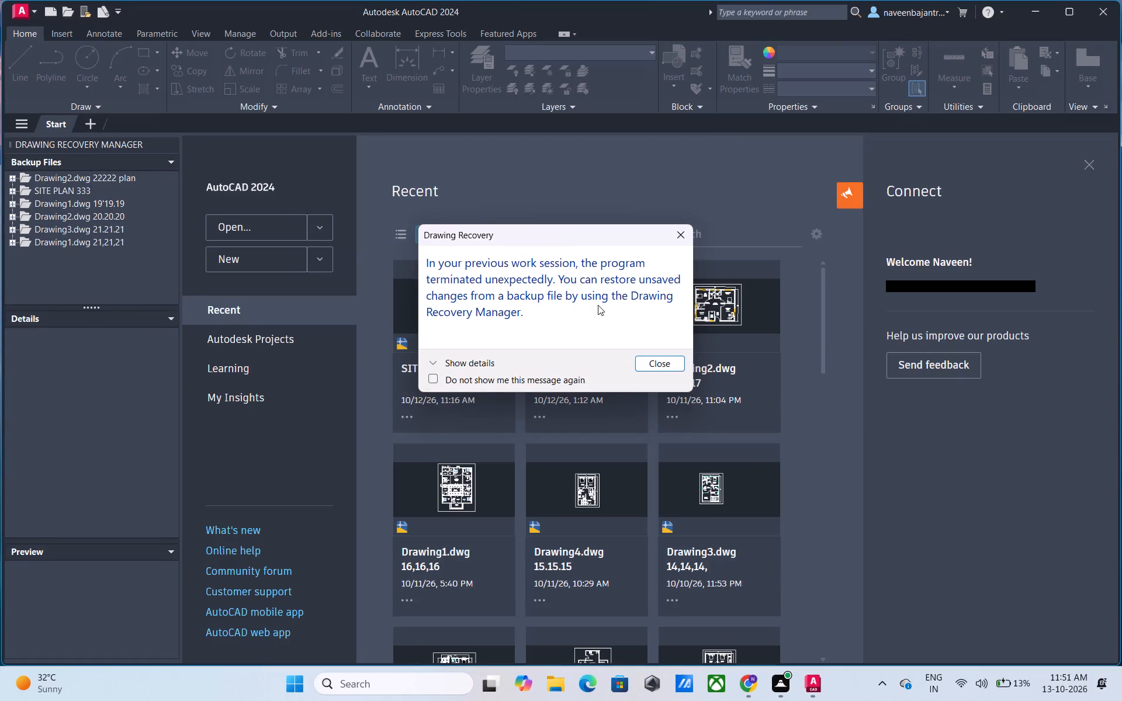
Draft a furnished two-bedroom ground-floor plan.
Dismiss the drawing recovery notice and start a new blank drawing.
left_click(650, 363)
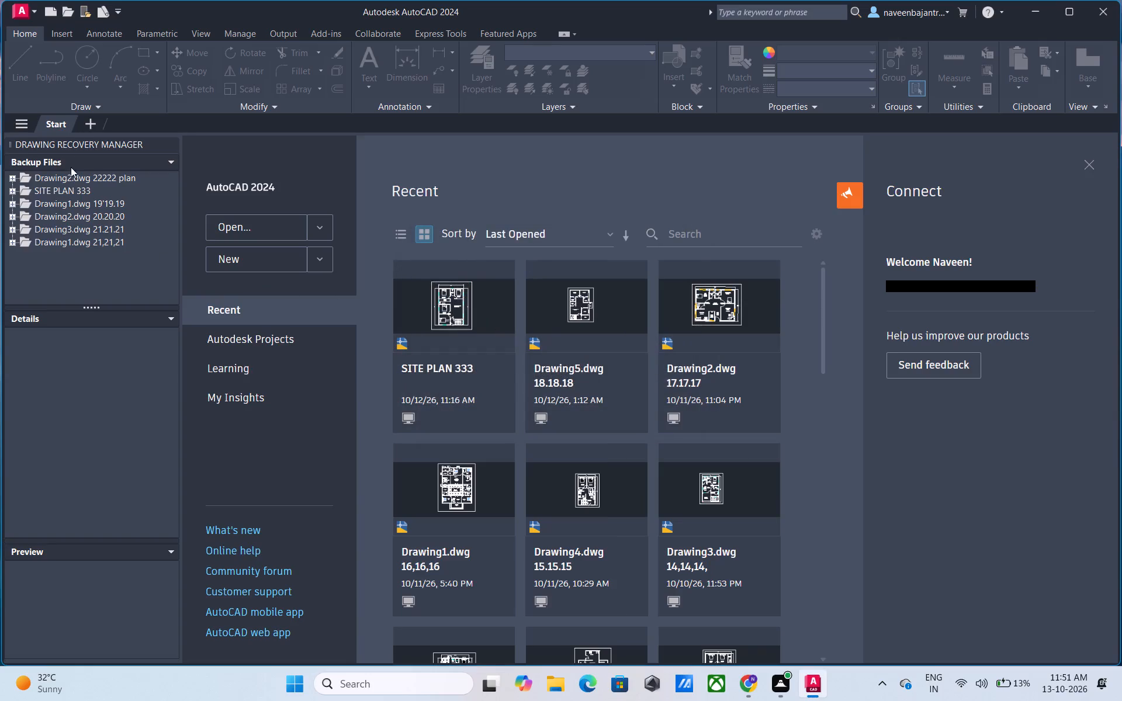
left_click(274, 263)
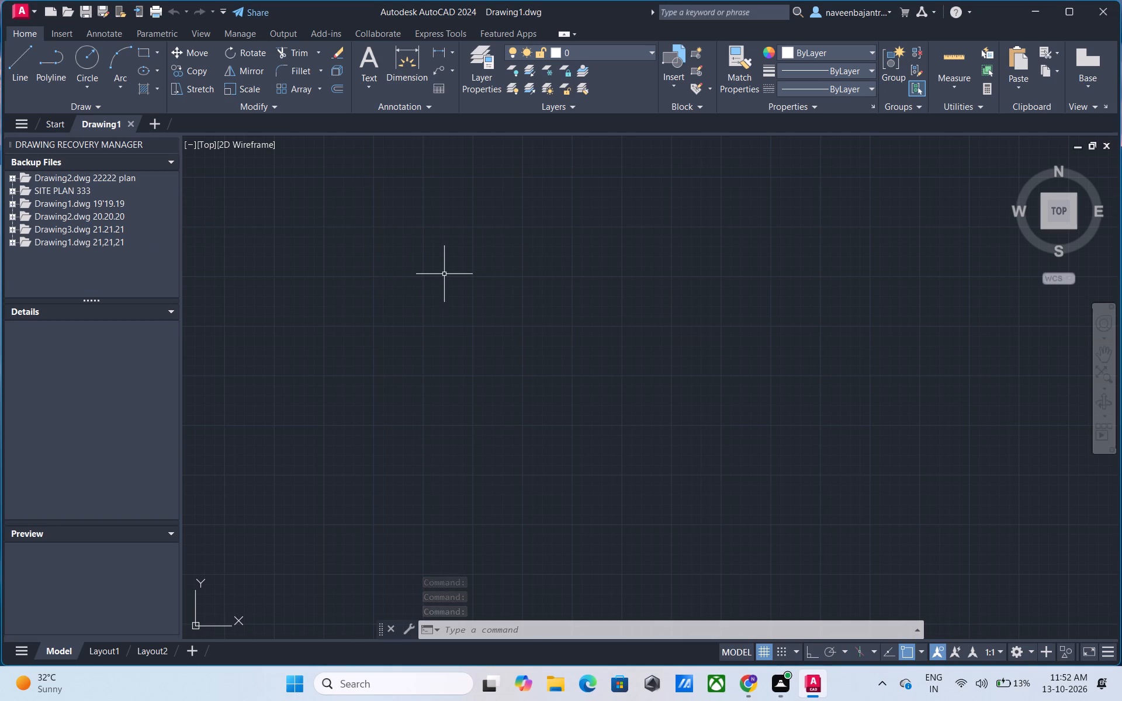
Close the Drawing Recovery Manager to clear the drawing area.
left_click(163, 162)
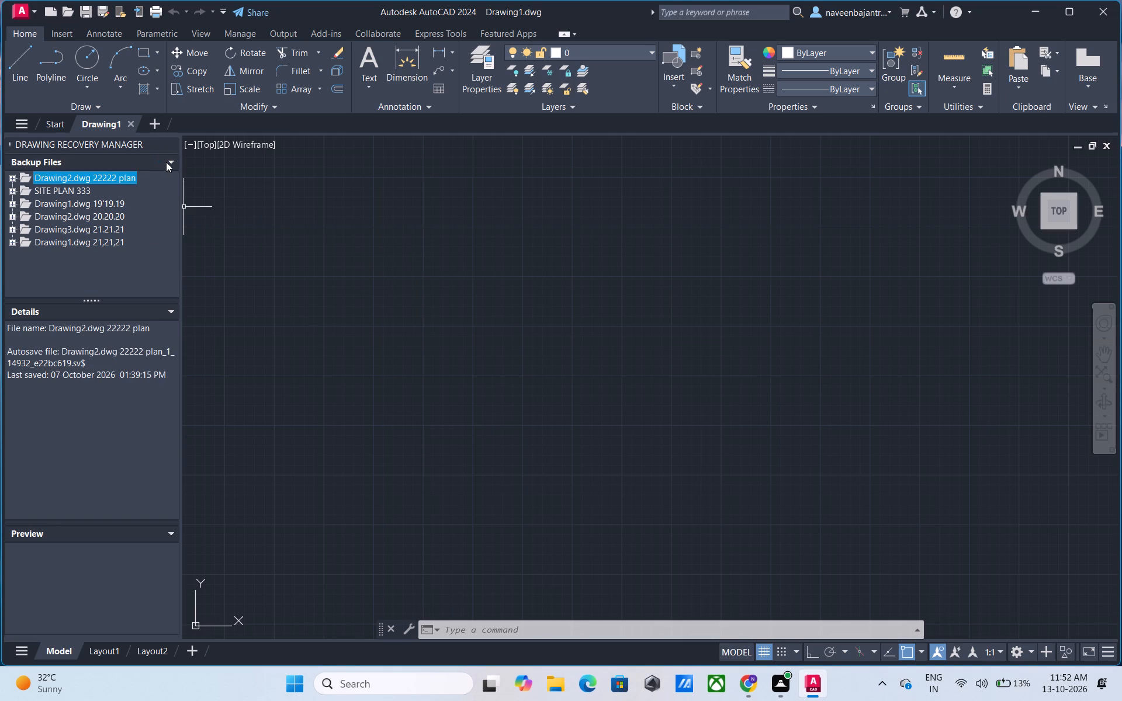
left_click(168, 161)
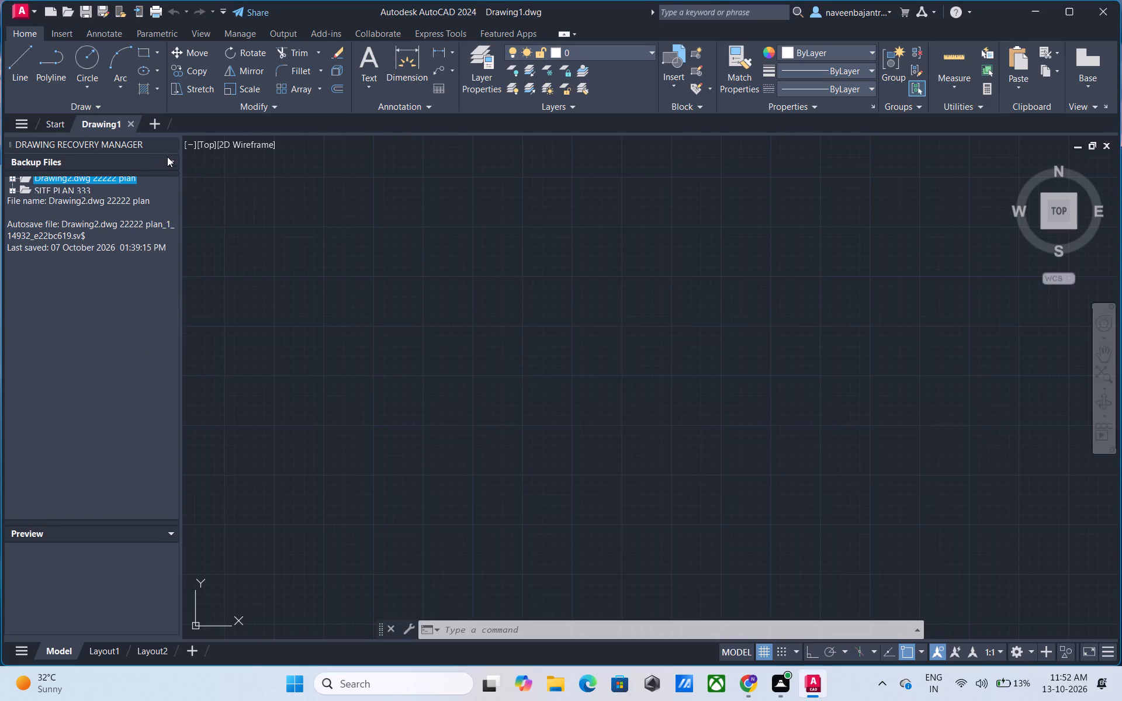
left_click(168, 143)
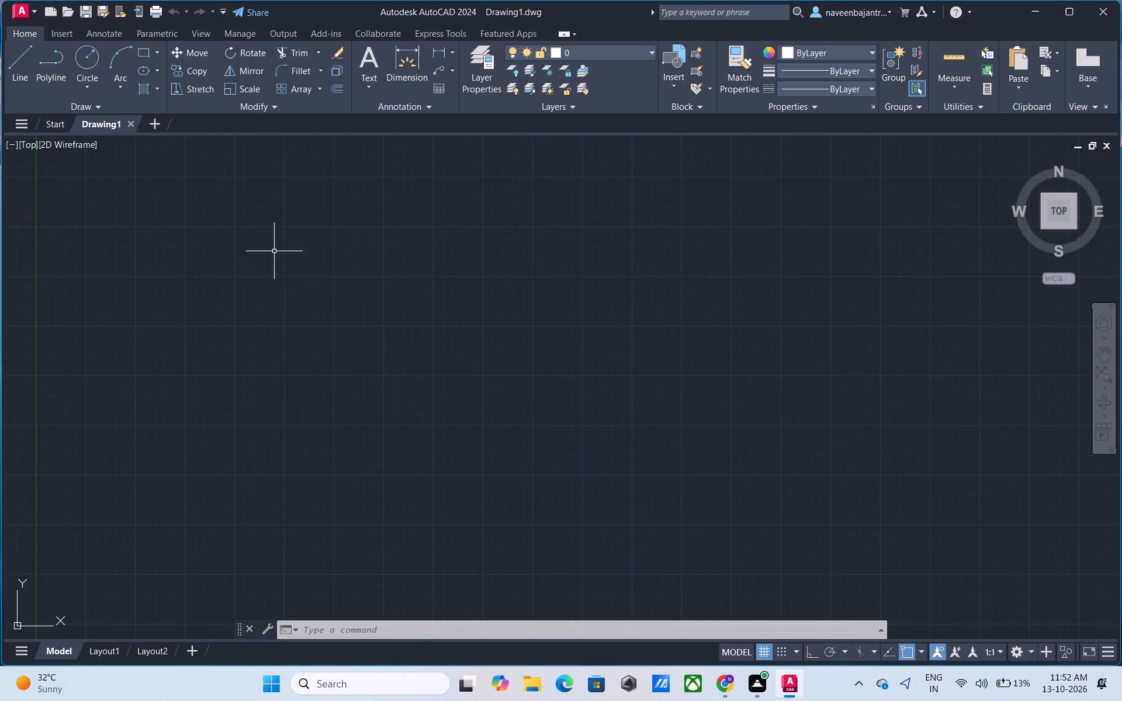
Turn on command logging with LOGFILEON.
left_click(375, 627)
type("lo")
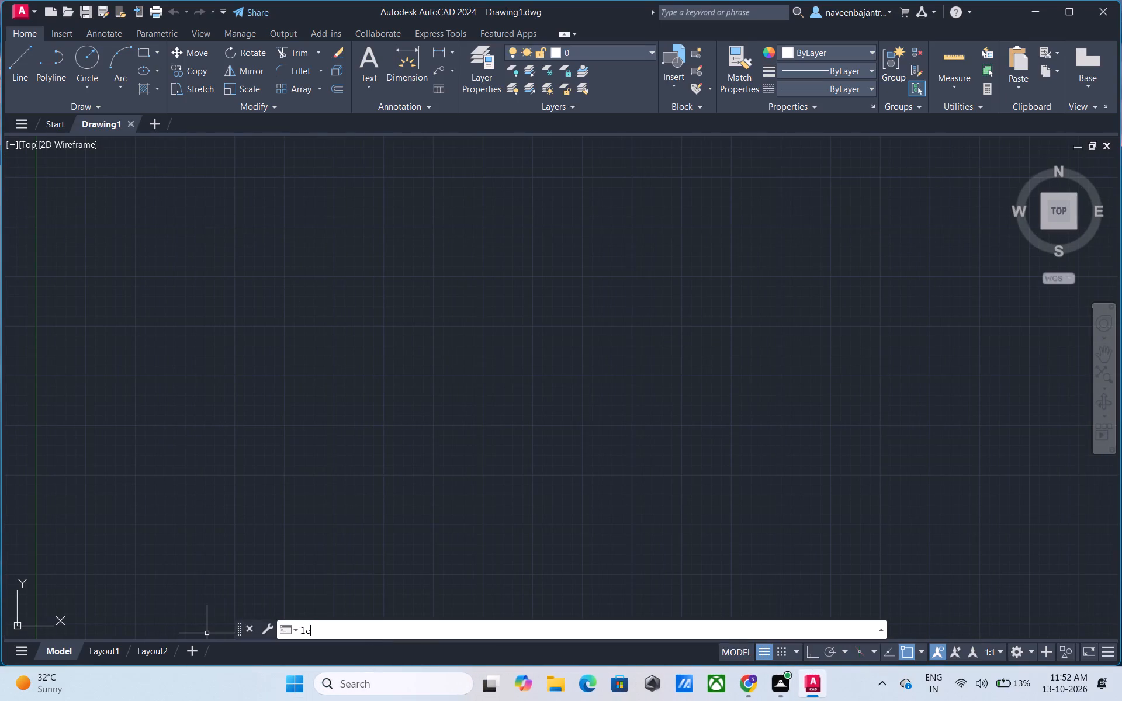
key("g")
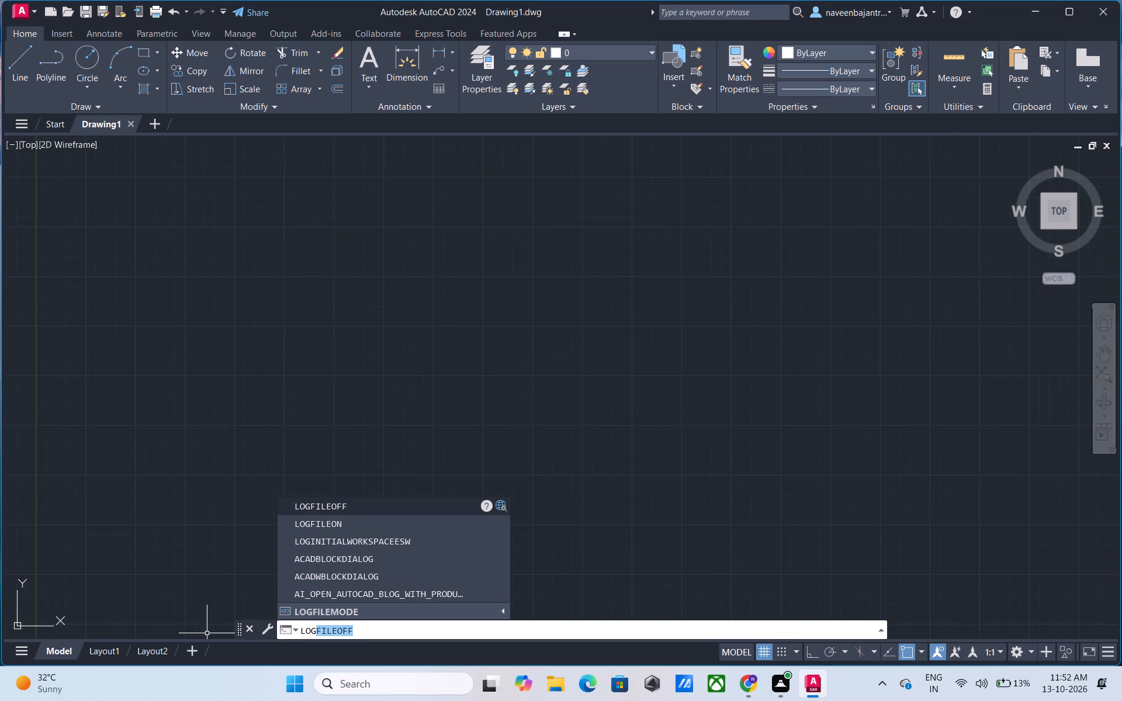
left_click(331, 525)
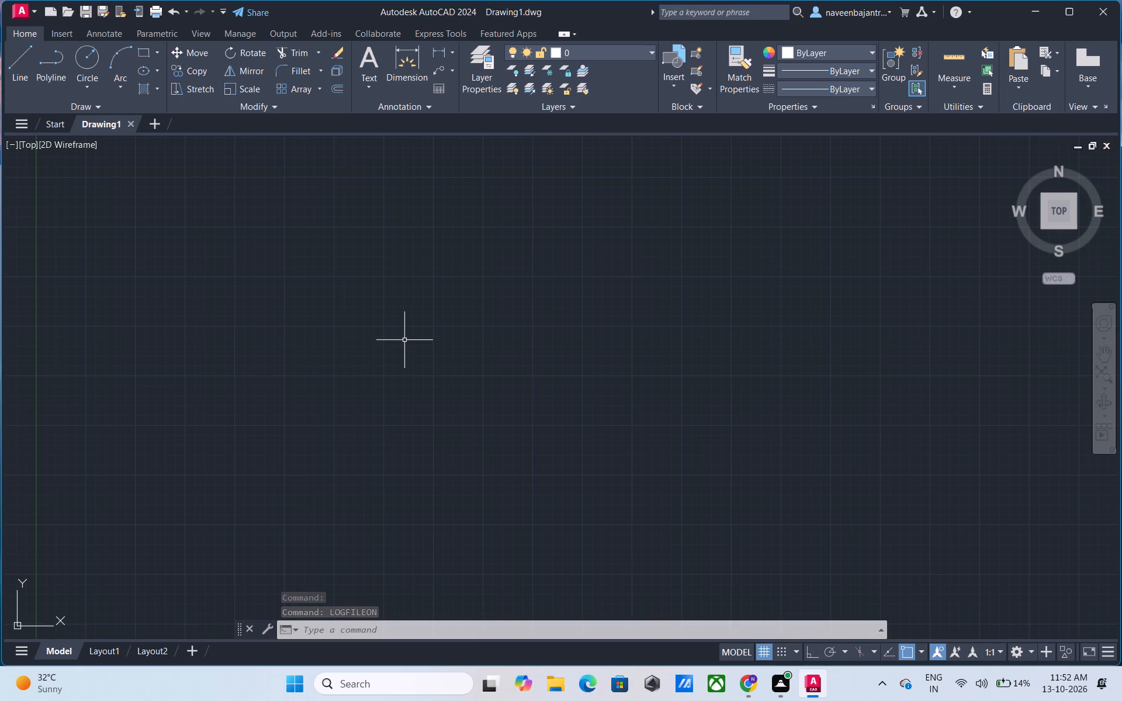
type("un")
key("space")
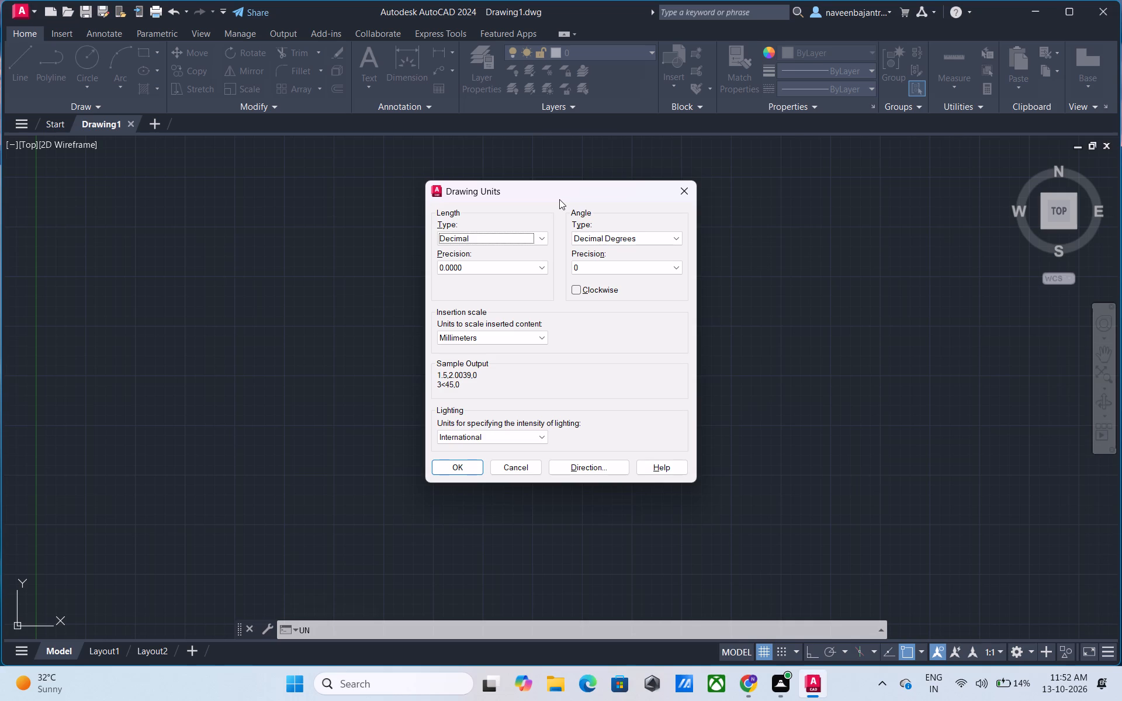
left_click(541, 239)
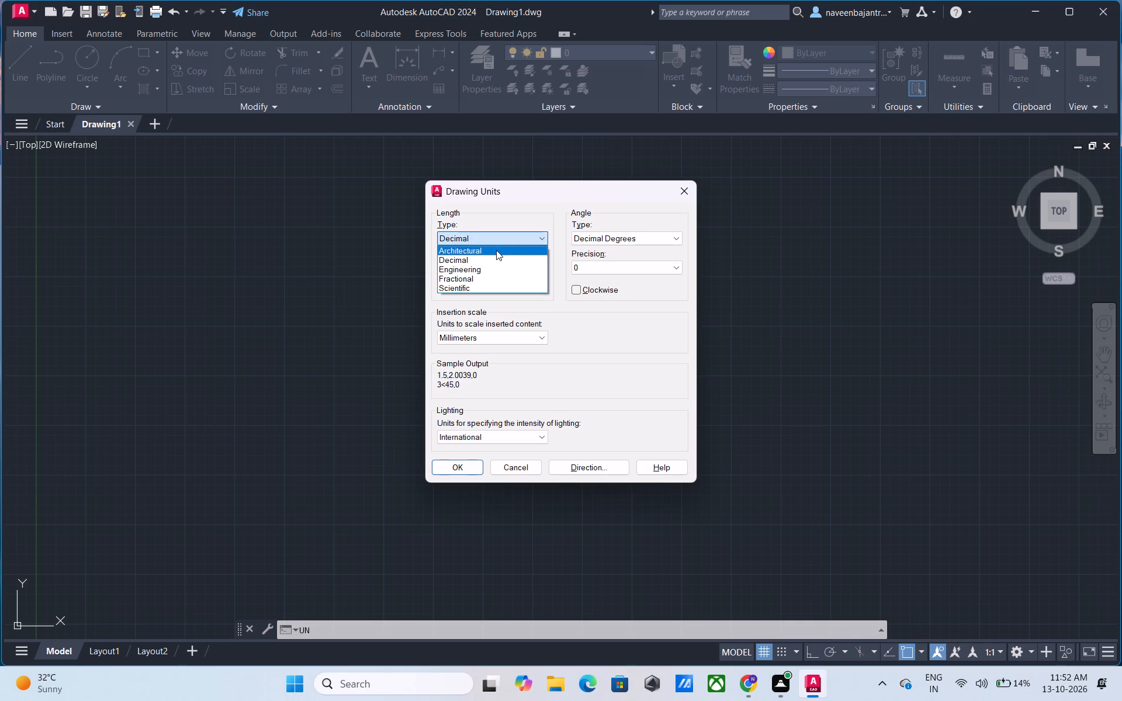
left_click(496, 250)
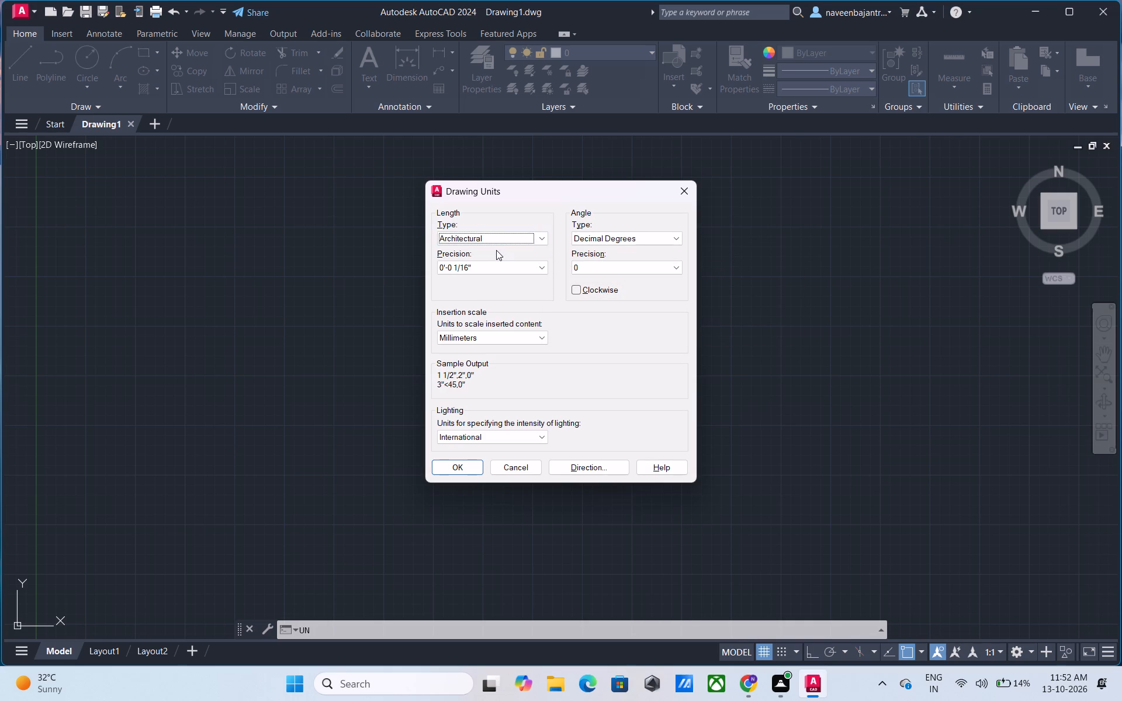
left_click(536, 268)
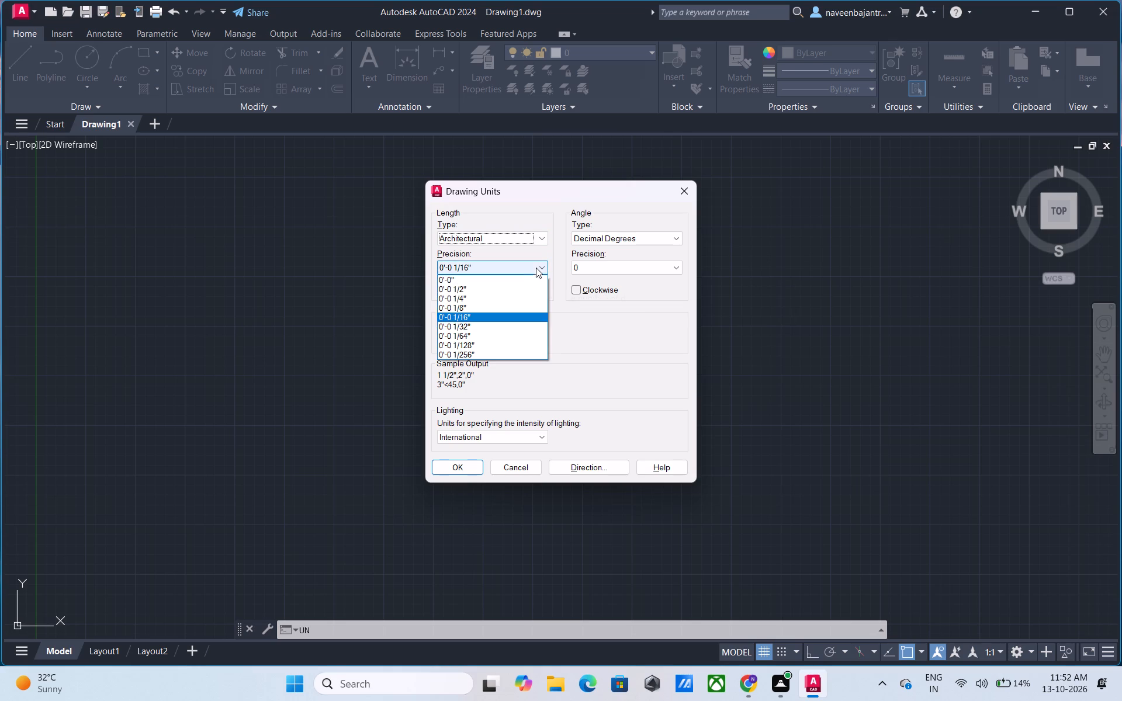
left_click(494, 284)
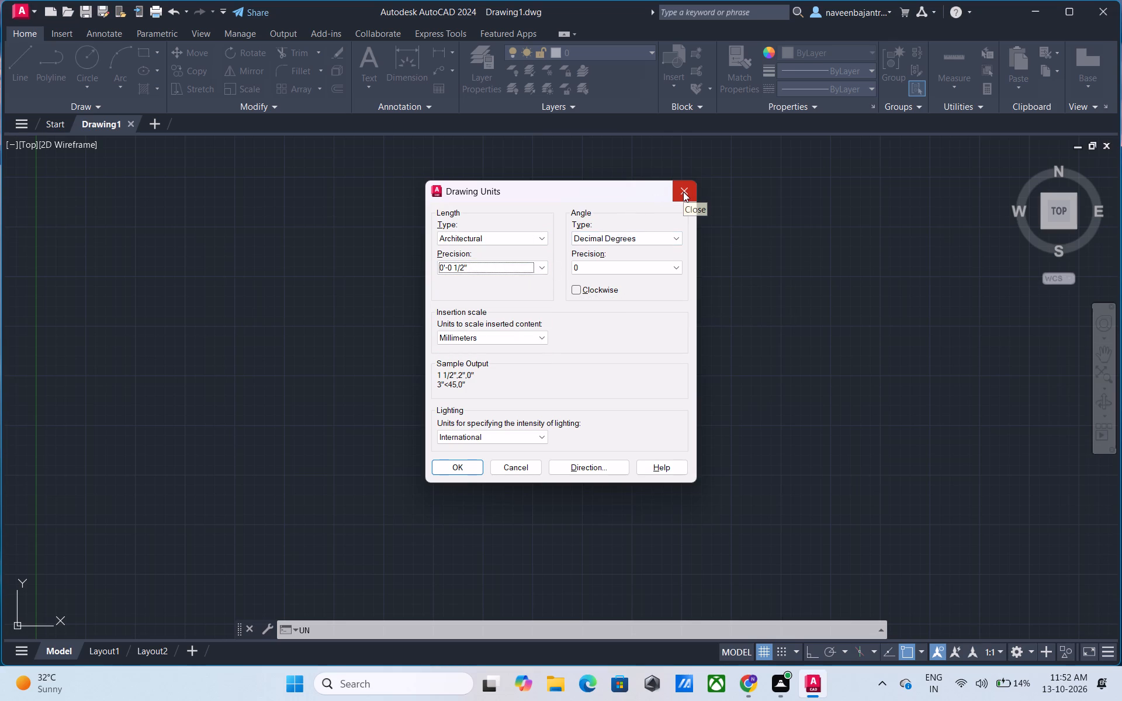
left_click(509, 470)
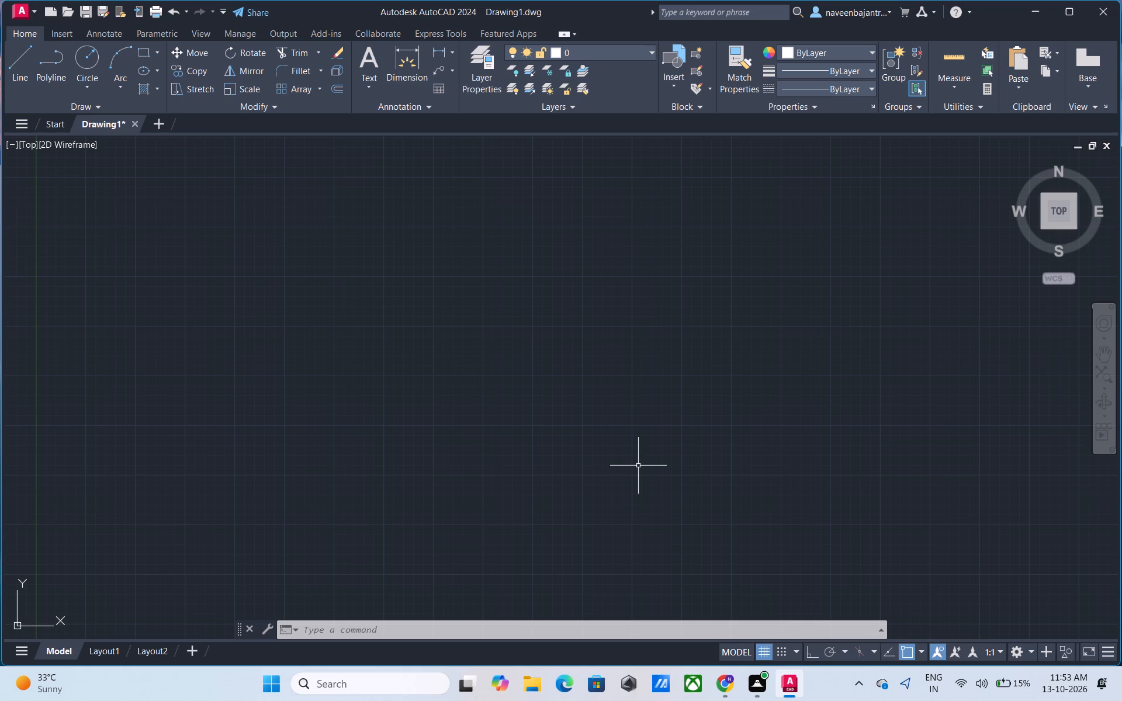
Switch to Chrome, to the ChatGPT conversation describing the 750 sq.ft ground floor plan.
left_click(759, 683)
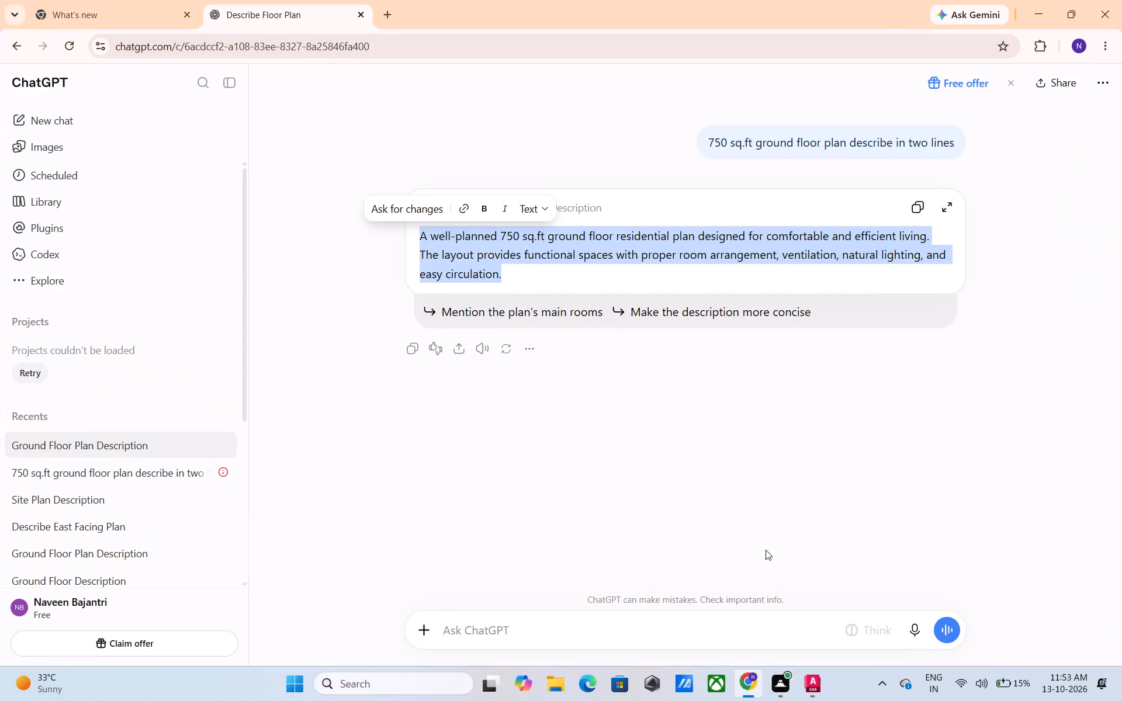
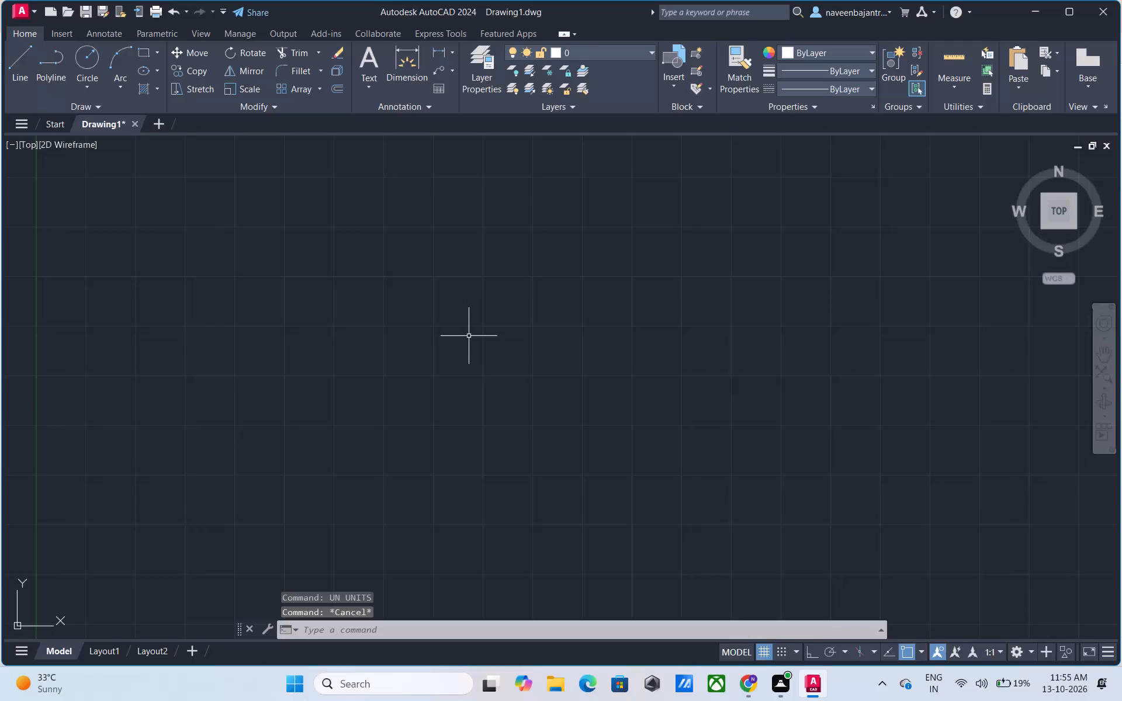
Set the drawing units to Architectural length with 0'-0 1/2" precision and an insertion scale in inches.
type("un")
key("space")
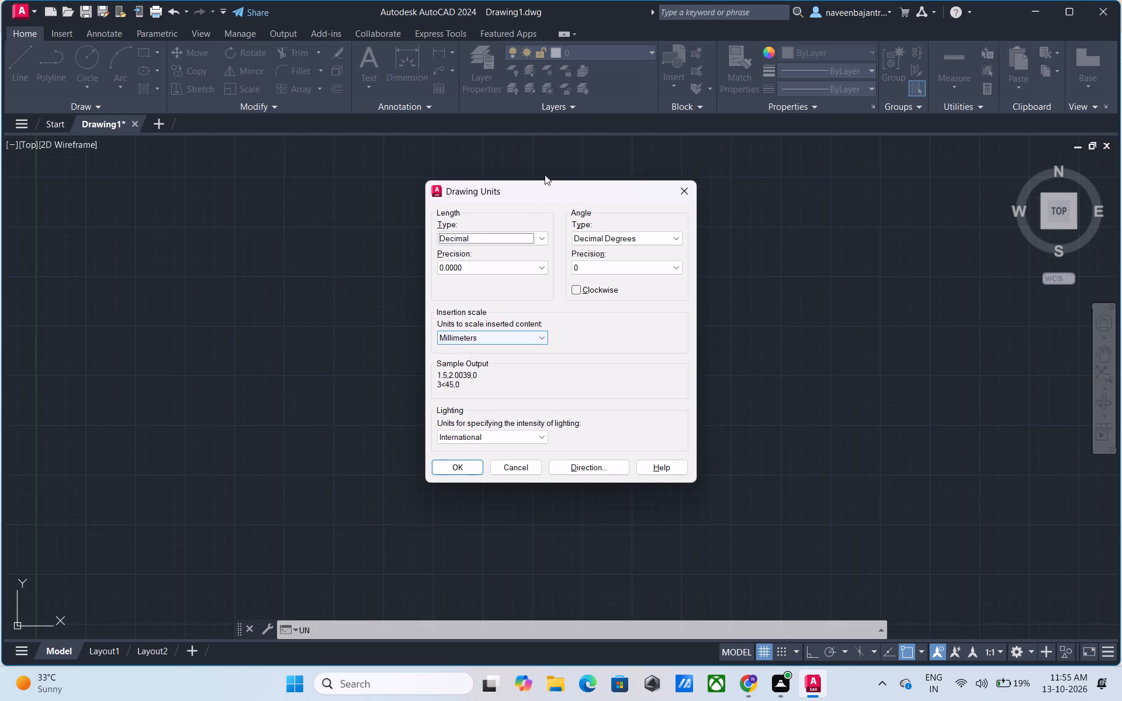
left_click(540, 241)
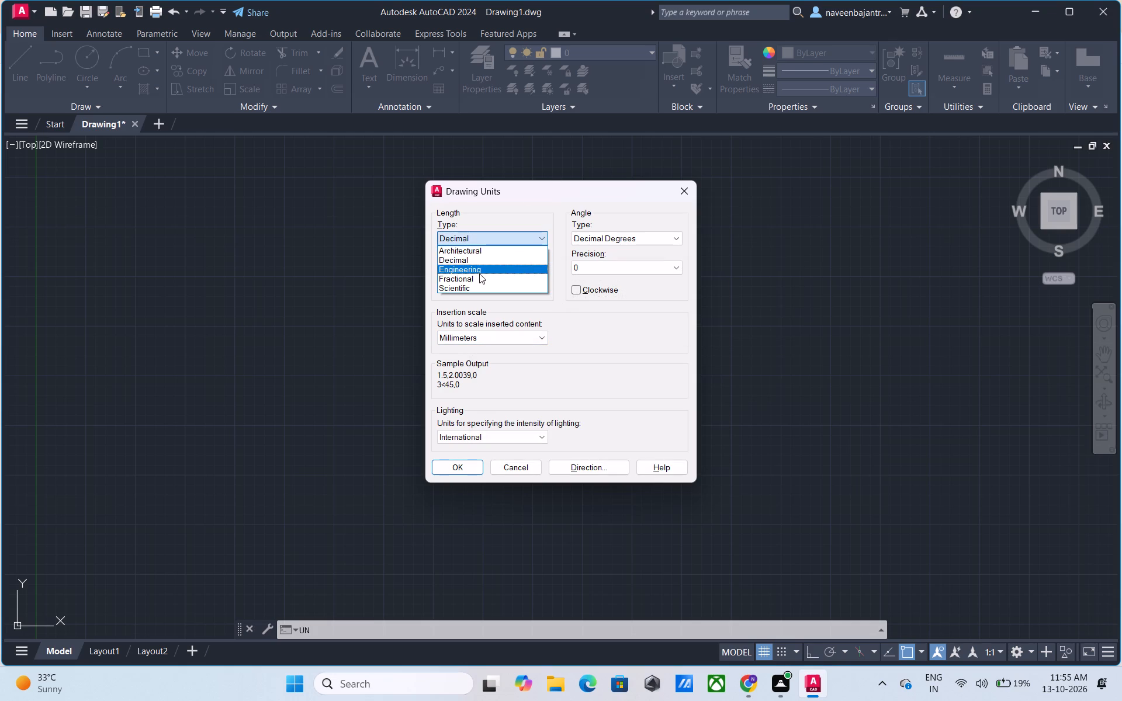
left_click(480, 249)
left_click(486, 272)
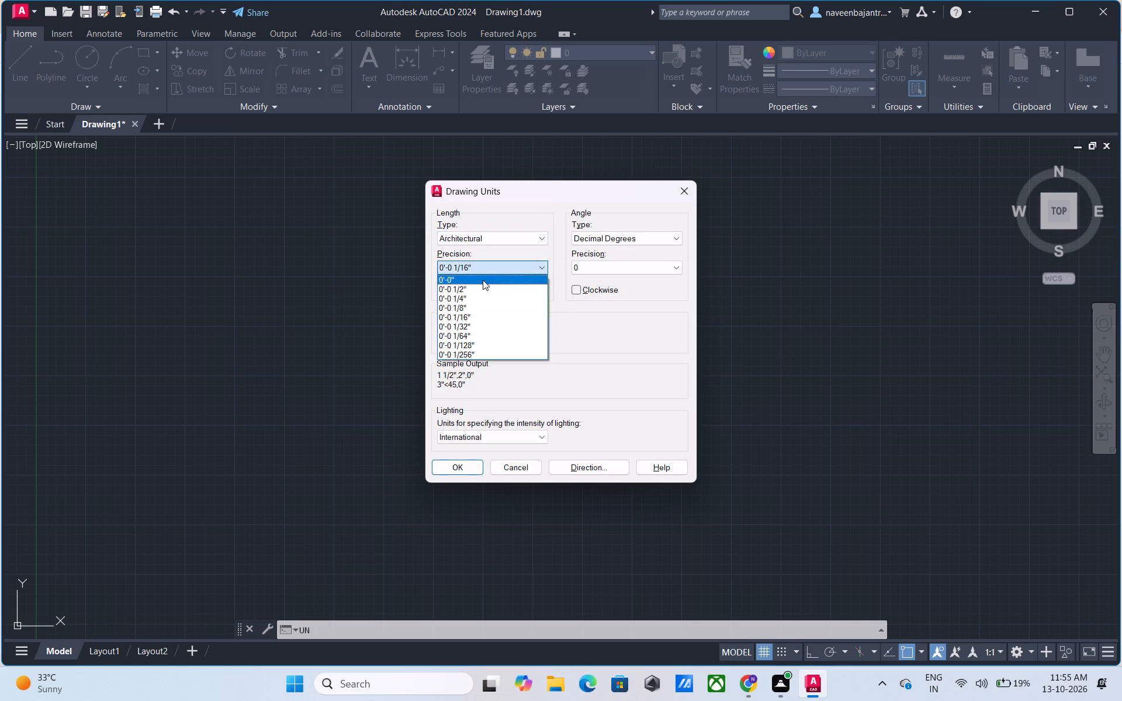
left_click(476, 289)
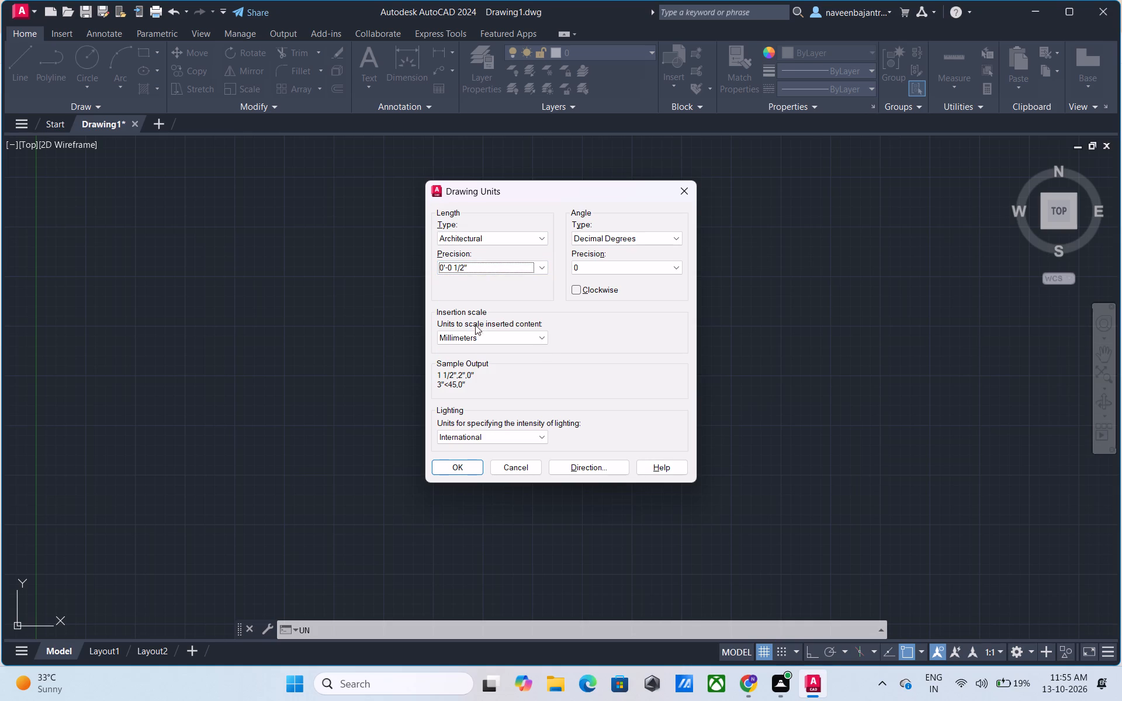
left_click(475, 334)
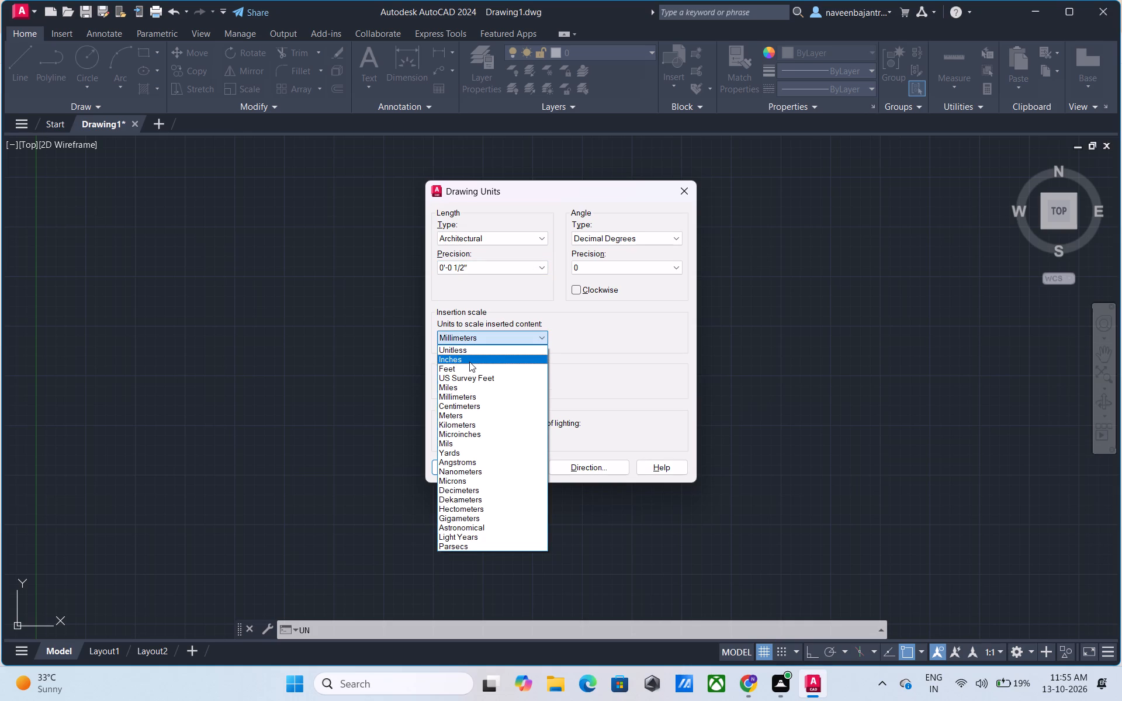
left_click(469, 362)
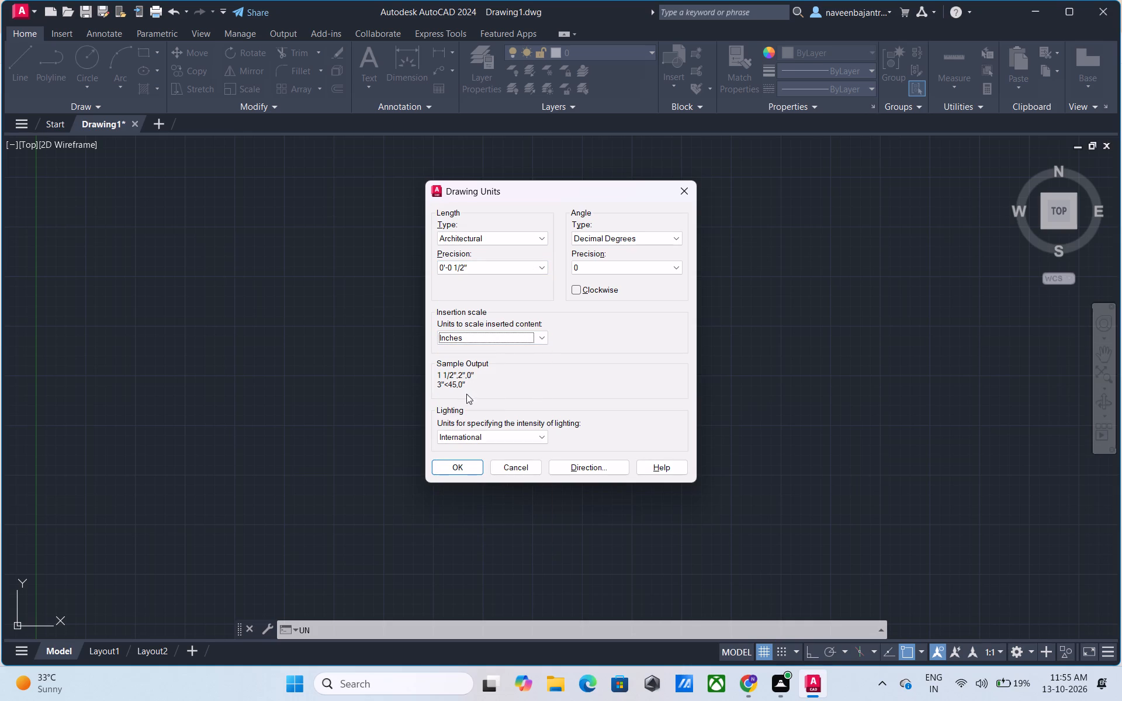
left_click(456, 466)
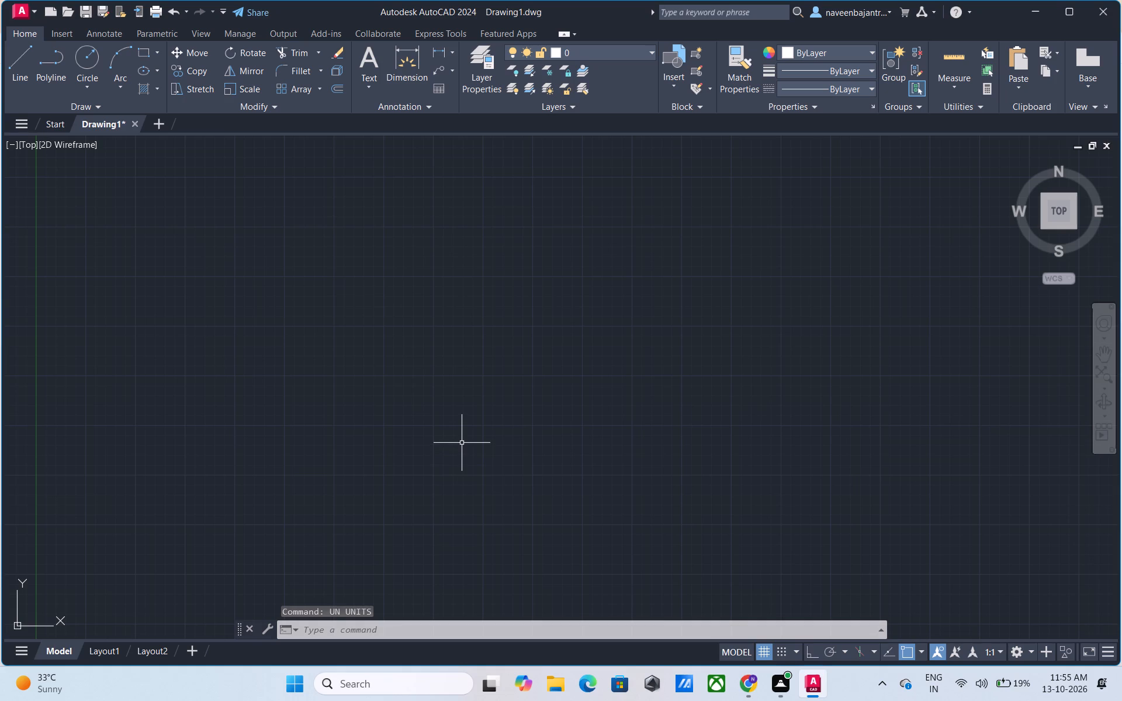
Modify the ISO-25 dimension style's primary units to Architectural, 0'-0 1/2" precision, suppressing 0 feet and 0 inches.
key("d")
key("space")
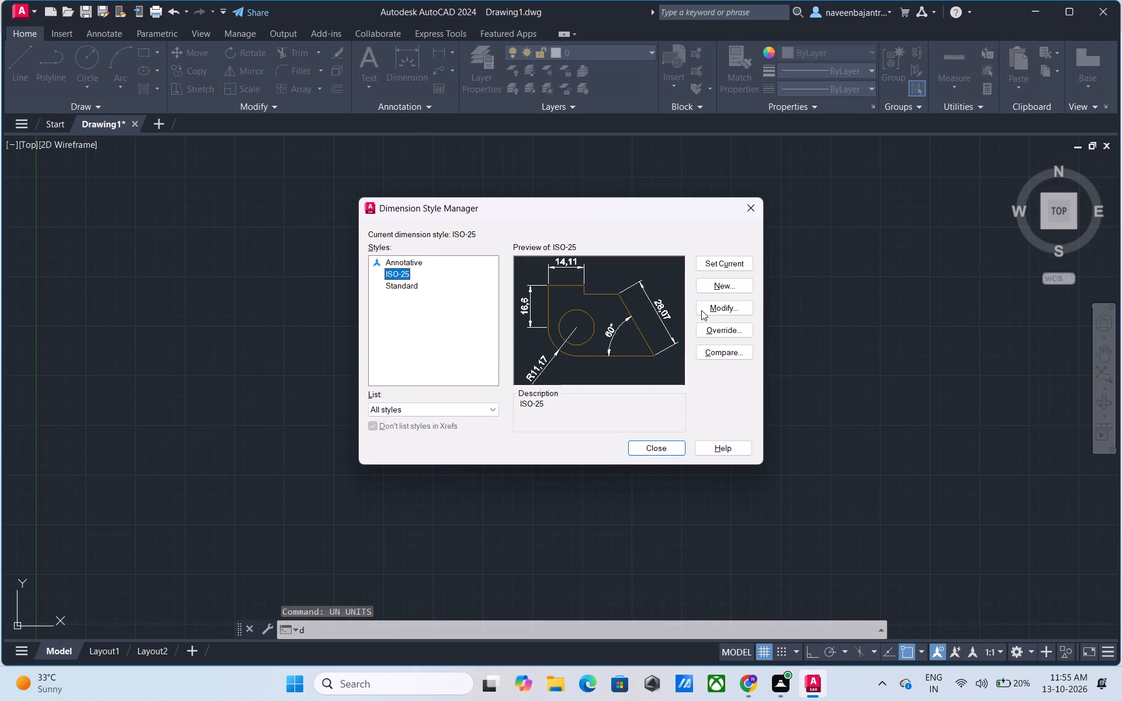
left_click(702, 310)
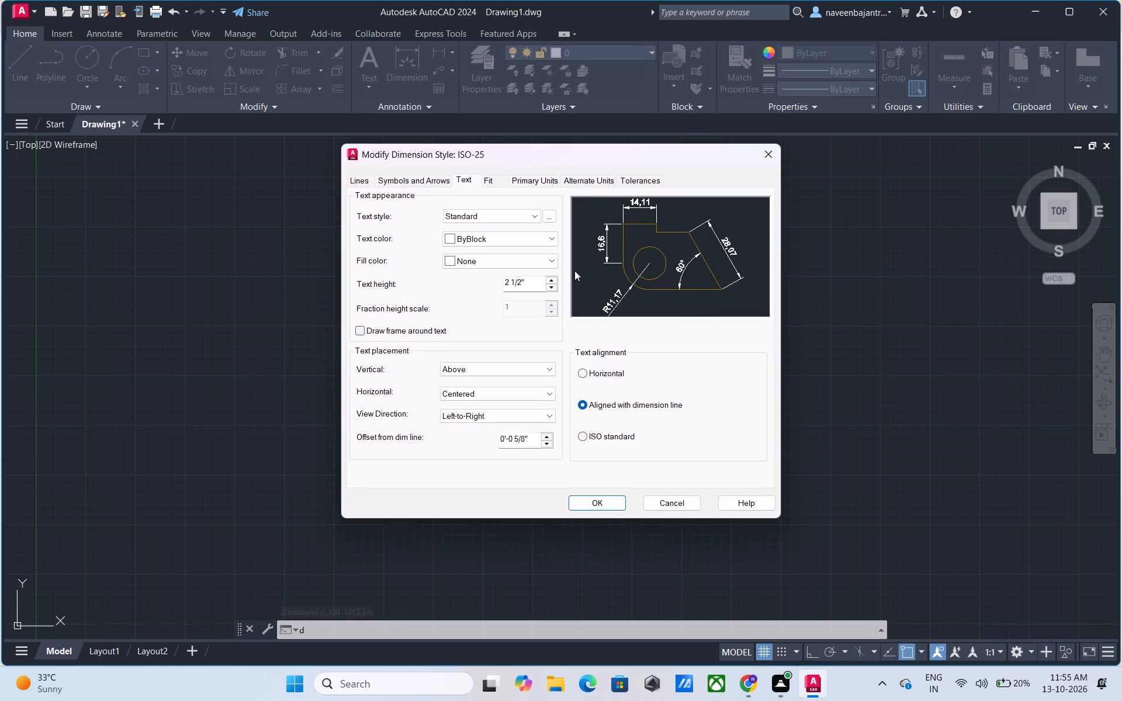
left_click(536, 181)
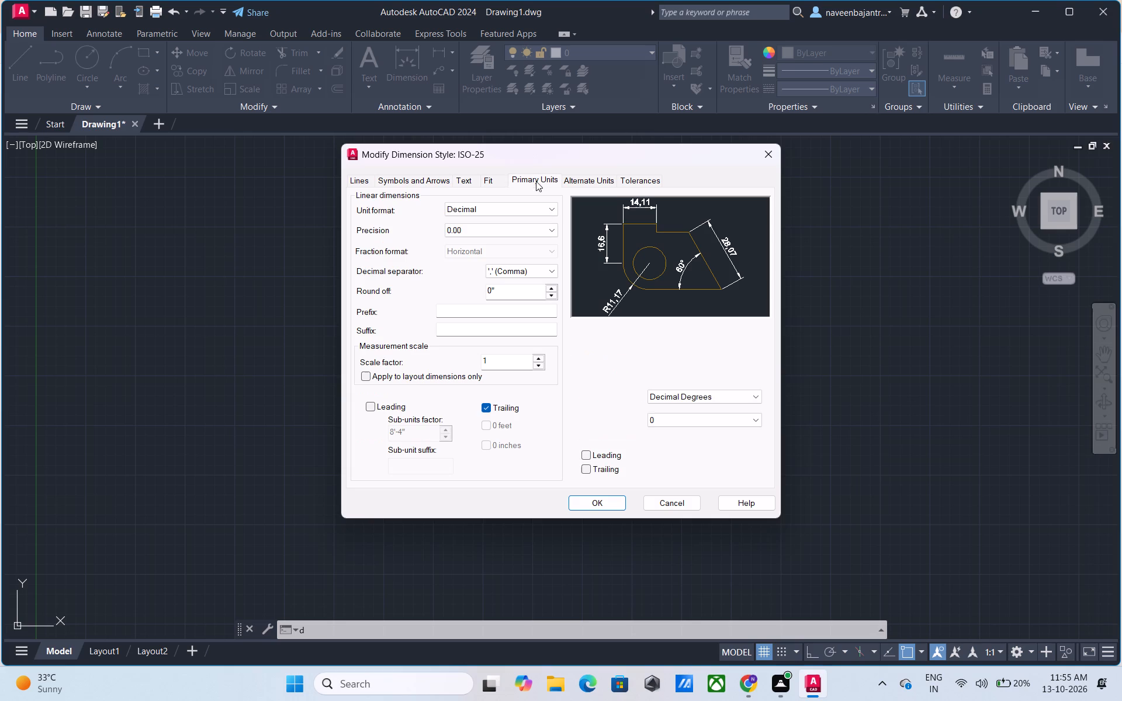
left_click(526, 206)
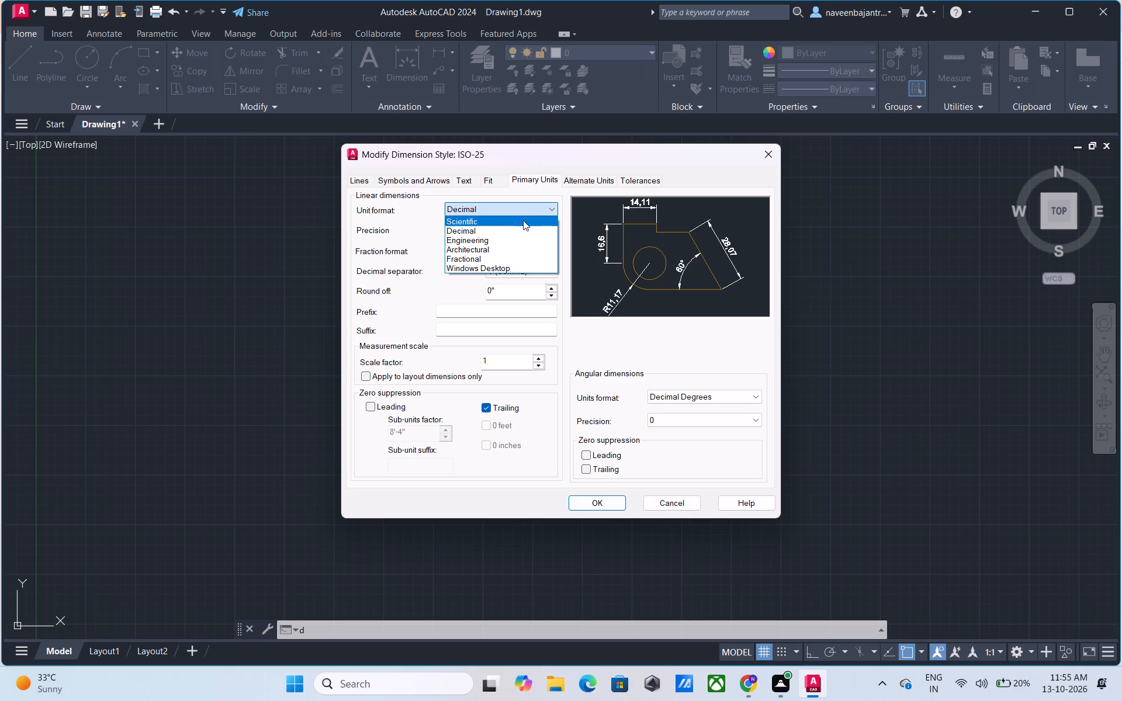
left_click(520, 246)
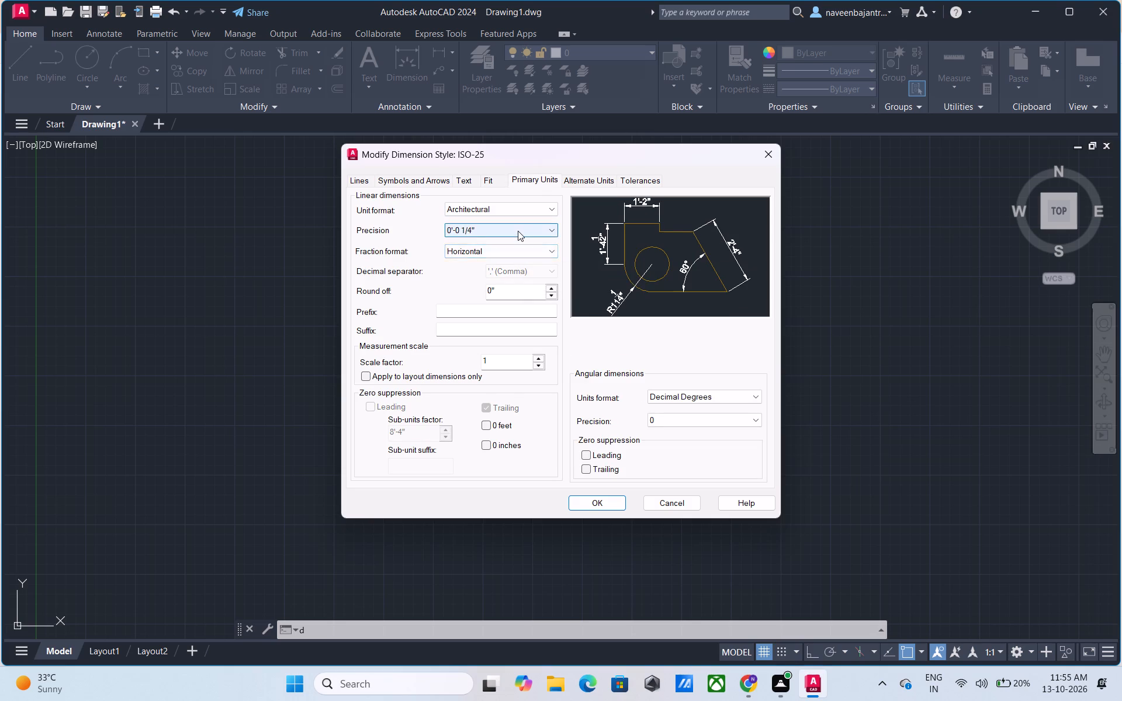
left_click(518, 231)
left_click(504, 248)
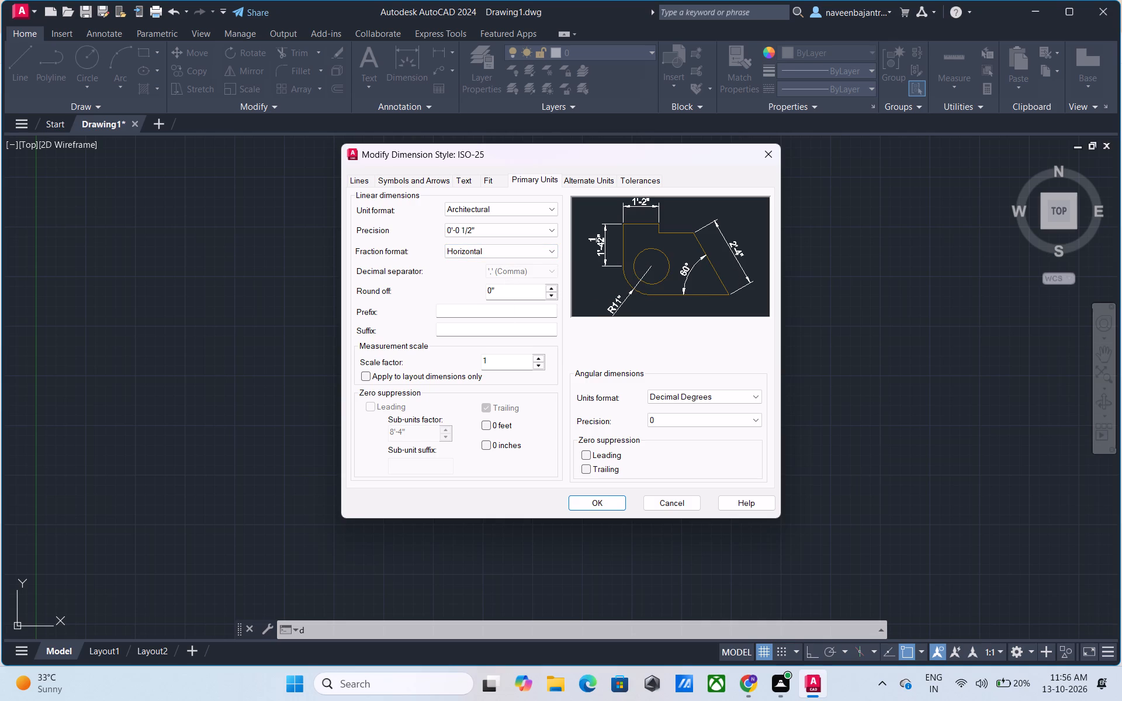
left_click(485, 426)
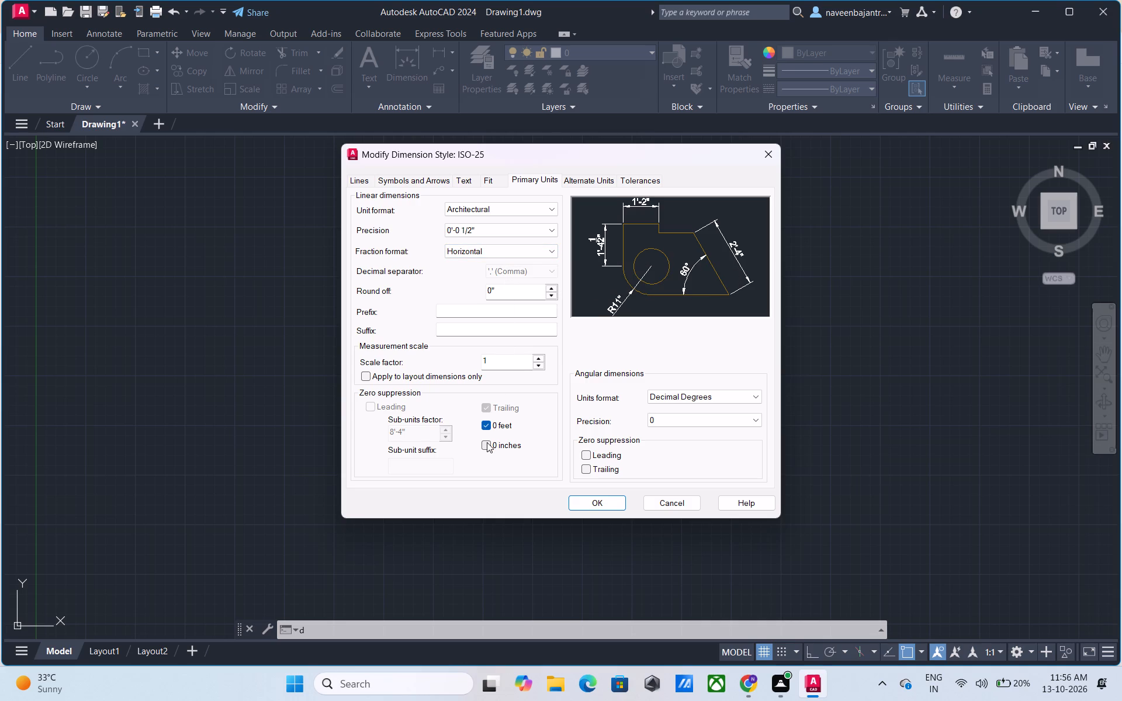
left_click(487, 442)
Set the ISO-25 dimension text height to 9" and the fraction height scale to 0.5.
left_click(466, 175)
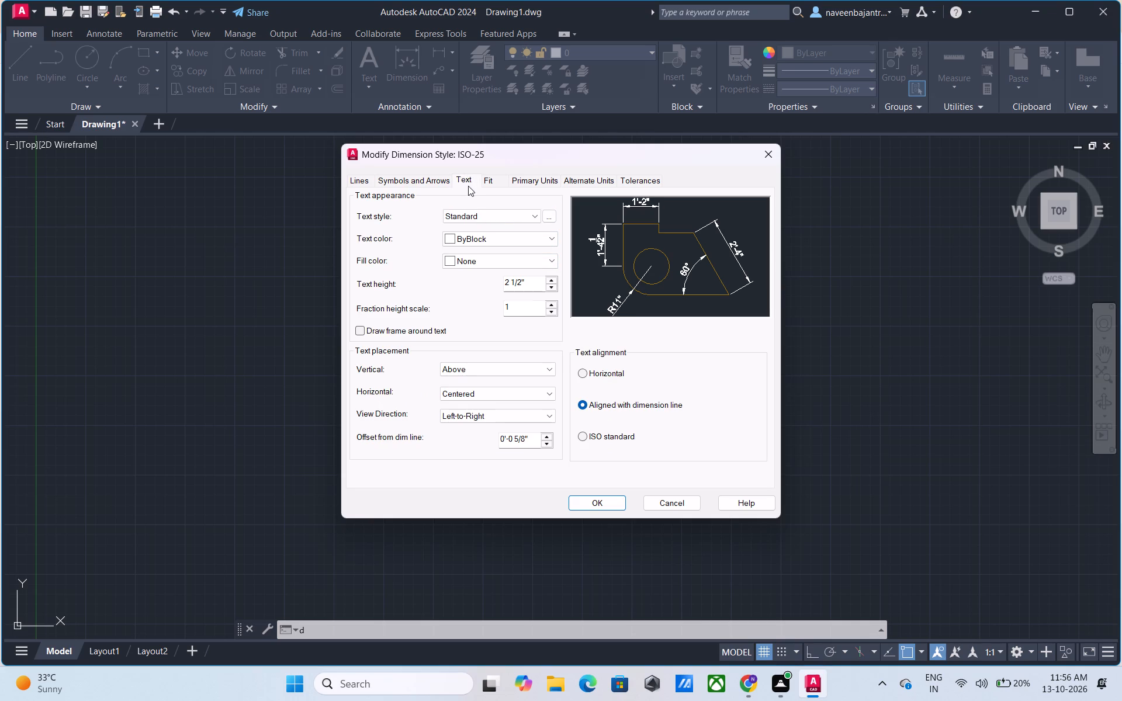
left_click(525, 282)
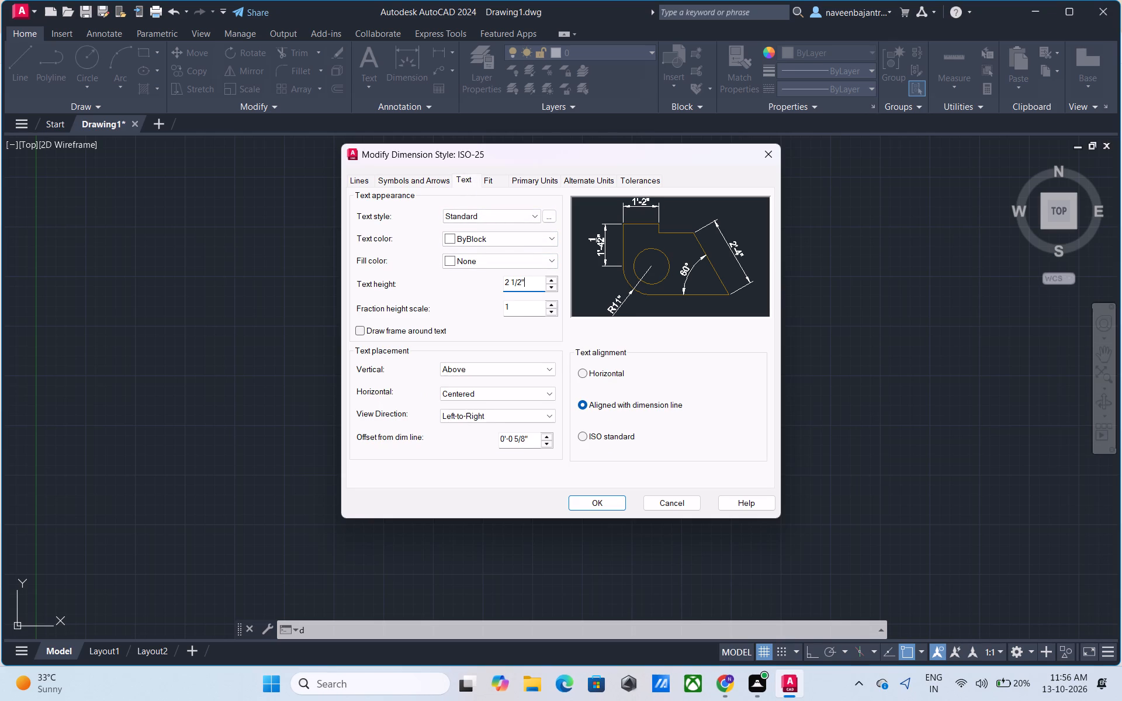
left_click_drag(525, 282, 493, 282)
key("BackSpace")
key("9")
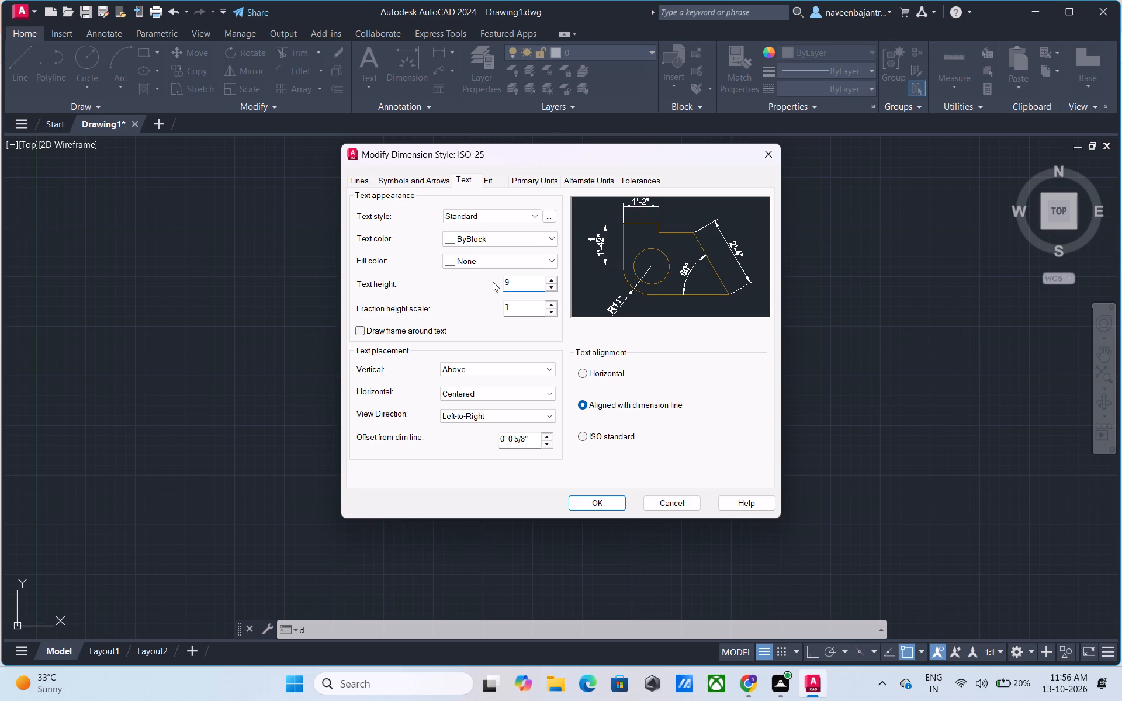
key("shift+quotedbl")
key("Return")
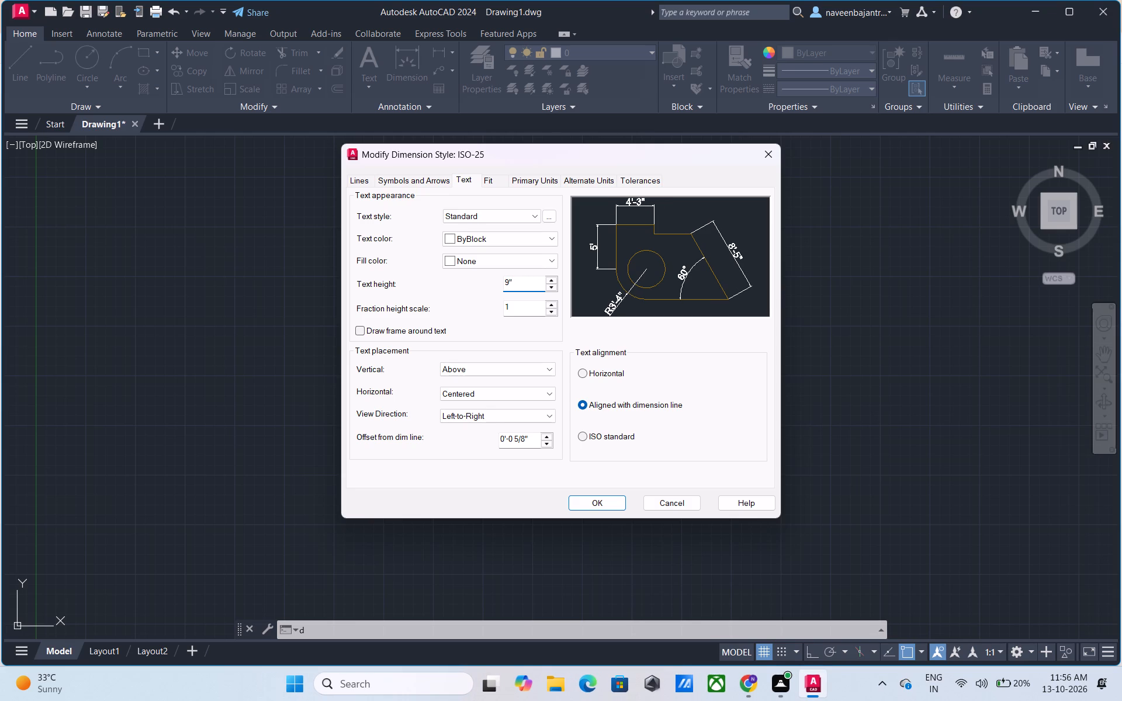
left_click(555, 311)
Centre the dimension text vertically, offset it 2" from the dimension line, align it horizontally, and accept the style changes.
left_click(508, 371)
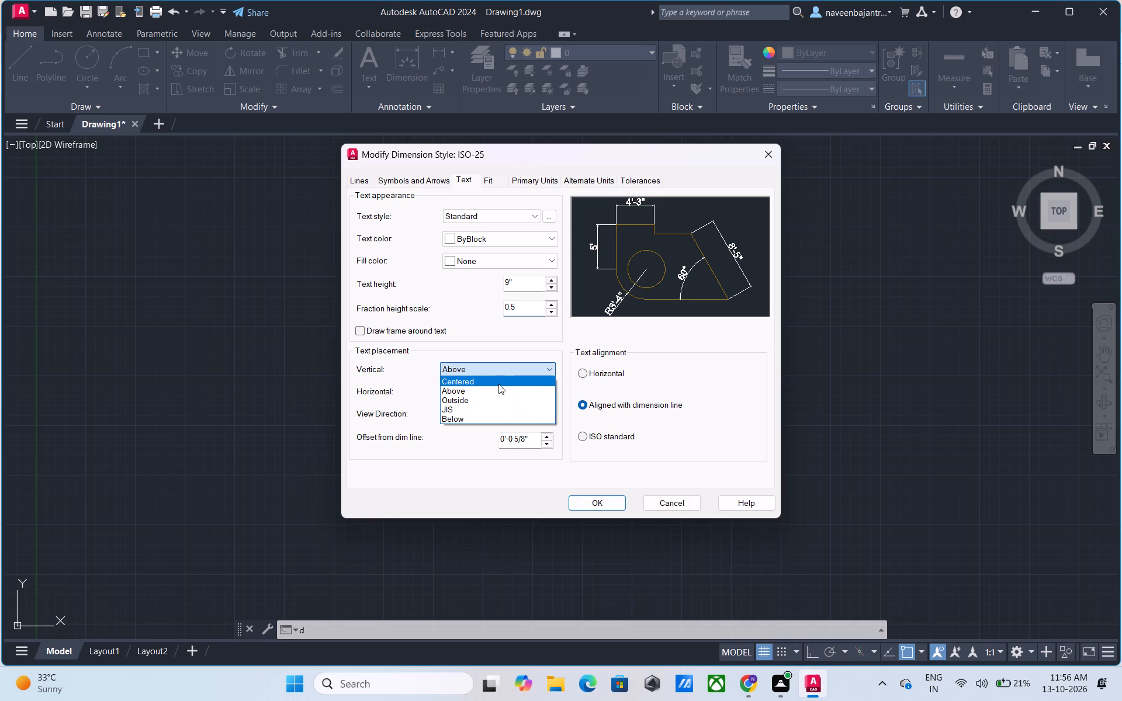
left_click(498, 384)
left_click_drag(535, 438, 519, 437)
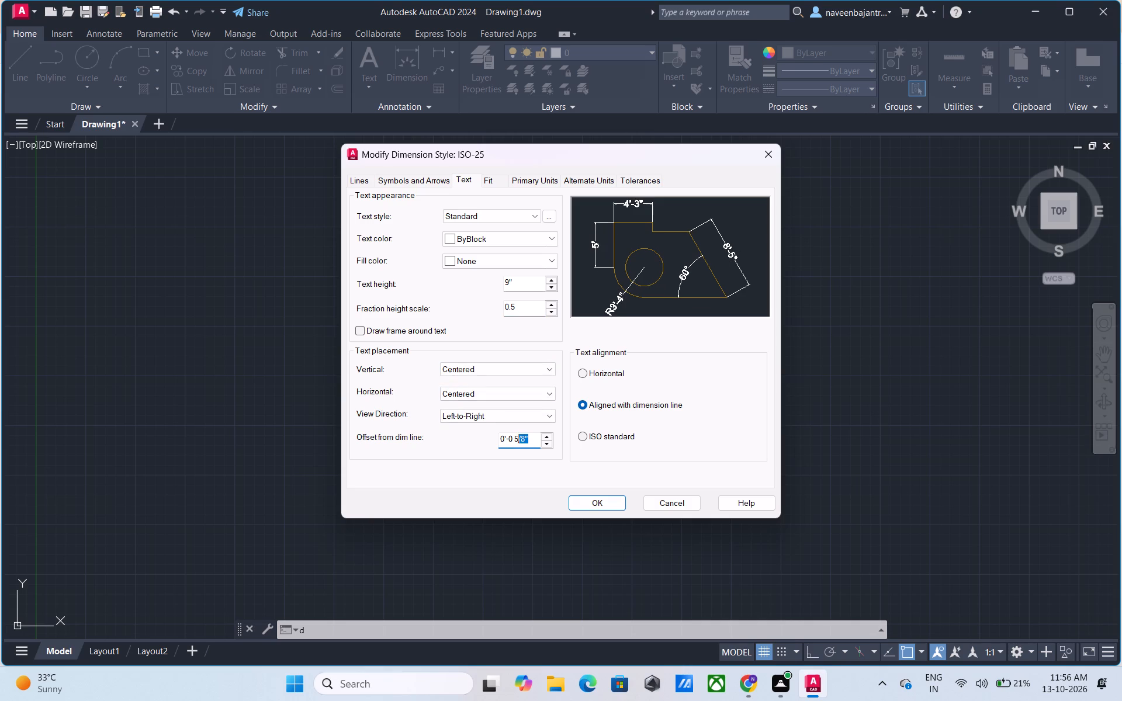
left_click_drag(519, 437, 483, 432)
key("BackSpace")
type("2\"")
key("Return")
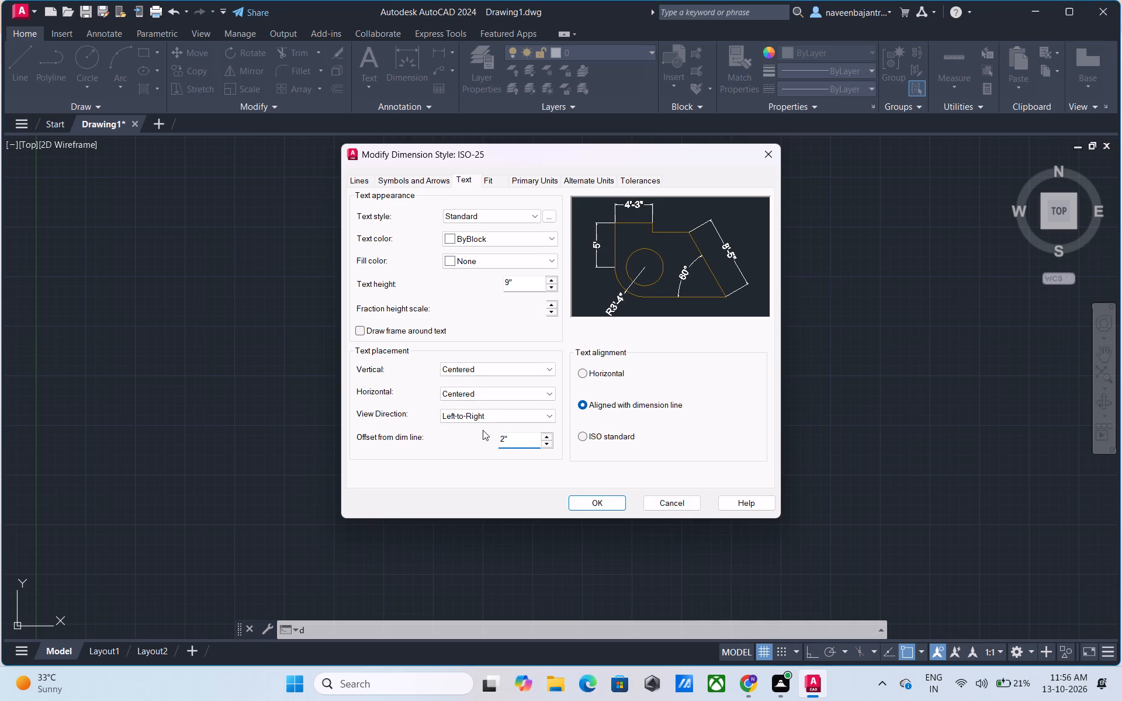
left_click(584, 376)
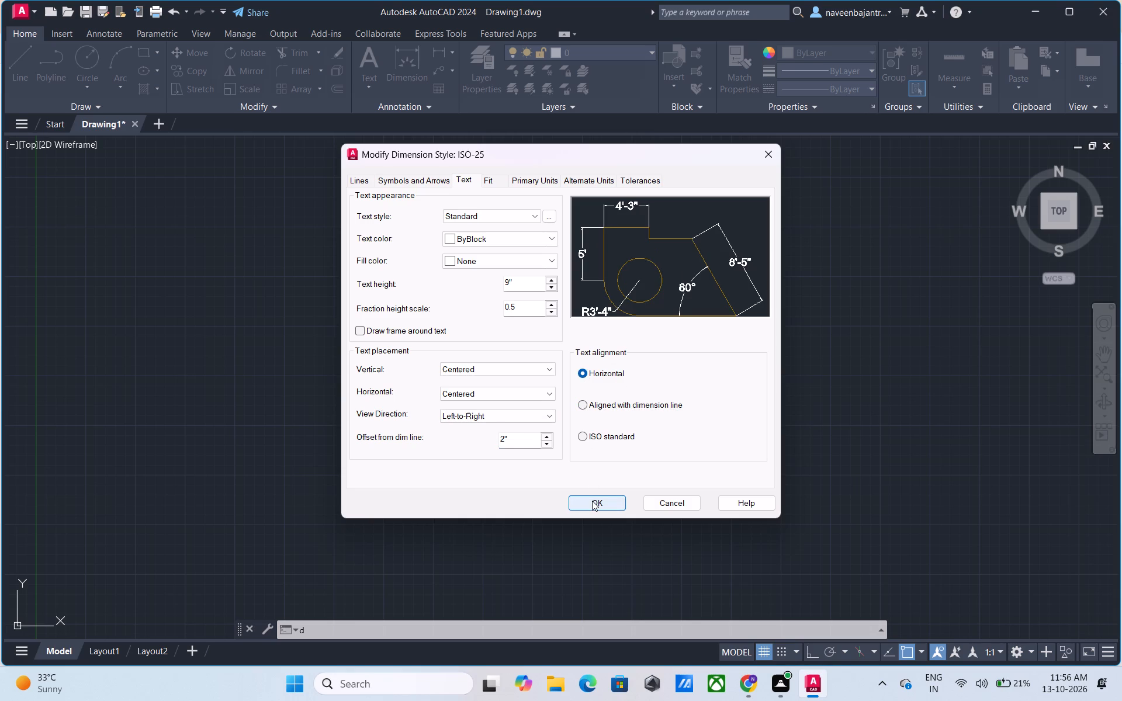
left_click(592, 501)
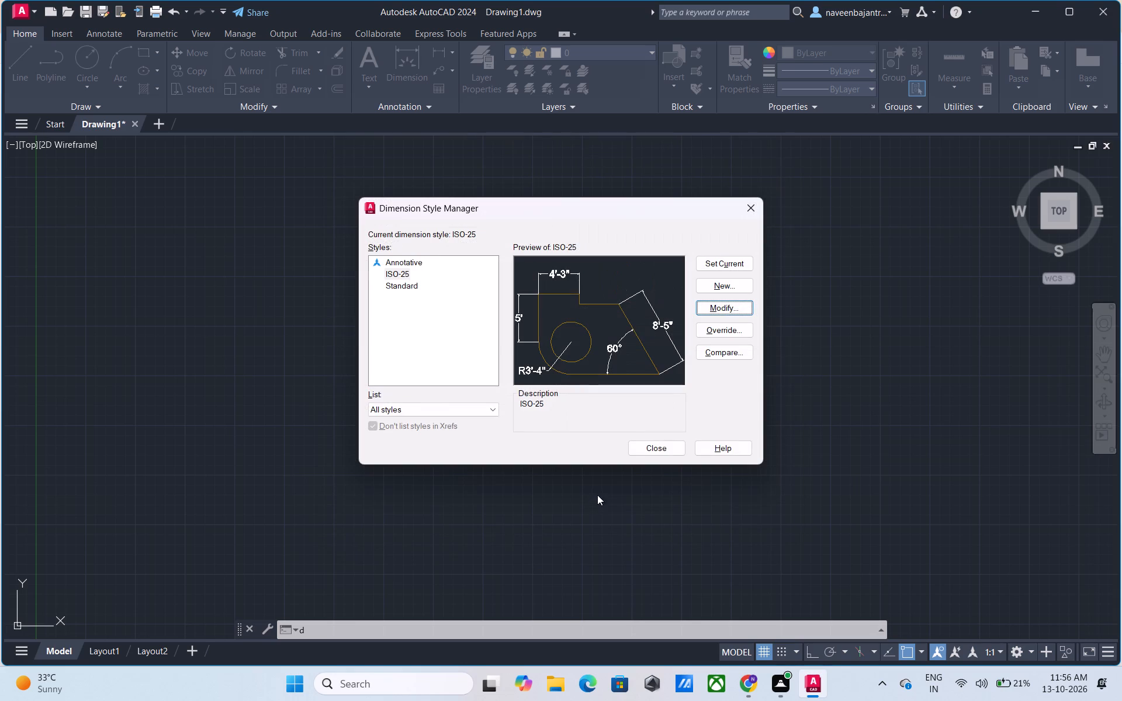
Make ISO-25 the current dimension style and close the Dimension Style Manager.
left_click(724, 261)
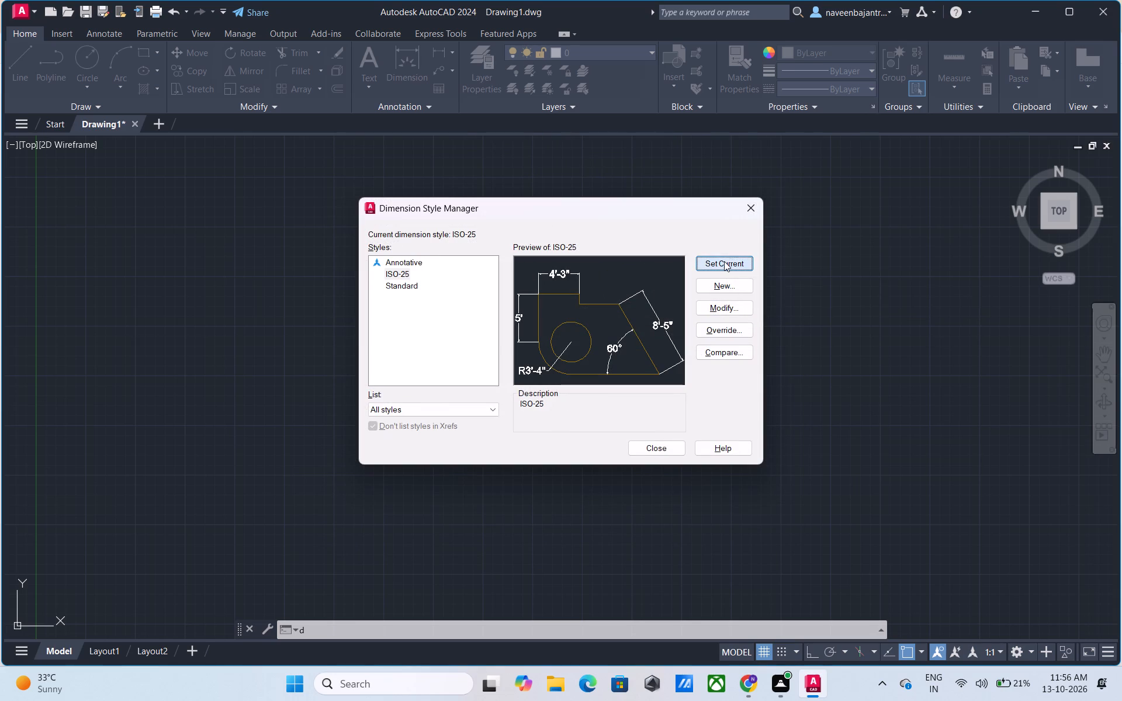
left_click(661, 444)
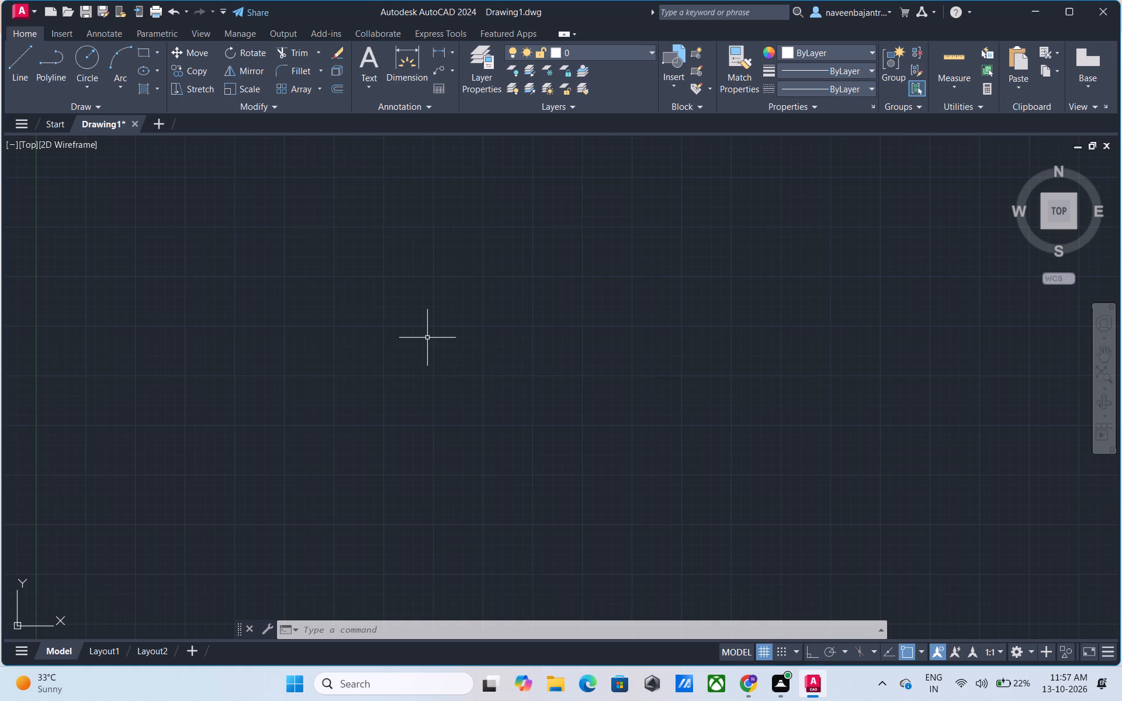
key("Escape")
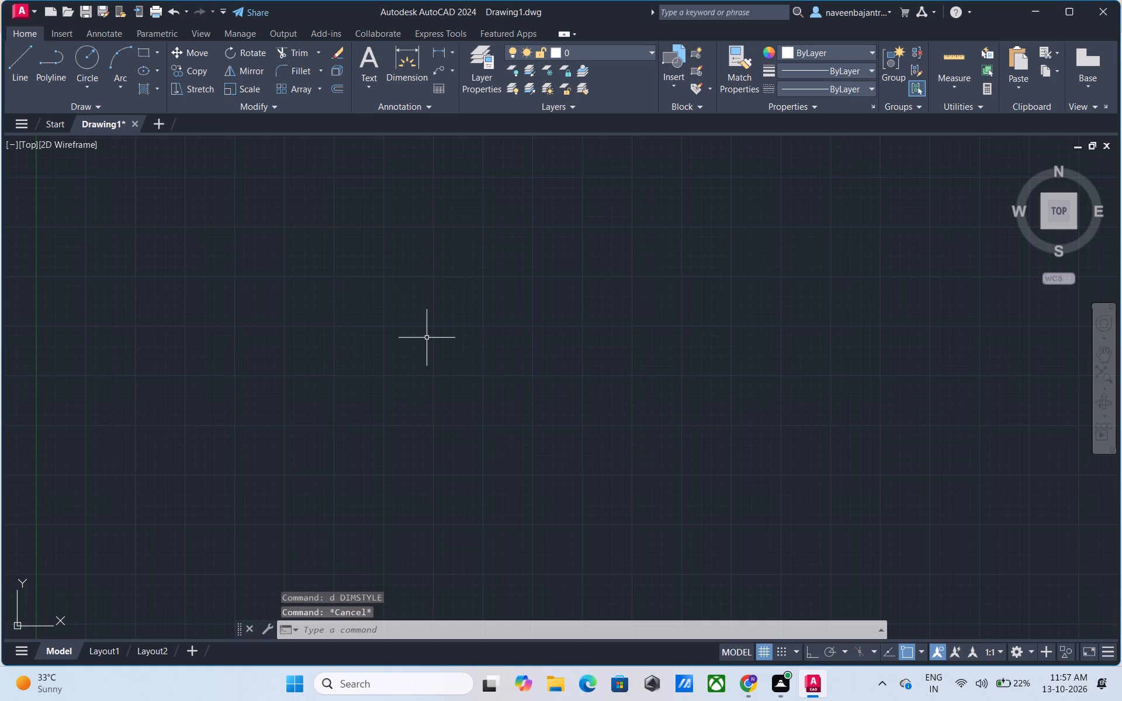
Turn on Ortho mode and try to draw a vertical line downward with a length of 13'12".
type("l")
key("space")
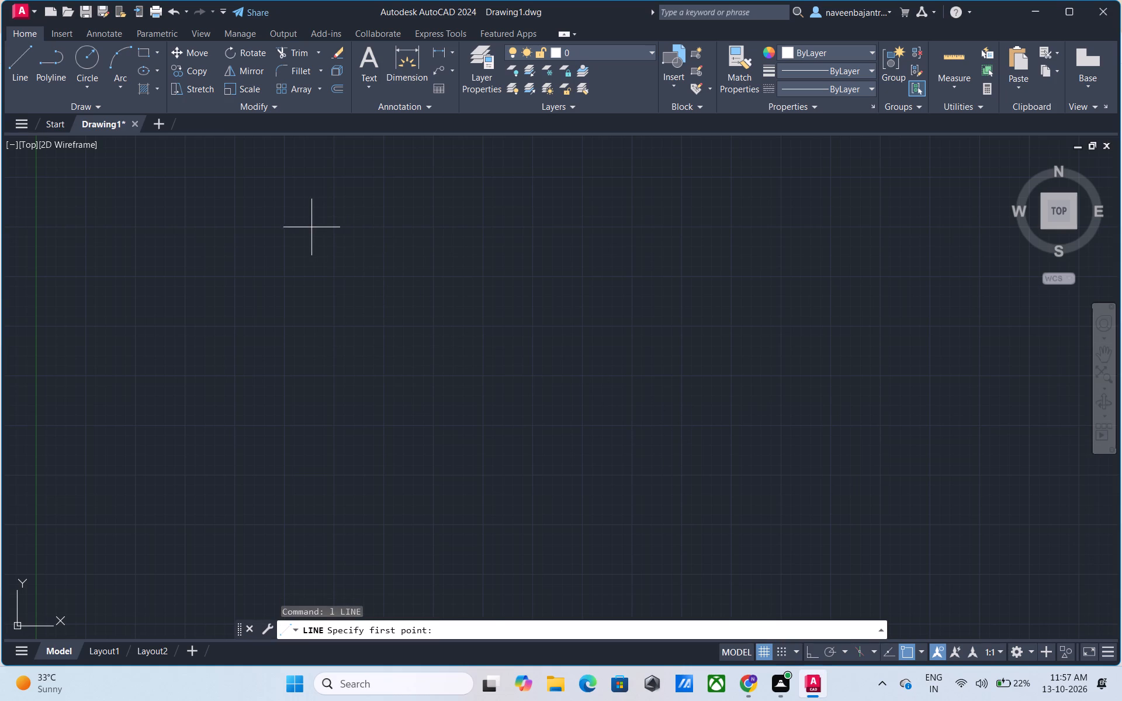
scroll(311, 227, "down", 4)
scroll(317, 234, "up", 4)
scroll(324, 236, "down", 2)
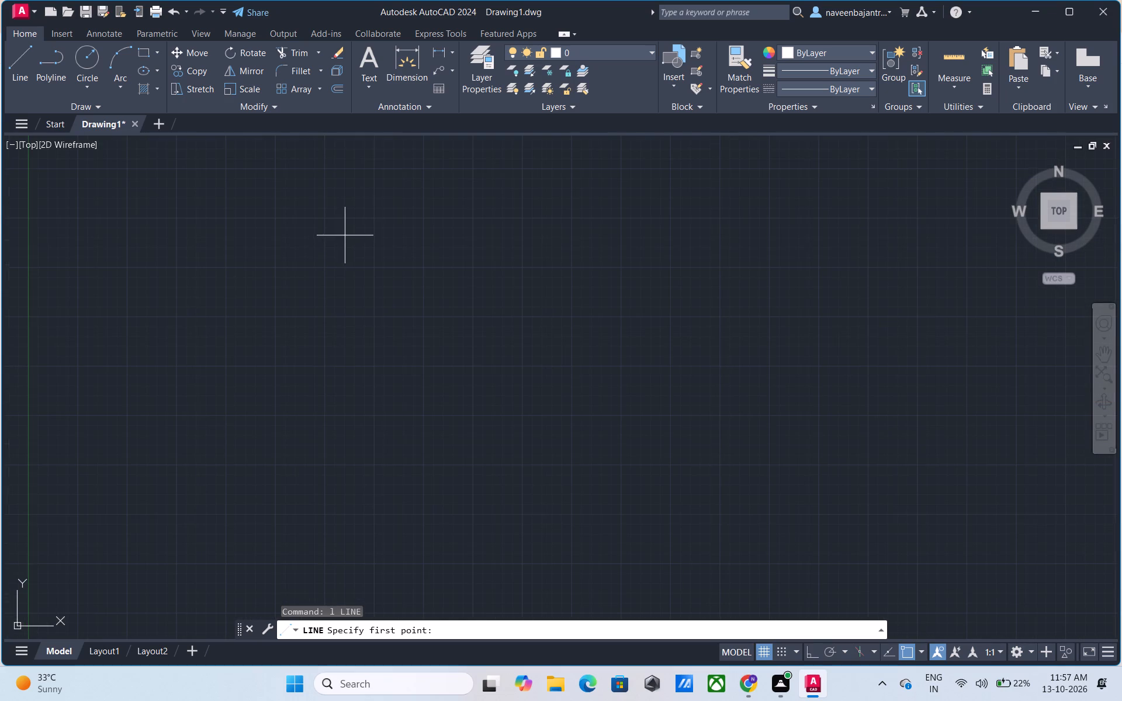
left_click_drag(374, 219, 373, 243)
key("F8")
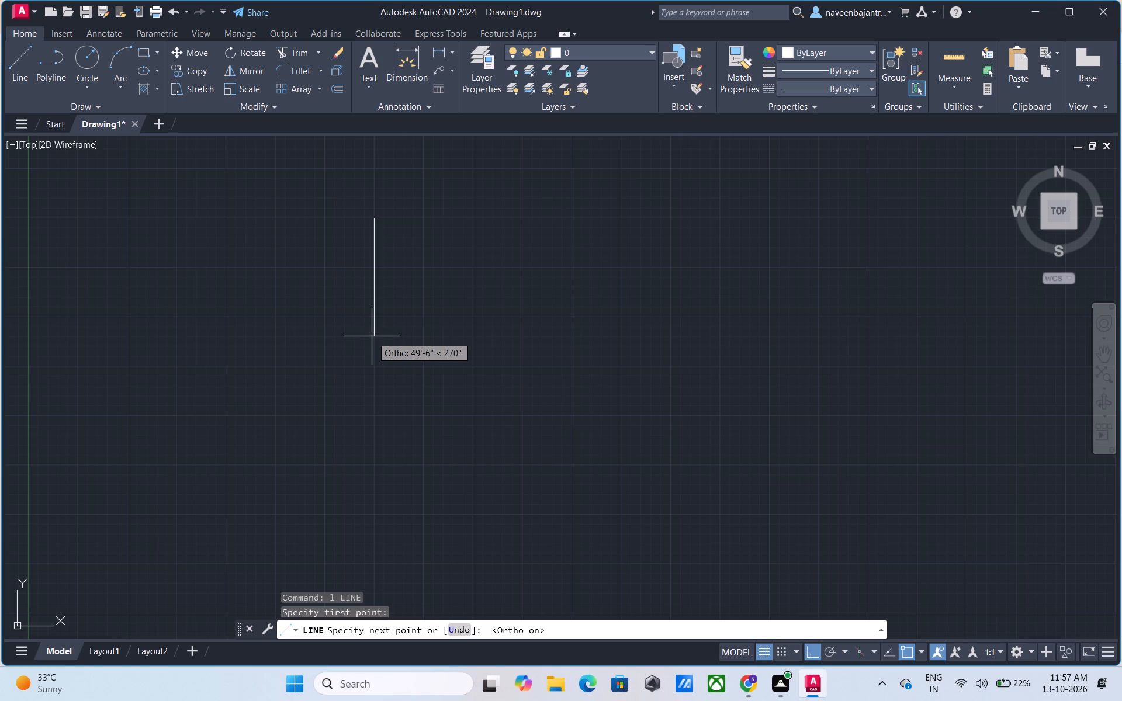
type("13")
key("apostrophe")
type("12\"")
key("Return")
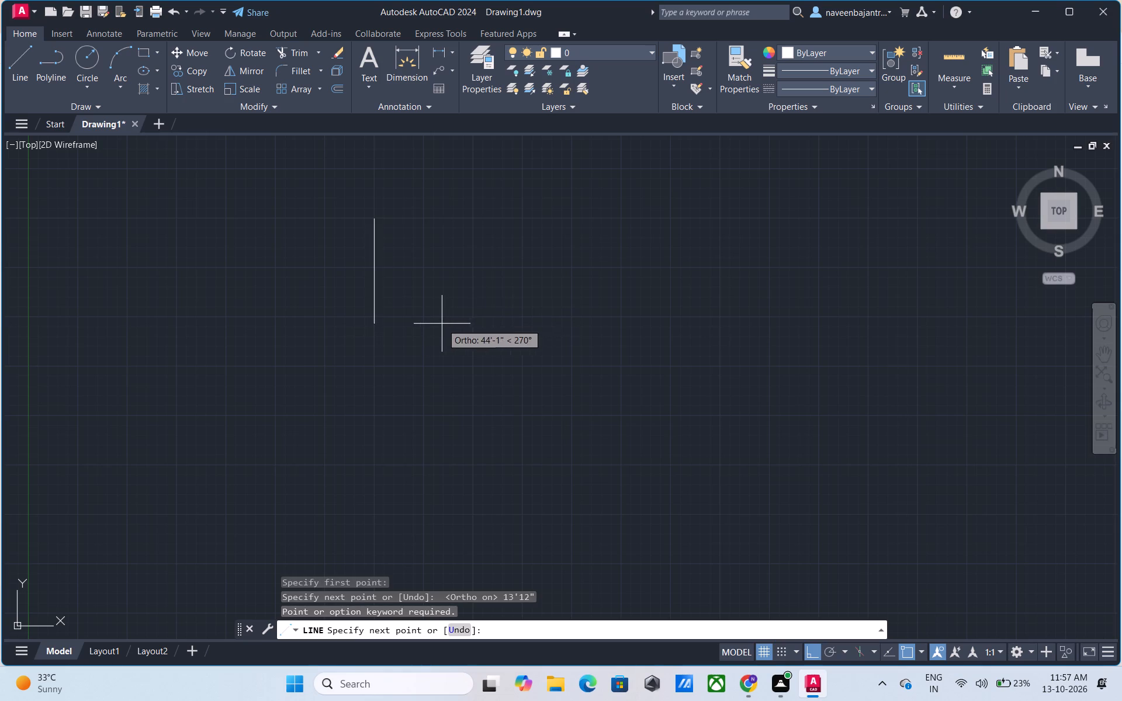
scroll(370, 221, "up", 3)
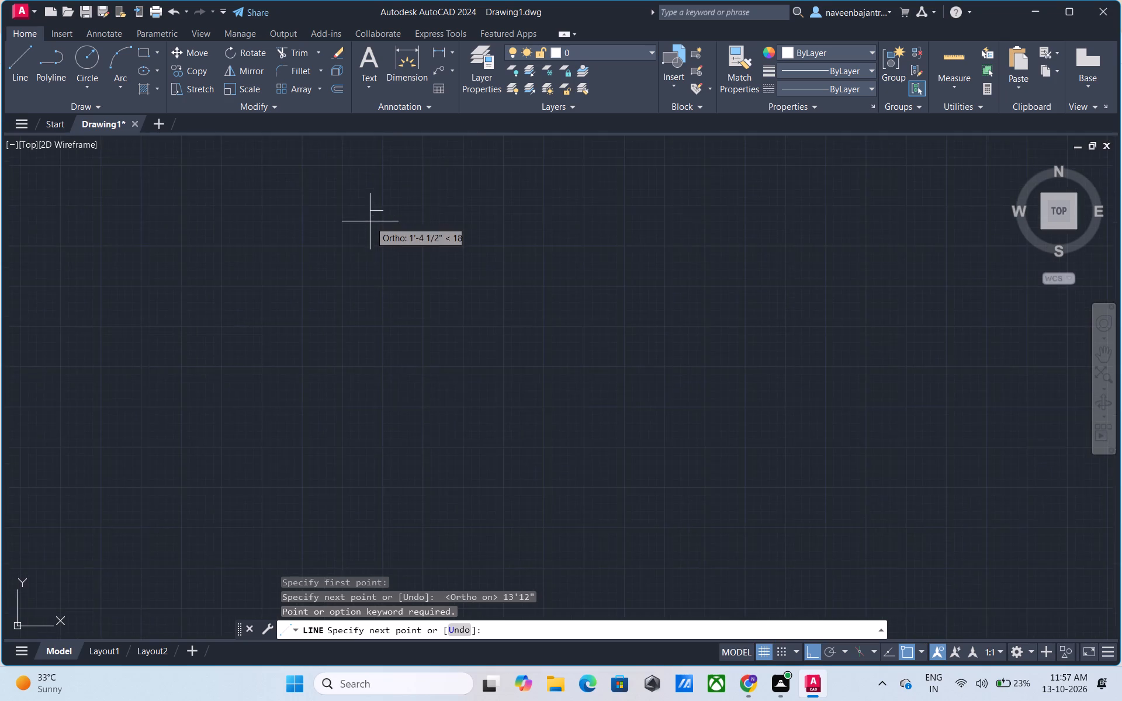
scroll(370, 221, "up", 2)
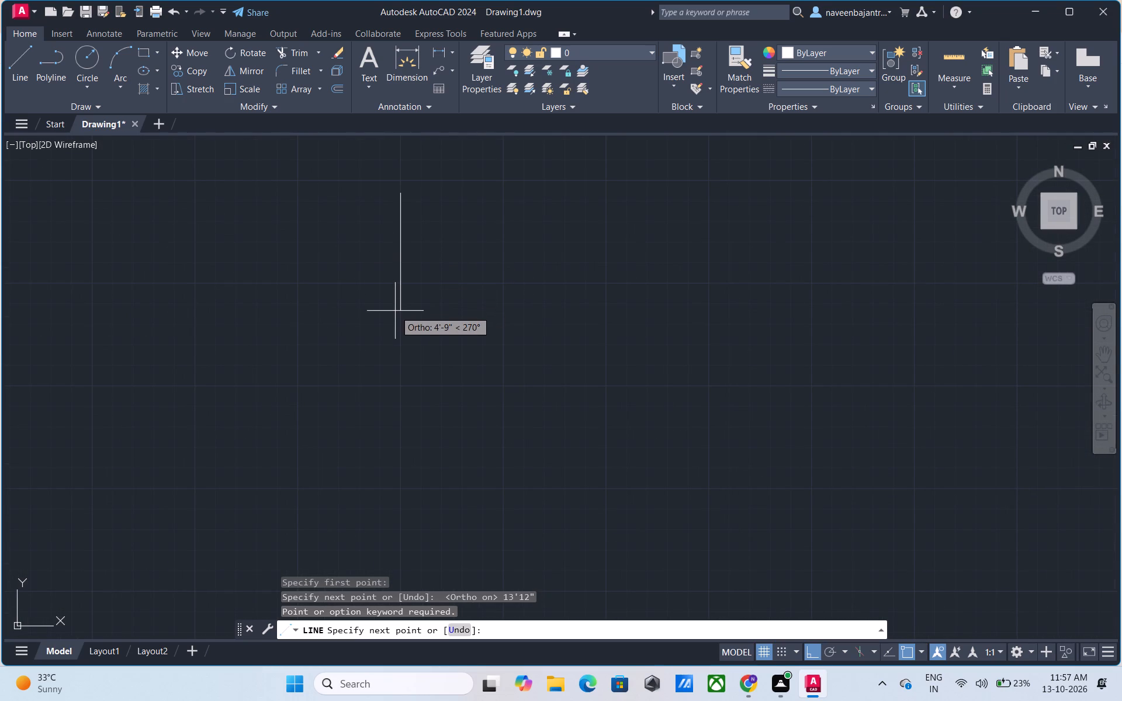
key("Return")
key("Escape")
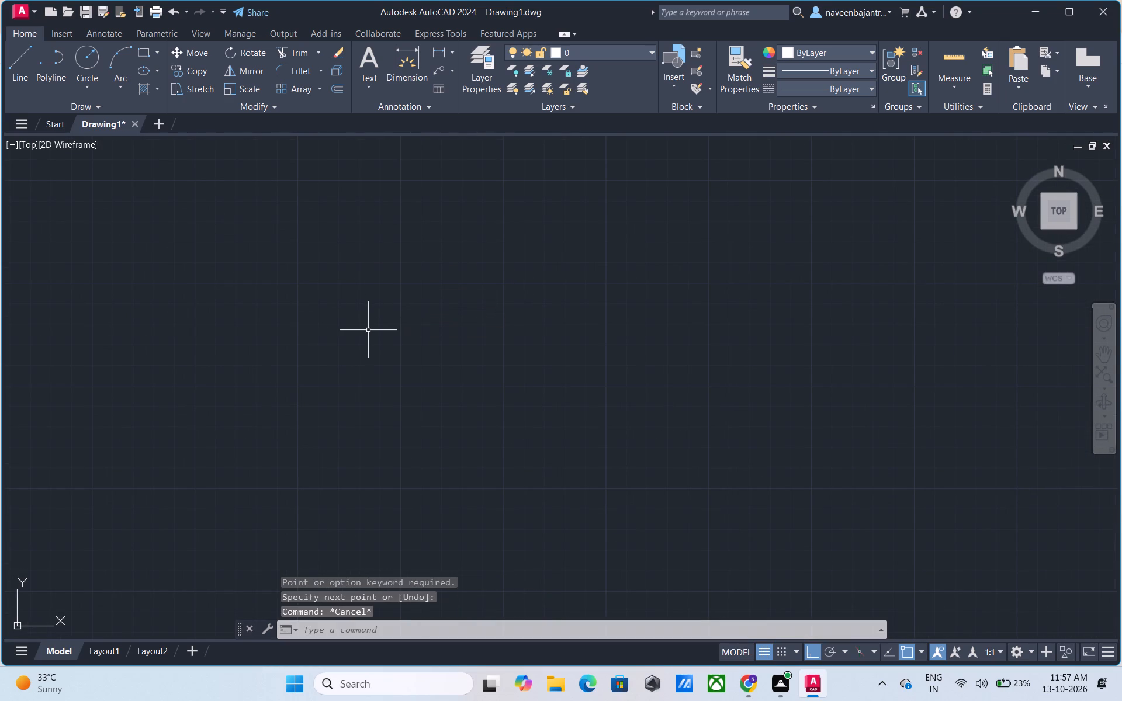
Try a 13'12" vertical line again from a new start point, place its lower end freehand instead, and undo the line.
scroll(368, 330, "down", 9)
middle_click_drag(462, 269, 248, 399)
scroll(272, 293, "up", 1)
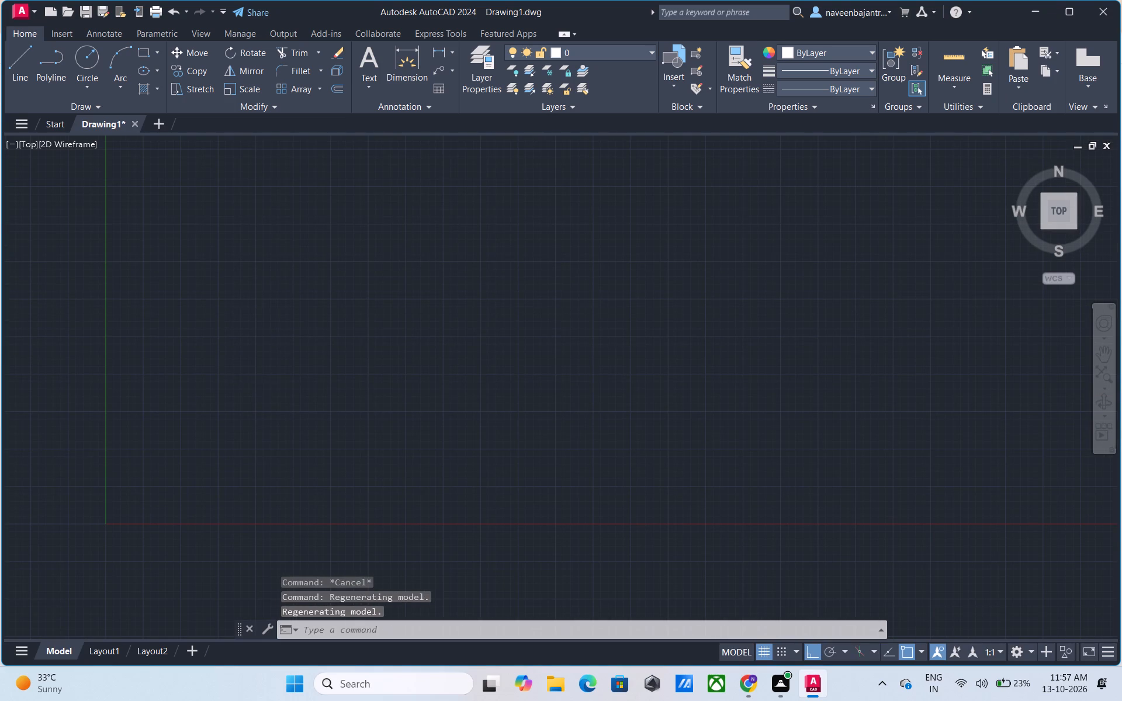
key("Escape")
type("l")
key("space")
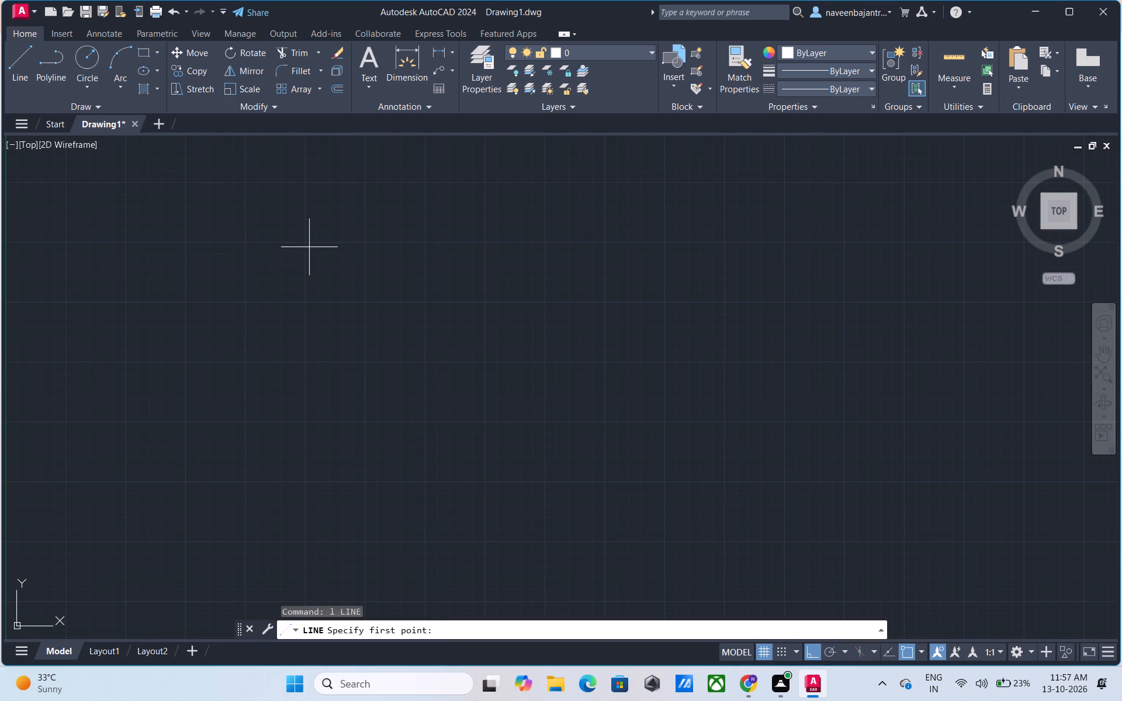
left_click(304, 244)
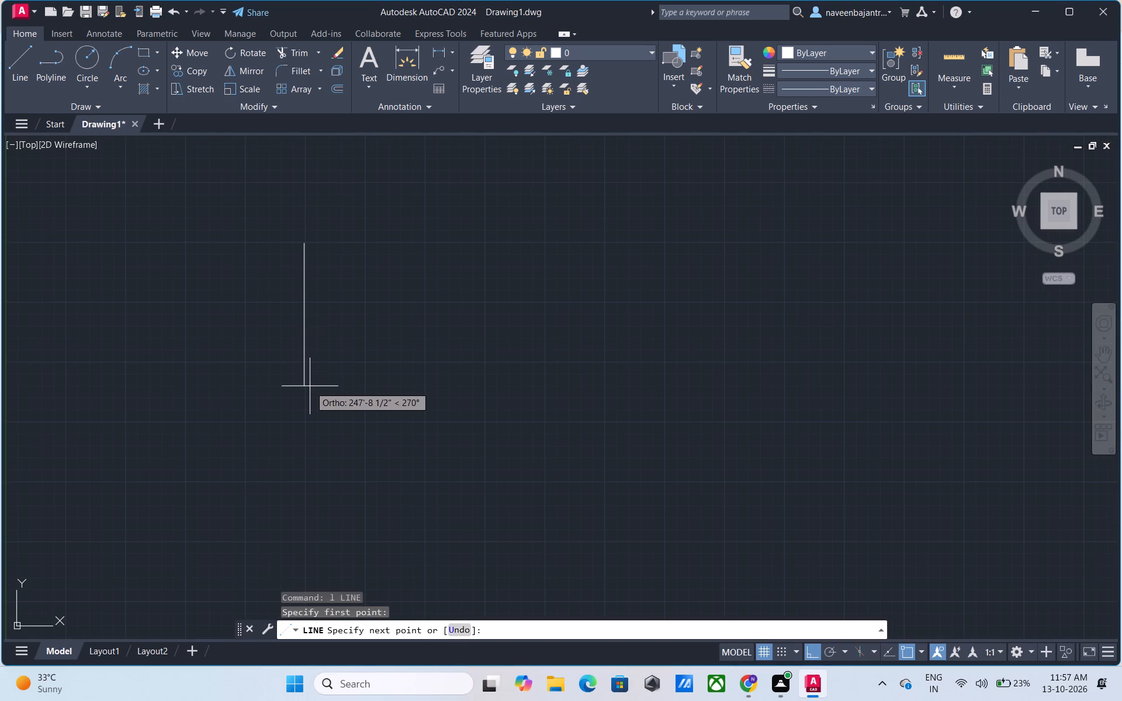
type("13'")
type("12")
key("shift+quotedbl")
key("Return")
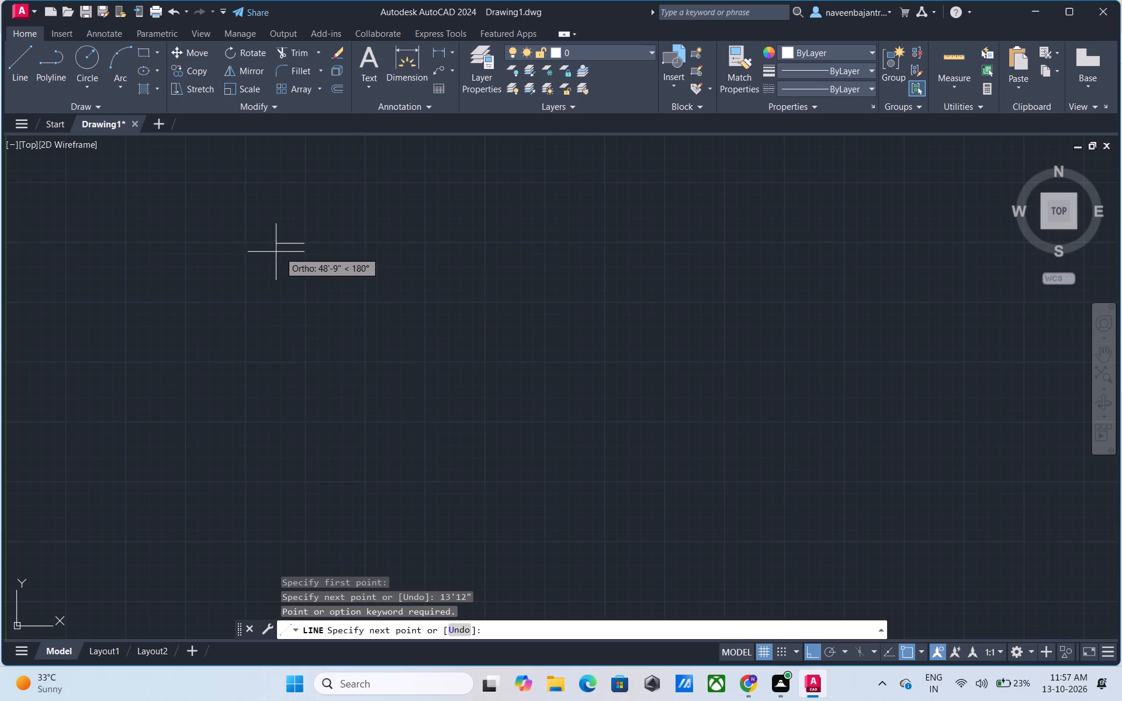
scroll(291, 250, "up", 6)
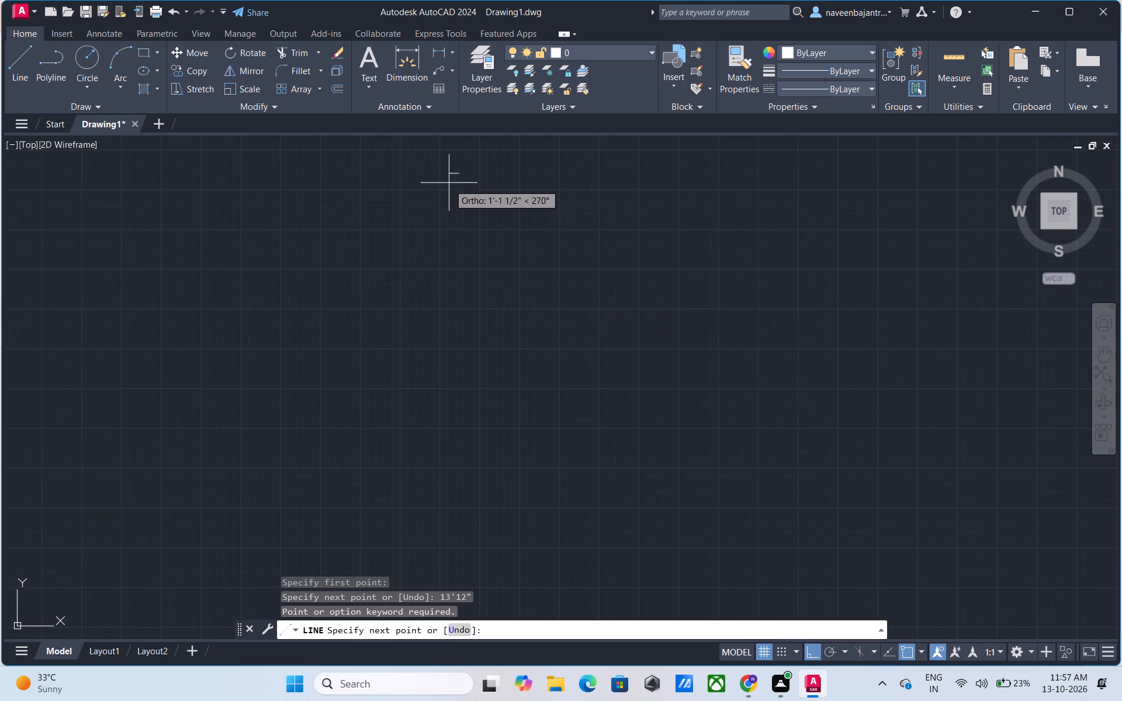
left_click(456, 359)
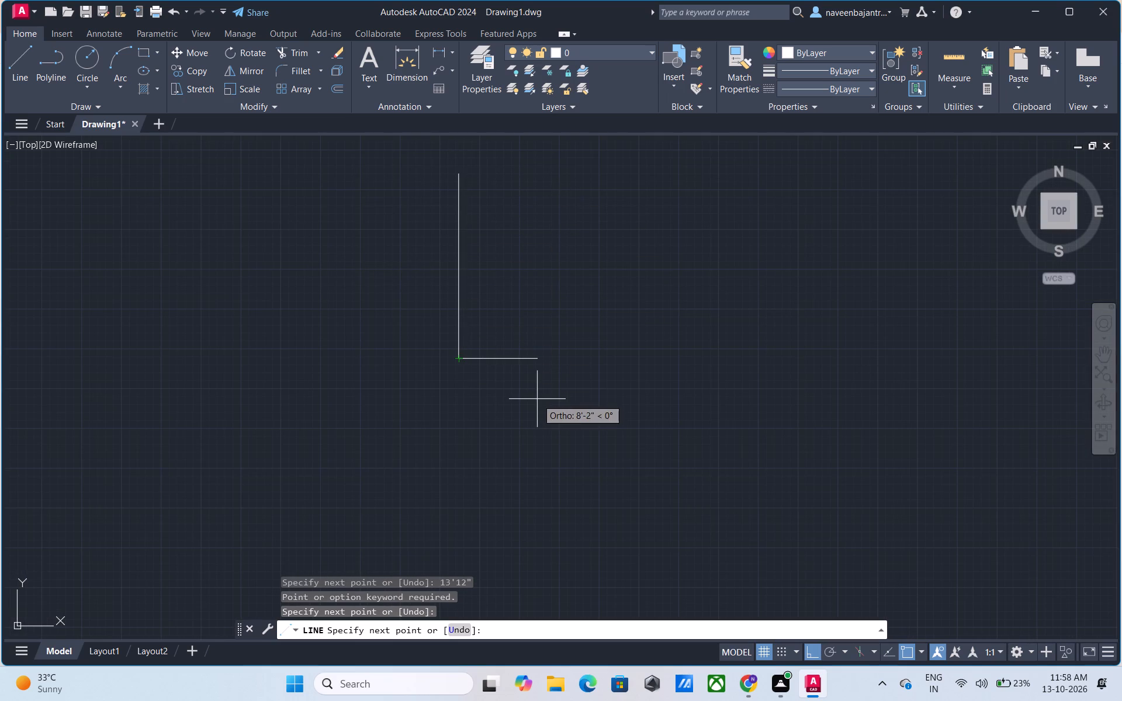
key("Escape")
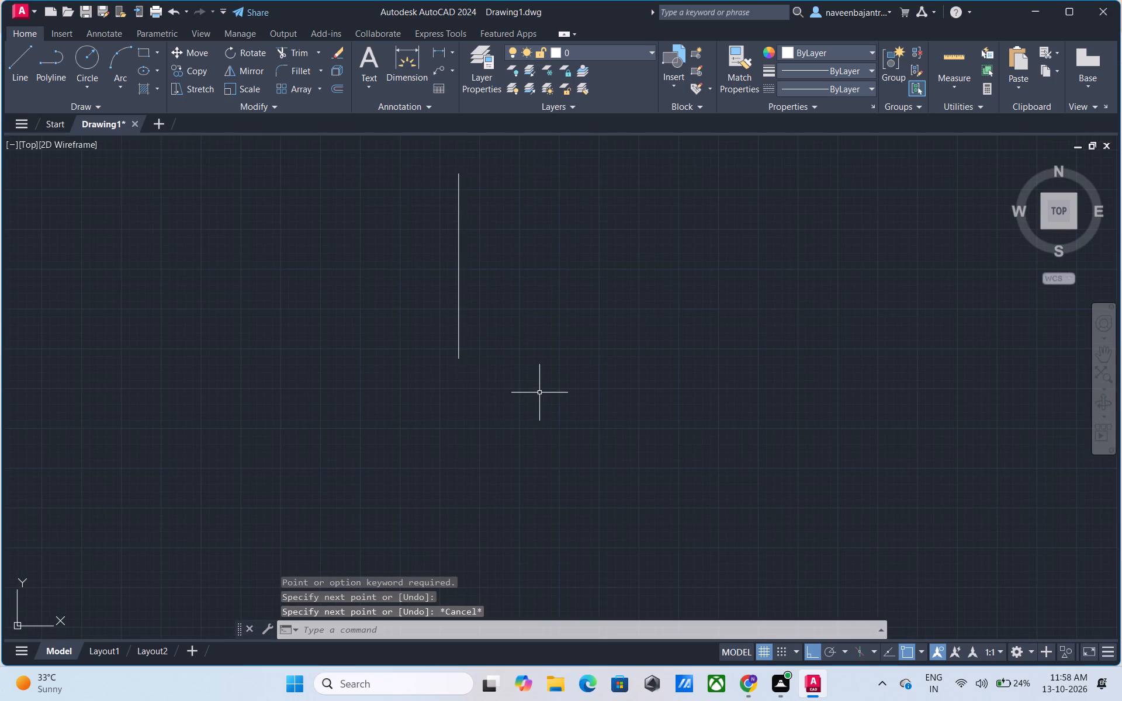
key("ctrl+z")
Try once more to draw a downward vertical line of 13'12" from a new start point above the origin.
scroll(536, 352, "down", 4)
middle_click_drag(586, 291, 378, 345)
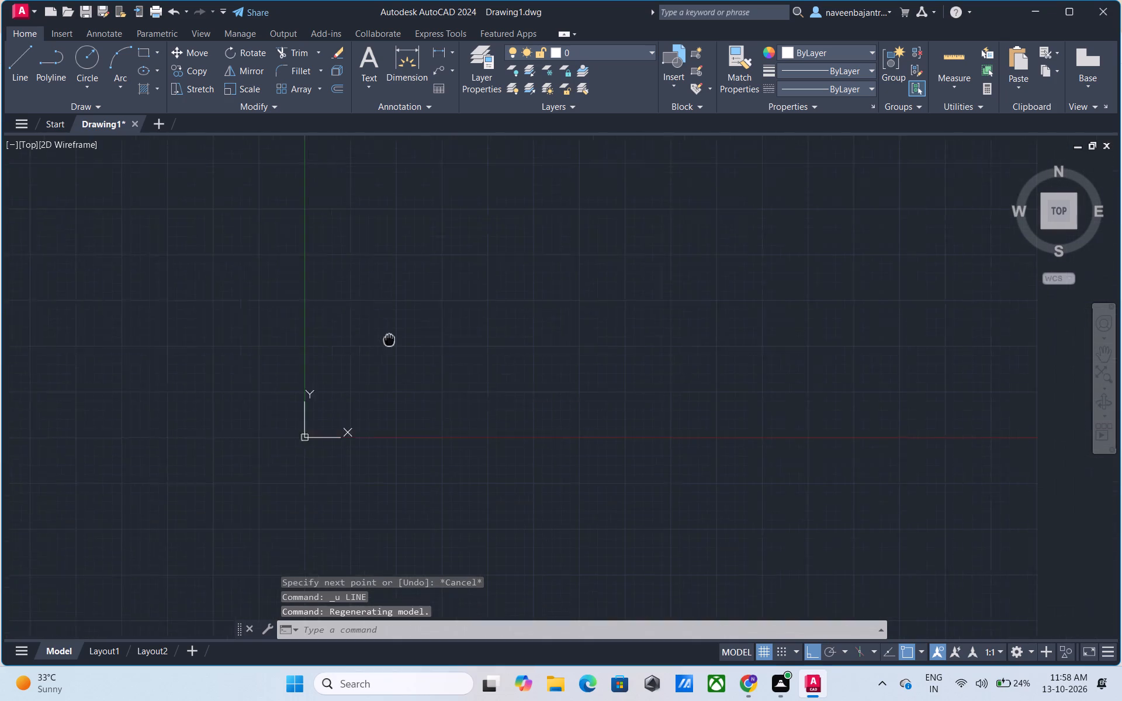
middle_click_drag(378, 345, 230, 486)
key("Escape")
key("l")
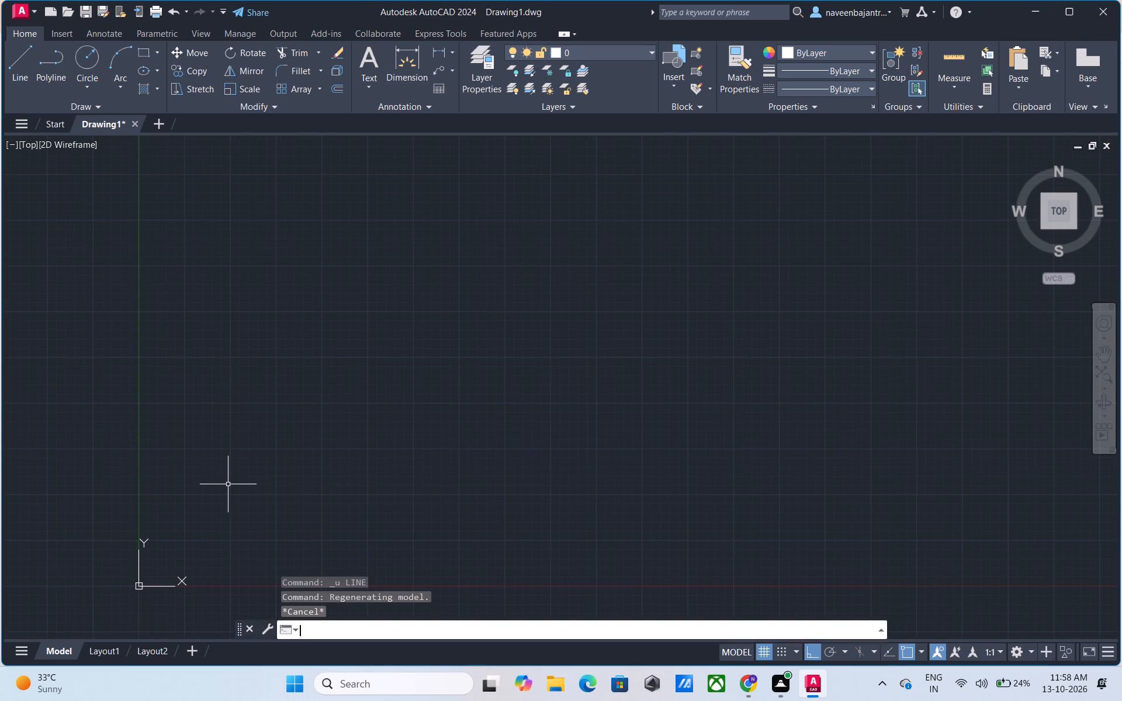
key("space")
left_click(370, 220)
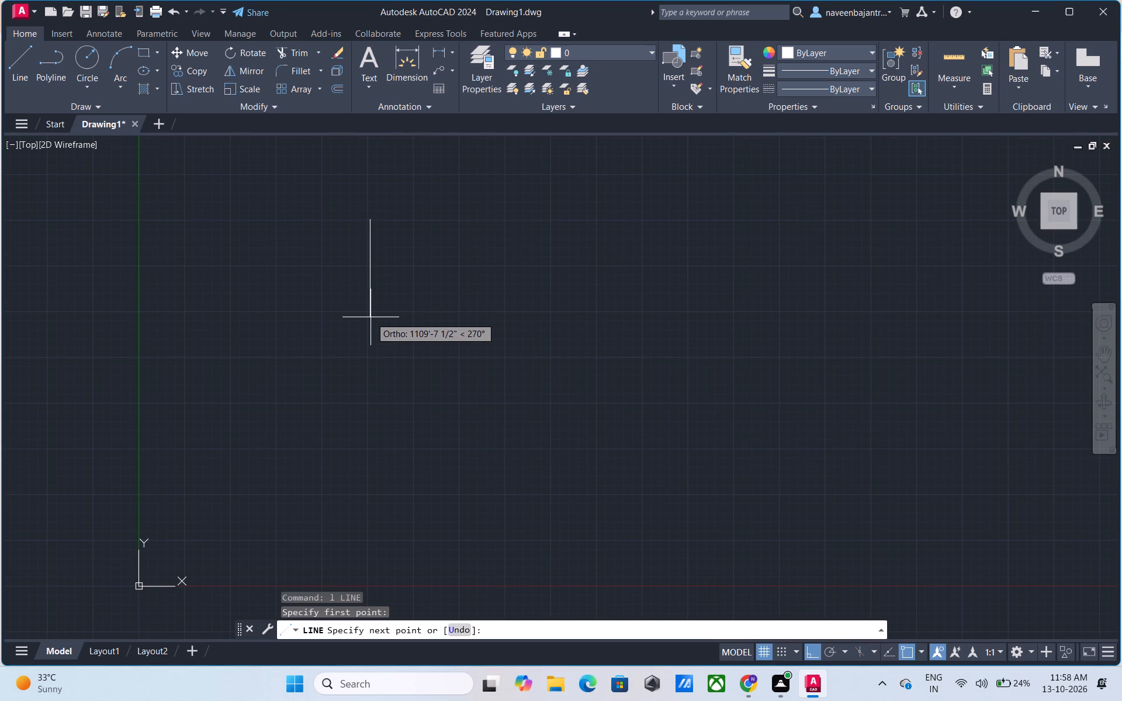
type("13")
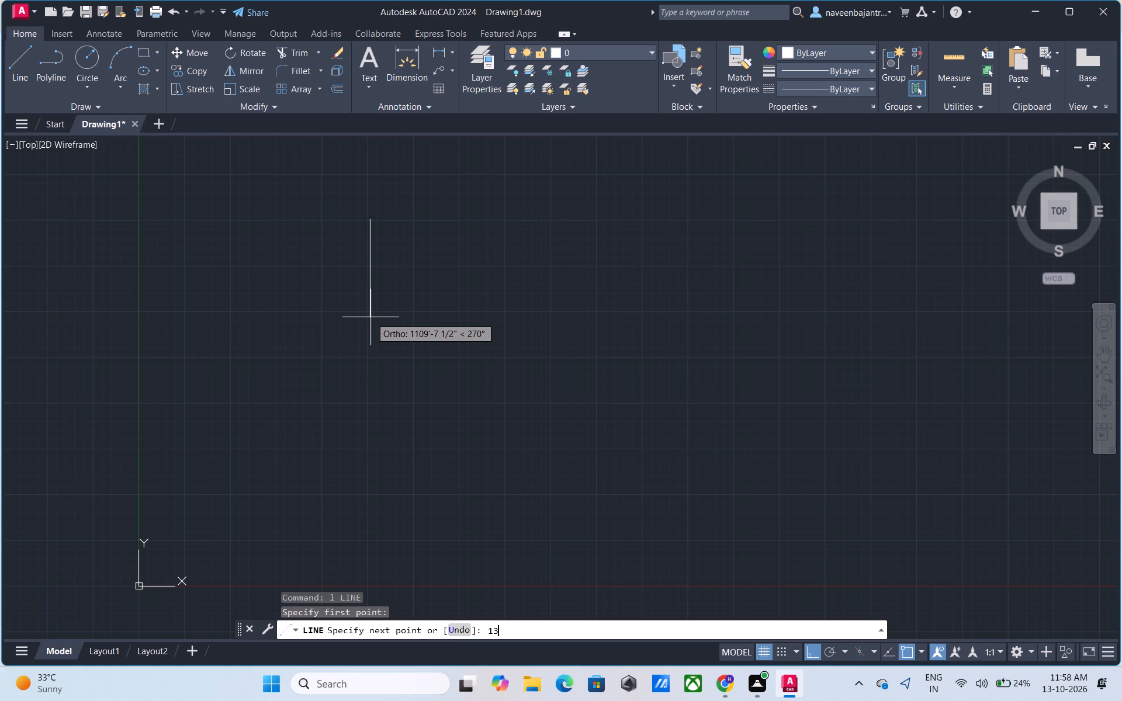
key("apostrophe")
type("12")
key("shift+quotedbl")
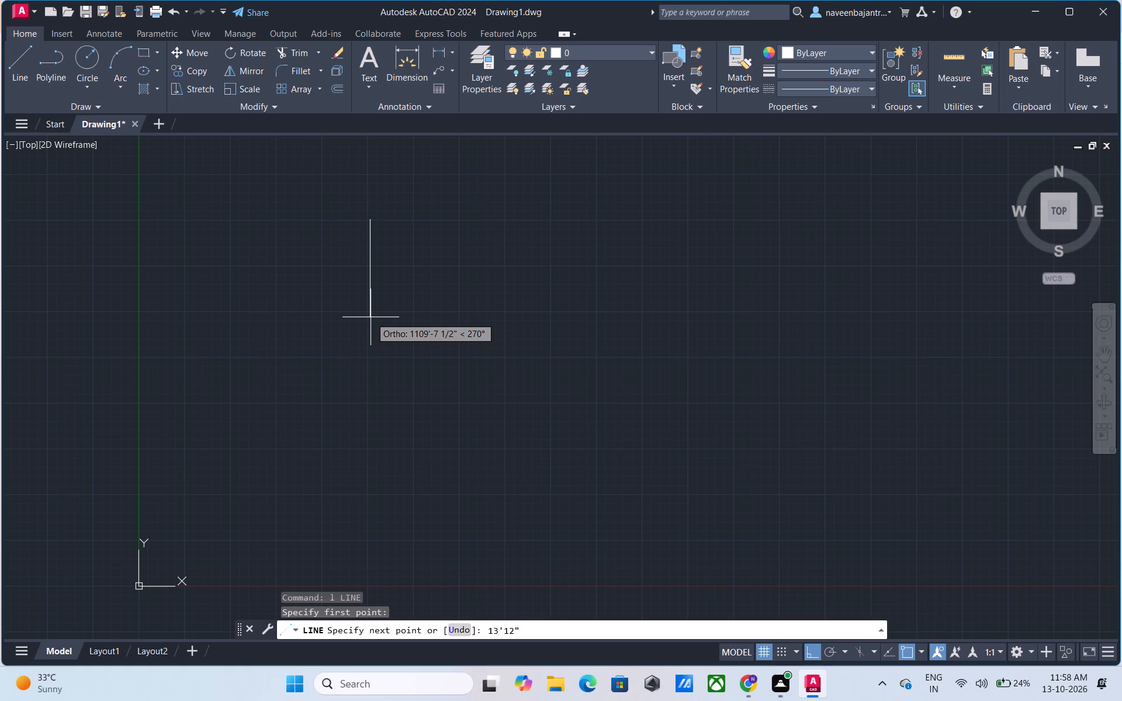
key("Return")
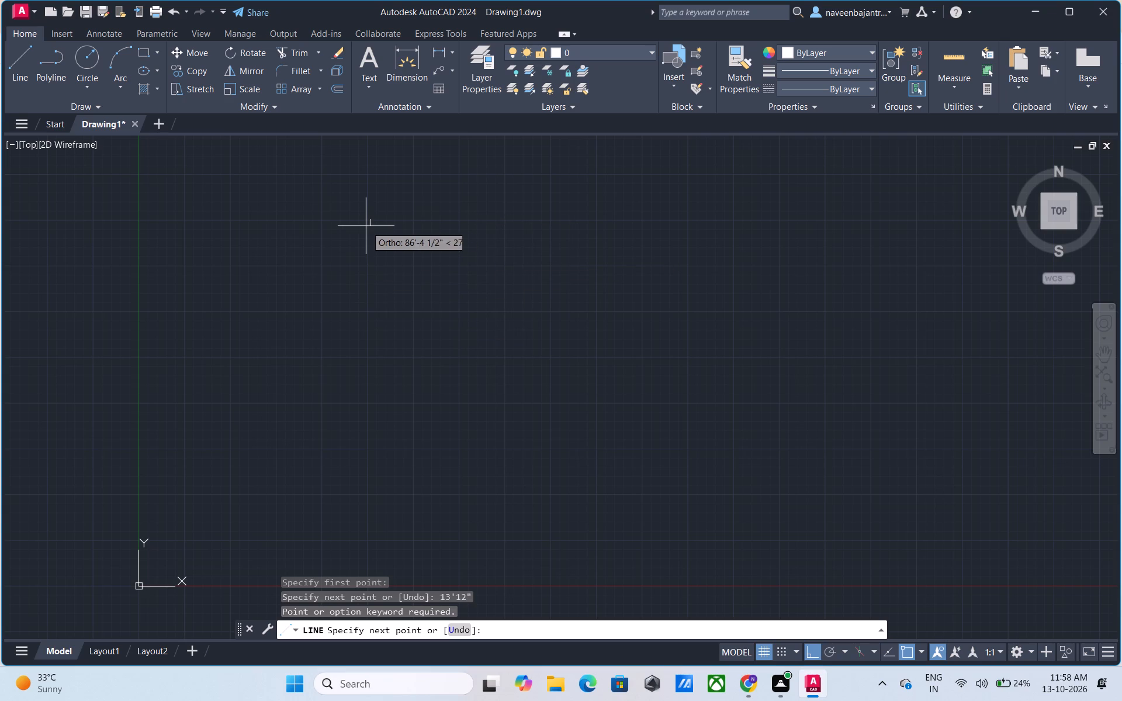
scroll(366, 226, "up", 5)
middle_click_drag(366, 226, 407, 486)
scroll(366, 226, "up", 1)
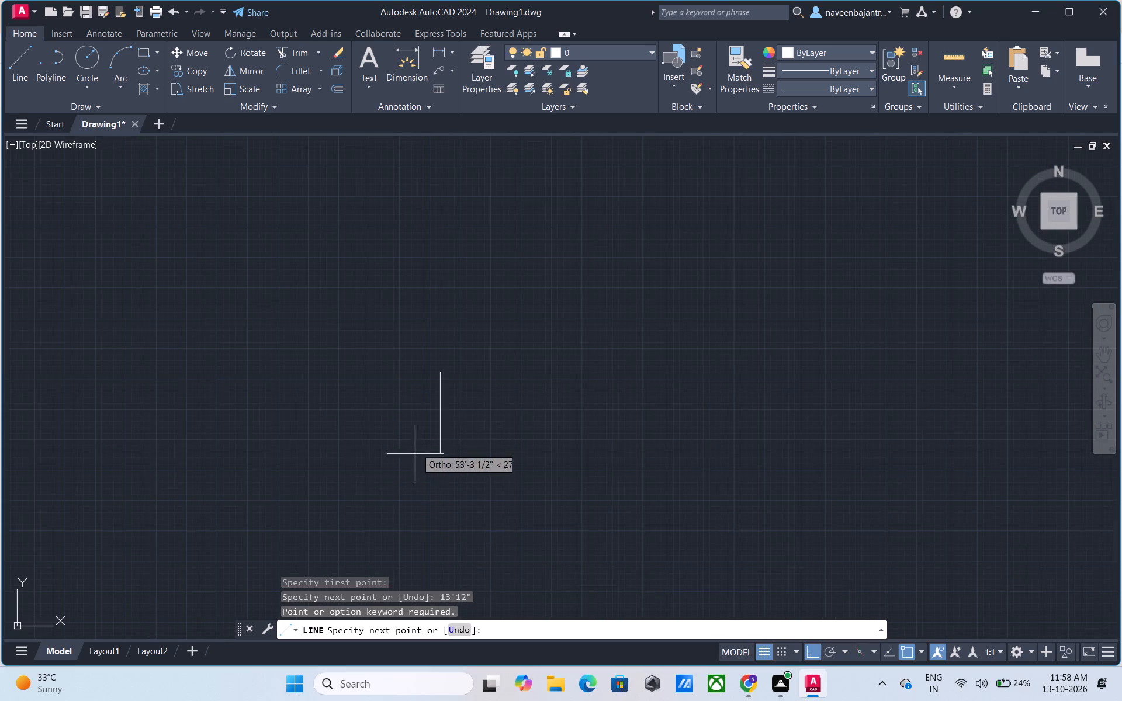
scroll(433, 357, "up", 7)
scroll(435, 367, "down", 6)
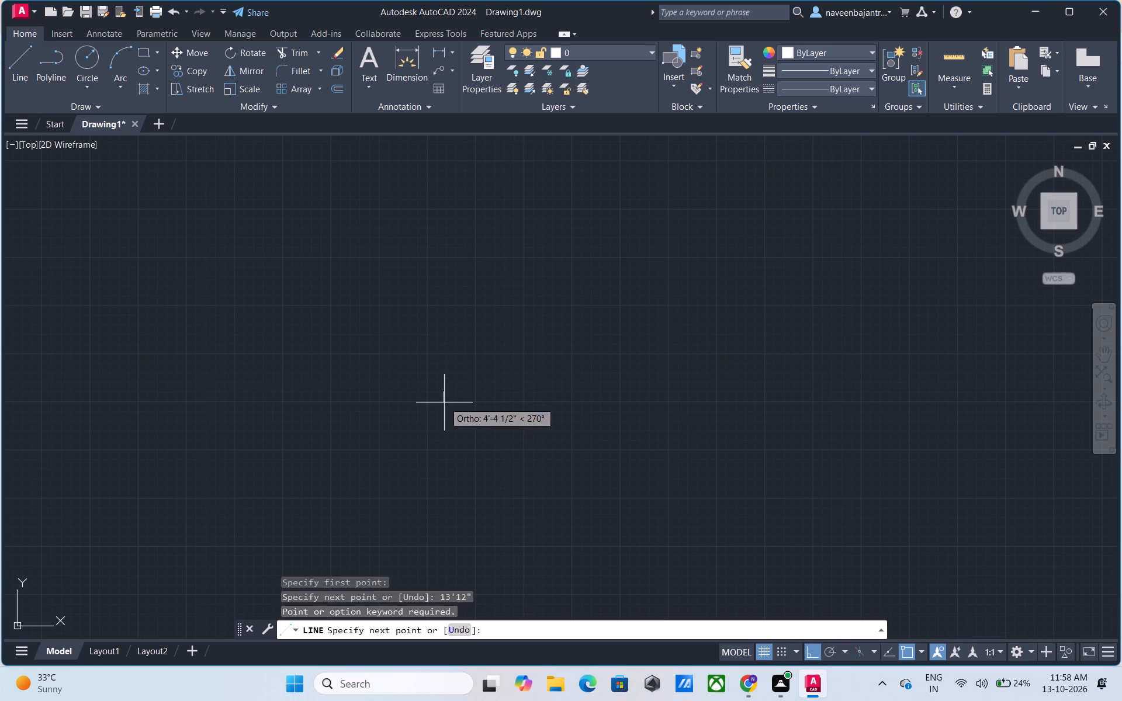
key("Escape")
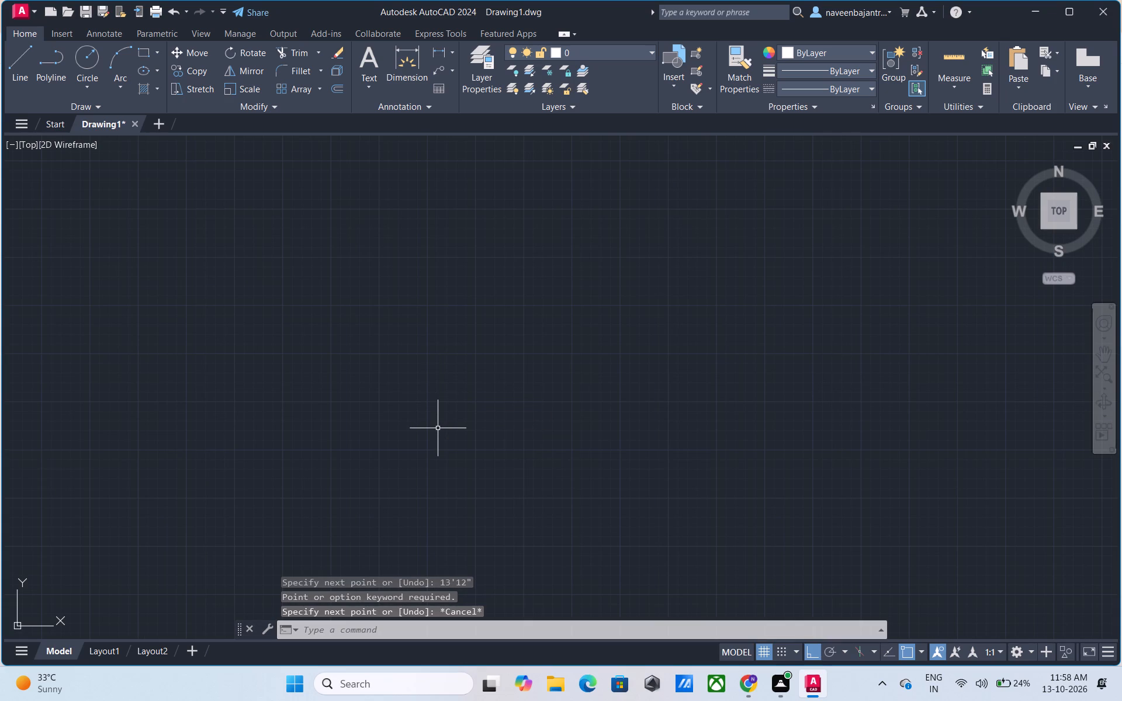
Draw a freehand rectangular outline from four orthogonal lines, letting the last vertical side run up past the first horizontal line.
scroll(438, 428, "down", 9)
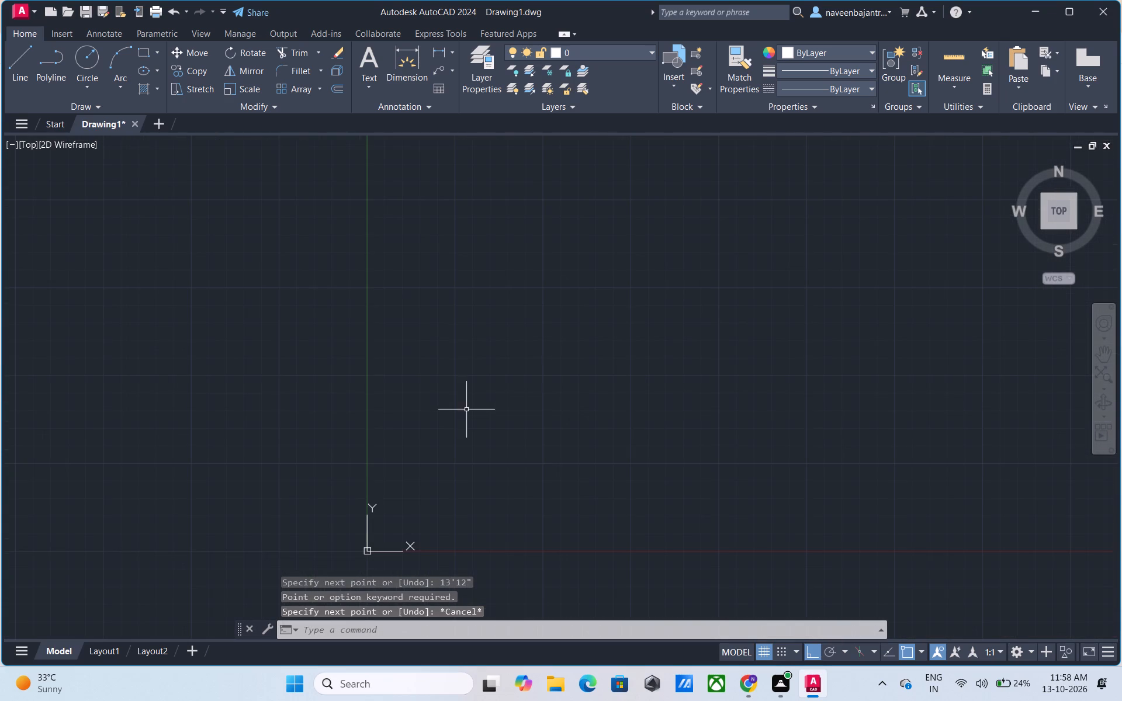
middle_click_drag(467, 410, 287, 307)
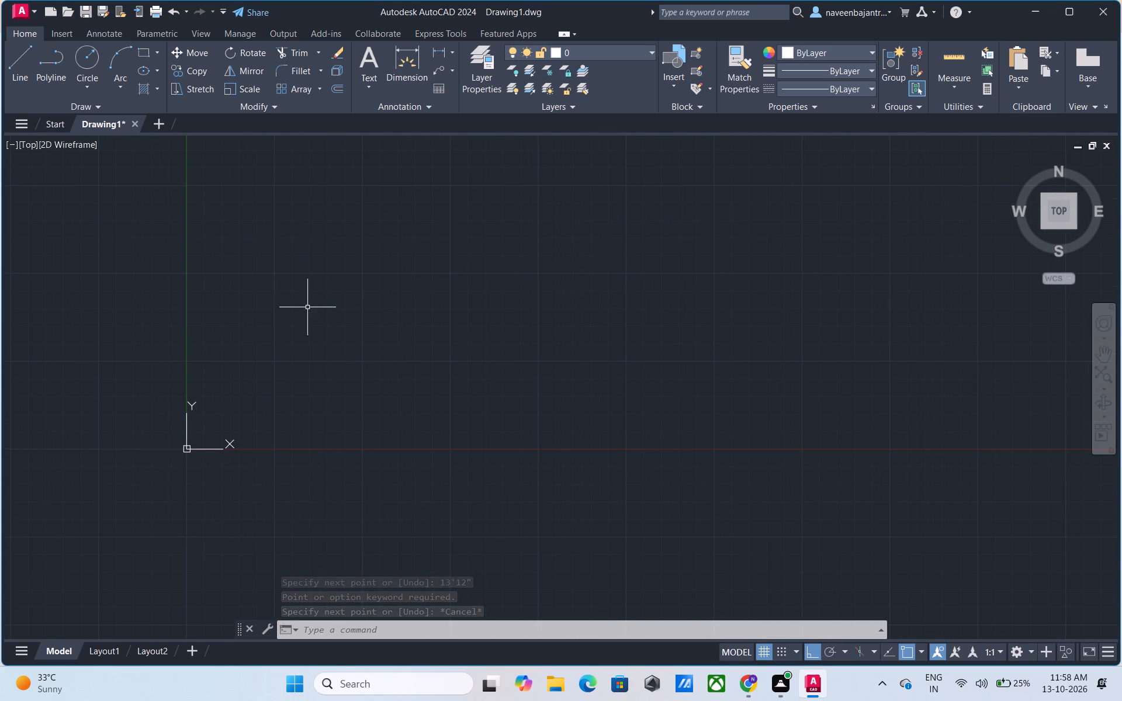
middle_click_drag(401, 283, 310, 339)
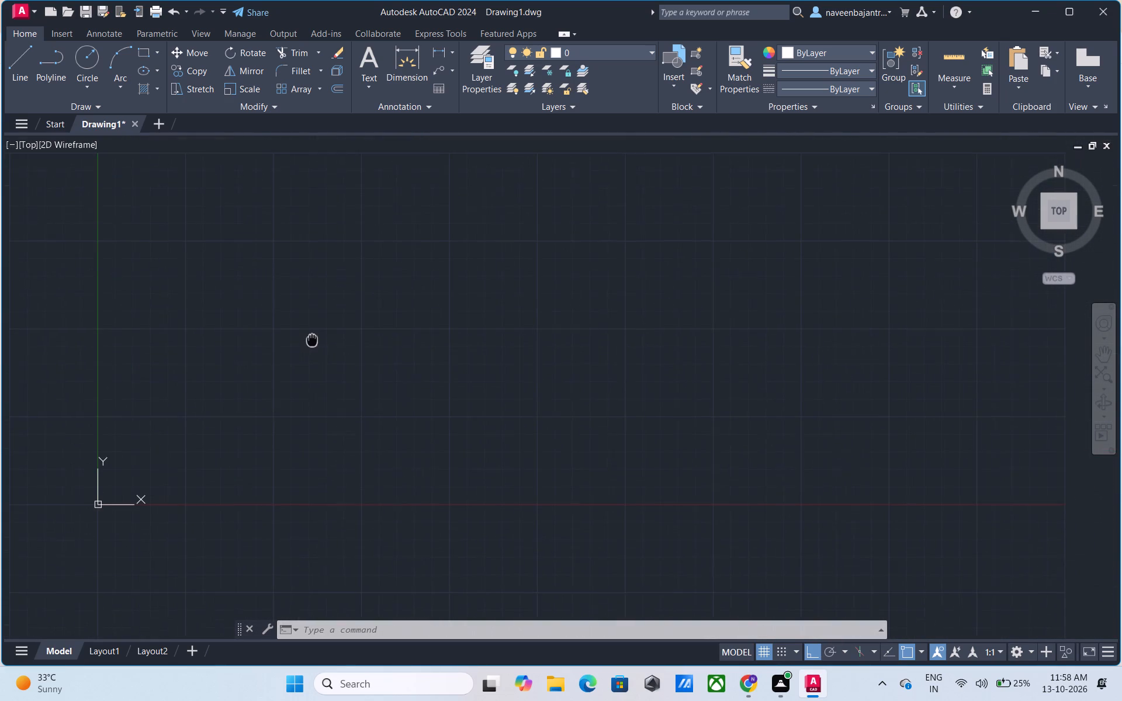
middle_click_drag(310, 339, 309, 341)
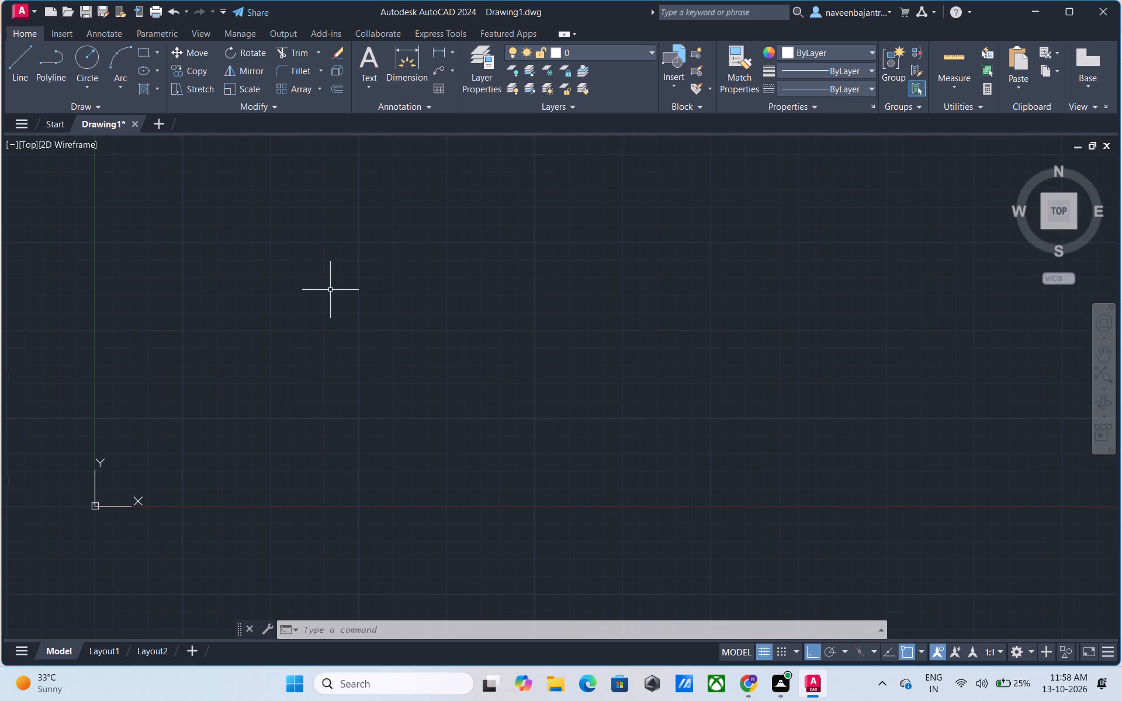
type("l")
key("space")
left_click(389, 225)
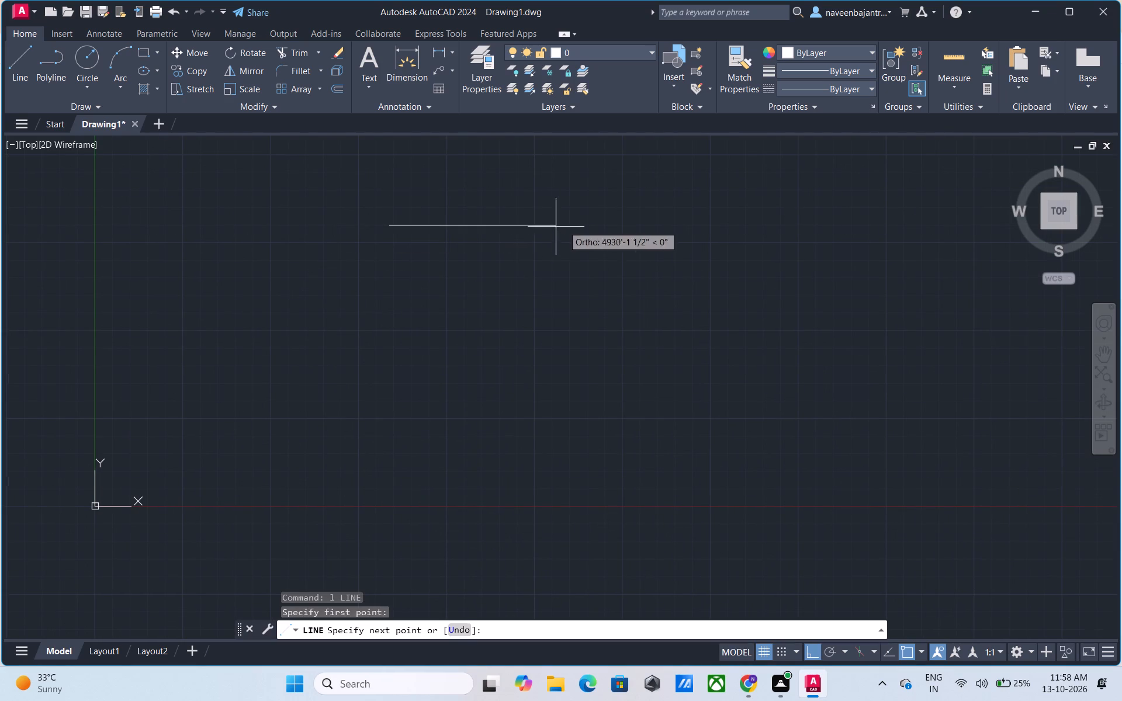
left_click(590, 224)
left_click(584, 339)
left_click(396, 336)
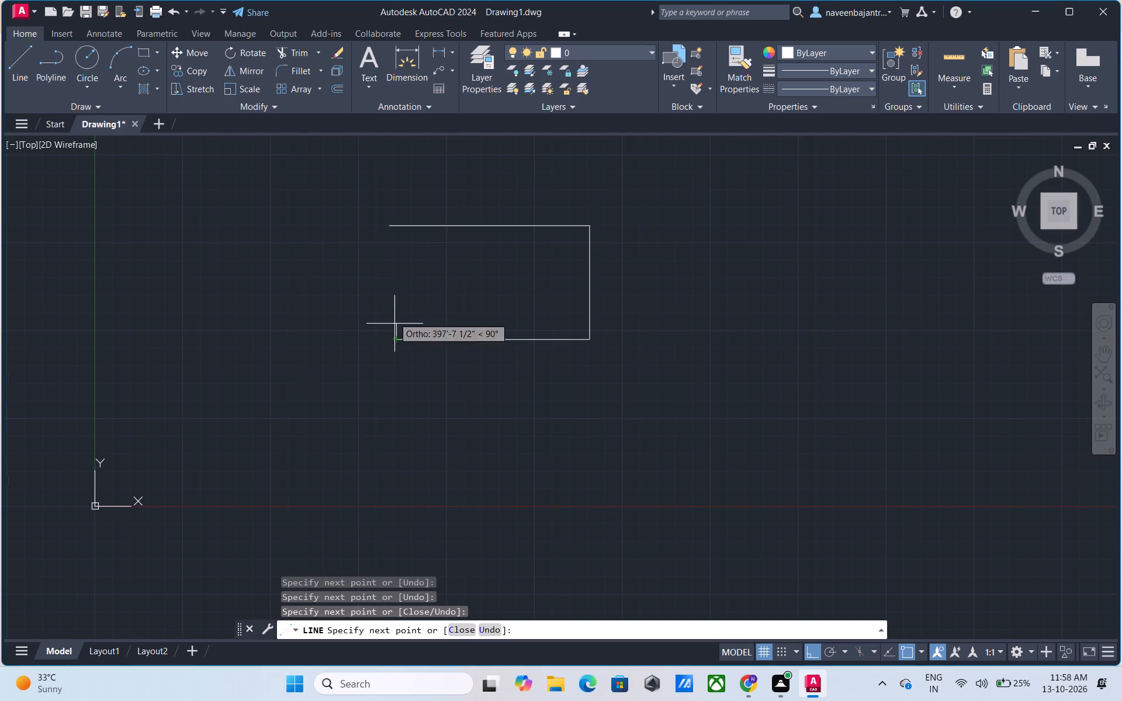
left_click(403, 199)
key("Escape")
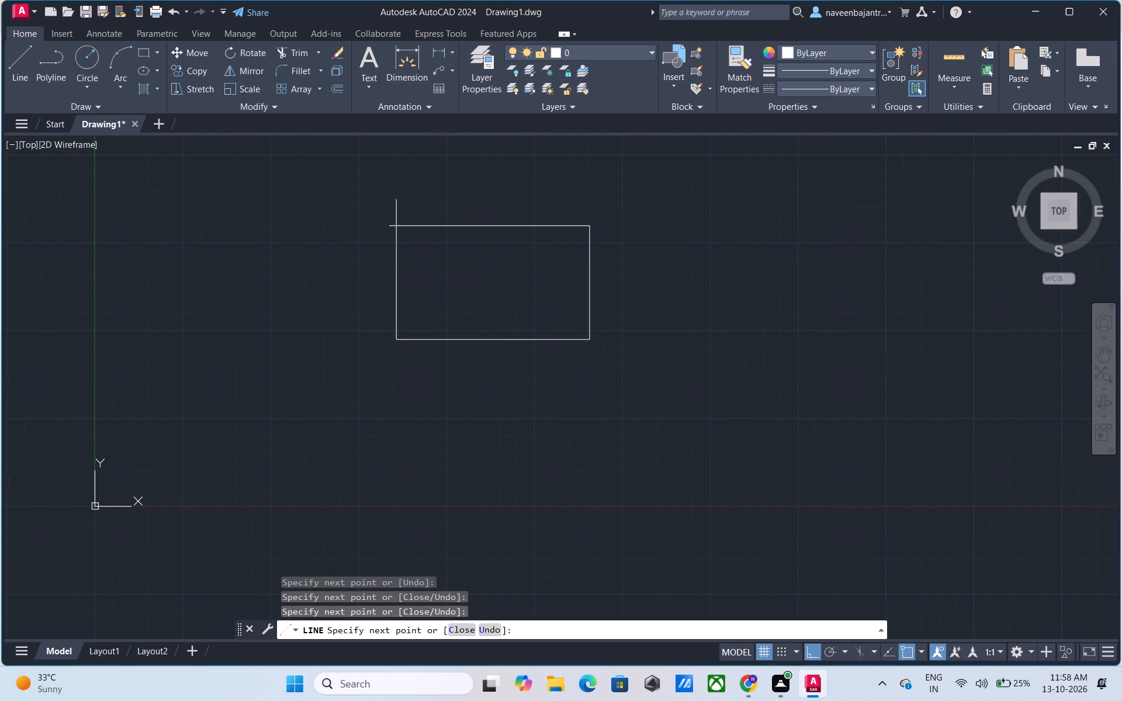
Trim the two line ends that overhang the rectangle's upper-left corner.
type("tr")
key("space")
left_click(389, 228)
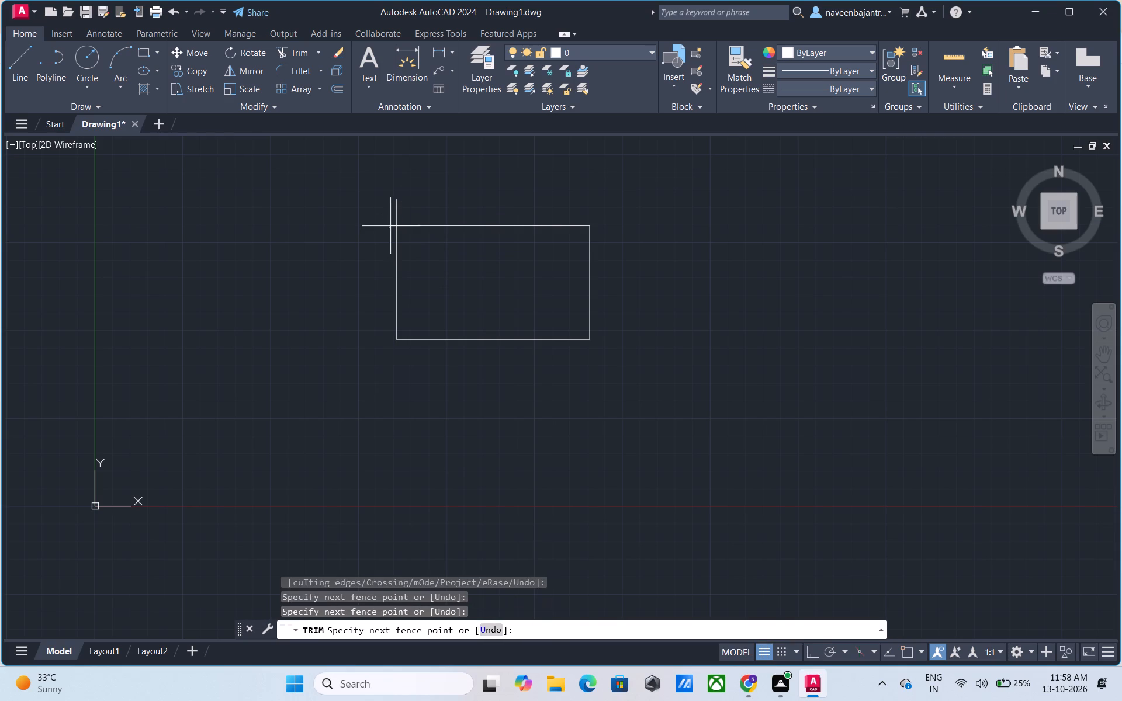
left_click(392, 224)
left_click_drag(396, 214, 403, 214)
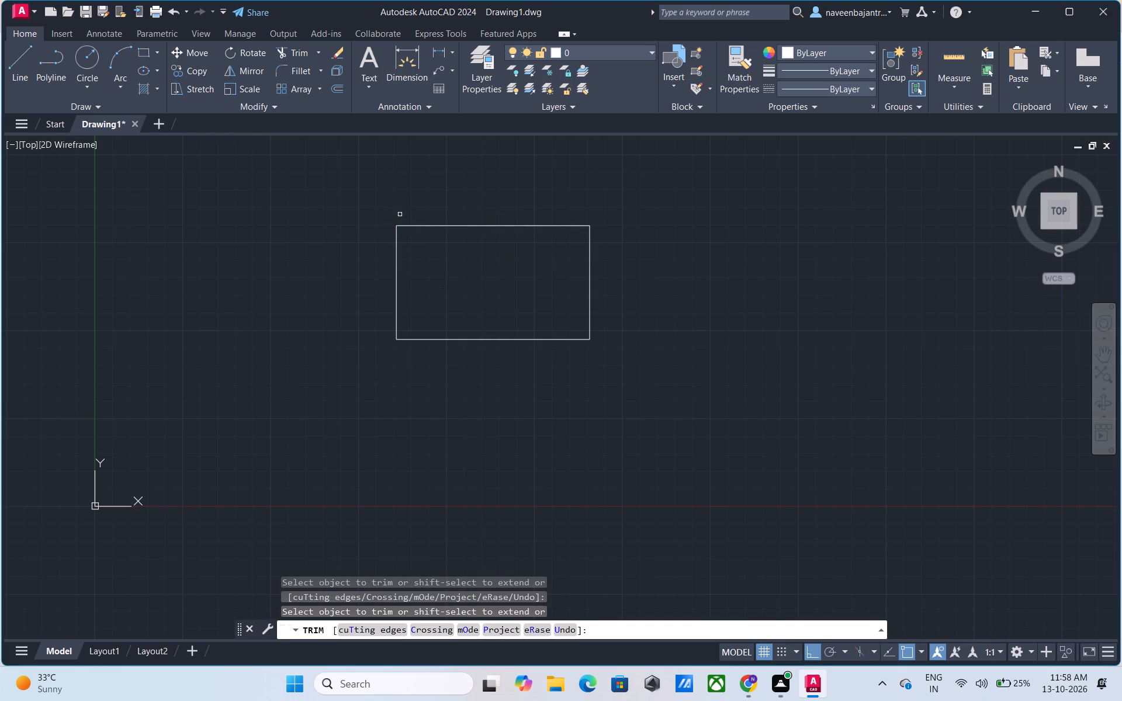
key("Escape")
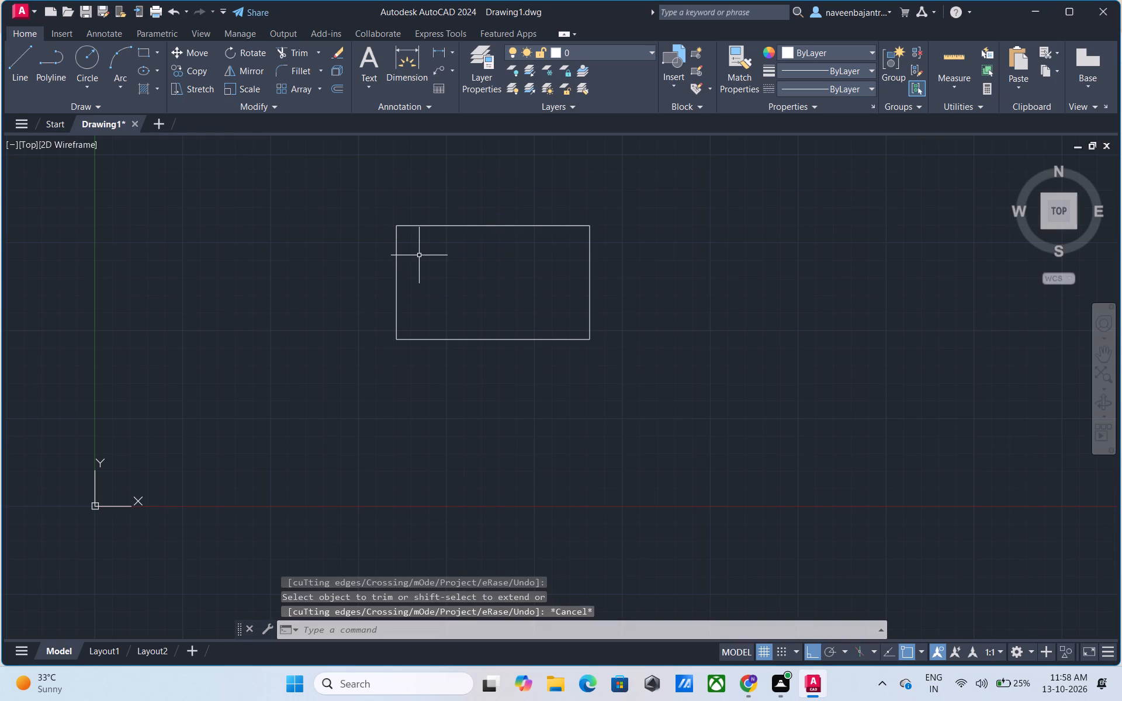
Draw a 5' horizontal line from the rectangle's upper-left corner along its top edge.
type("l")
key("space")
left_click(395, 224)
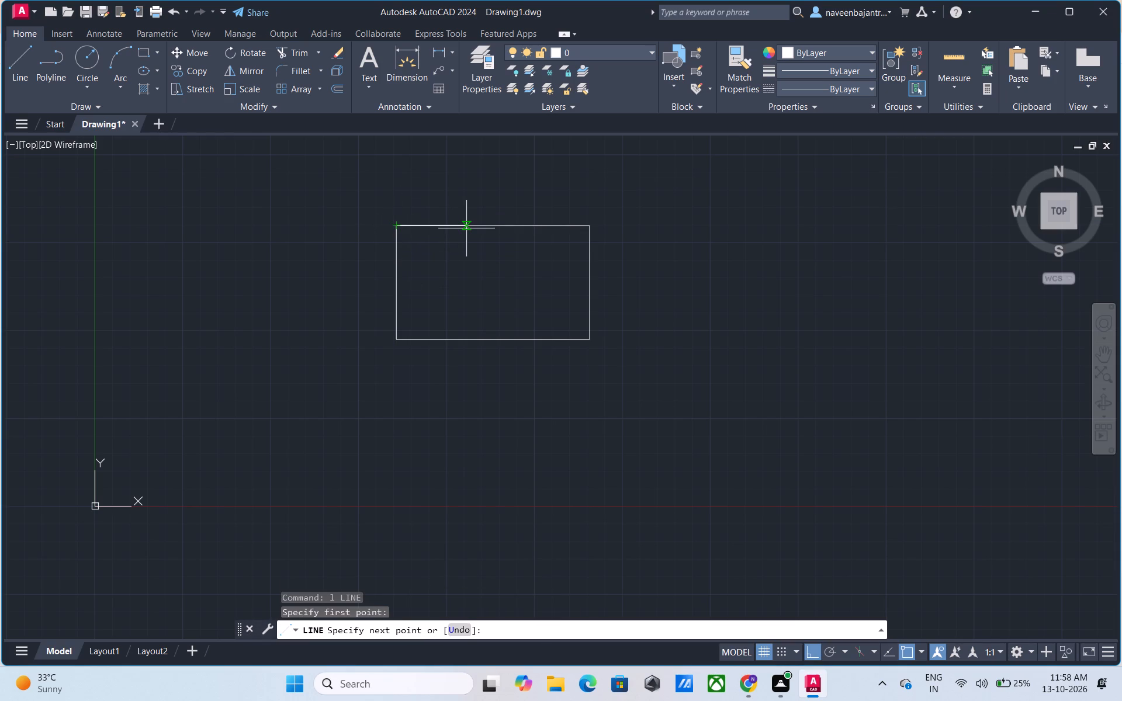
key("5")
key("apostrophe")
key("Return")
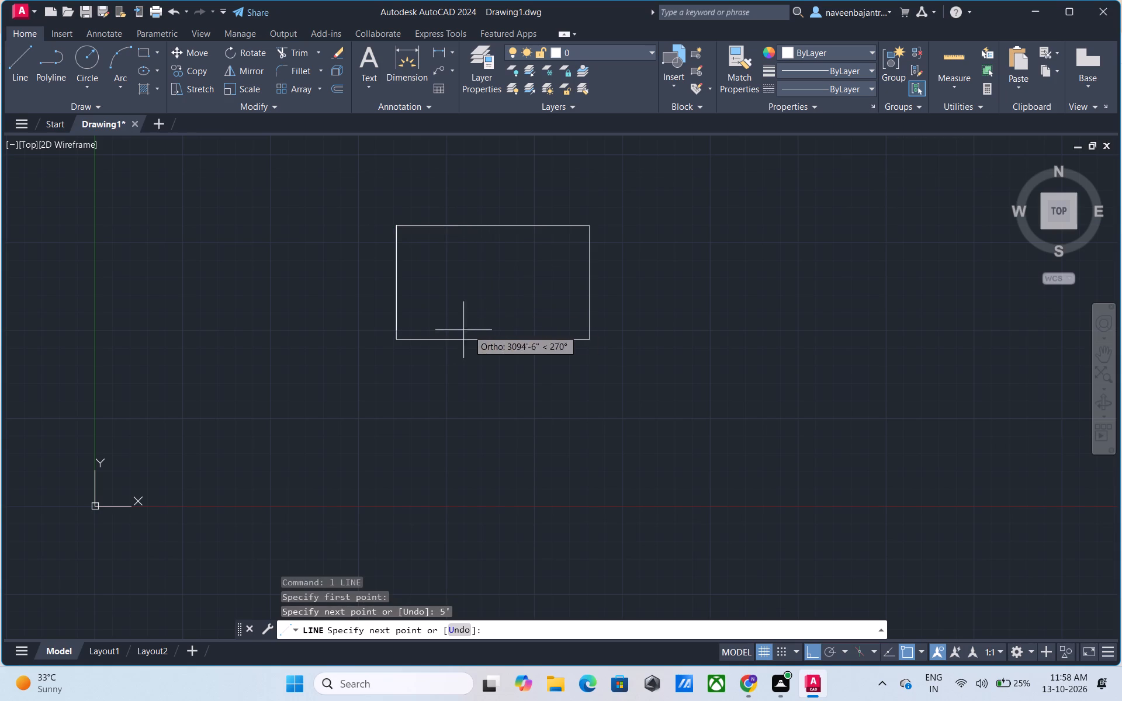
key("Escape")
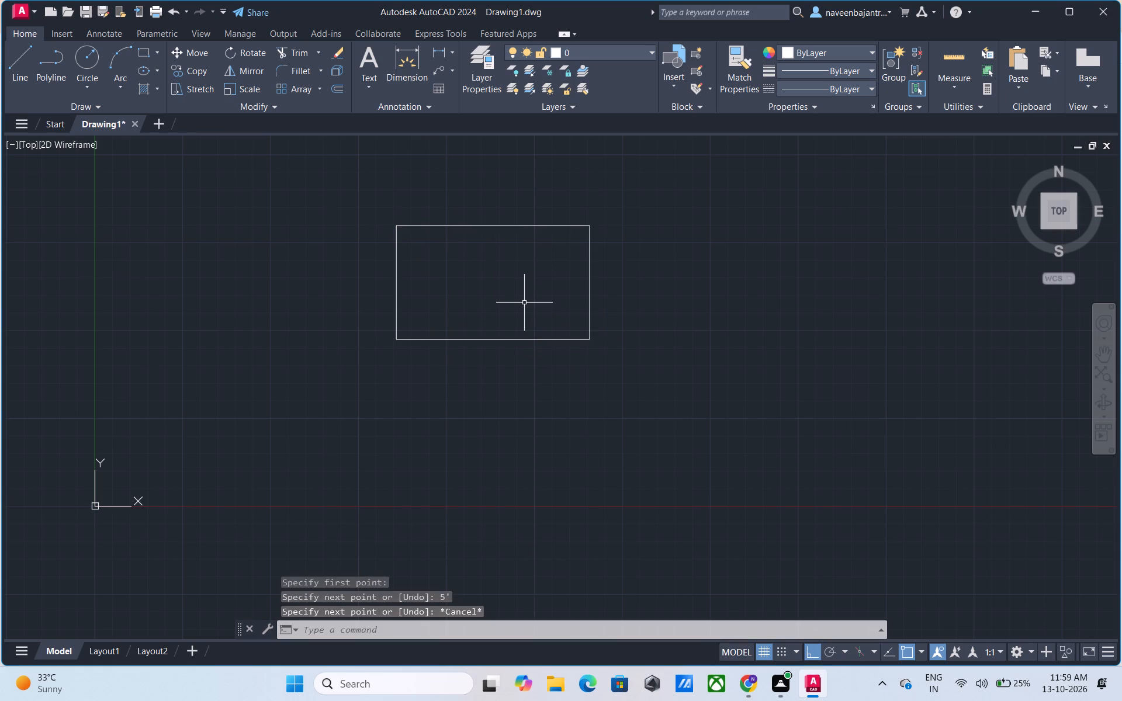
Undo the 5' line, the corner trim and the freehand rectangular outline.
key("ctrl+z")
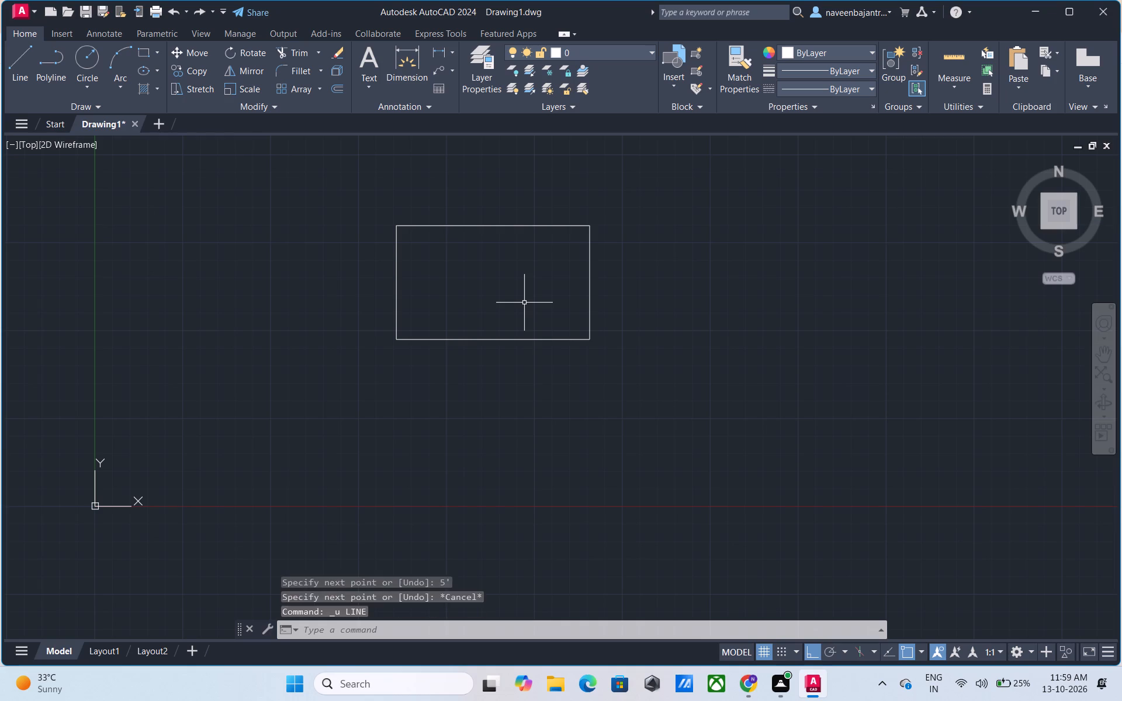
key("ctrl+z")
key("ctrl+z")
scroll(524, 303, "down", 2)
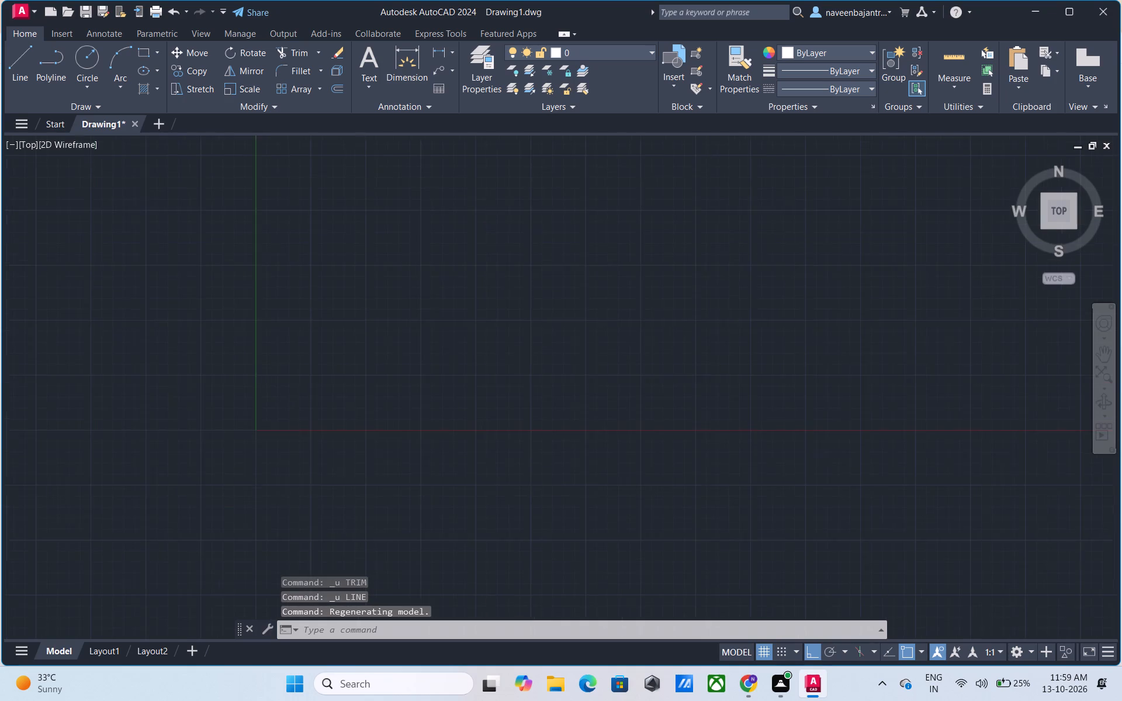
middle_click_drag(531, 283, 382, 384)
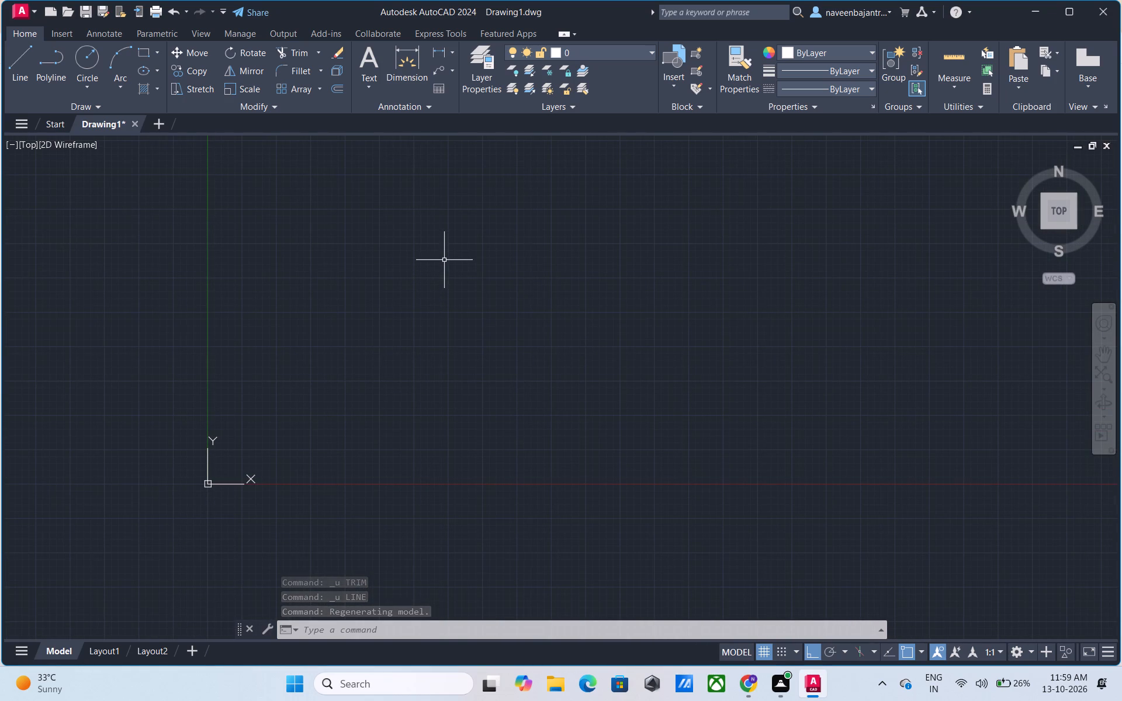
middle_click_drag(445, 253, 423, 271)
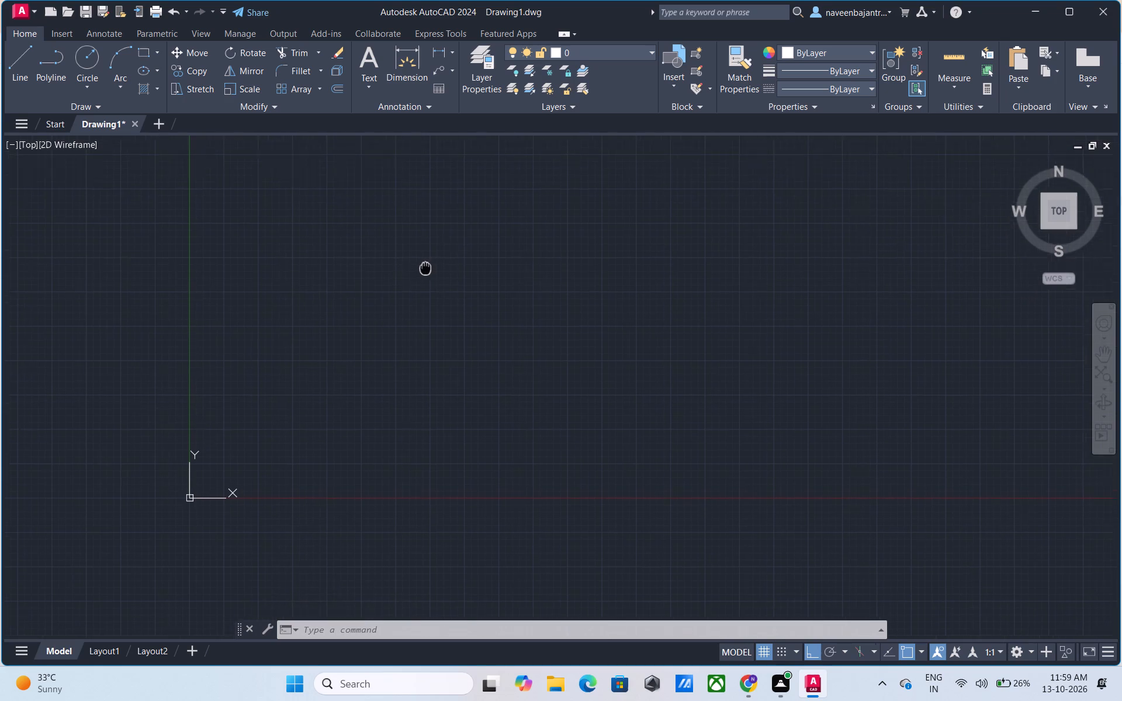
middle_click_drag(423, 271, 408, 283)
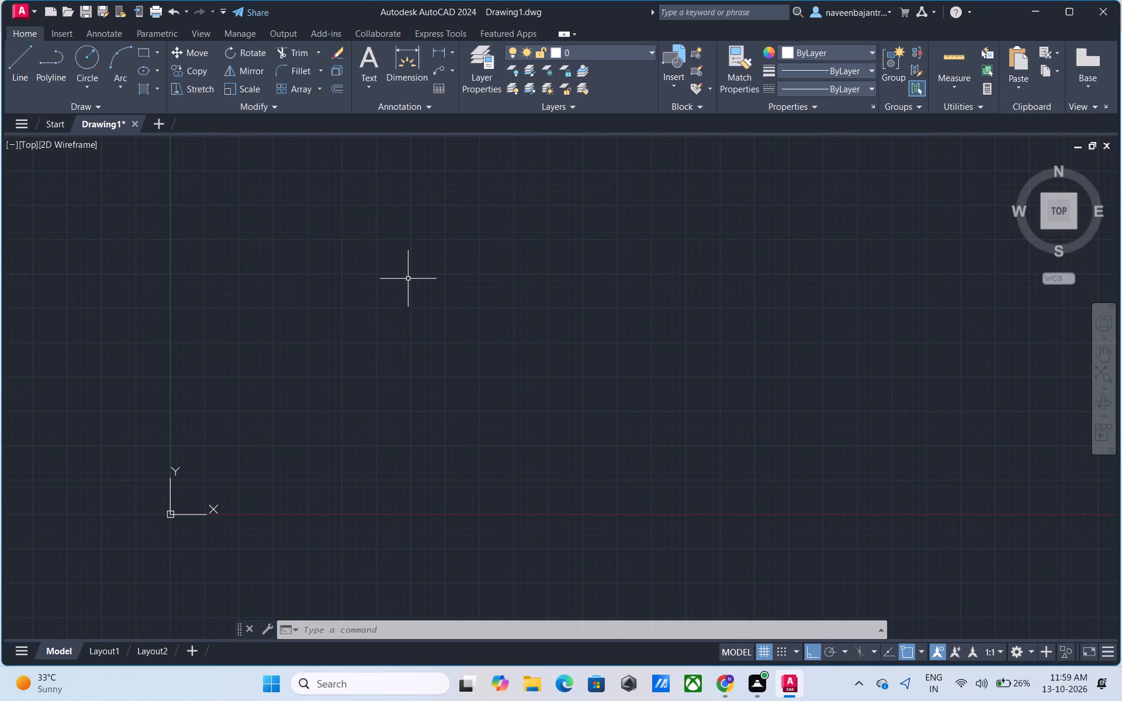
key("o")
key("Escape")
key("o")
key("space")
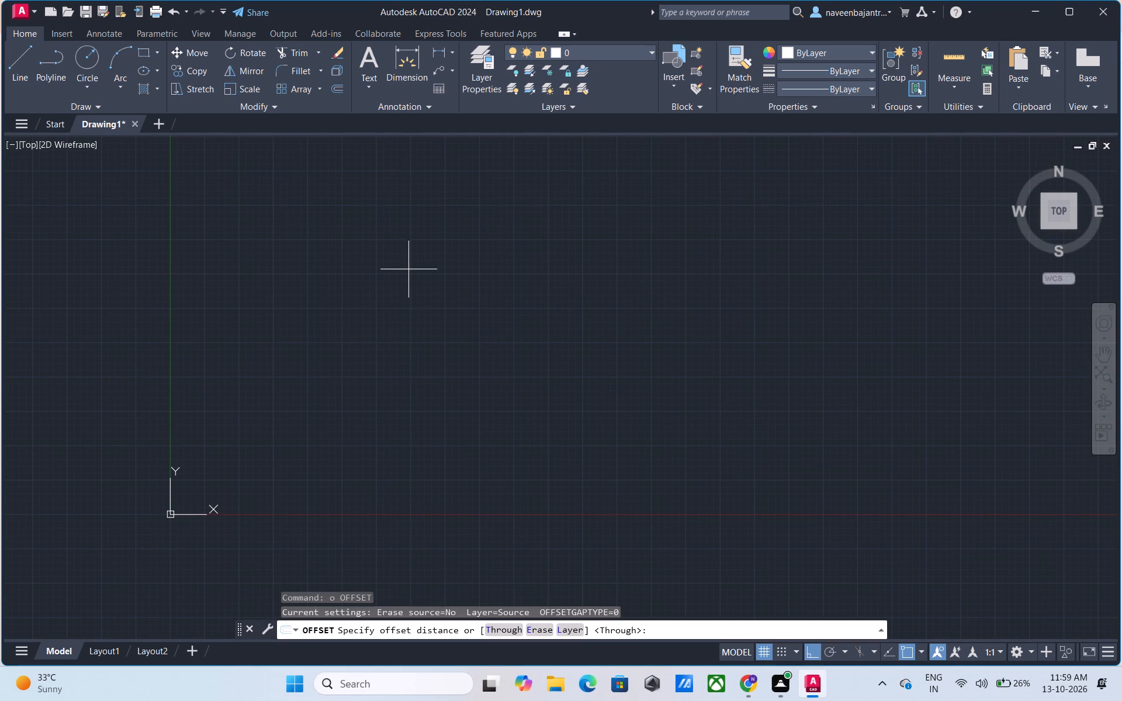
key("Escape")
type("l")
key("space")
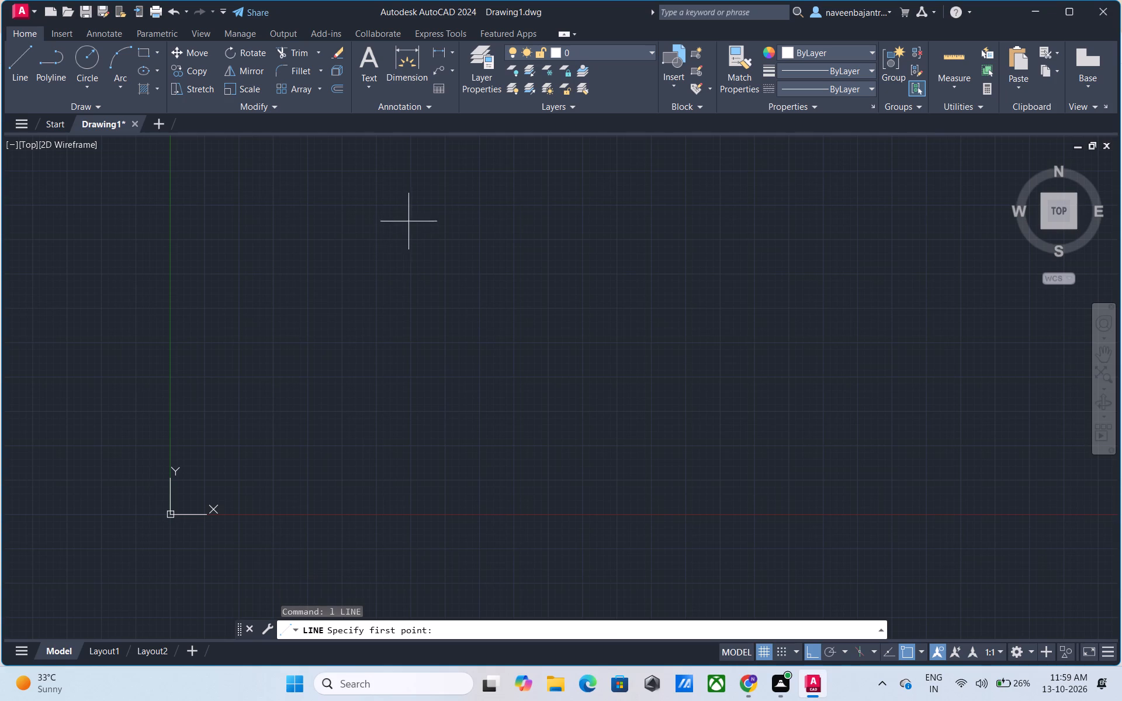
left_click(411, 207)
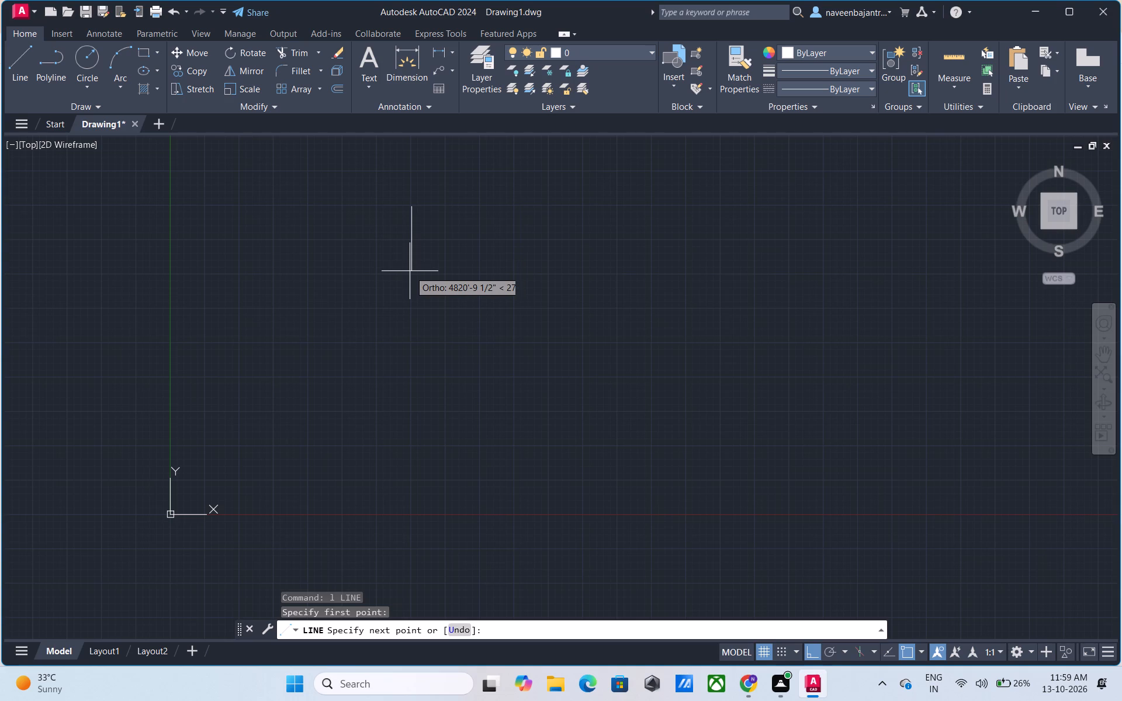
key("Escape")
Draw a vertical line 13' long downward from a new start point above and to the right of the origin.
type("l")
key("space")
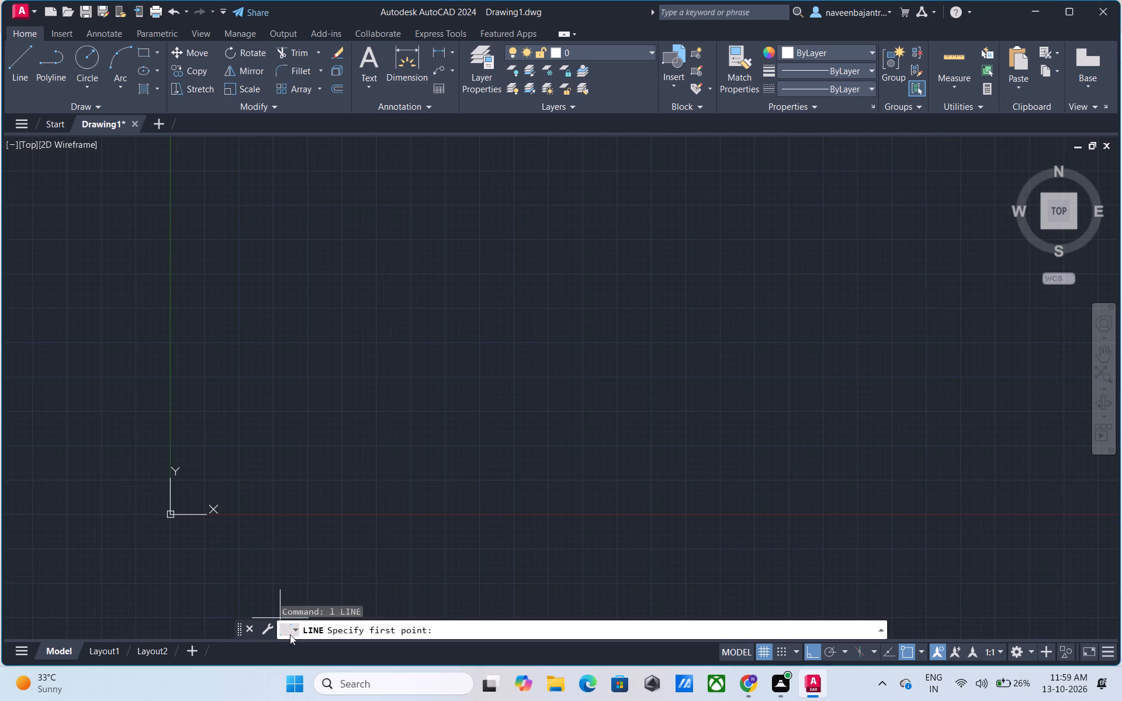
left_click(295, 627)
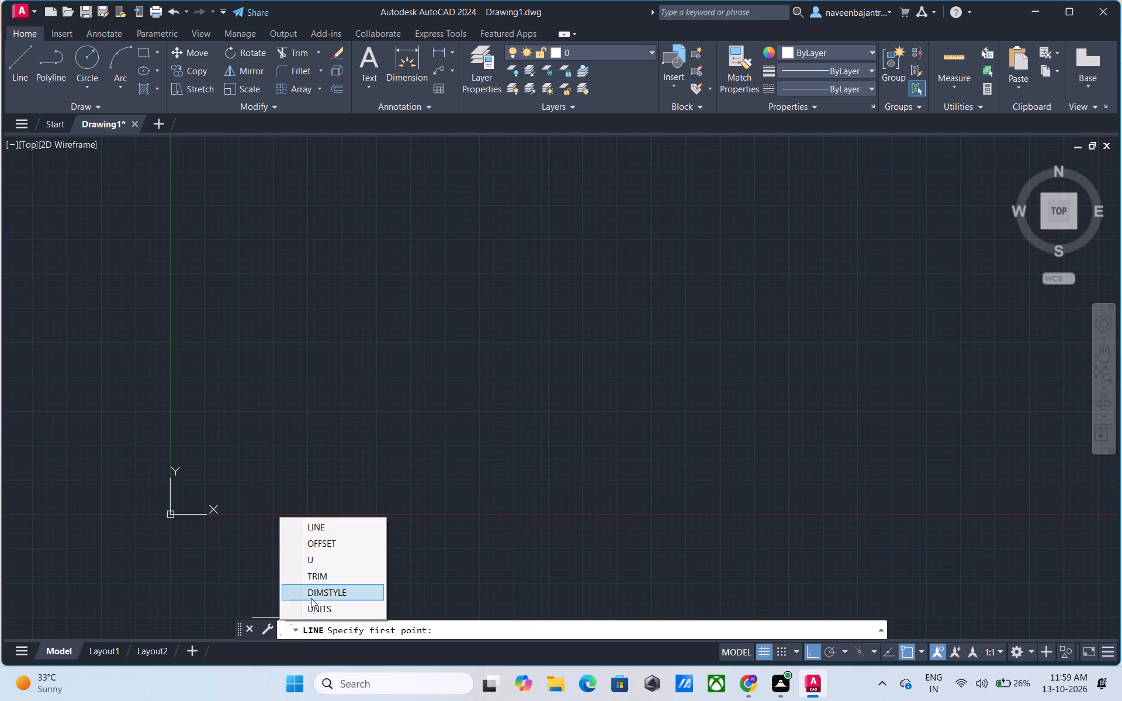
left_click(333, 532)
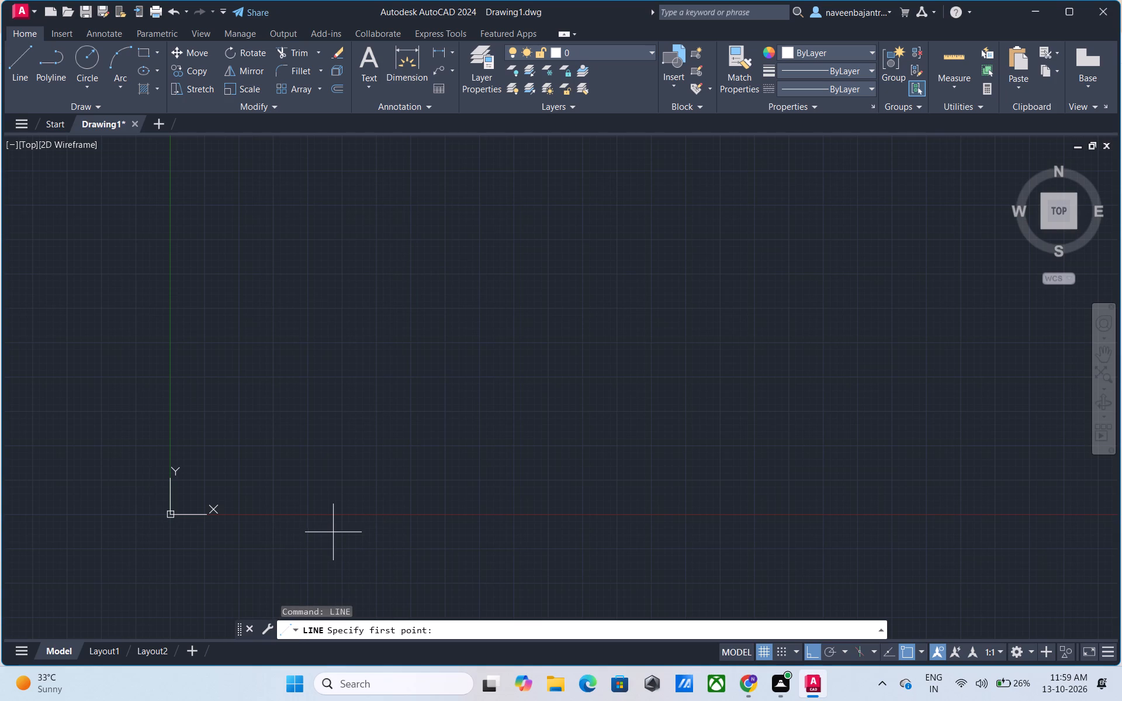
left_click(423, 179)
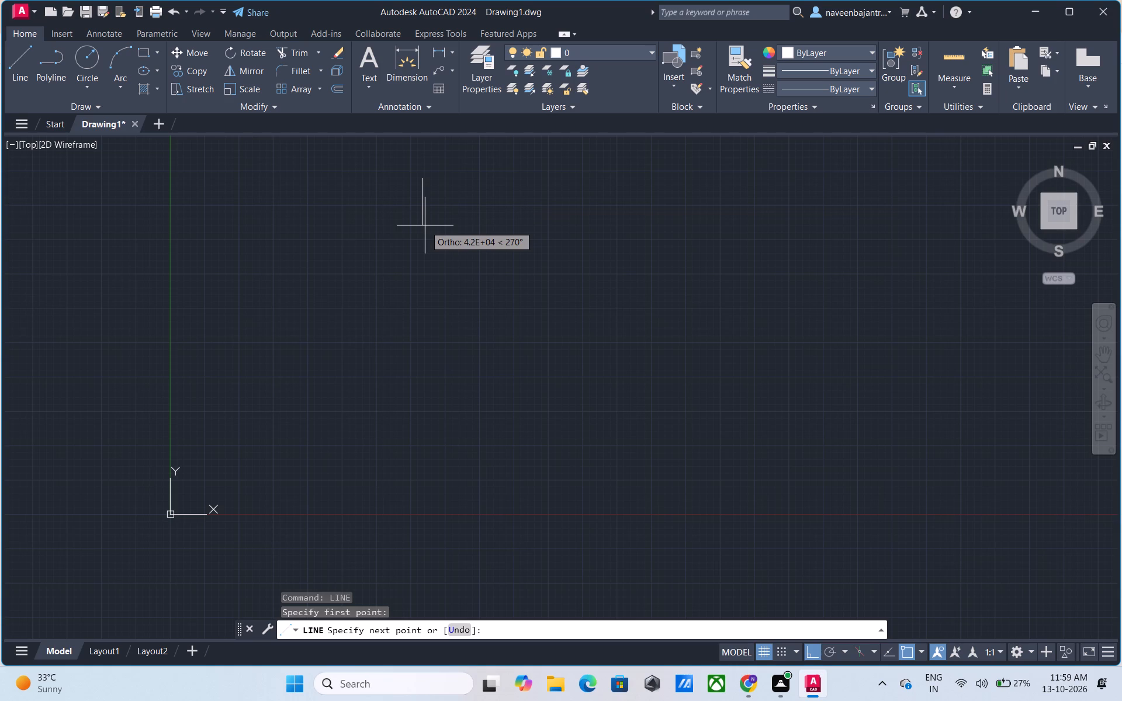
key("1")
key("3")
key("apostrophe")
key("Return")
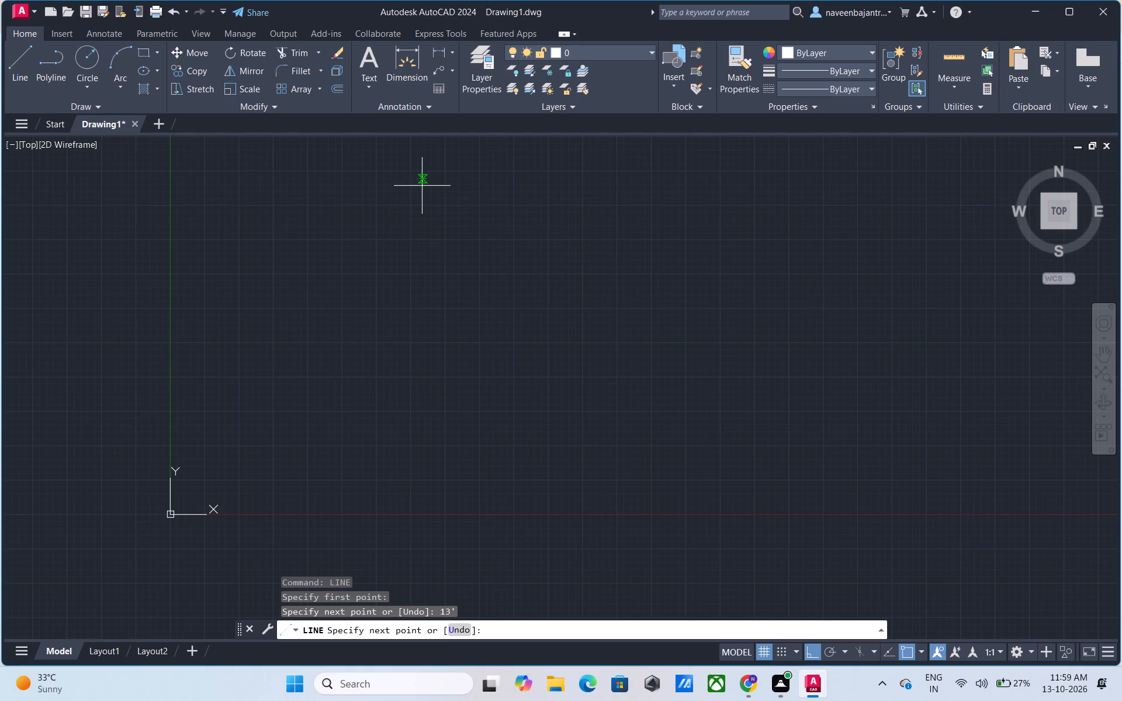
Examine the new 13' vertical line up close, ending the Line command without adding another segment.
scroll(422, 186, "up", 3)
middle_click_drag(414, 178, 418, 270)
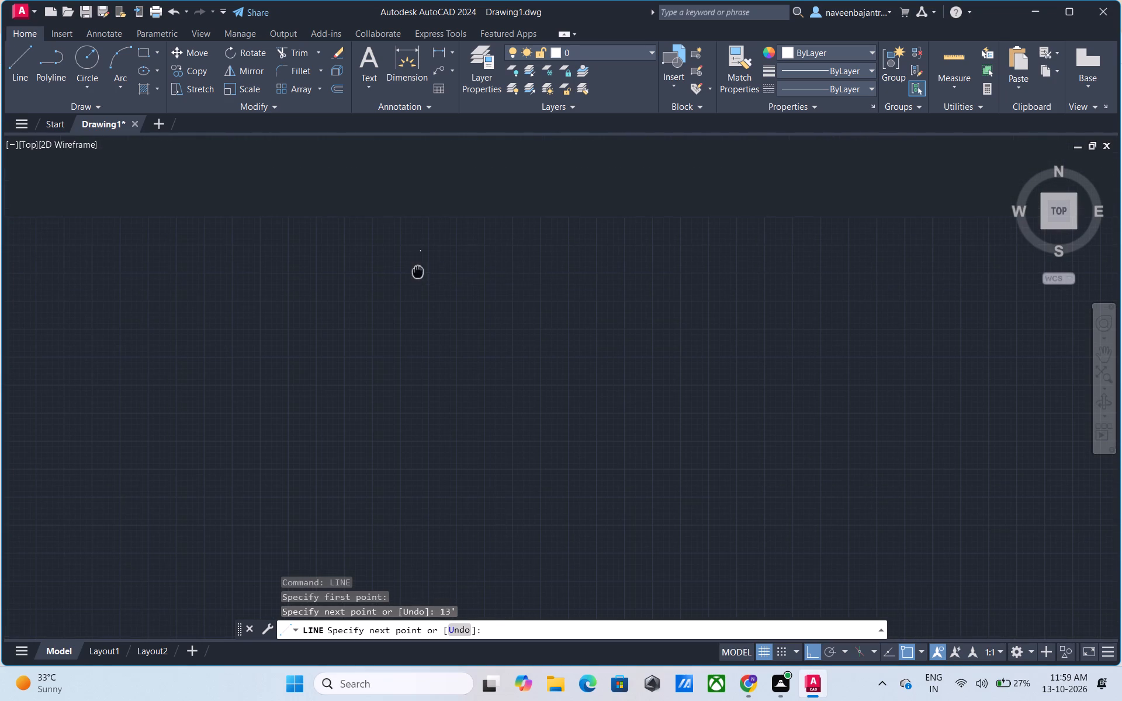
scroll(427, 258, "up", 5)
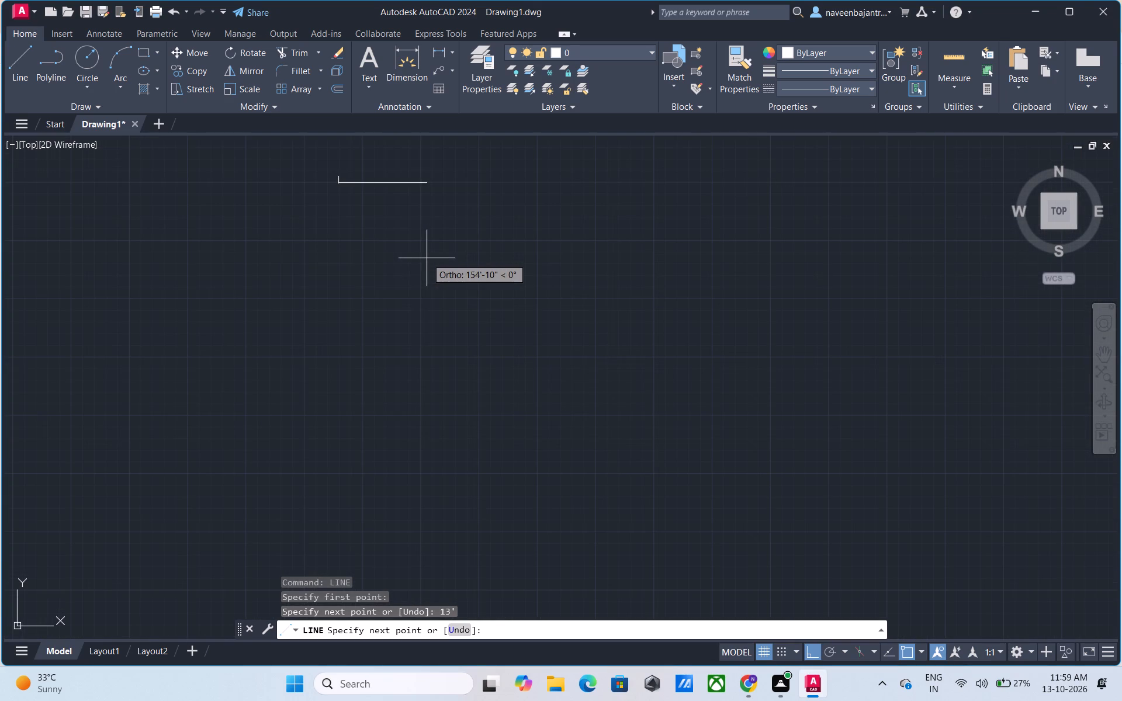
middle_click_drag(427, 258, 515, 410)
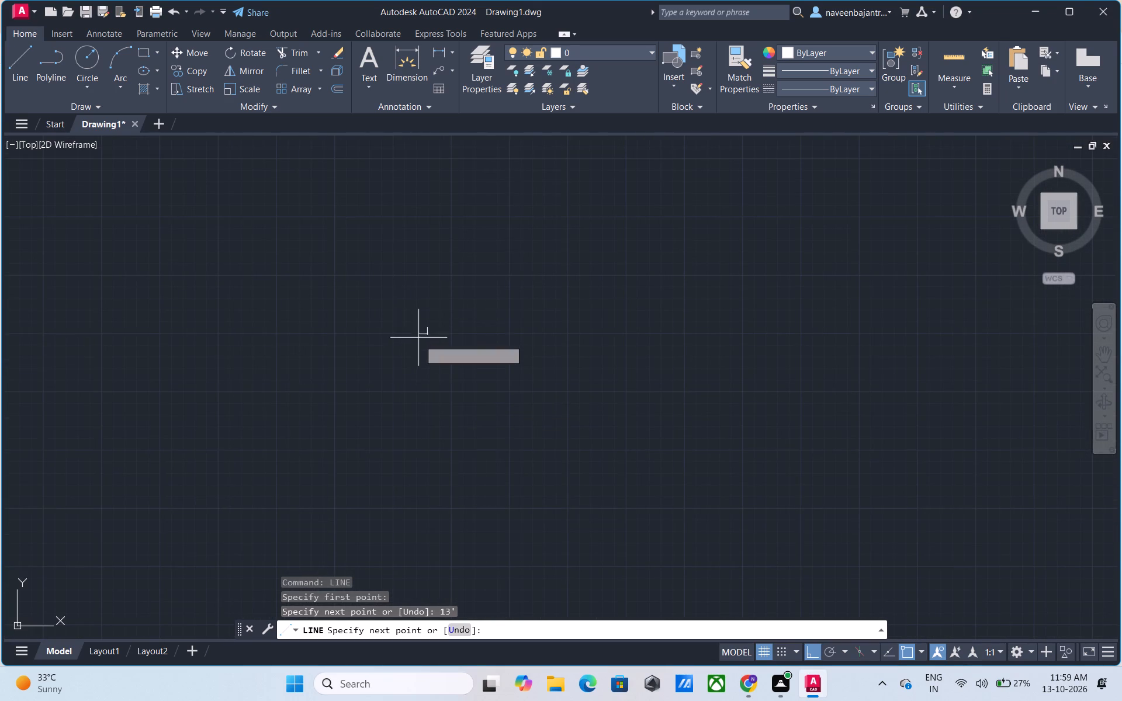
scroll(419, 341, "up", 5)
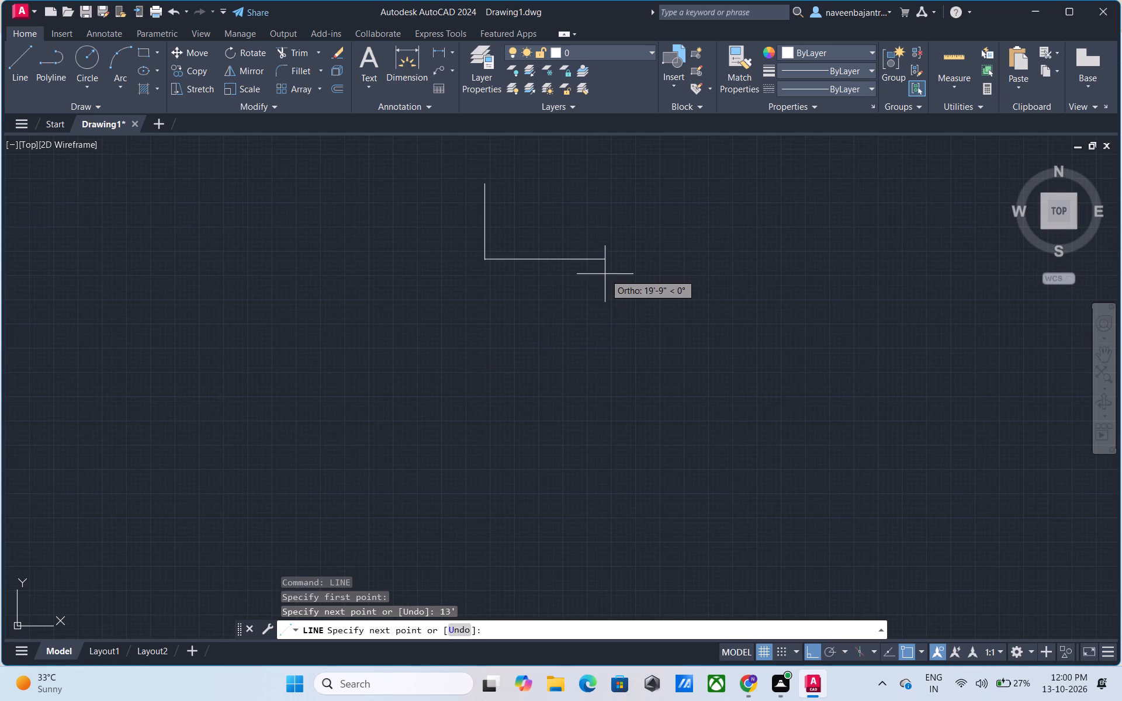
middle_click_drag(615, 263, 522, 365)
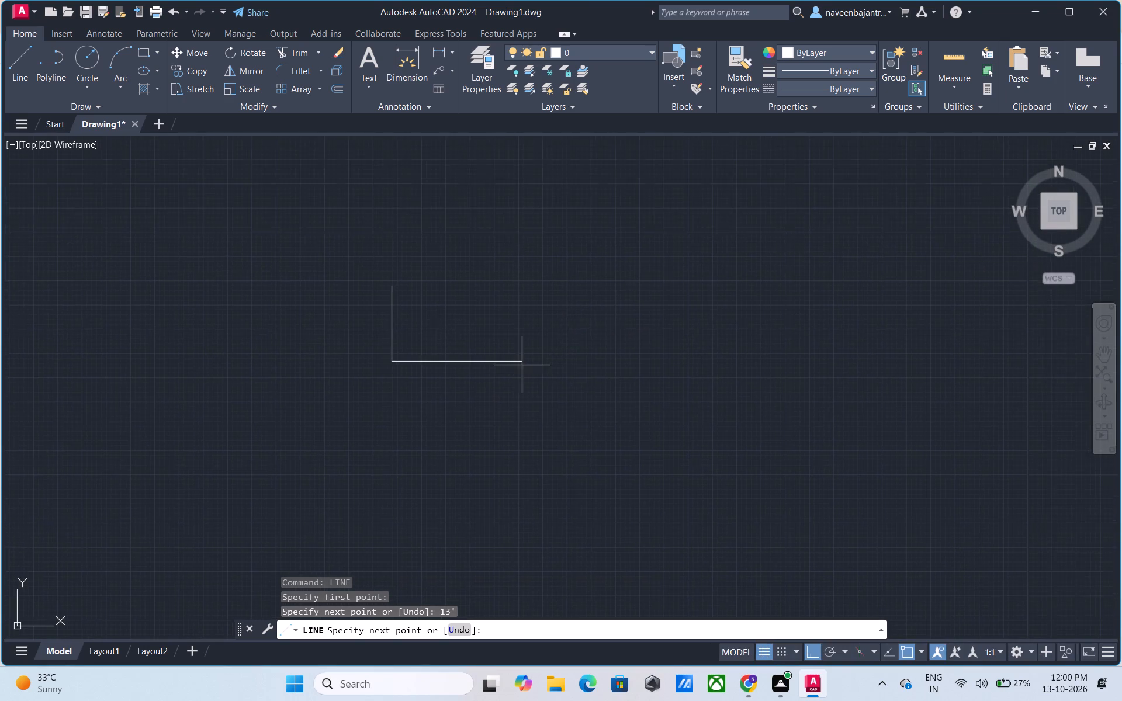
scroll(522, 365, "down", 15)
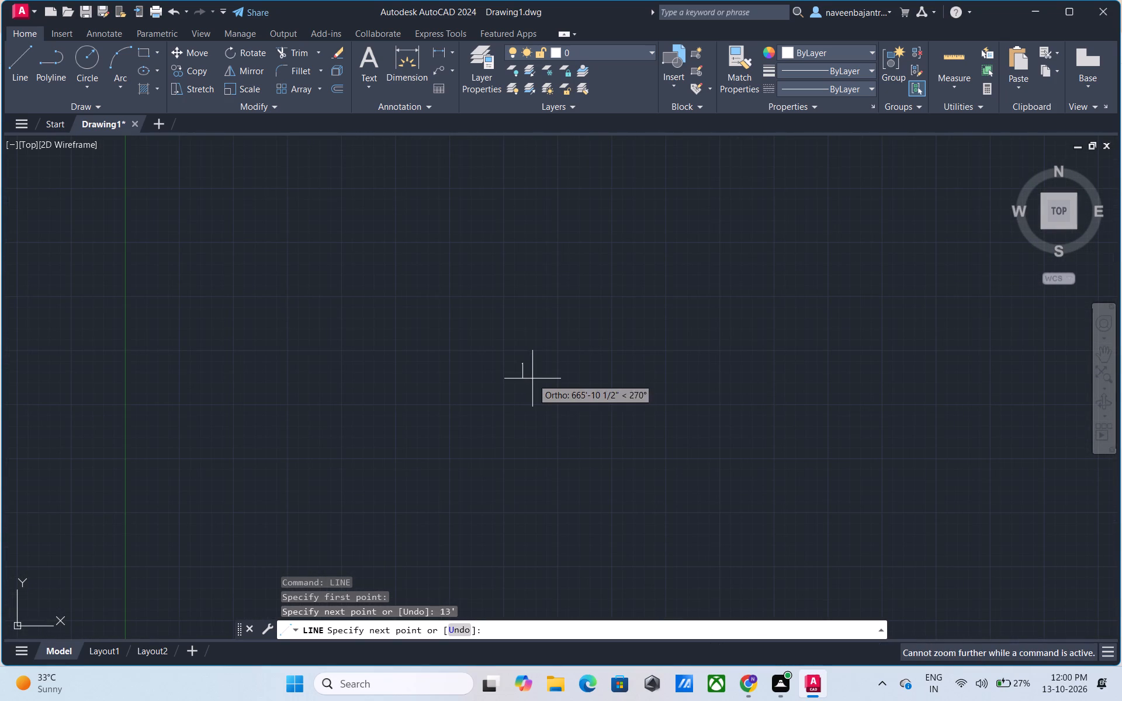
scroll(533, 379, "down", 11)
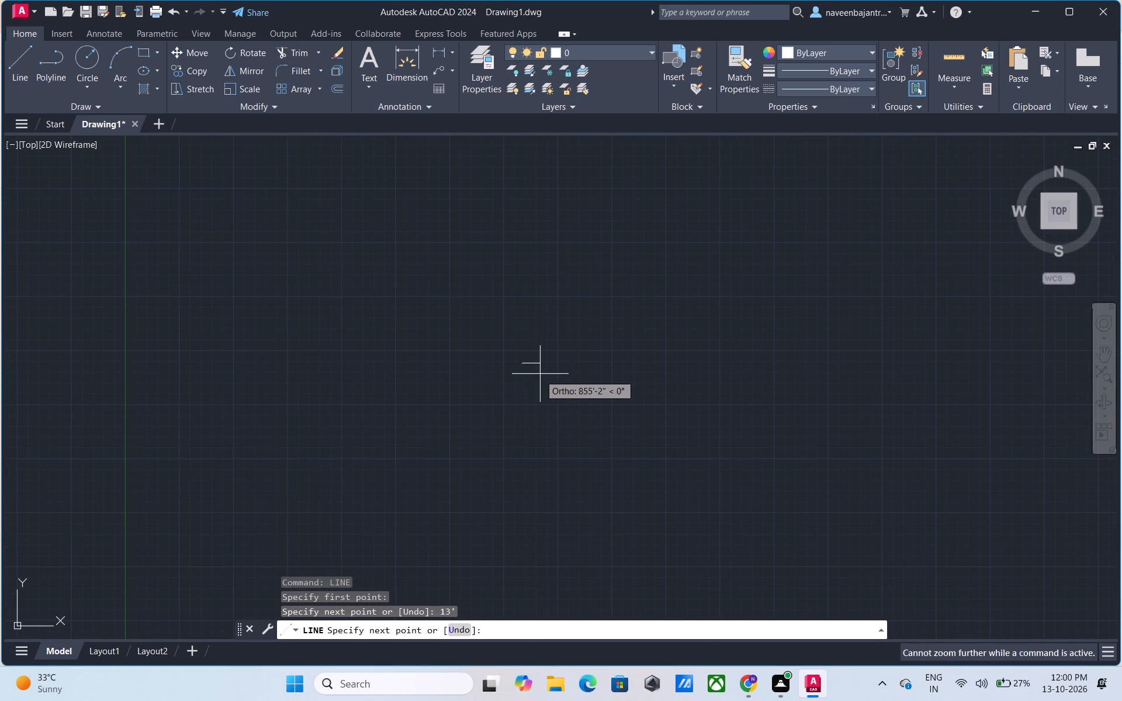
middle_click_drag(539, 374, 508, 305)
scroll(508, 305, "down", 7)
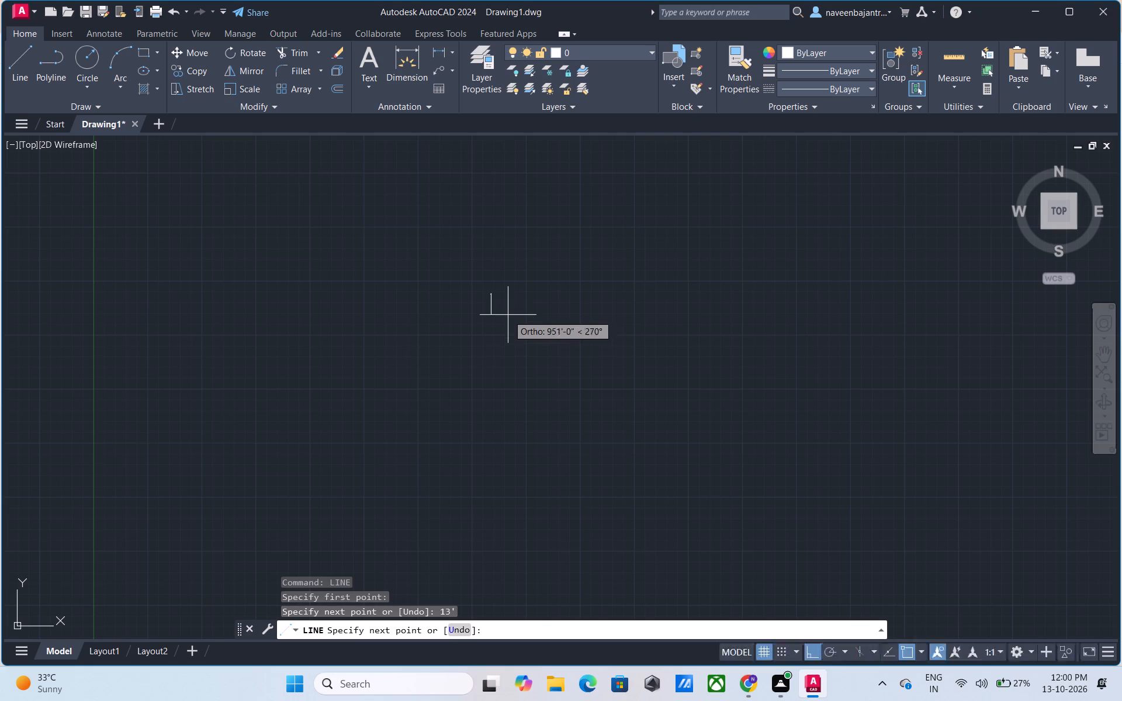
key("Escape")
scroll(491, 330, "down", 2)
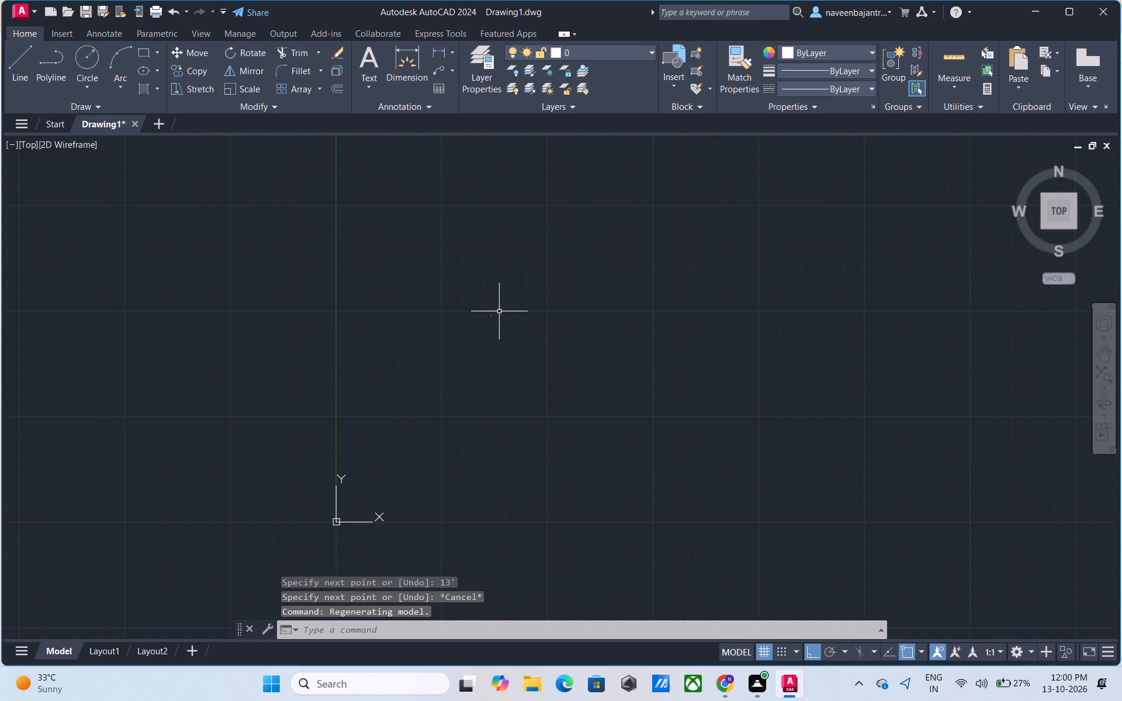
scroll(499, 311, "up", 4)
scroll(431, 355, "up", 6)
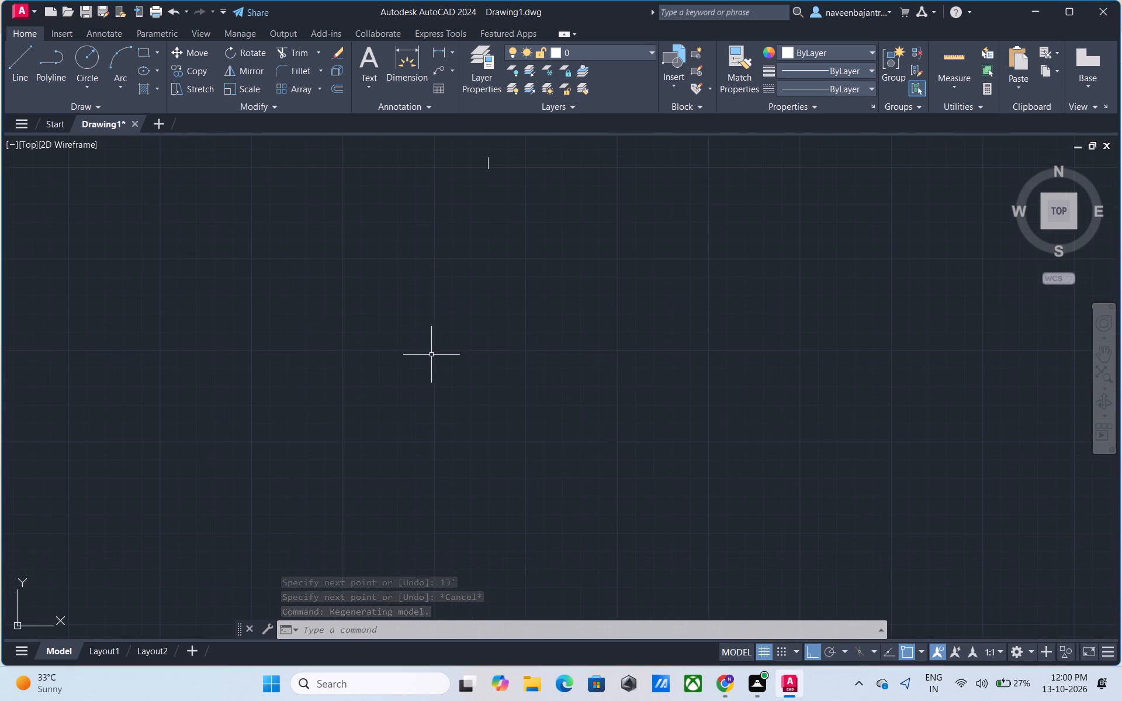
middle_click_drag(495, 268, 450, 391)
scroll(442, 325, "up", 1)
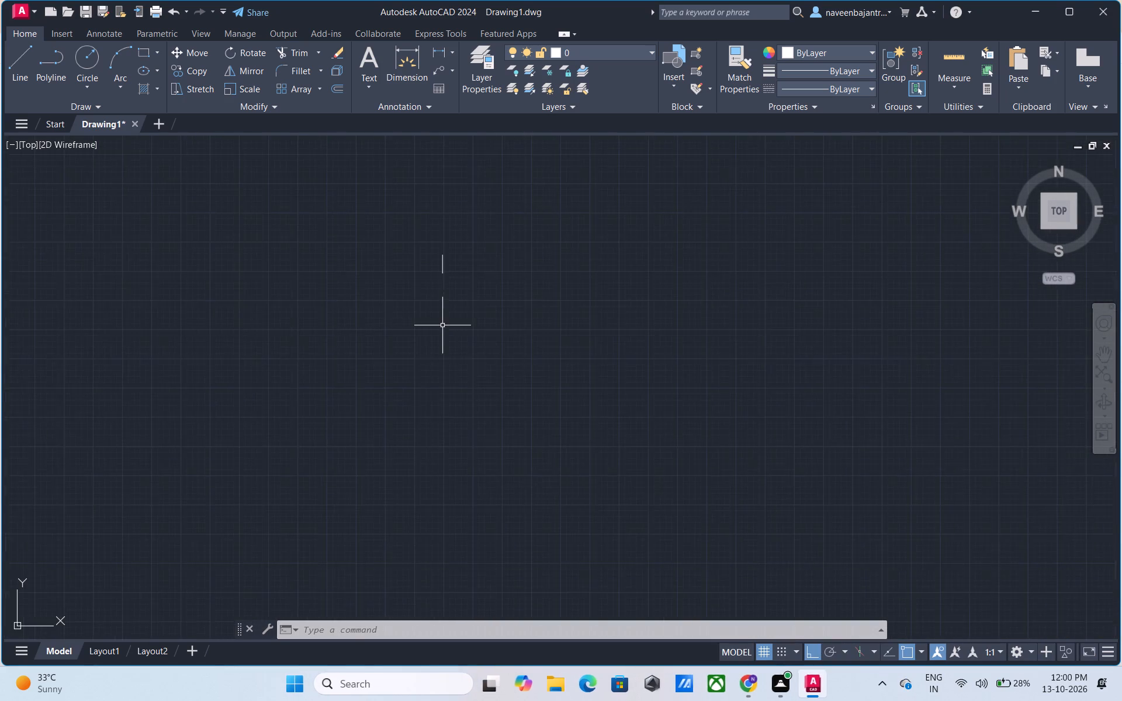
scroll(442, 325, "up", 1)
middle_click_drag(450, 294, 469, 381)
scroll(469, 381, "up", 2)
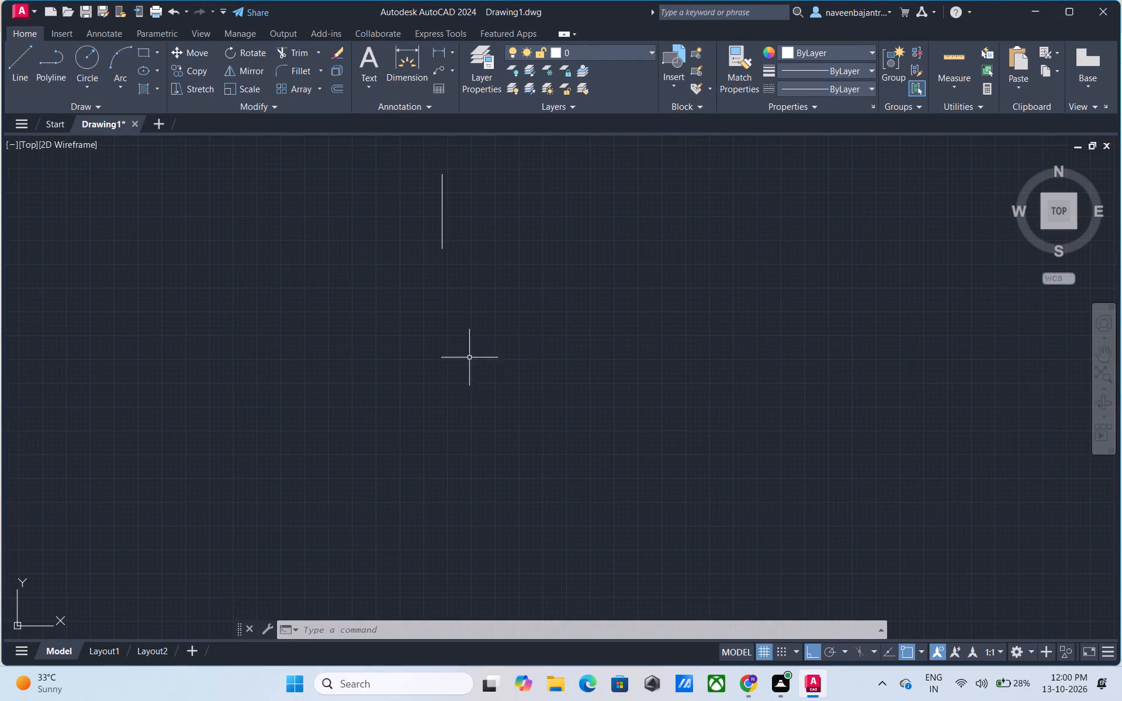
Erase the 13' vertical line from the drawing.
middle_click_drag(466, 317, 467, 391)
scroll(470, 379, "up", 1)
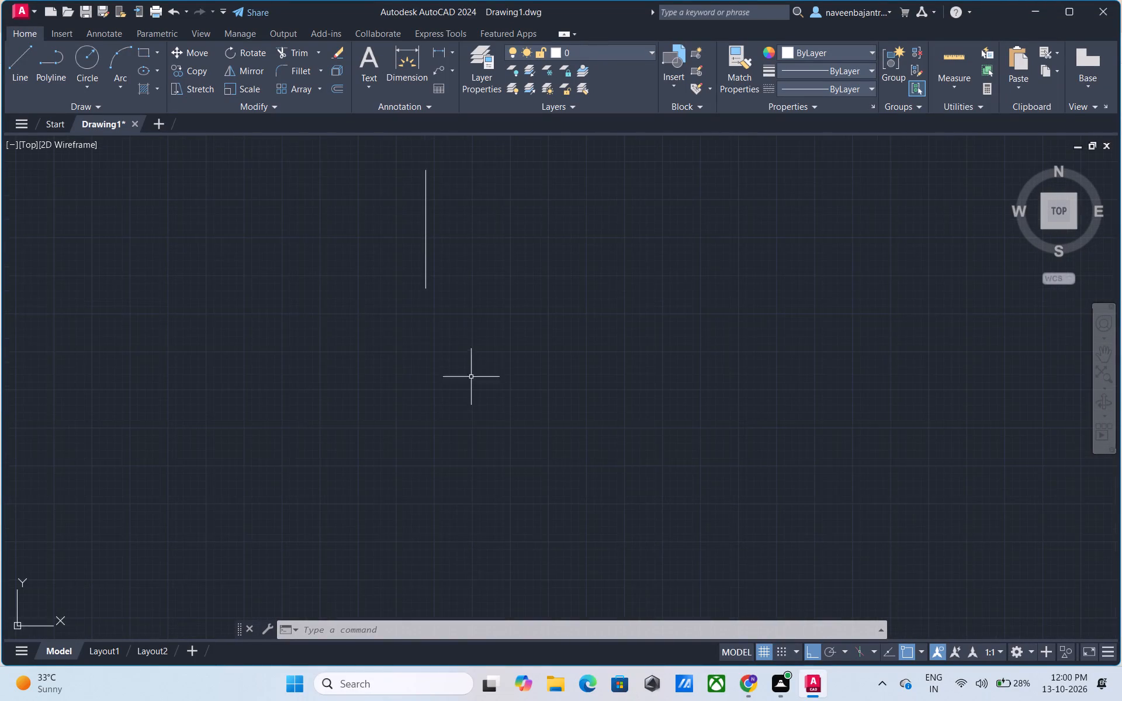
scroll(473, 365, "up", 1)
middle_click_drag(473, 393, 484, 520)
scroll(484, 501, "down", 2)
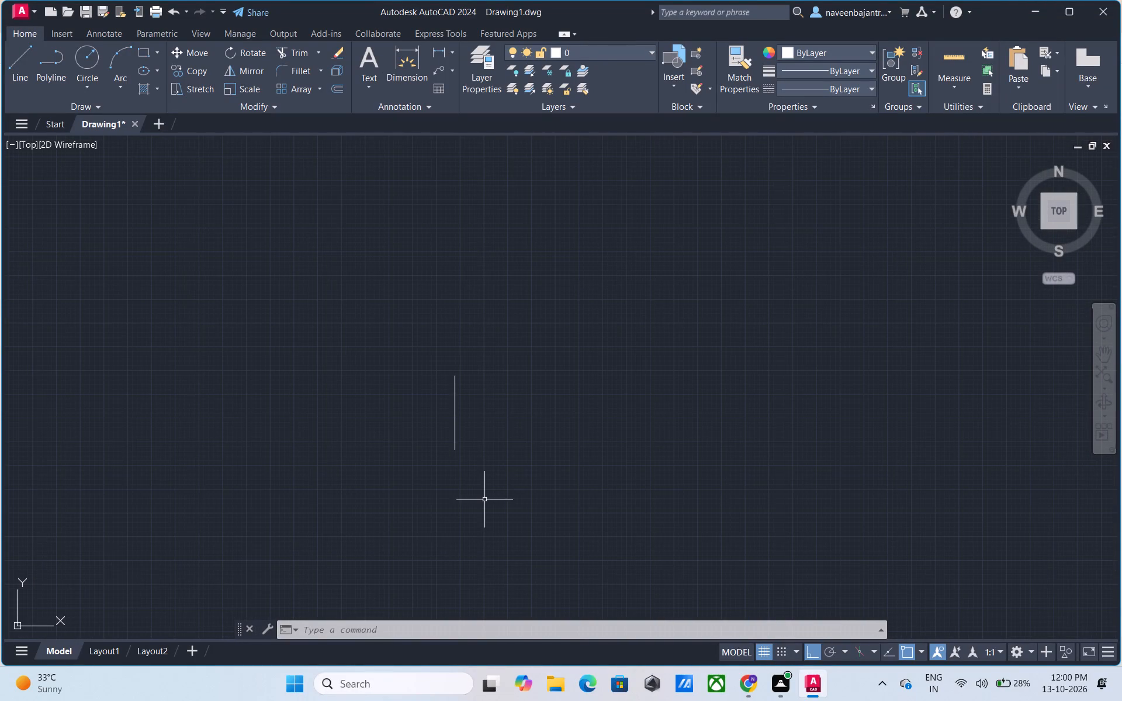
key("Escape")
left_click(455, 413)
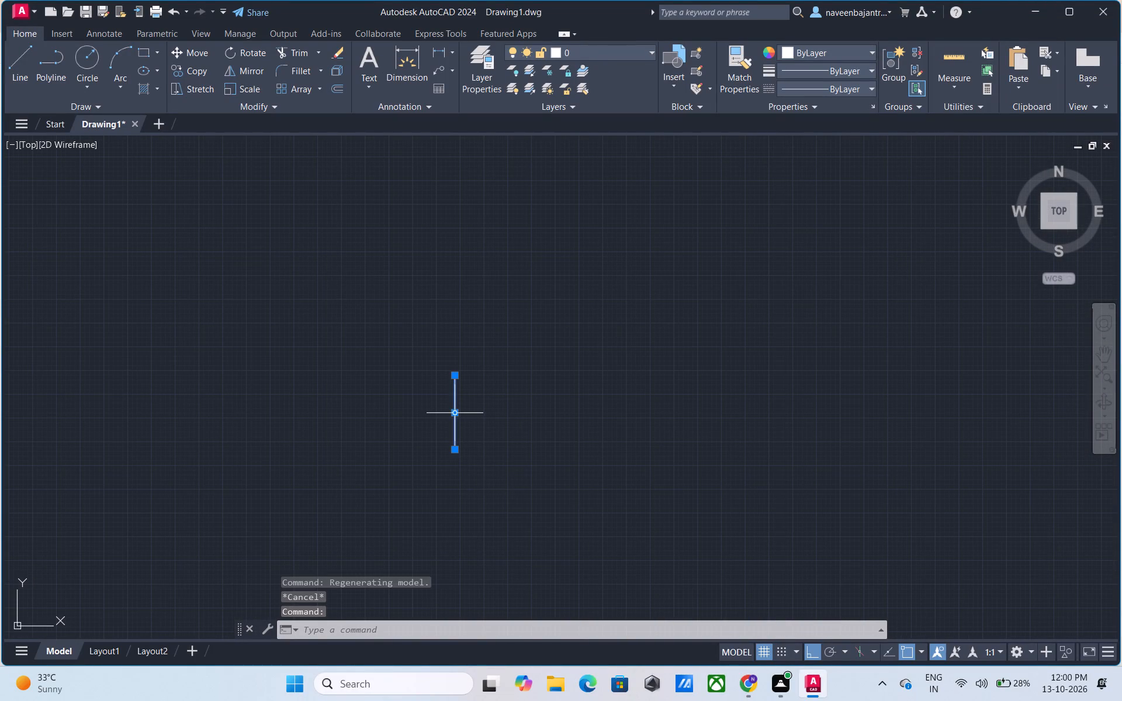
key("Delete")
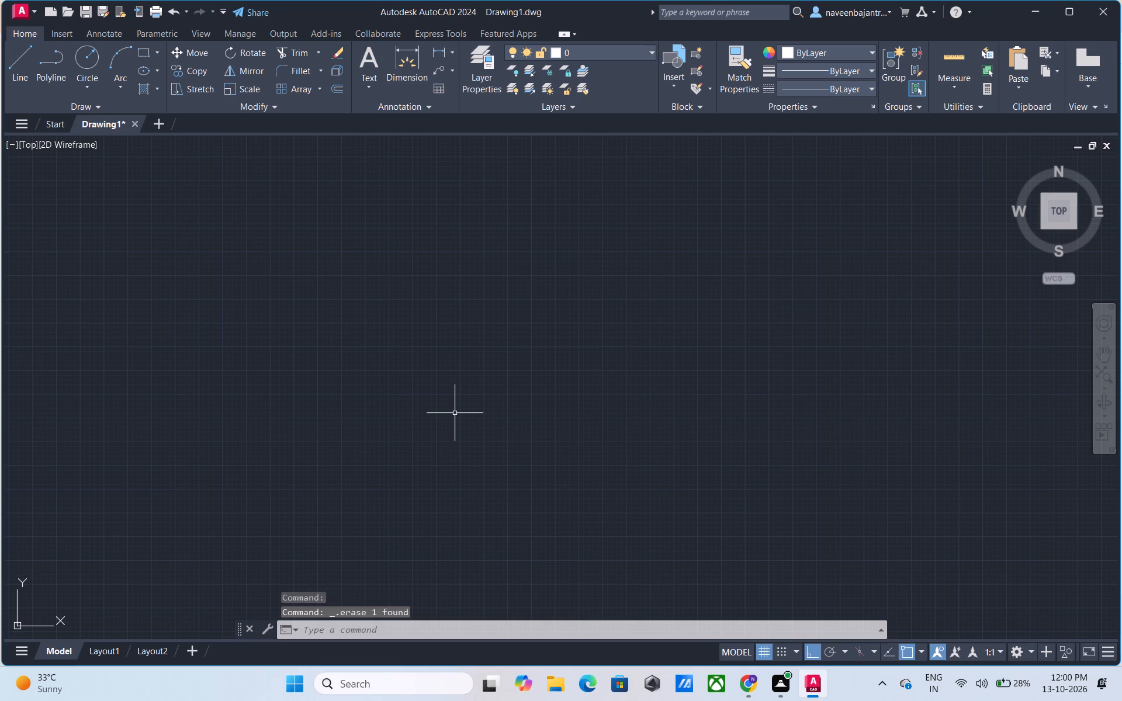
key("Escape")
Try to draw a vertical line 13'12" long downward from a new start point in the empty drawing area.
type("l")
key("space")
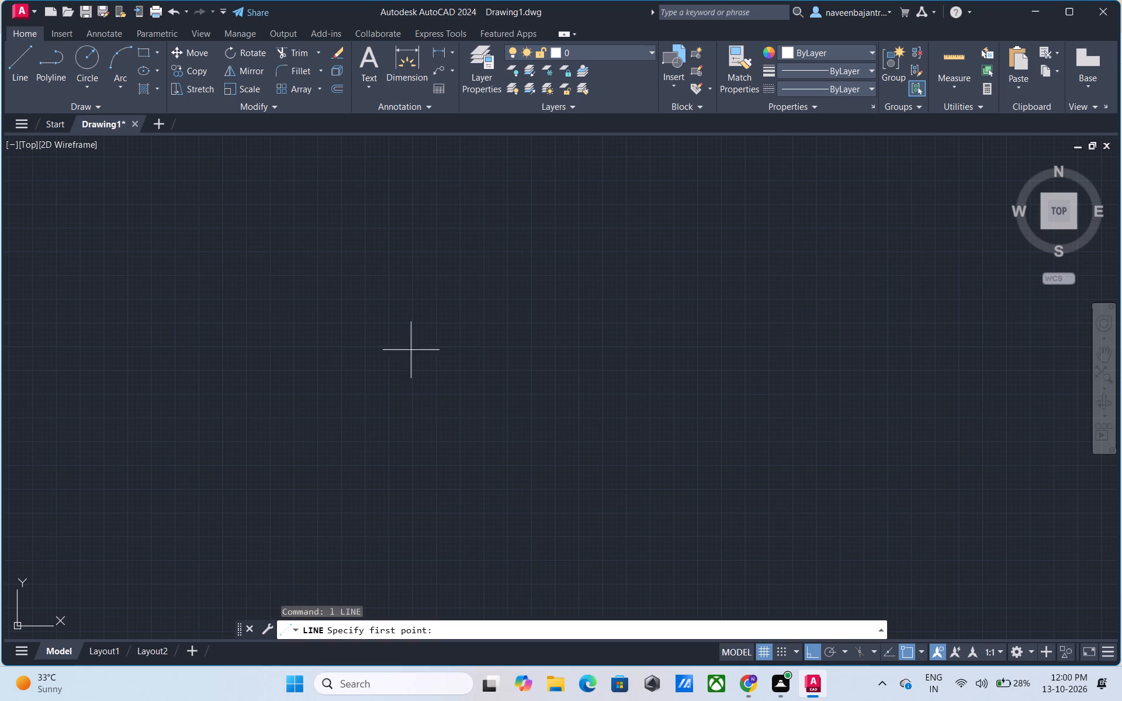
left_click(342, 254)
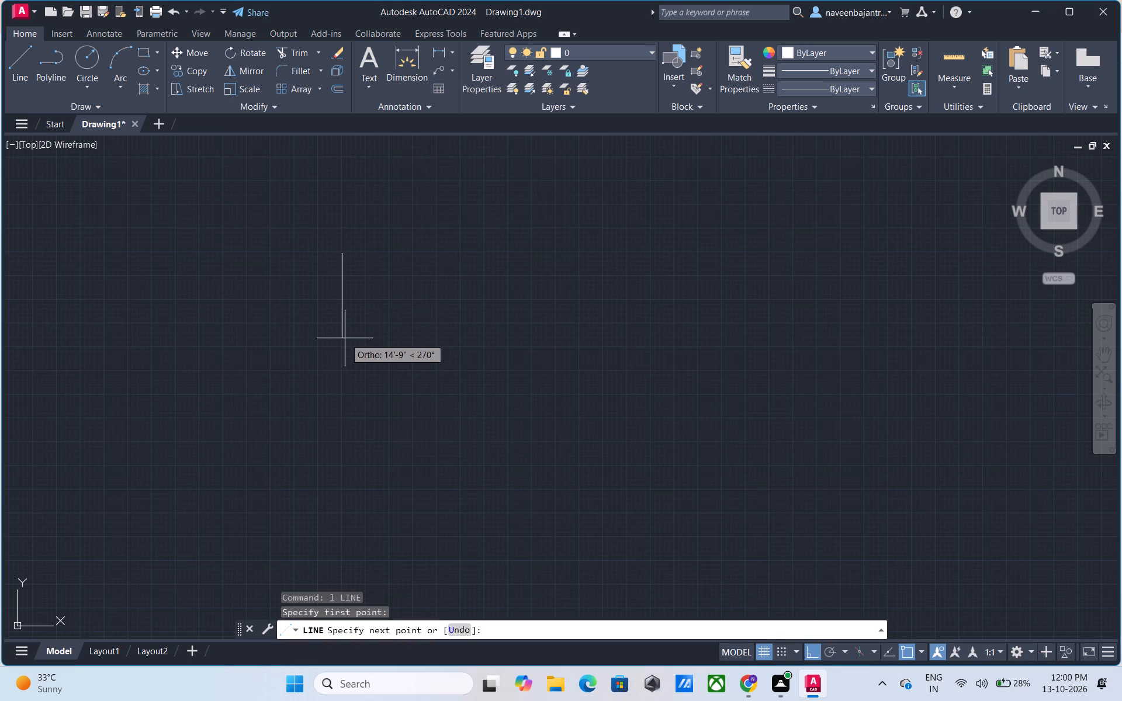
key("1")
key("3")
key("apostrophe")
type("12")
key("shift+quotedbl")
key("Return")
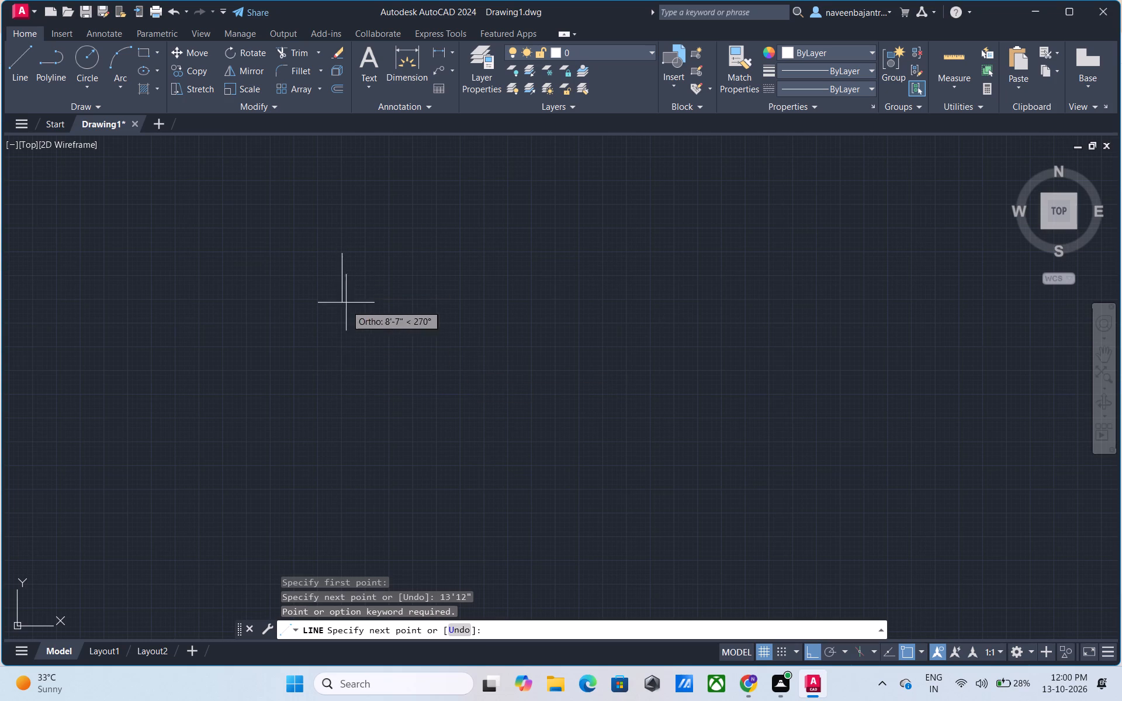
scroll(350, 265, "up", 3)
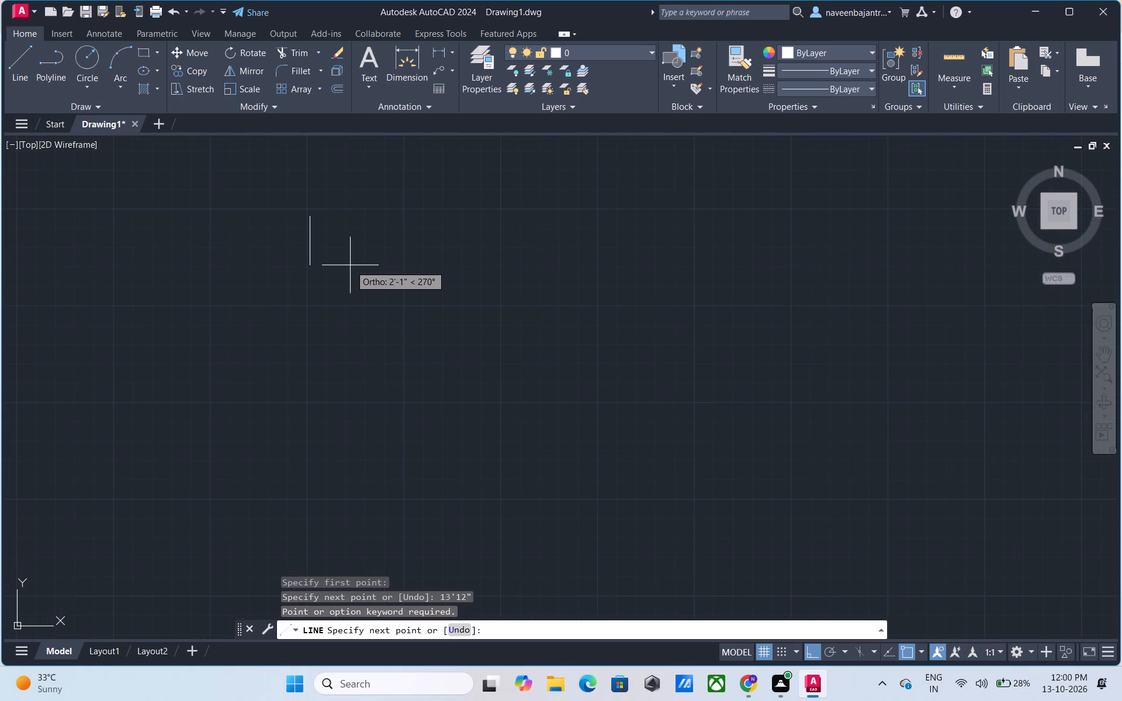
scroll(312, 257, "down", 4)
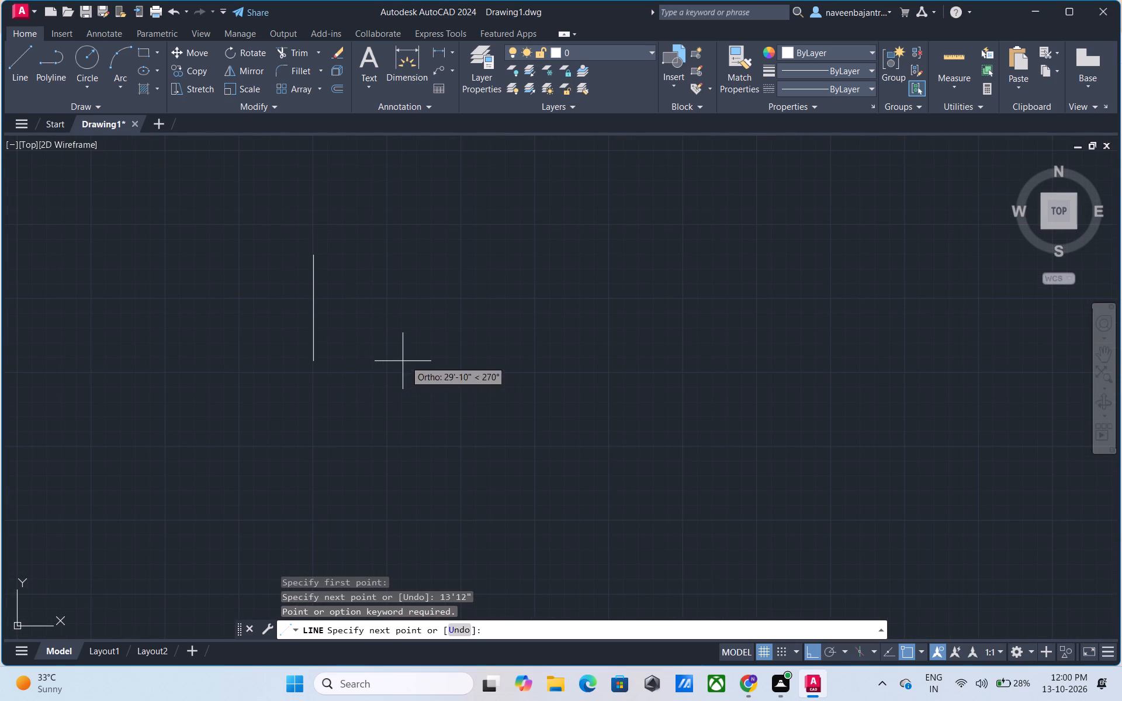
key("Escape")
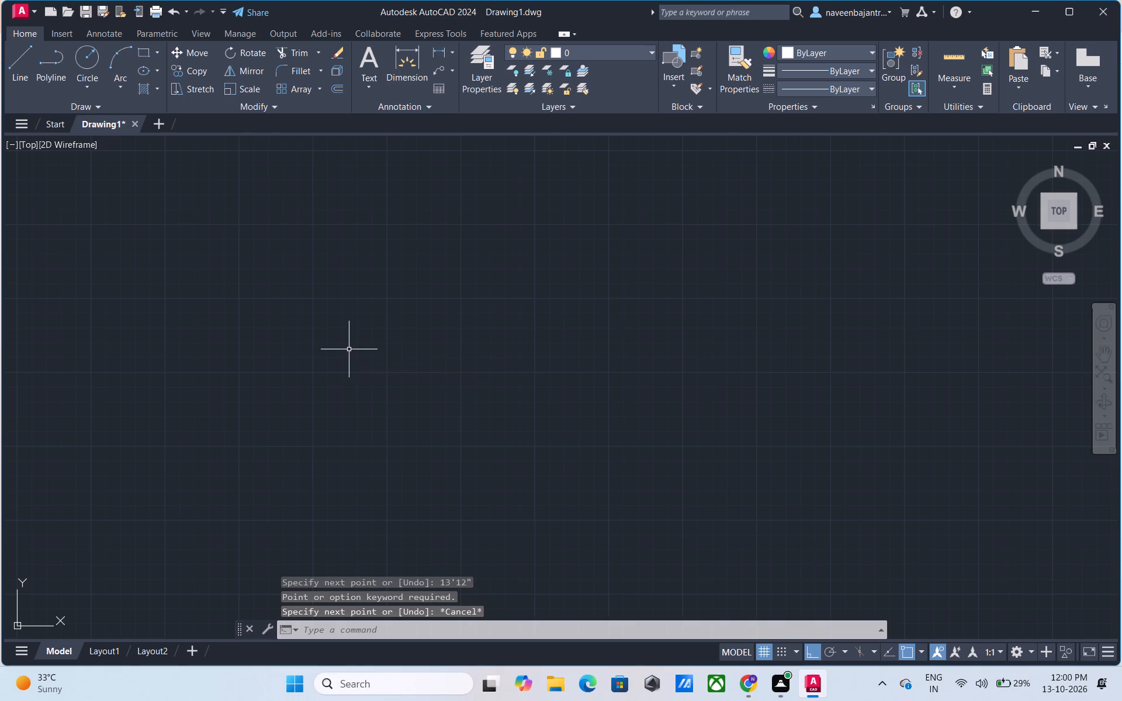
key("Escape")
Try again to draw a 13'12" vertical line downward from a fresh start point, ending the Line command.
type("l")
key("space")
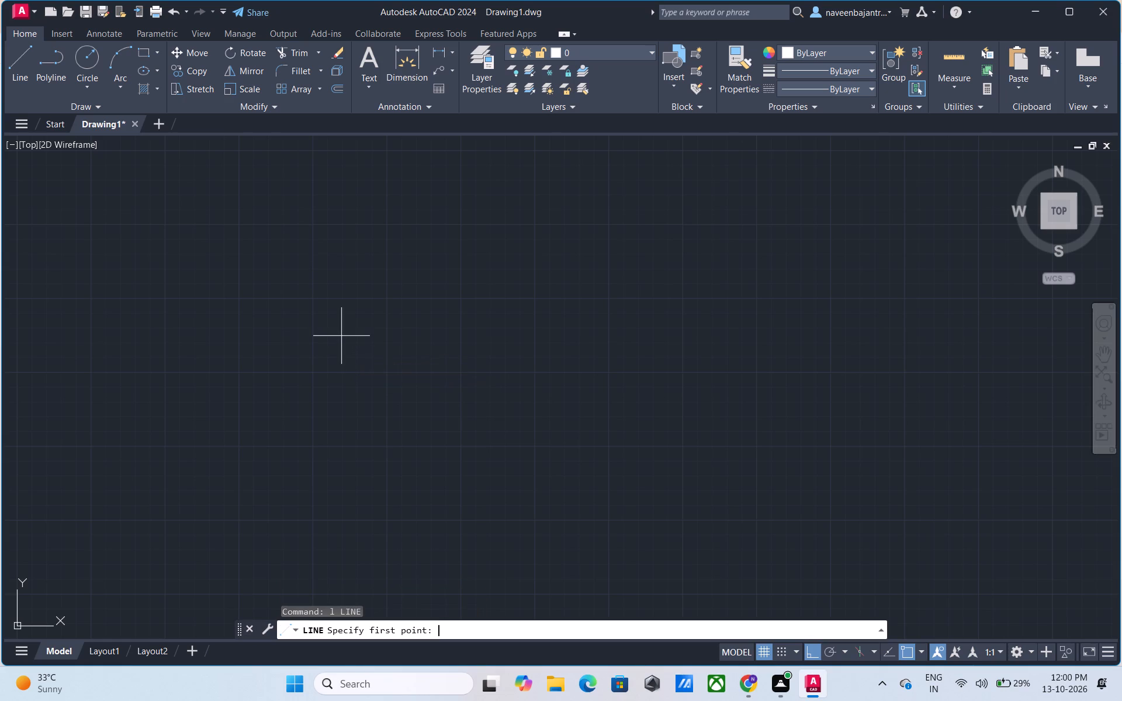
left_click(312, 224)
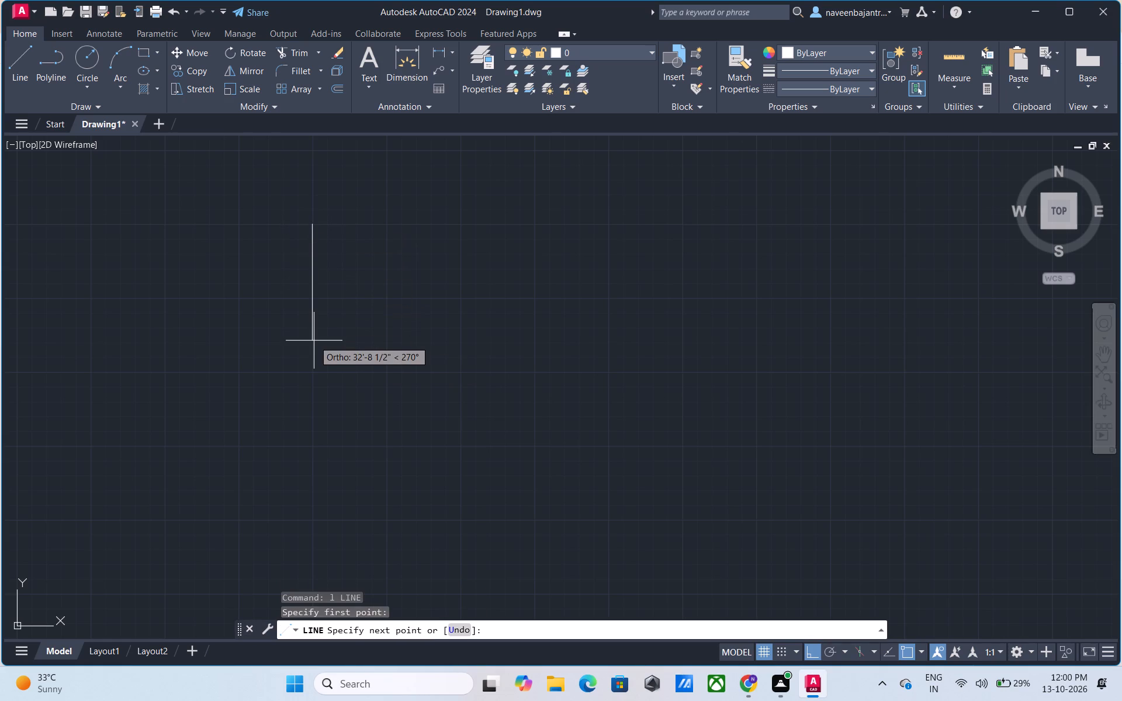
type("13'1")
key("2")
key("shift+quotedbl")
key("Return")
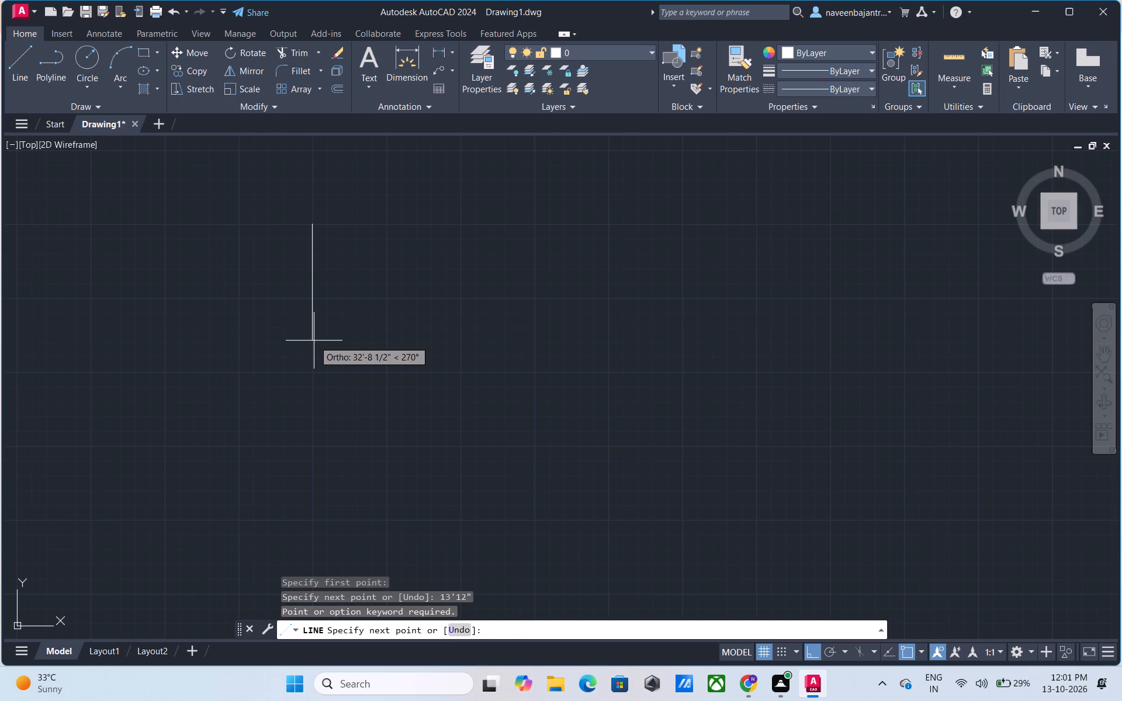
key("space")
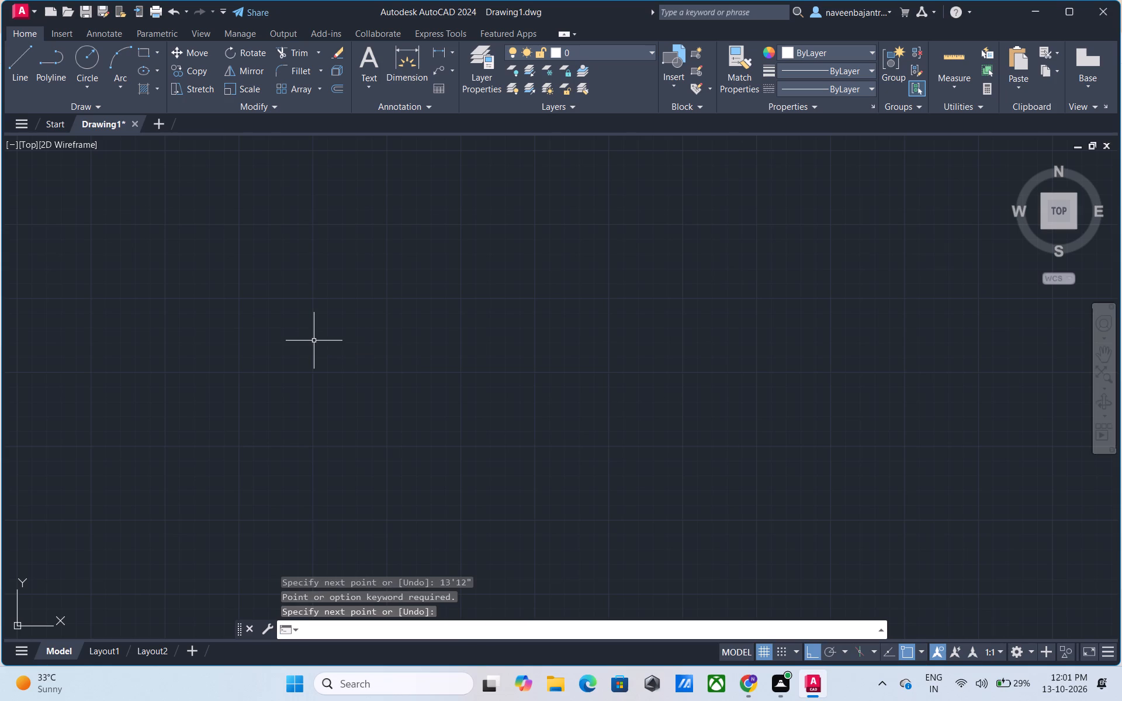
Check the length type, precision and insertion scale in the drawing units settings and accept them unchanged.
scroll(314, 341, "down", 6)
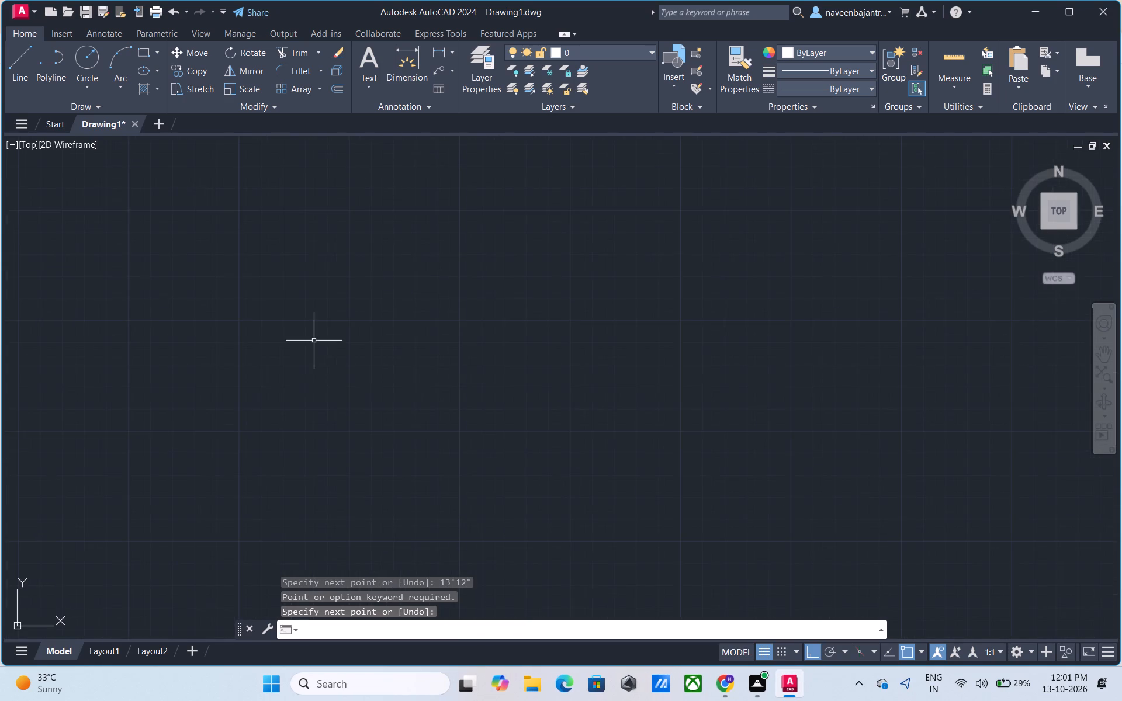
scroll(314, 341, "down", 11)
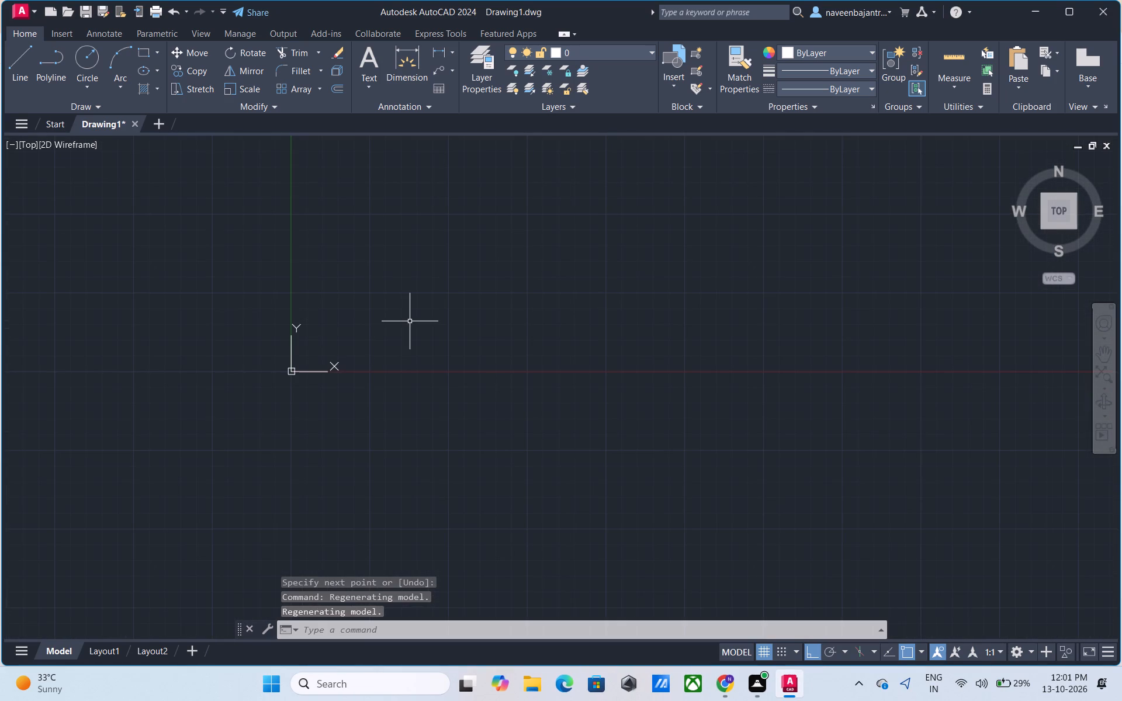
middle_click_drag(414, 320, 342, 443)
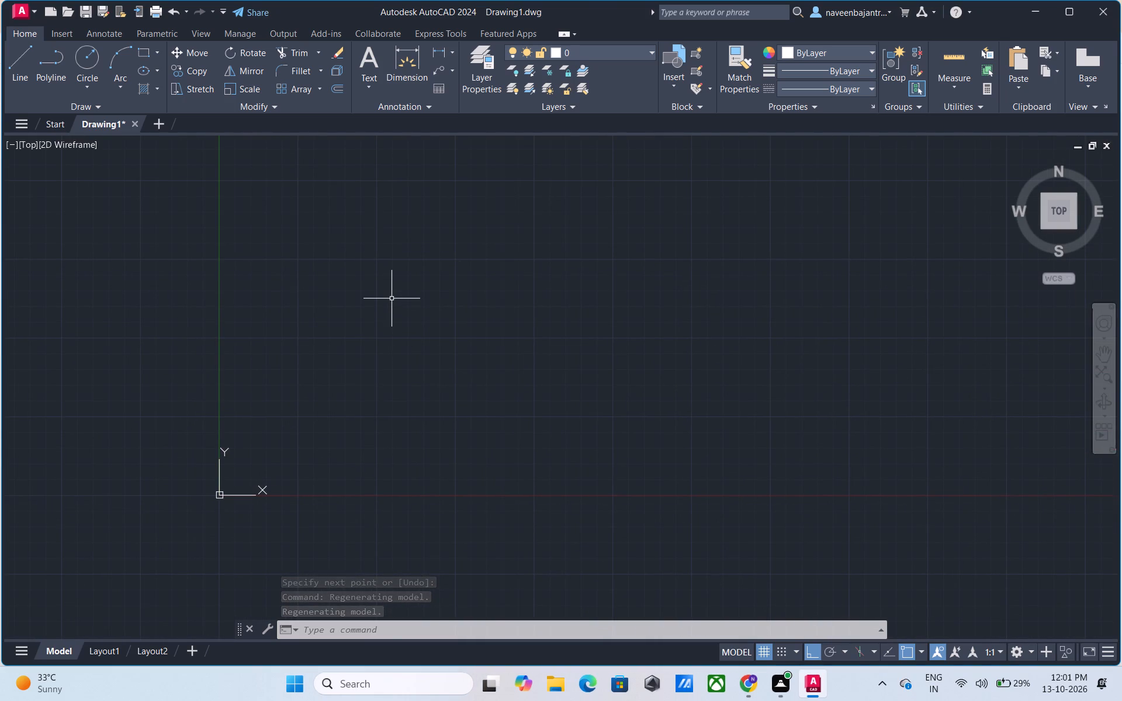
type("un")
key("space")
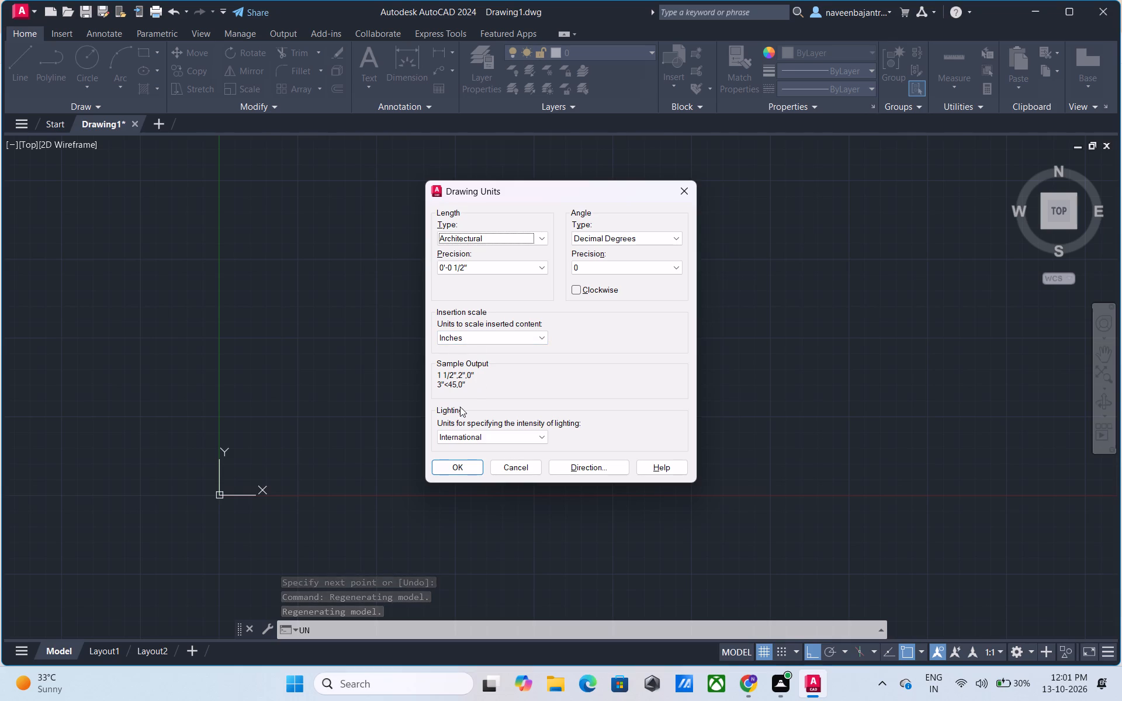
left_click(458, 467)
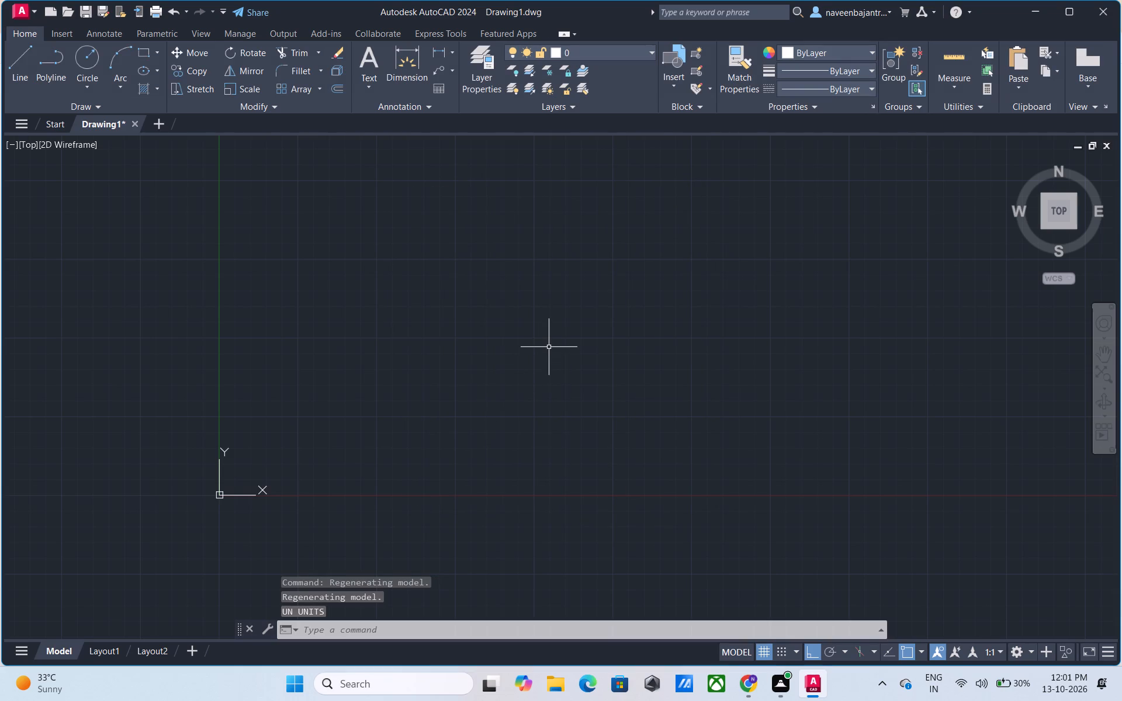
Modify the ISO-25 dimension style to suppress 0 feet and 0 inches in its primary units, and set it current.
type("d")
key("space")
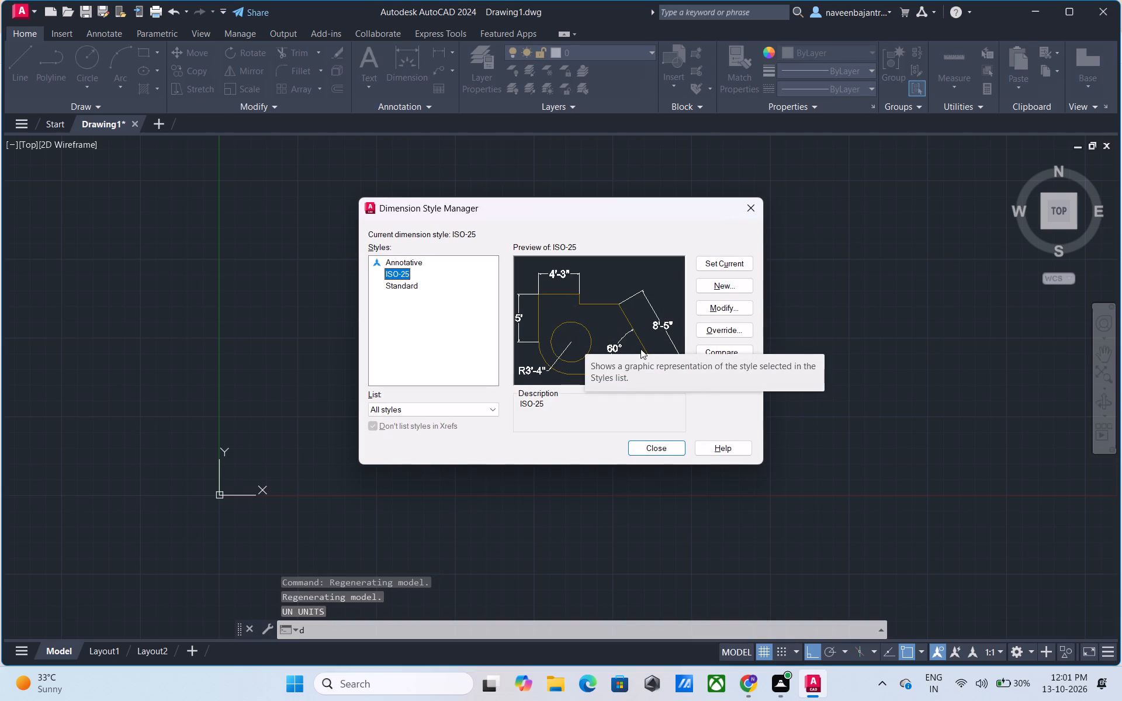
left_click(707, 308)
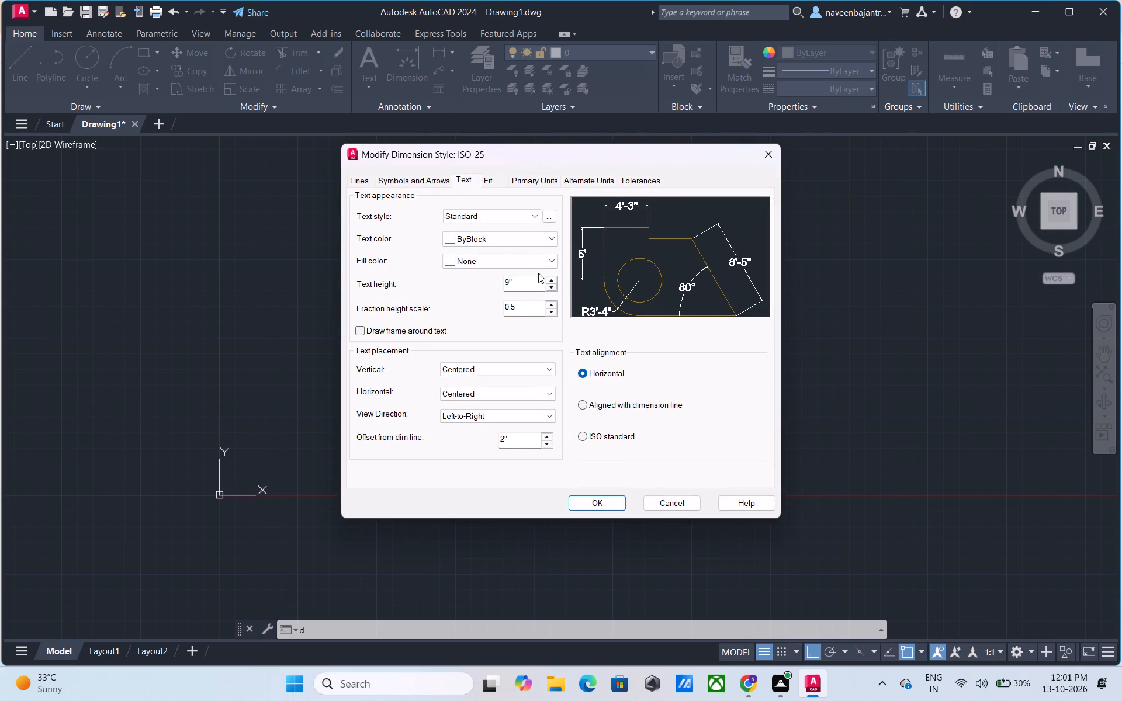
left_click(532, 183)
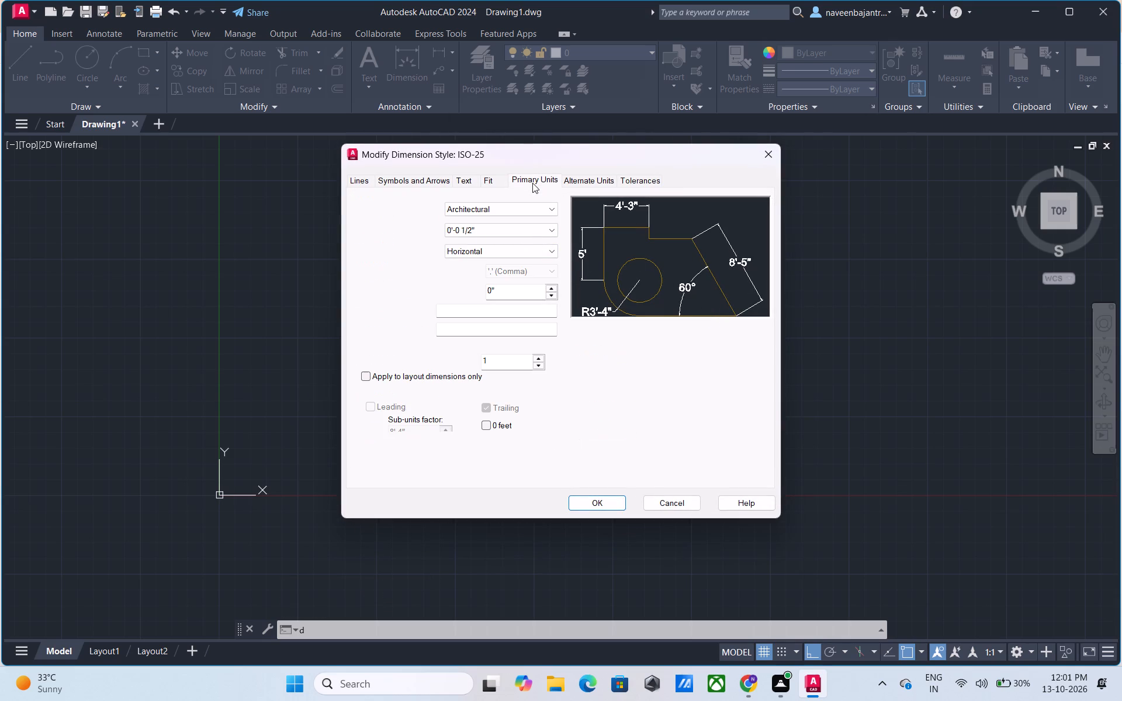
left_click(483, 425)
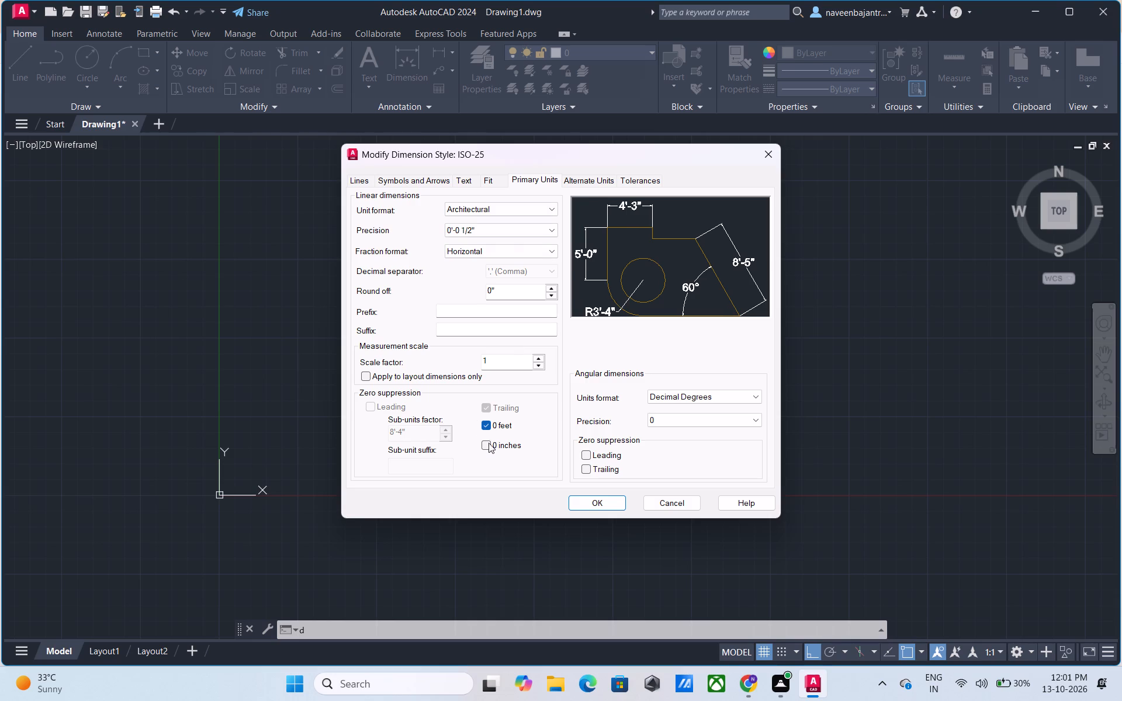
left_click(489, 444)
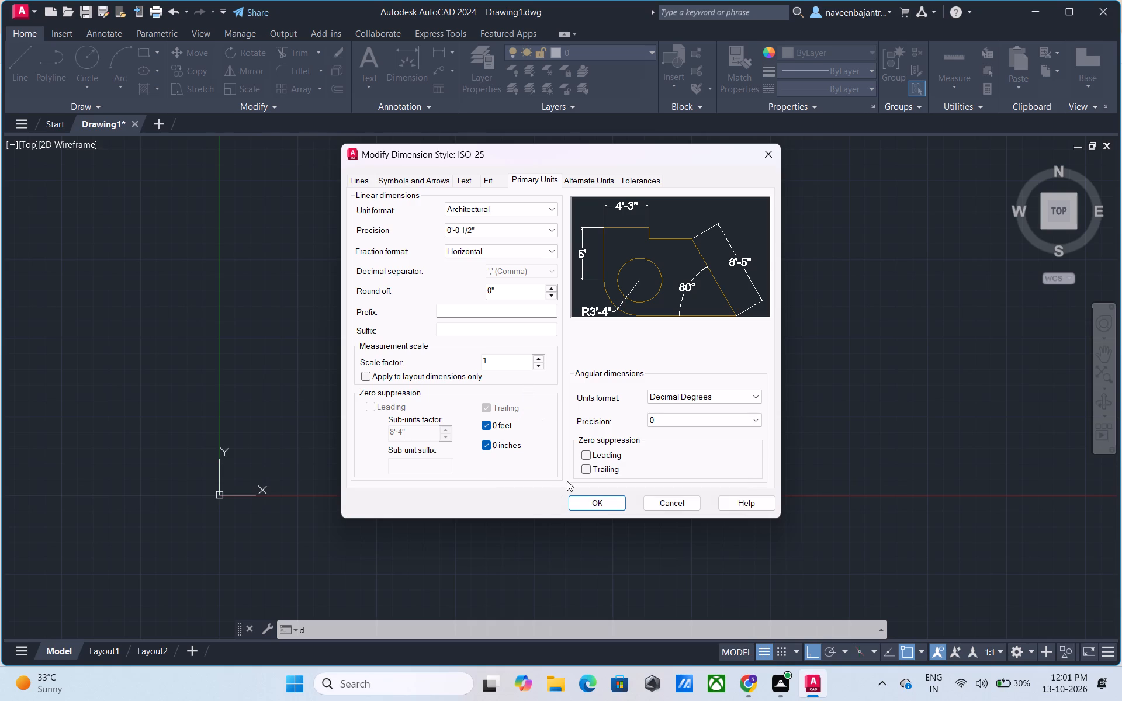
left_click(584, 499)
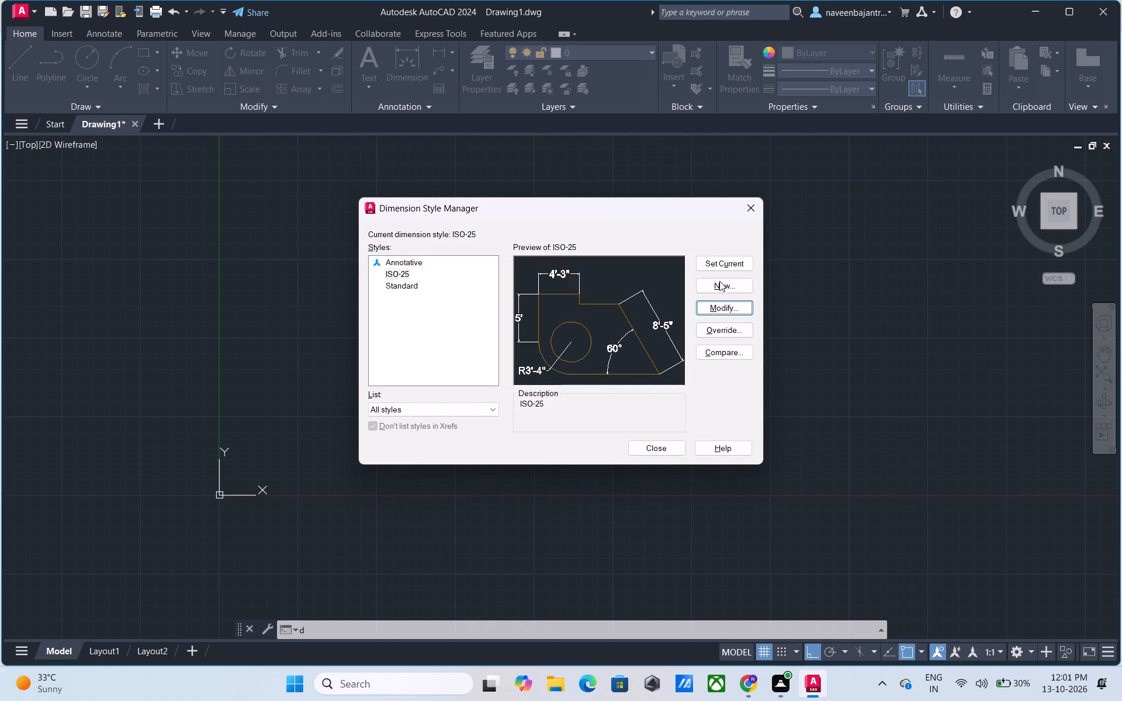
left_click(721, 262)
left_click(653, 442)
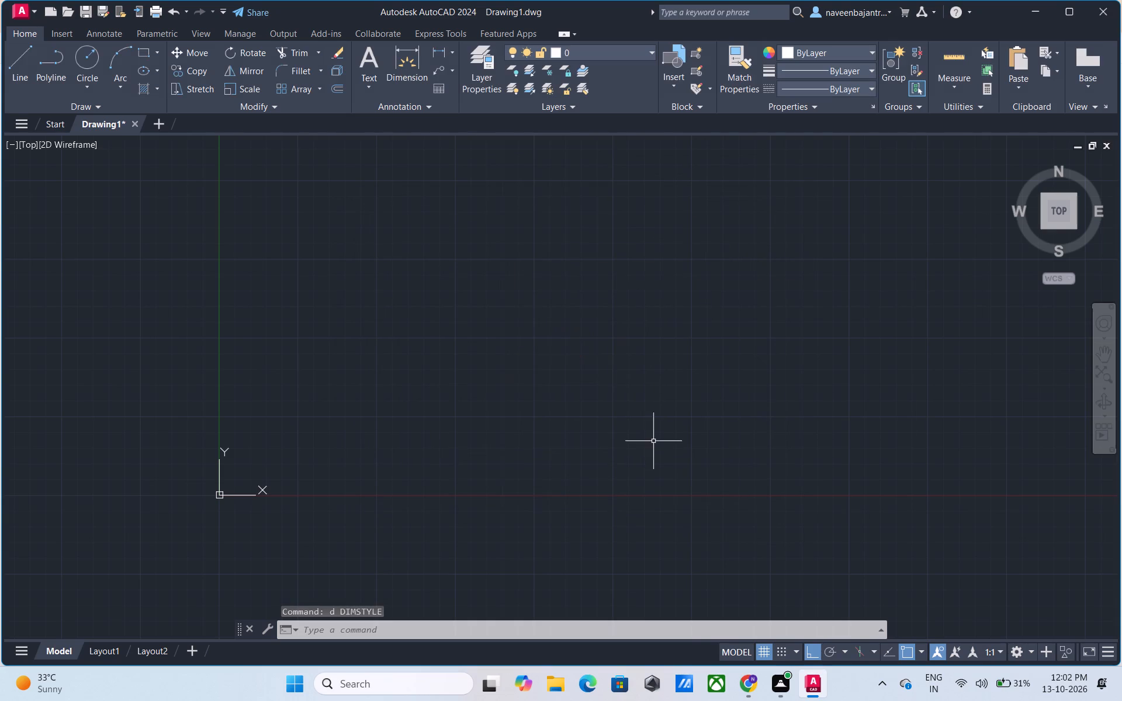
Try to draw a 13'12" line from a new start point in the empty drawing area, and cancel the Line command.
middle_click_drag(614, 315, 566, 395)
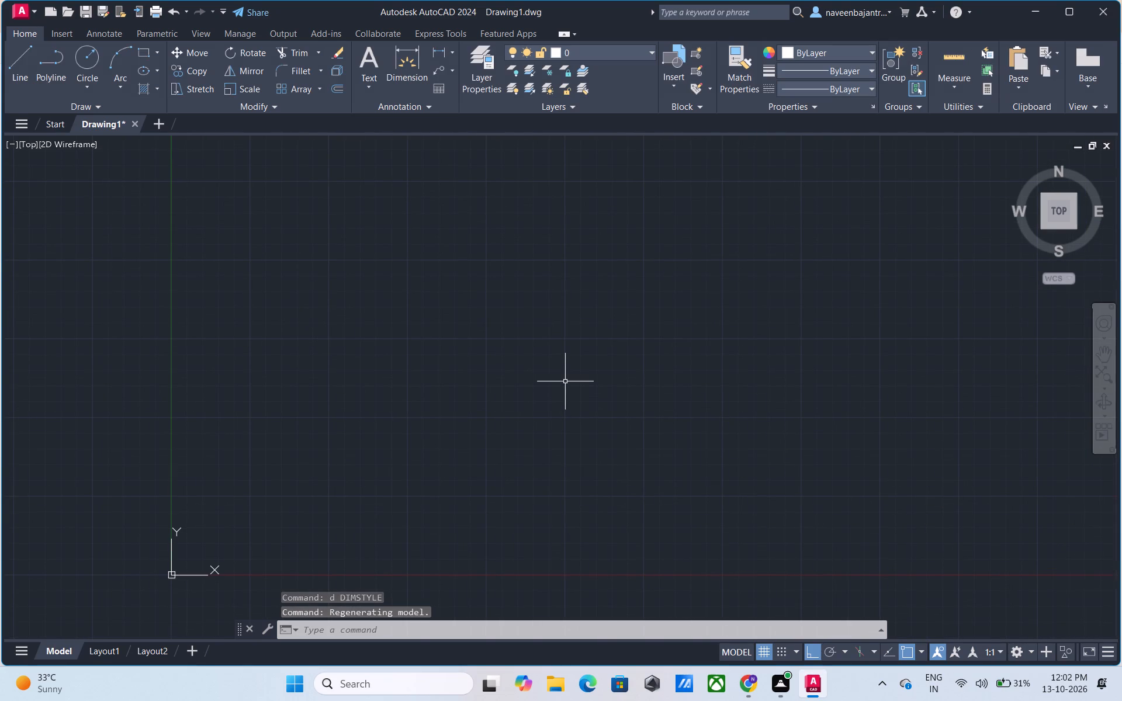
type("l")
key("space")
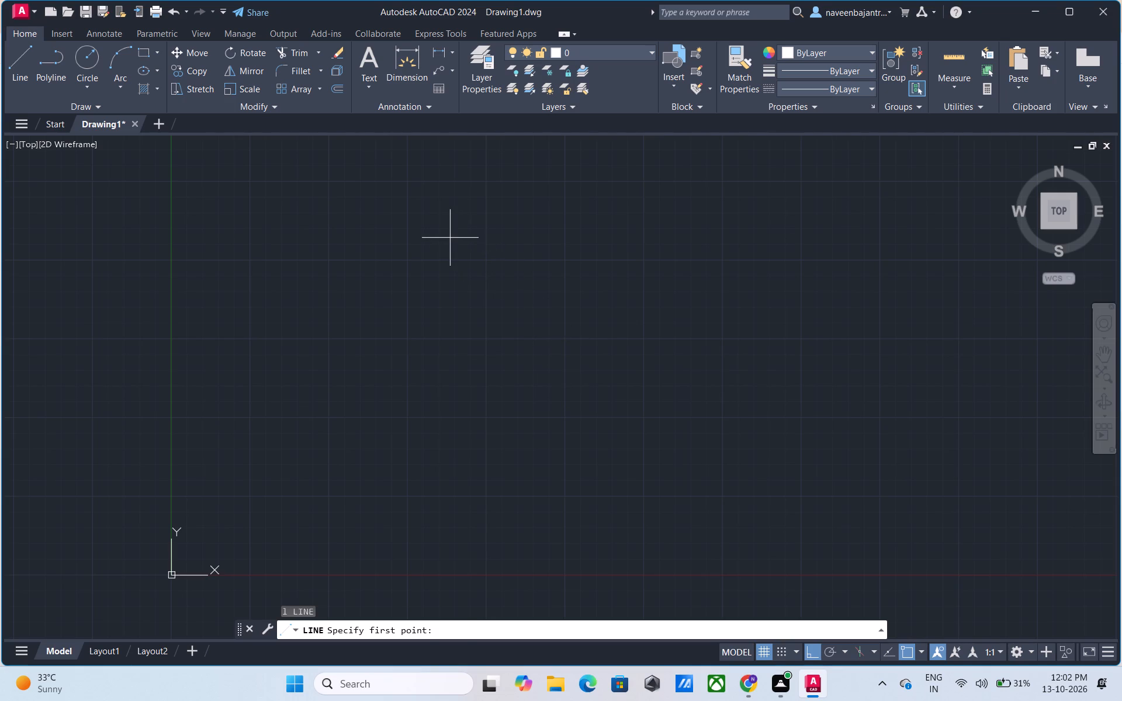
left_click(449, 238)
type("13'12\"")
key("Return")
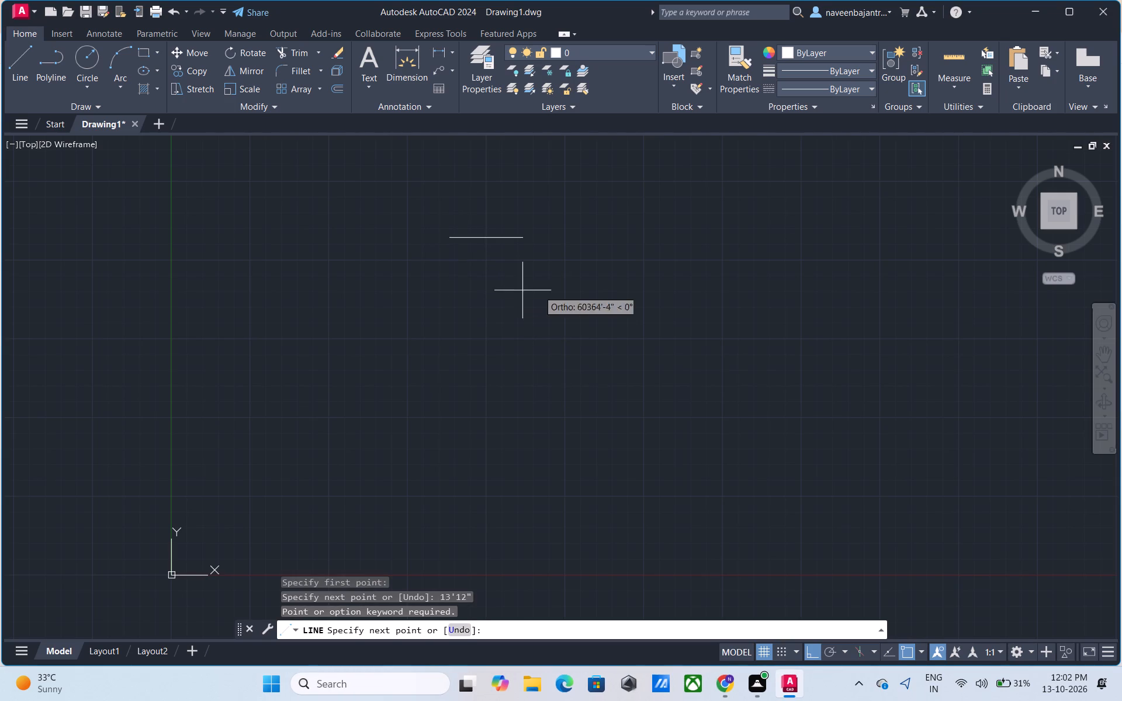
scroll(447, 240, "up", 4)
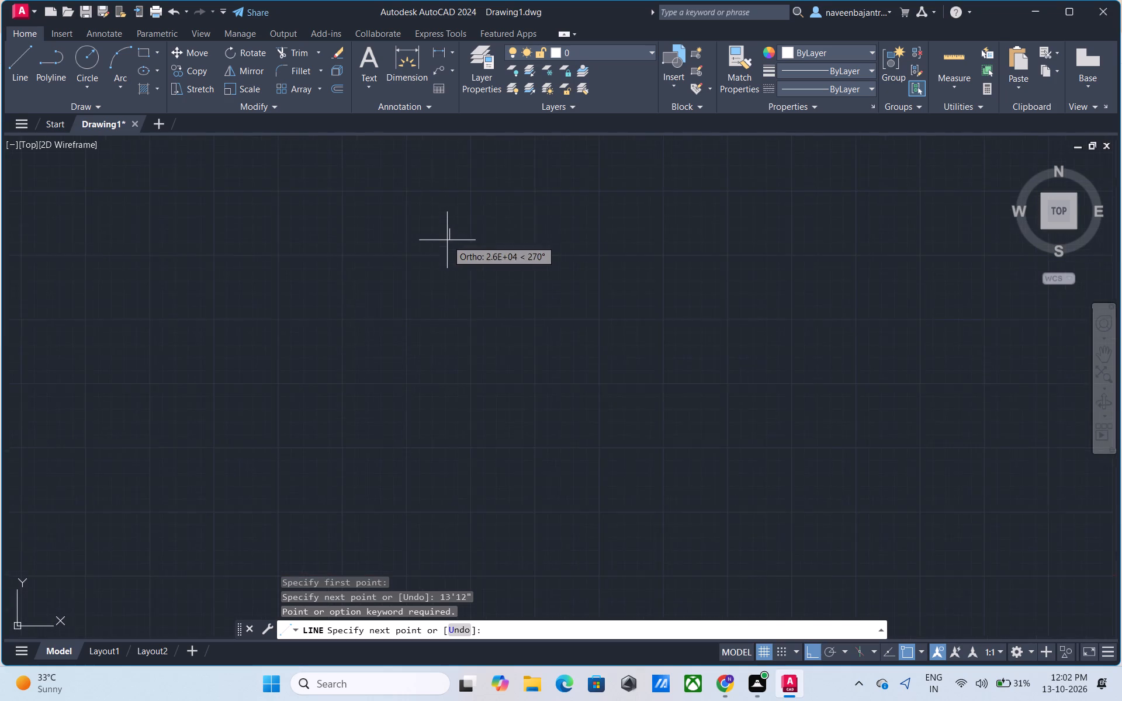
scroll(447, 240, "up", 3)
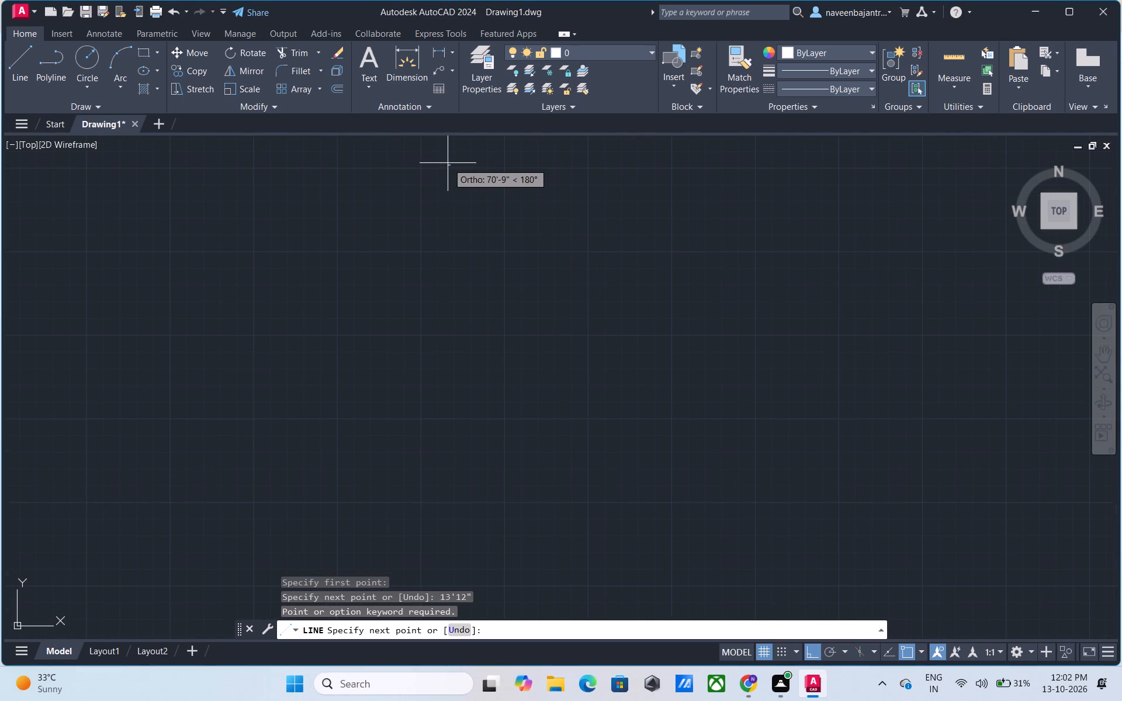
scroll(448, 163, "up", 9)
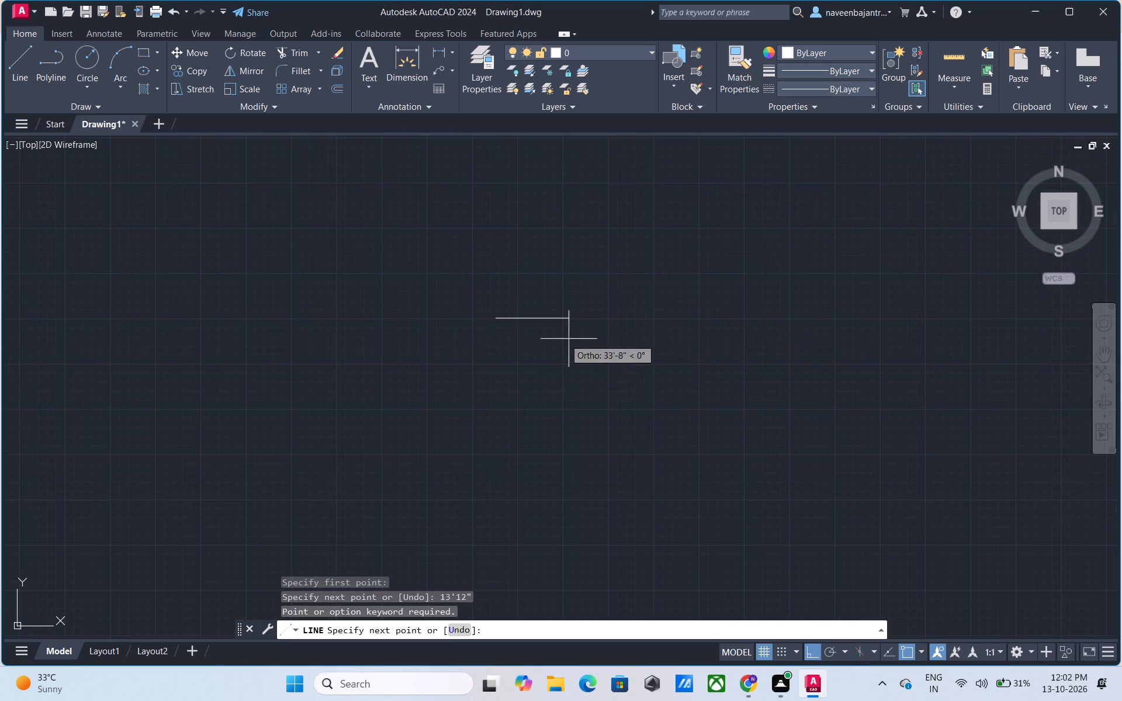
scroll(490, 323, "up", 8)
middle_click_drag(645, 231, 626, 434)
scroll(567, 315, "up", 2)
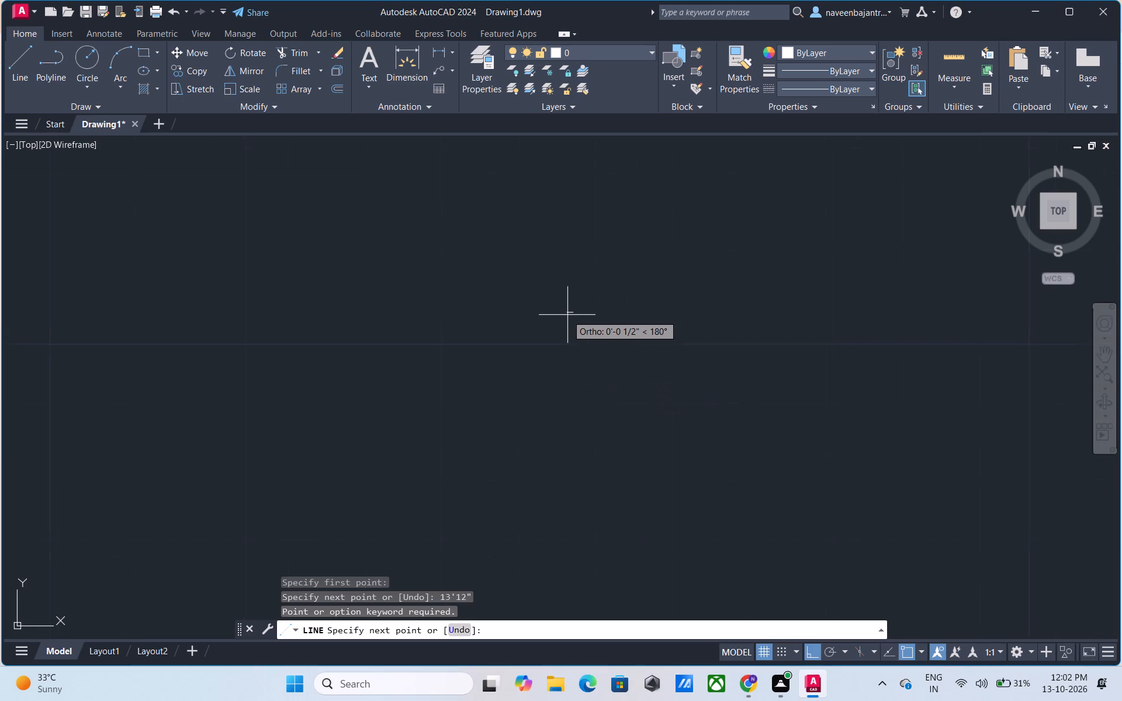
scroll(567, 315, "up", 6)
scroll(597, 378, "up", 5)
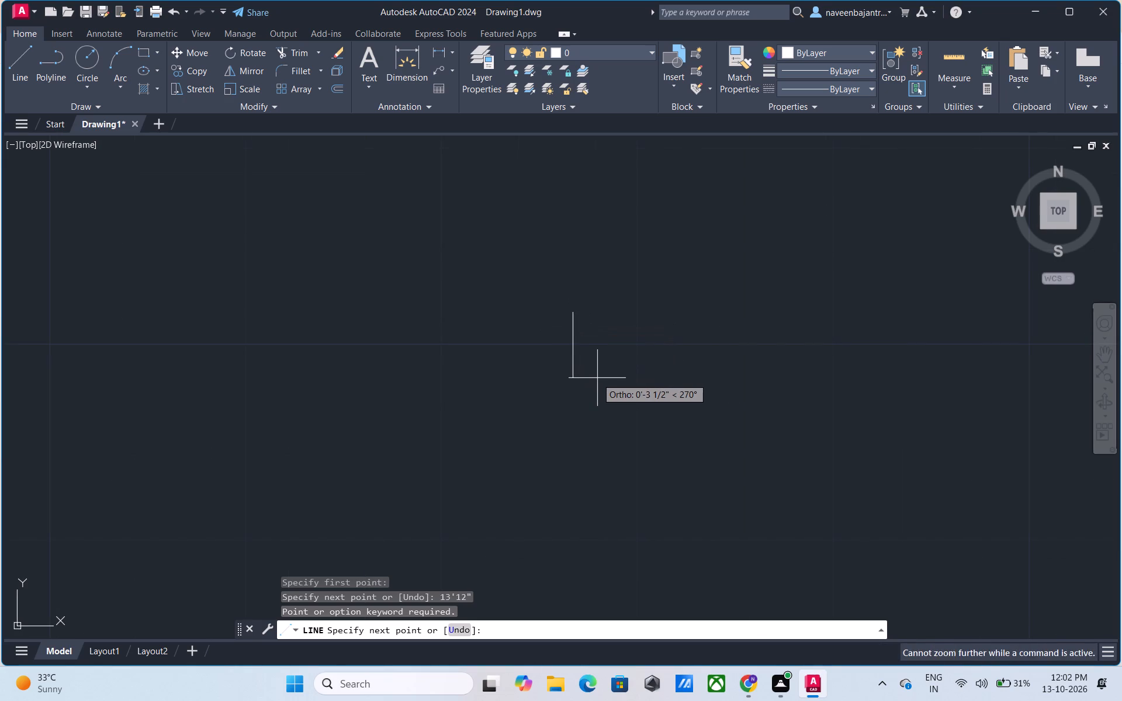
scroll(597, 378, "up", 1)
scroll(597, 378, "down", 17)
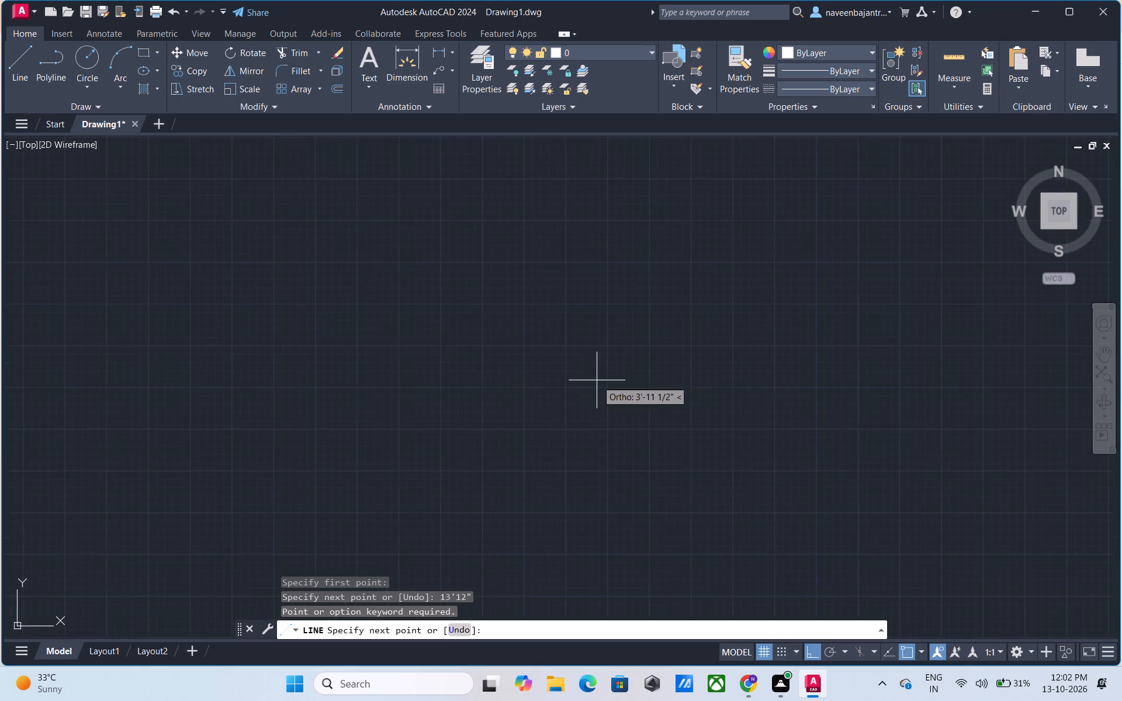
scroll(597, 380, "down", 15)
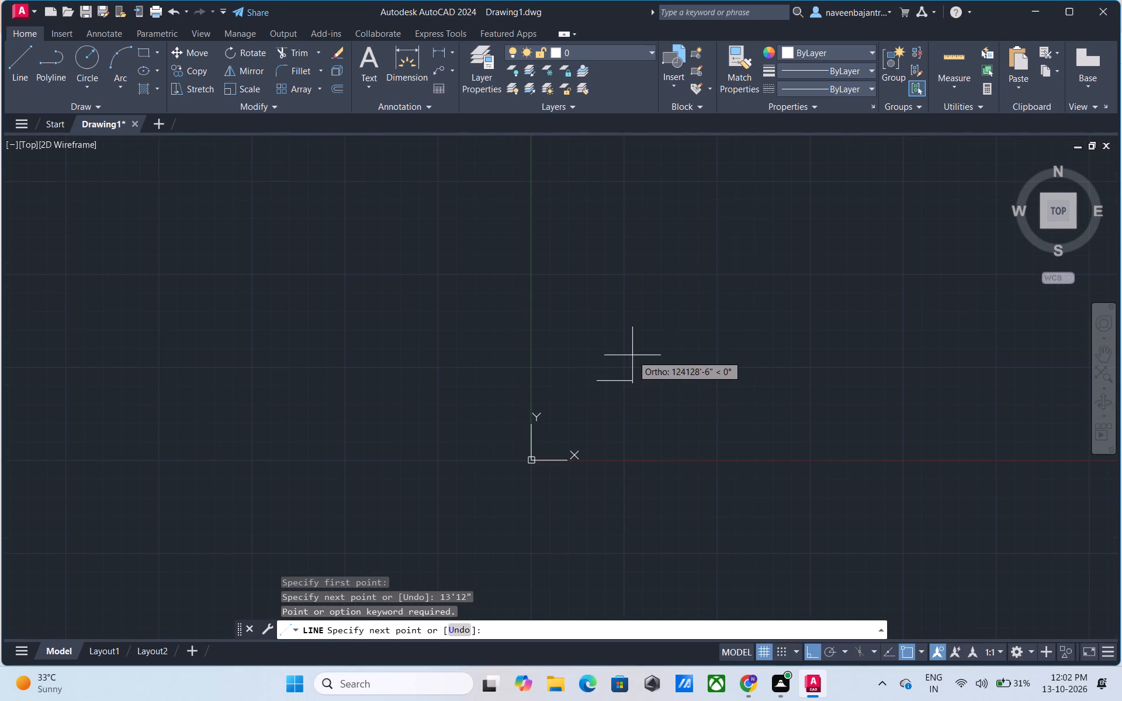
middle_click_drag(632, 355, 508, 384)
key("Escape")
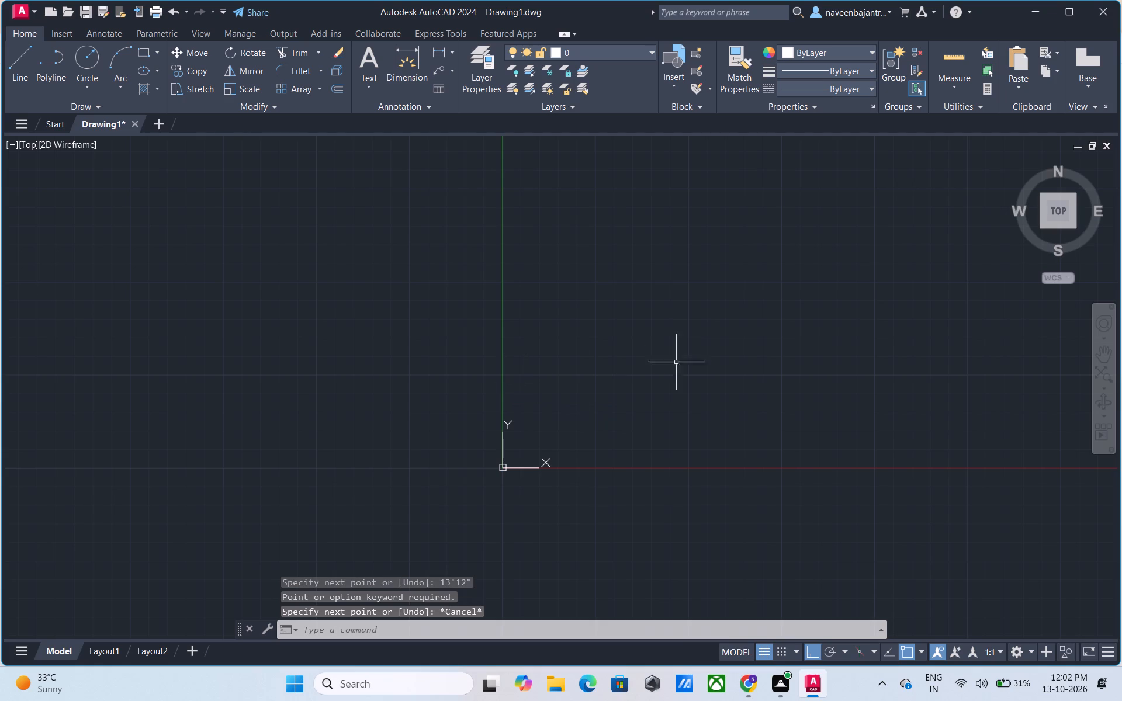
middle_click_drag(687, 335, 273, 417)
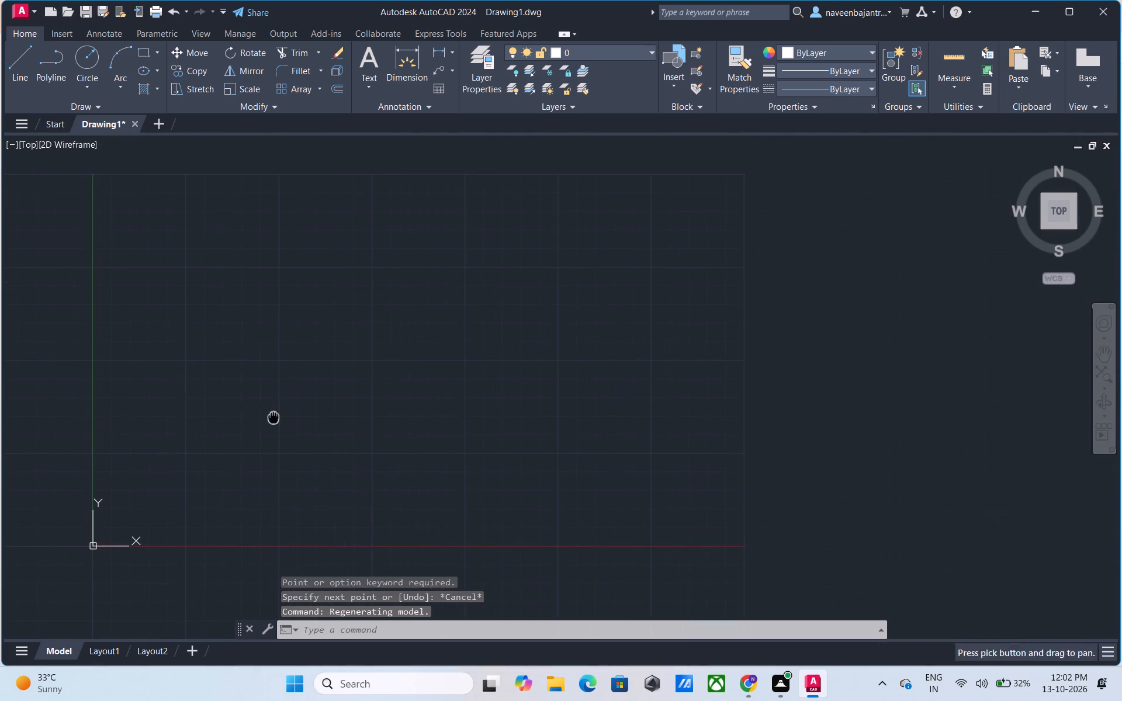
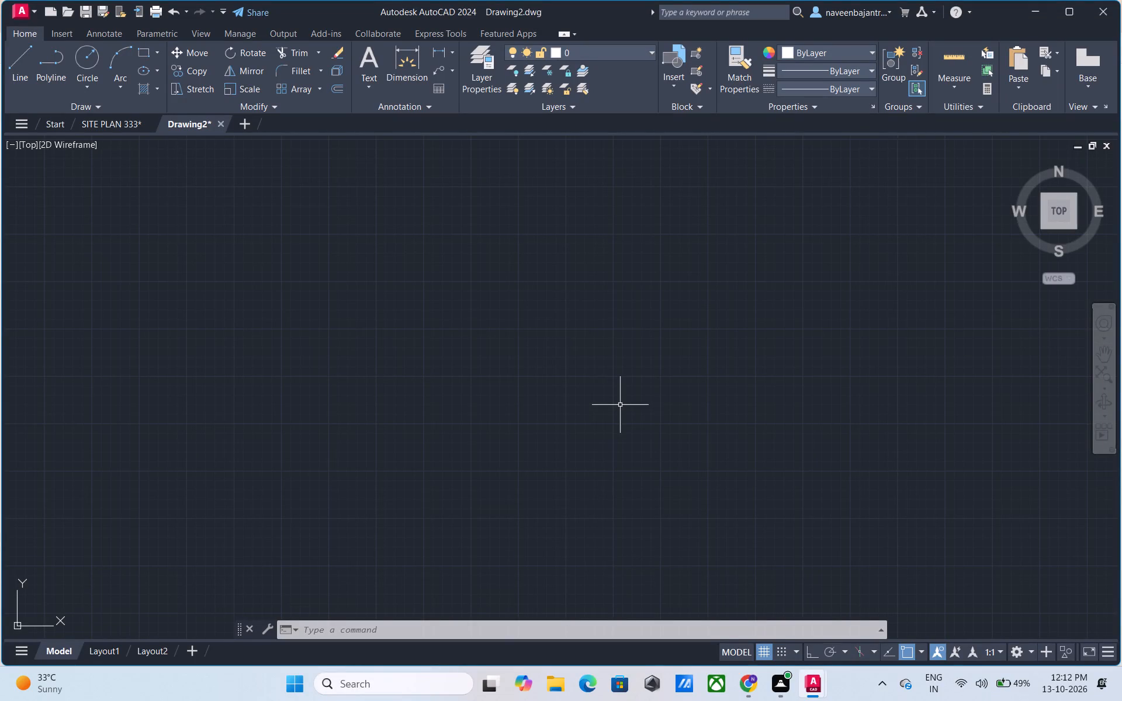
Set the ISO-25 primary units to Architectural with 0'-0 1/2" precision, suppressing 0 feet and 0 inches.
type("d")
key("space")
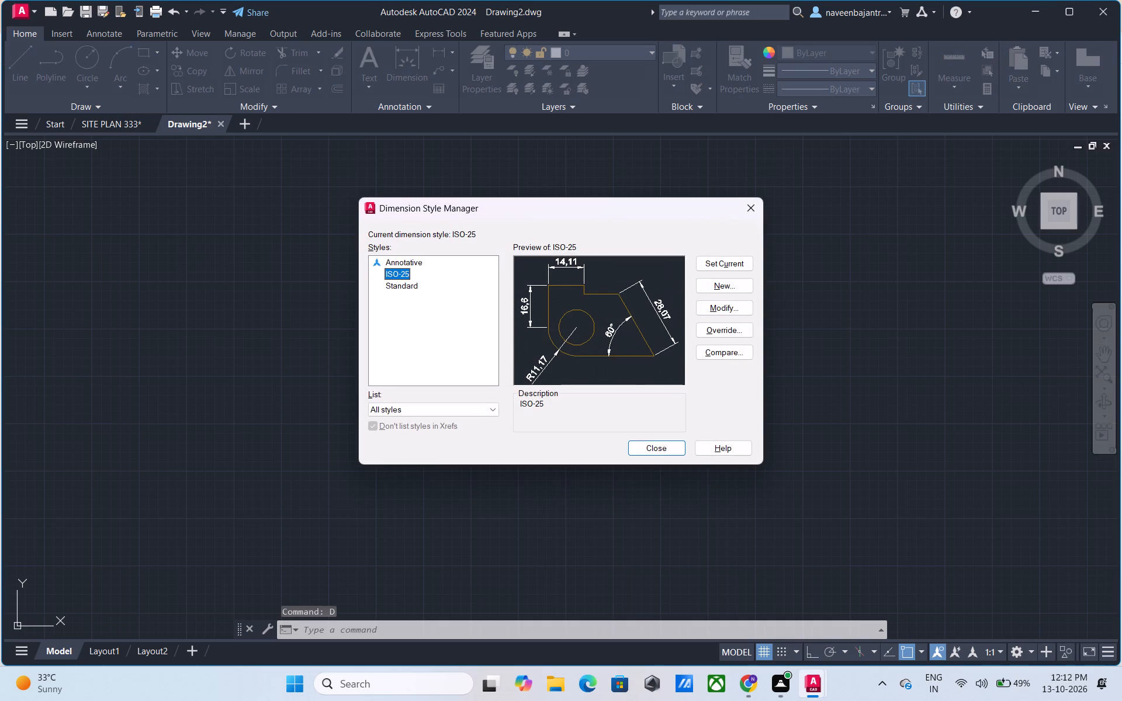
left_click(734, 306)
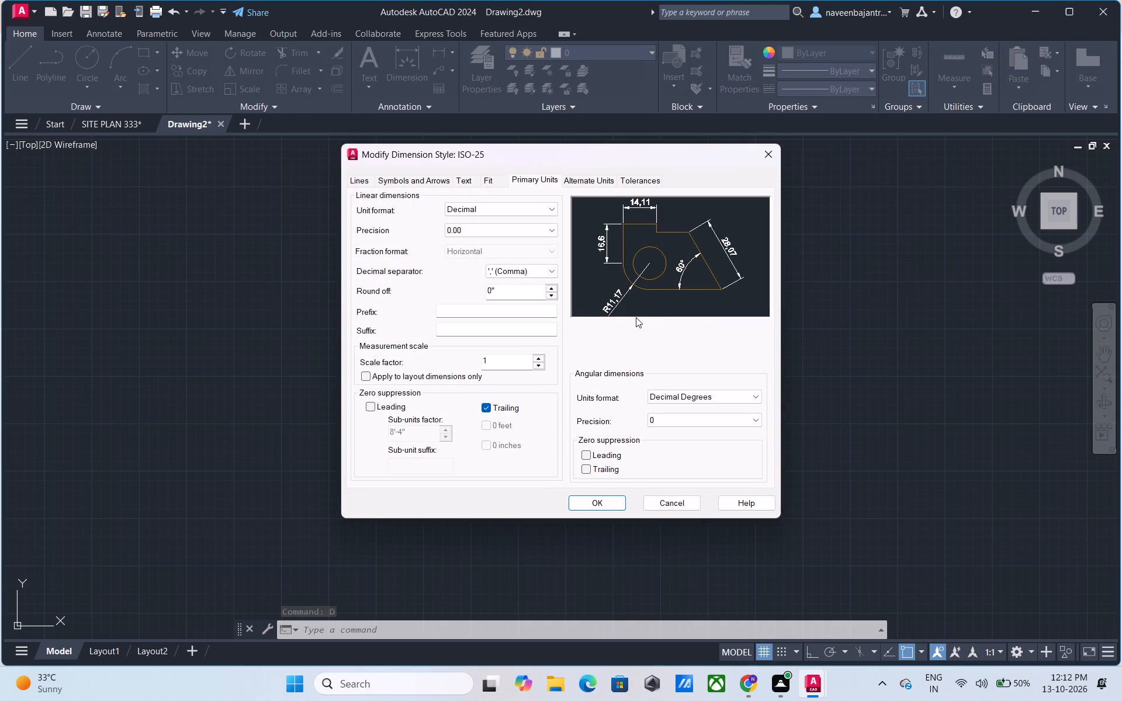
left_click(538, 179)
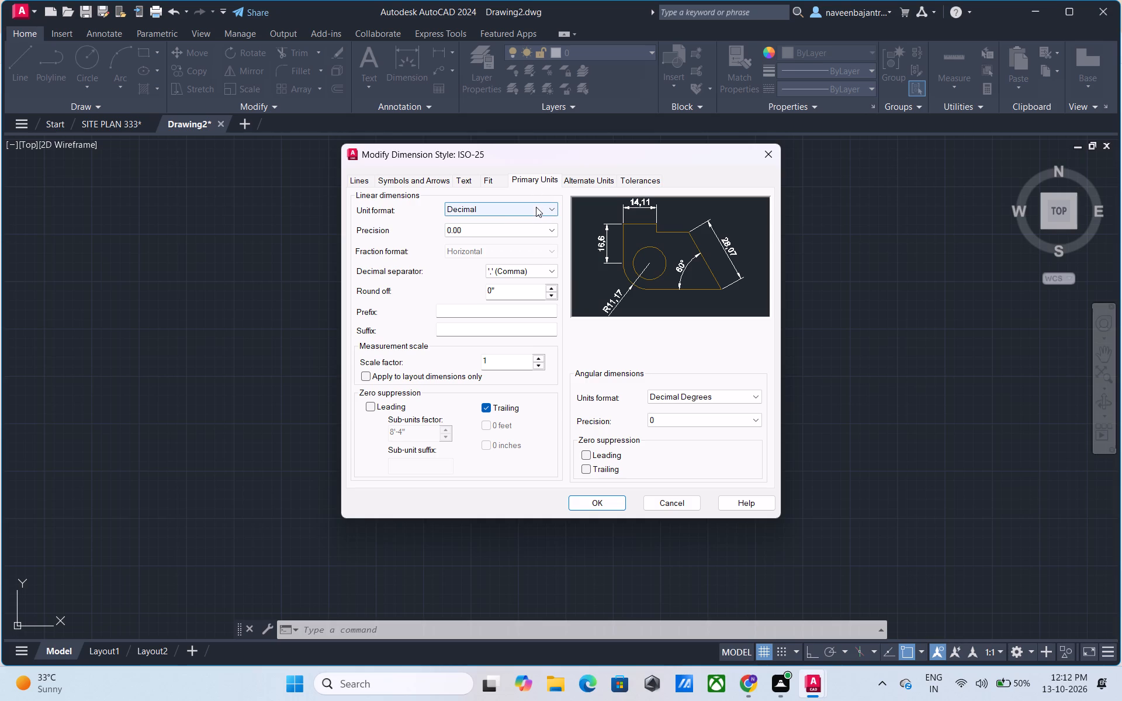
left_click(536, 207)
left_click(508, 247)
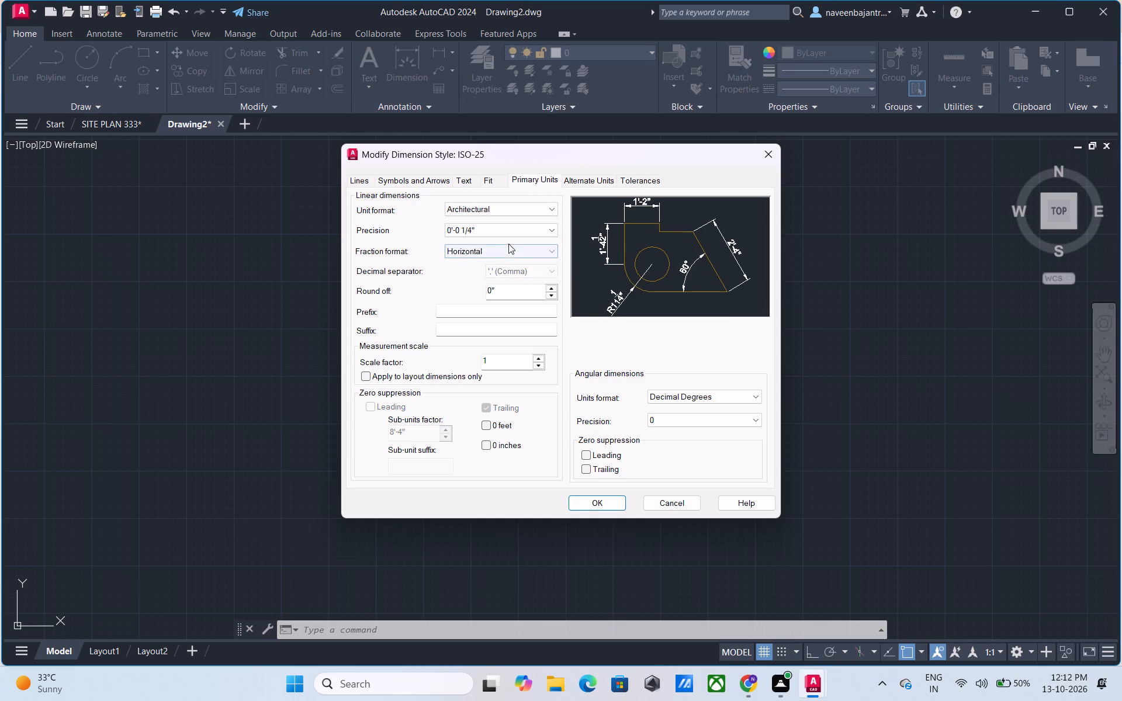
left_click(518, 231)
left_click(508, 248)
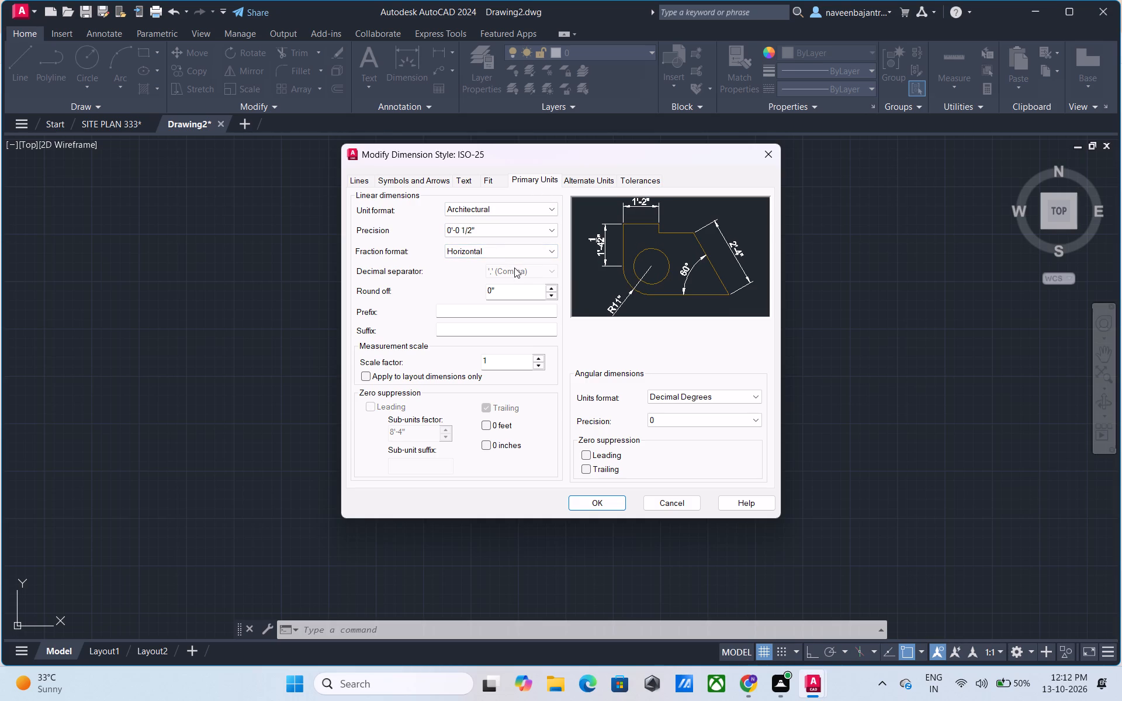
left_click(489, 424)
left_click(486, 442)
Set the ISO-25 dimension text height to 9" and the fraction height scale to 0.5.
left_click(465, 178)
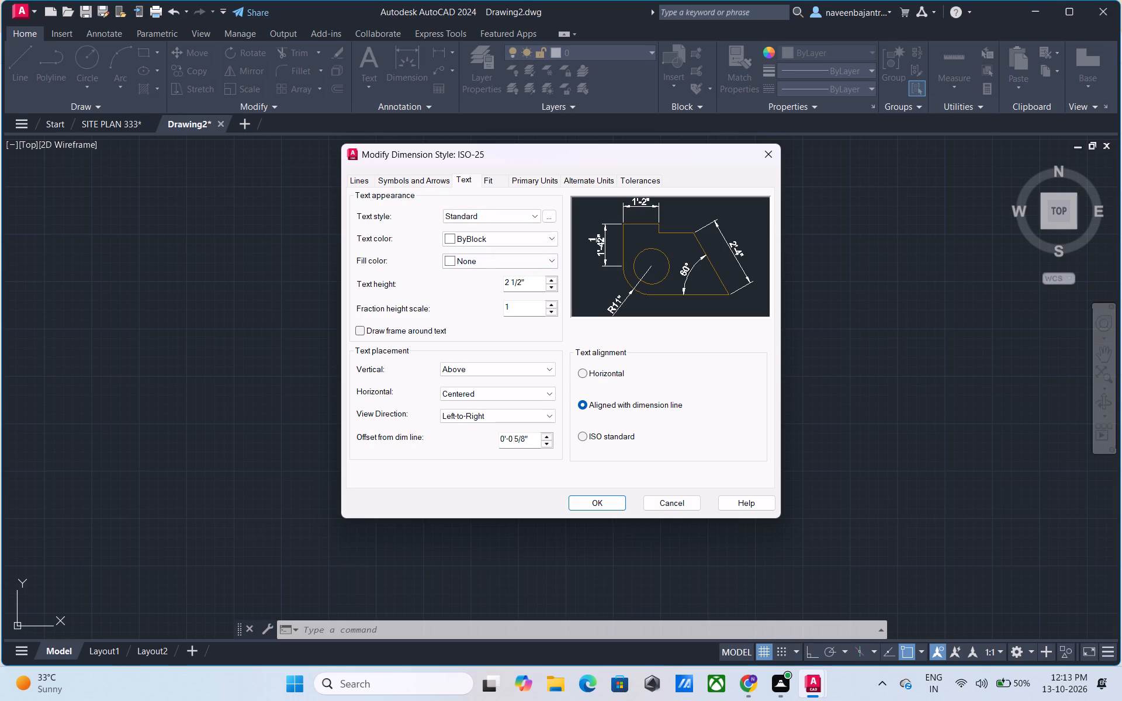
left_click_drag(531, 282, 490, 283)
key("BackSpace")
type("9\"")
key("Return")
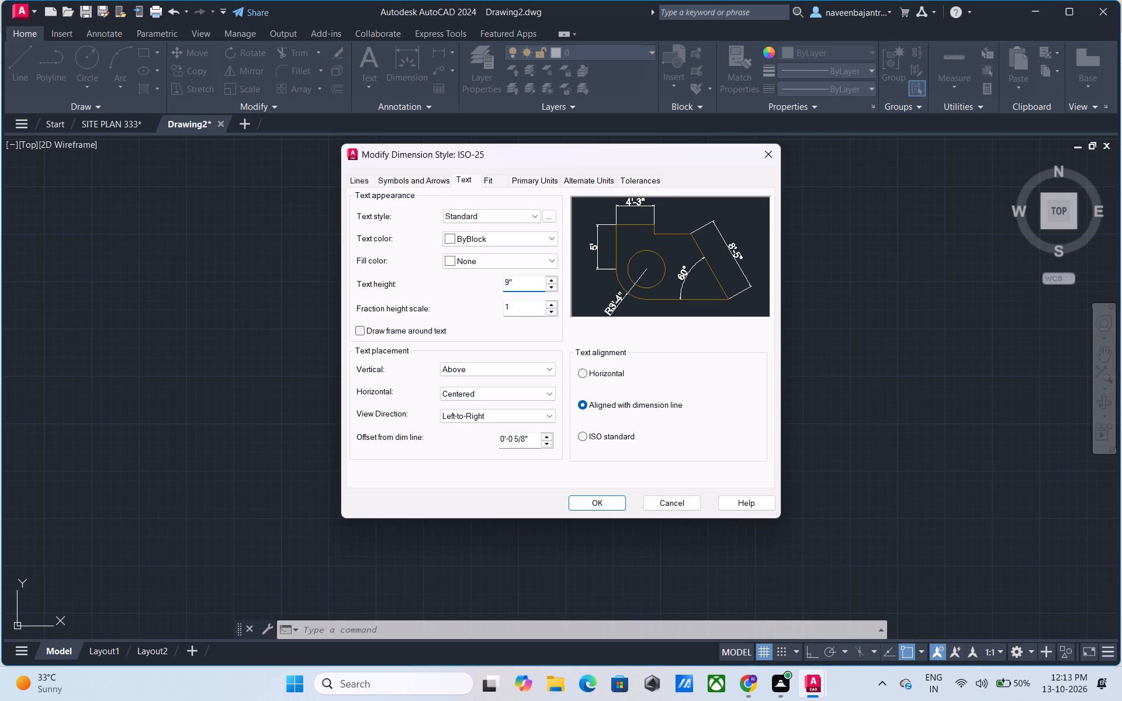
left_click(554, 311)
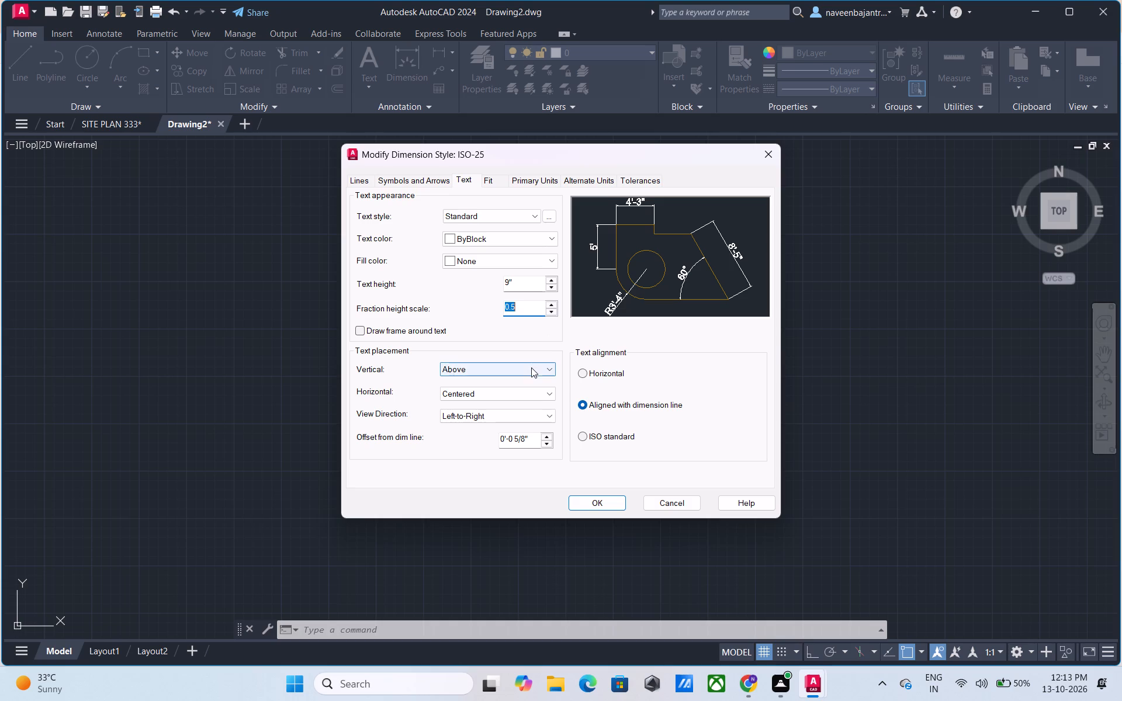
Place the dimension text vertically centered with horizontal alignment and a 2" offset from the dimension line.
left_click(531, 369)
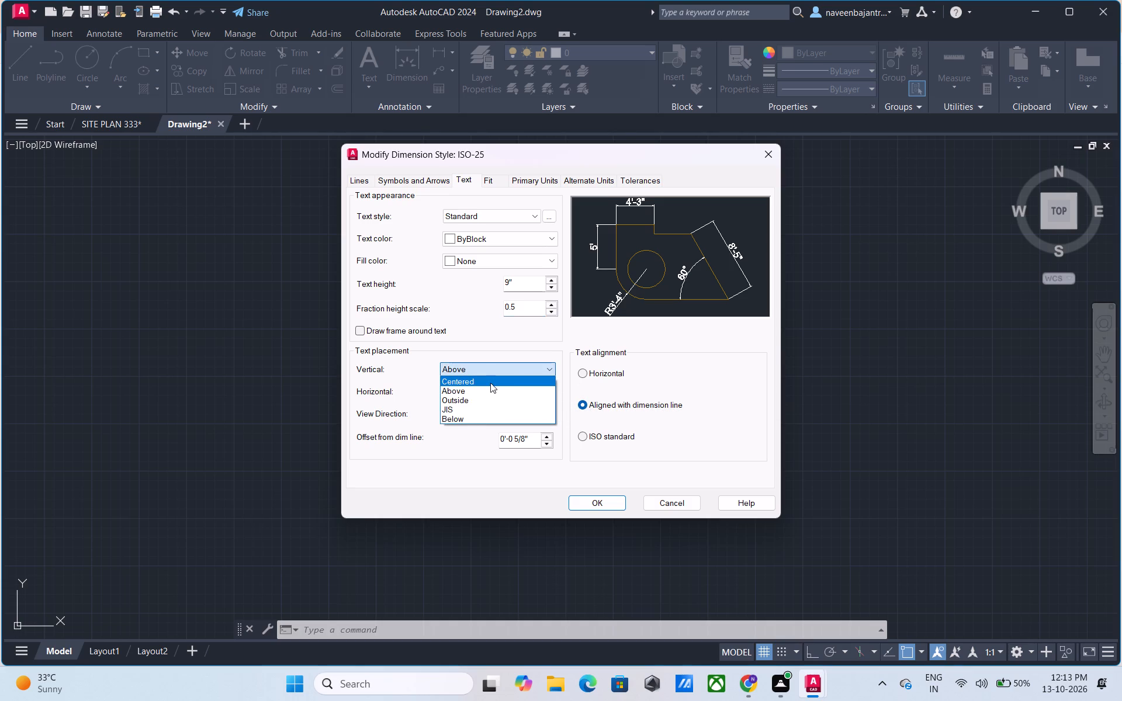
left_click(490, 383)
left_click(581, 373)
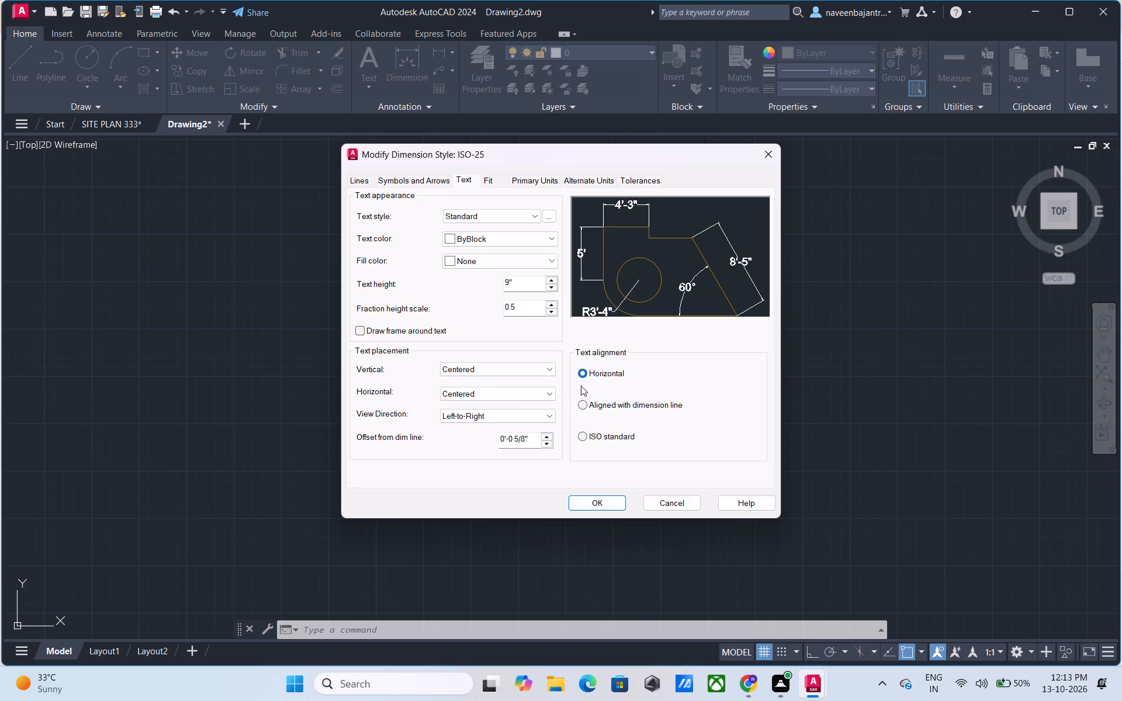
left_click_drag(533, 437, 480, 446)
key("BackSpace")
type("2\"")
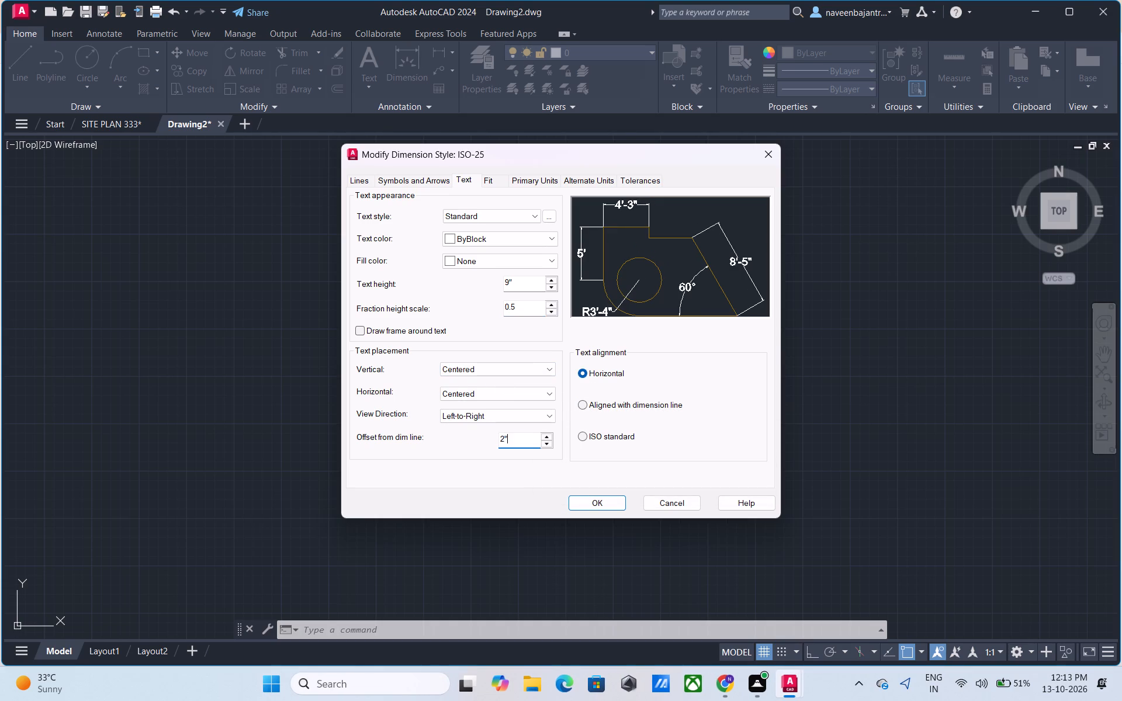
key("Return")
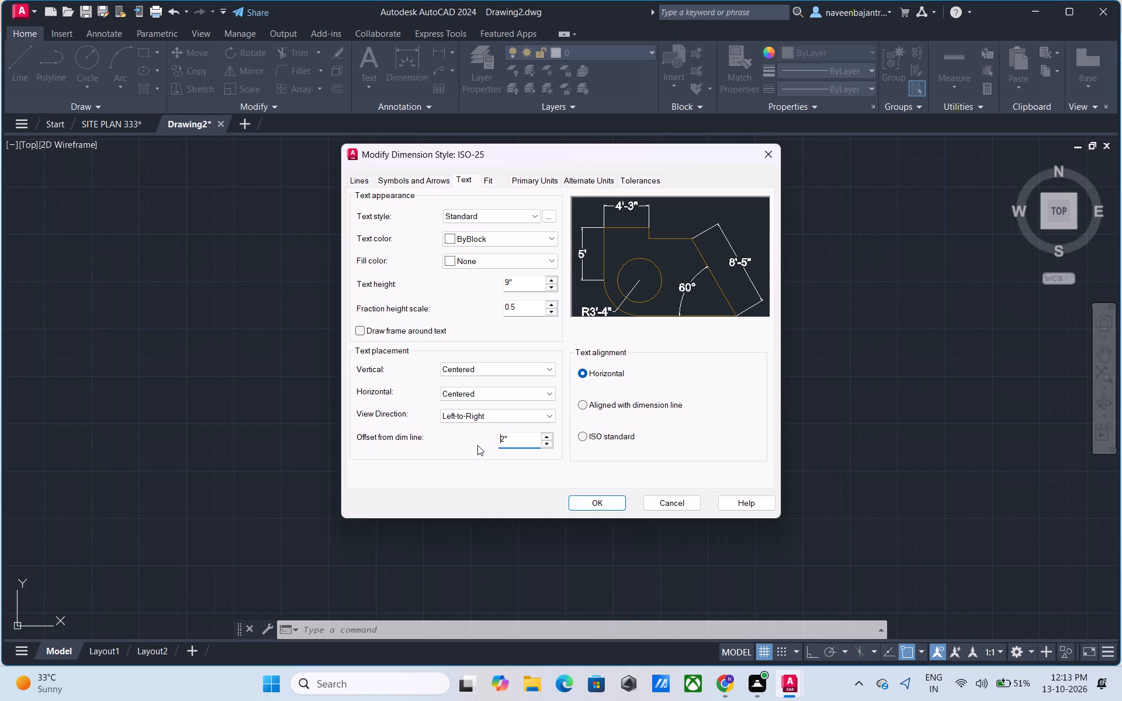
Accept the ISO-25 style changes, make it the current dimension style, and close the style manager.
left_click(597, 498)
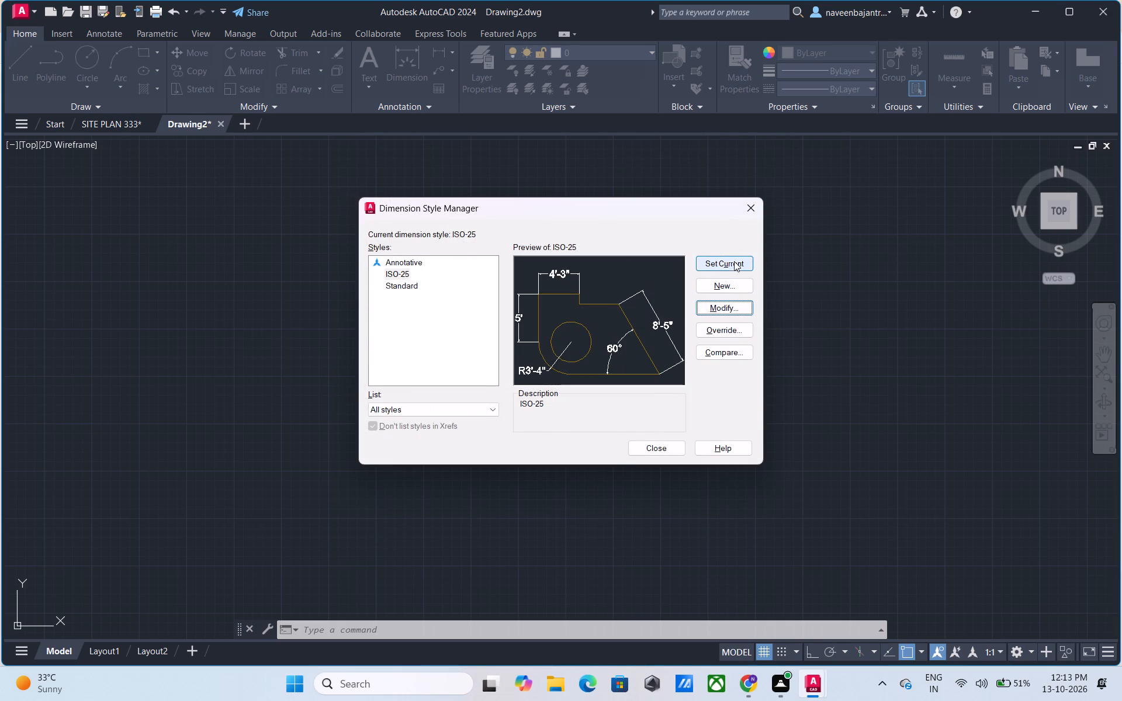
left_click(732, 265)
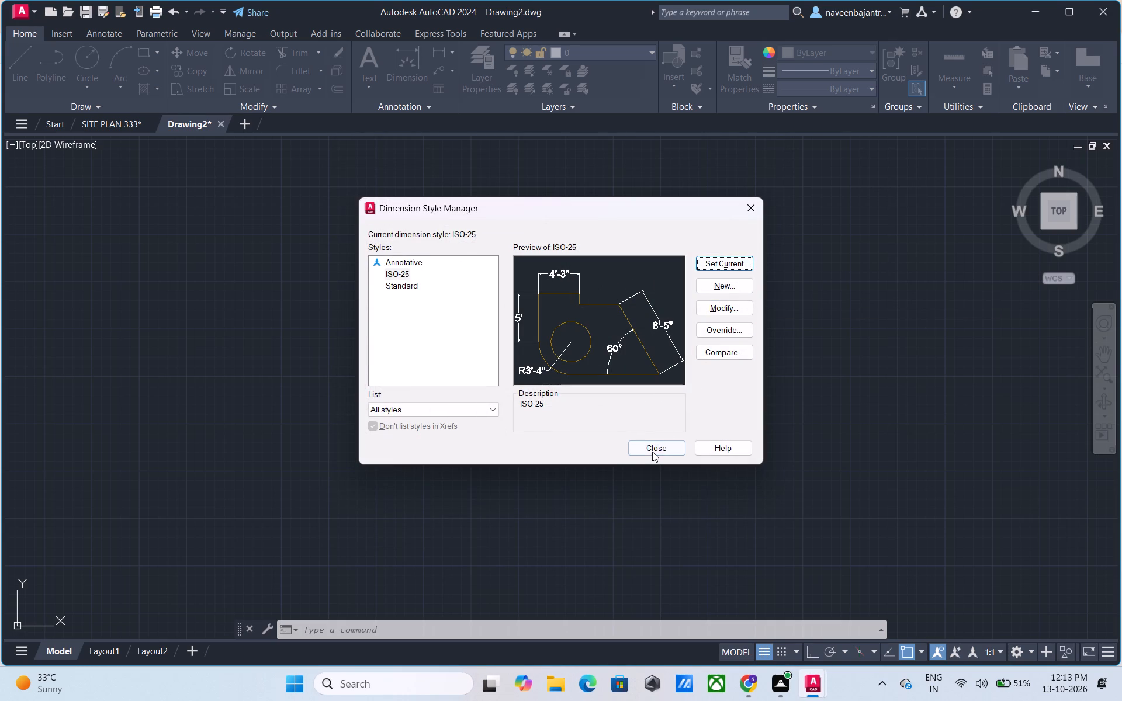
left_click(652, 452)
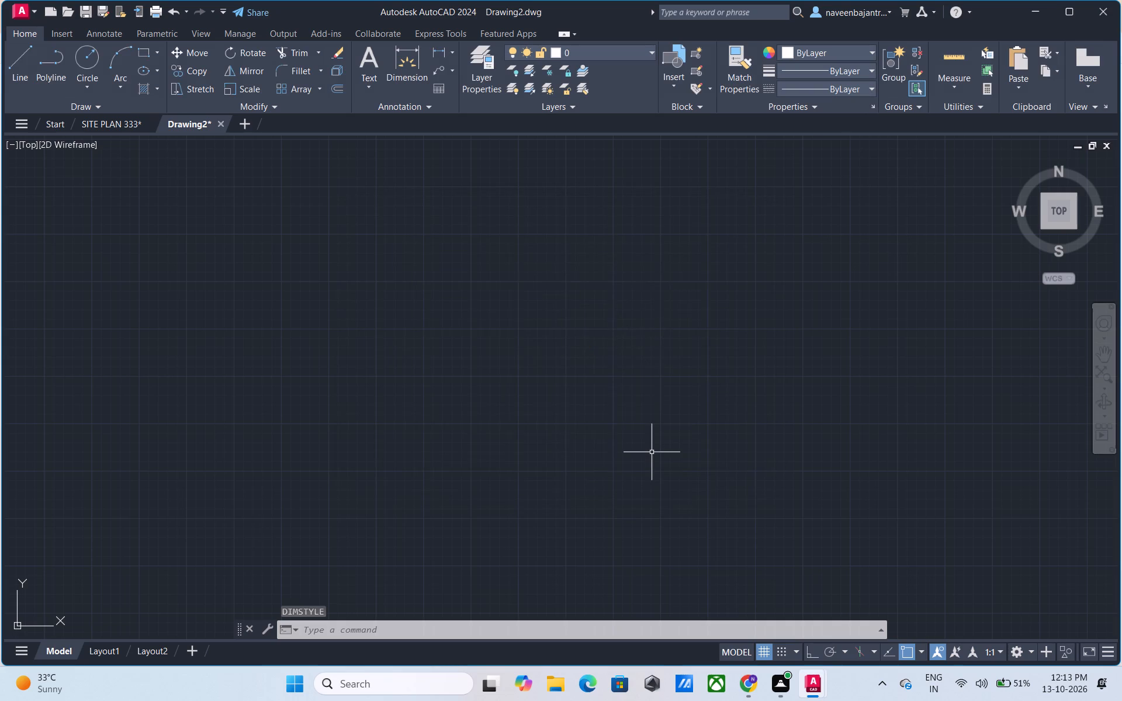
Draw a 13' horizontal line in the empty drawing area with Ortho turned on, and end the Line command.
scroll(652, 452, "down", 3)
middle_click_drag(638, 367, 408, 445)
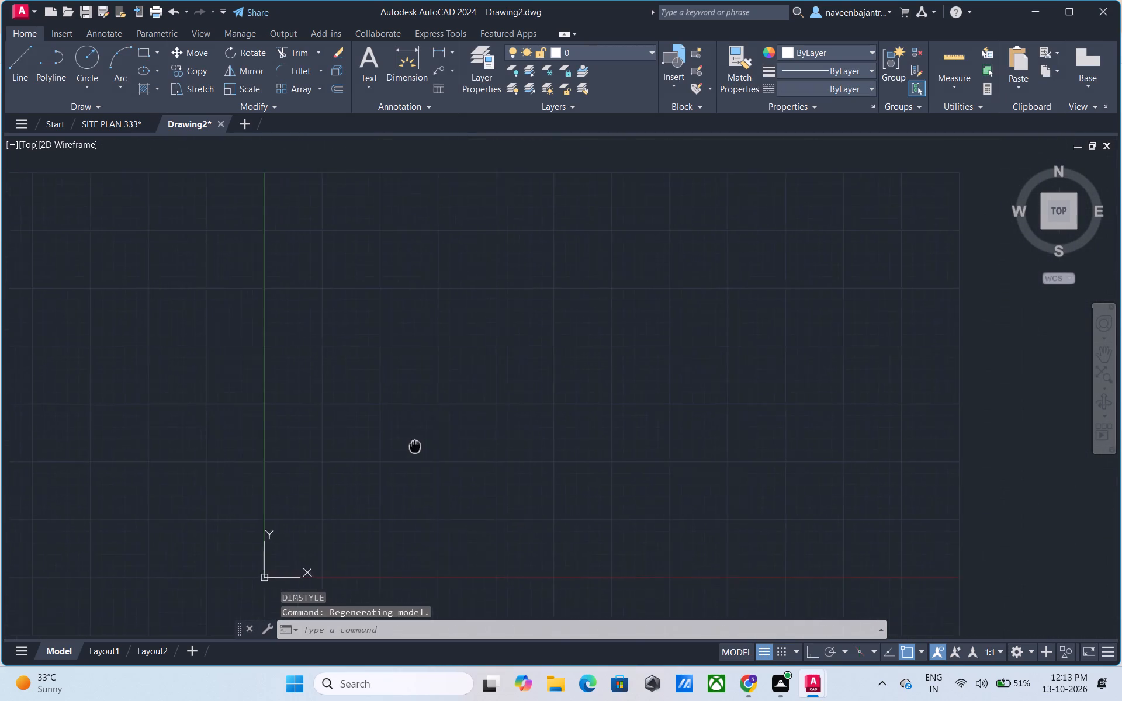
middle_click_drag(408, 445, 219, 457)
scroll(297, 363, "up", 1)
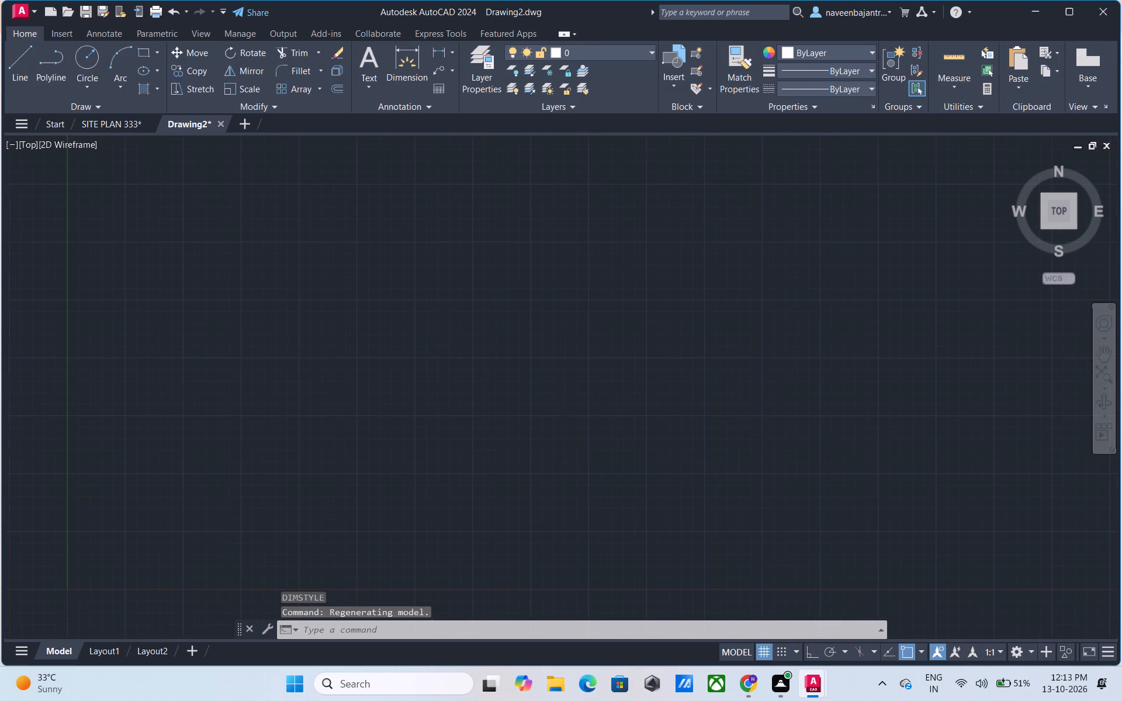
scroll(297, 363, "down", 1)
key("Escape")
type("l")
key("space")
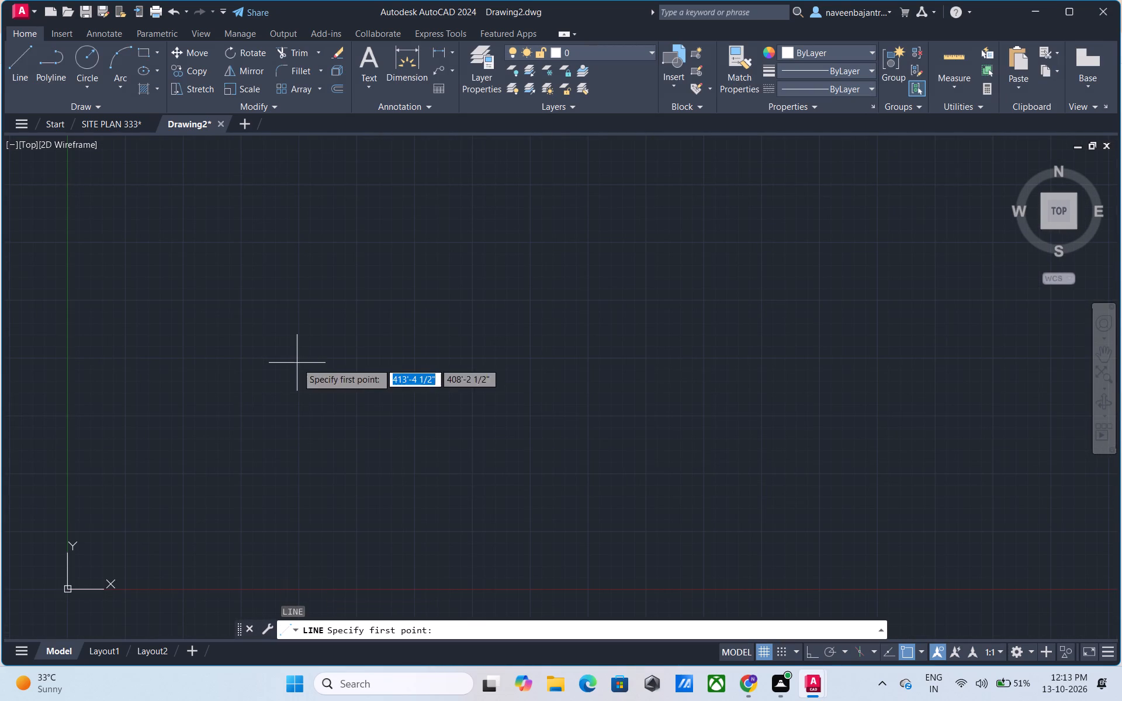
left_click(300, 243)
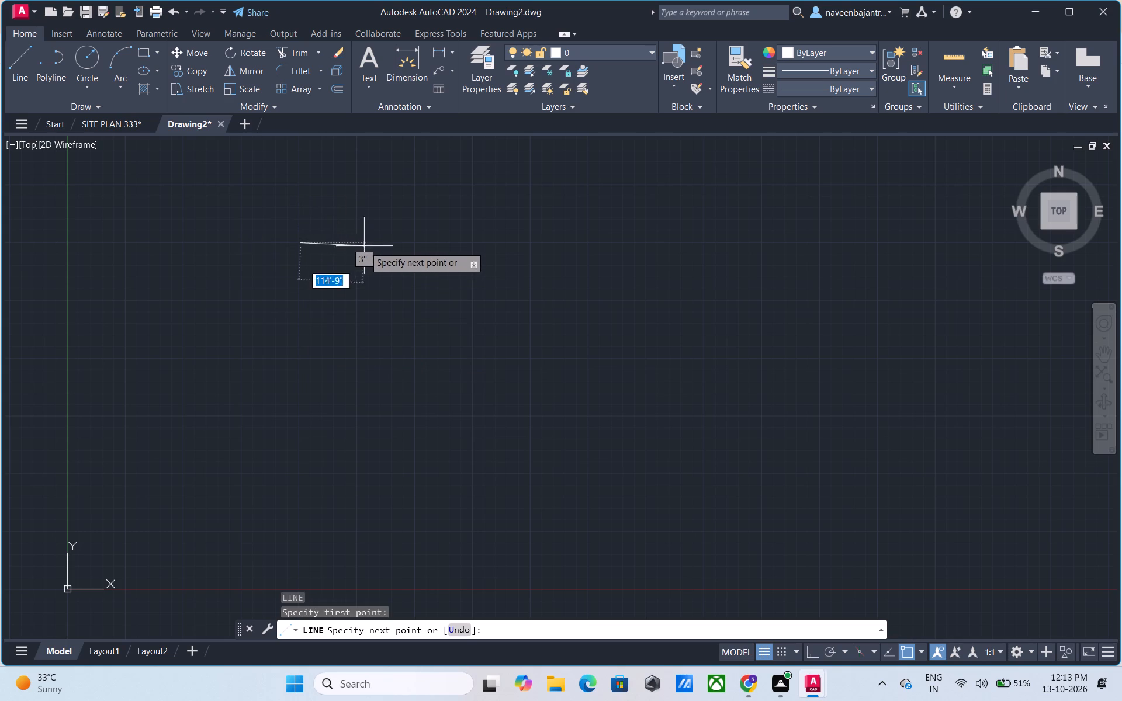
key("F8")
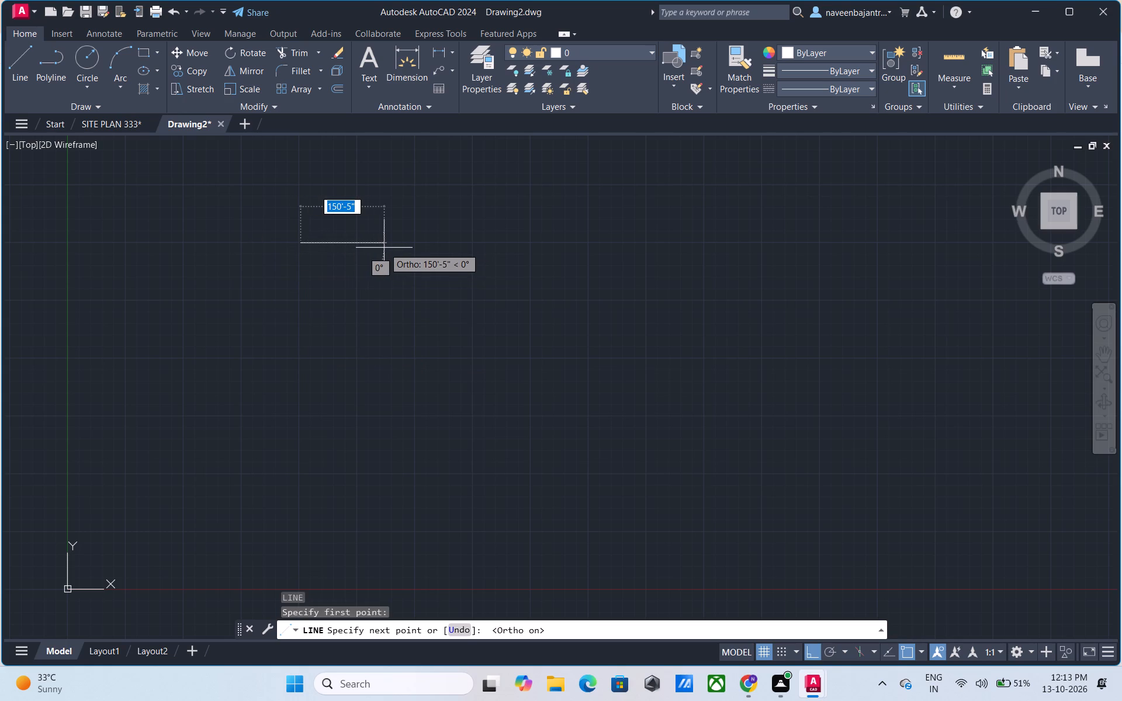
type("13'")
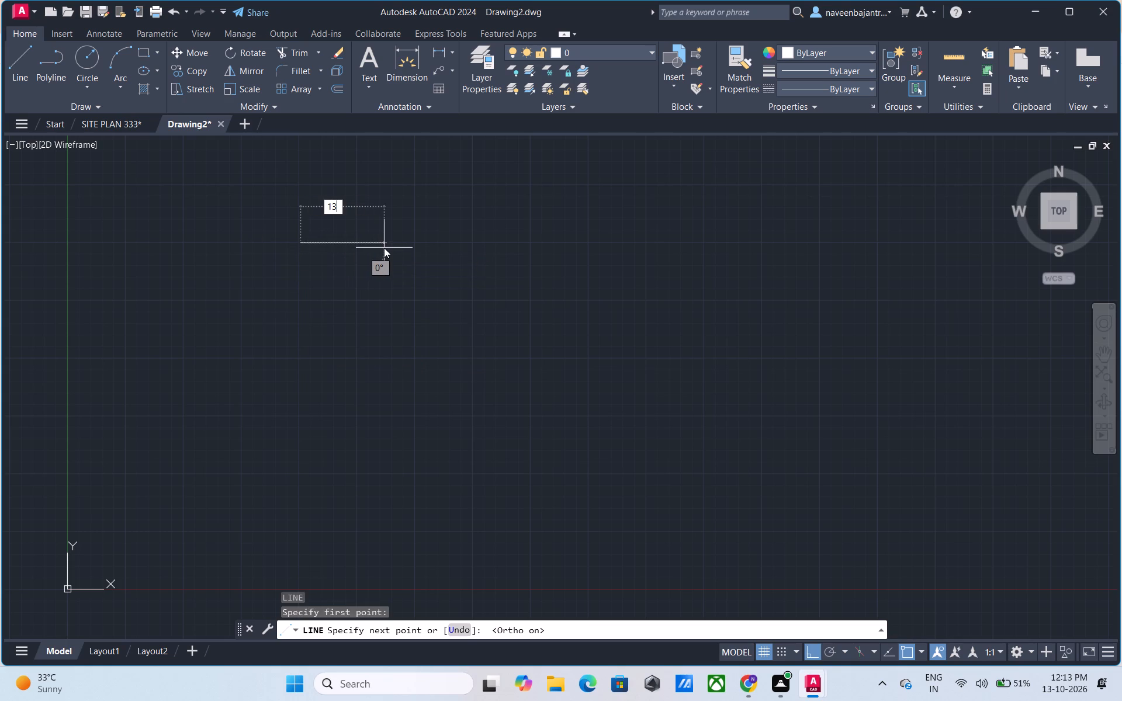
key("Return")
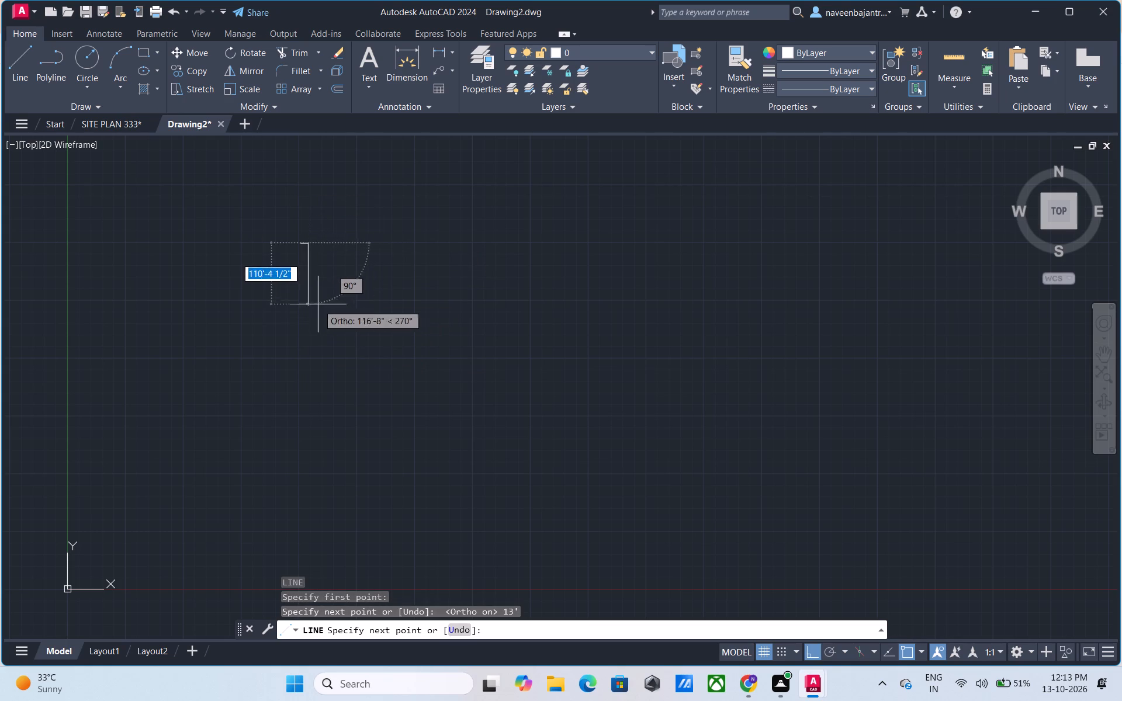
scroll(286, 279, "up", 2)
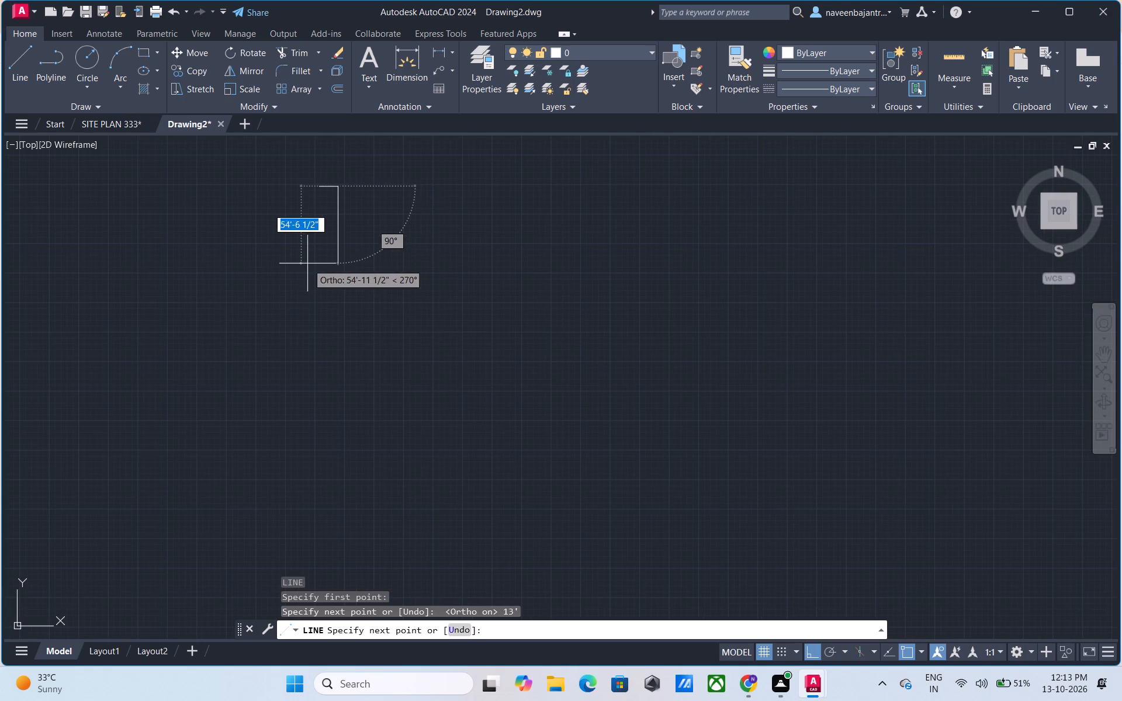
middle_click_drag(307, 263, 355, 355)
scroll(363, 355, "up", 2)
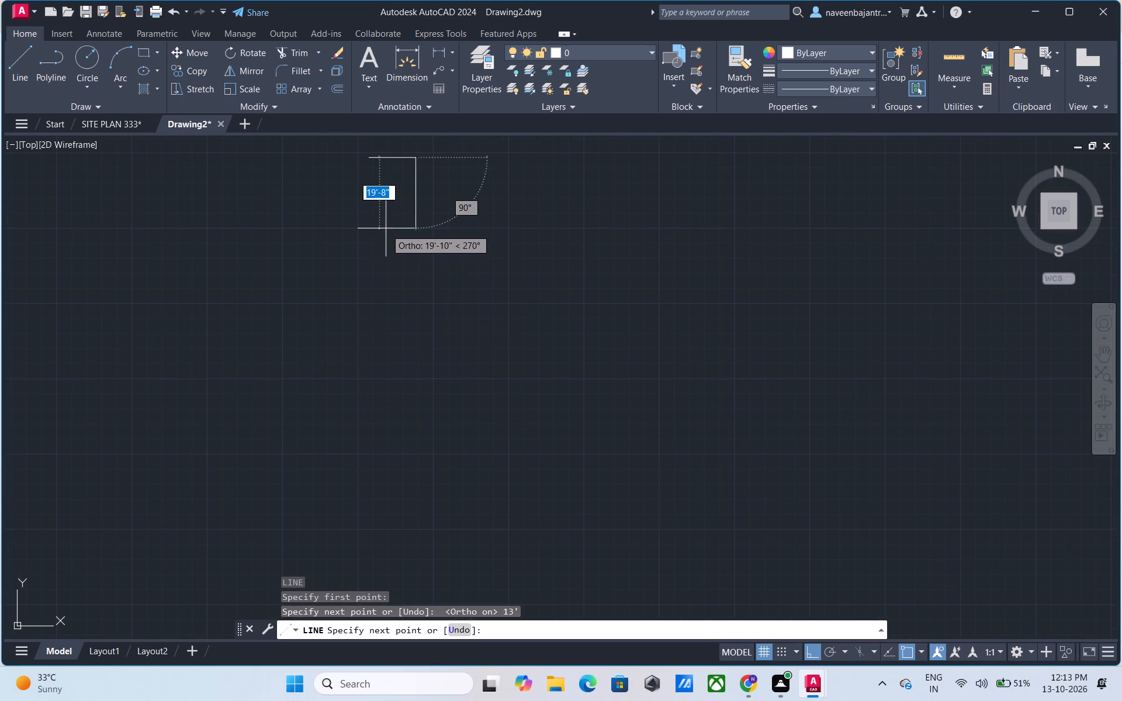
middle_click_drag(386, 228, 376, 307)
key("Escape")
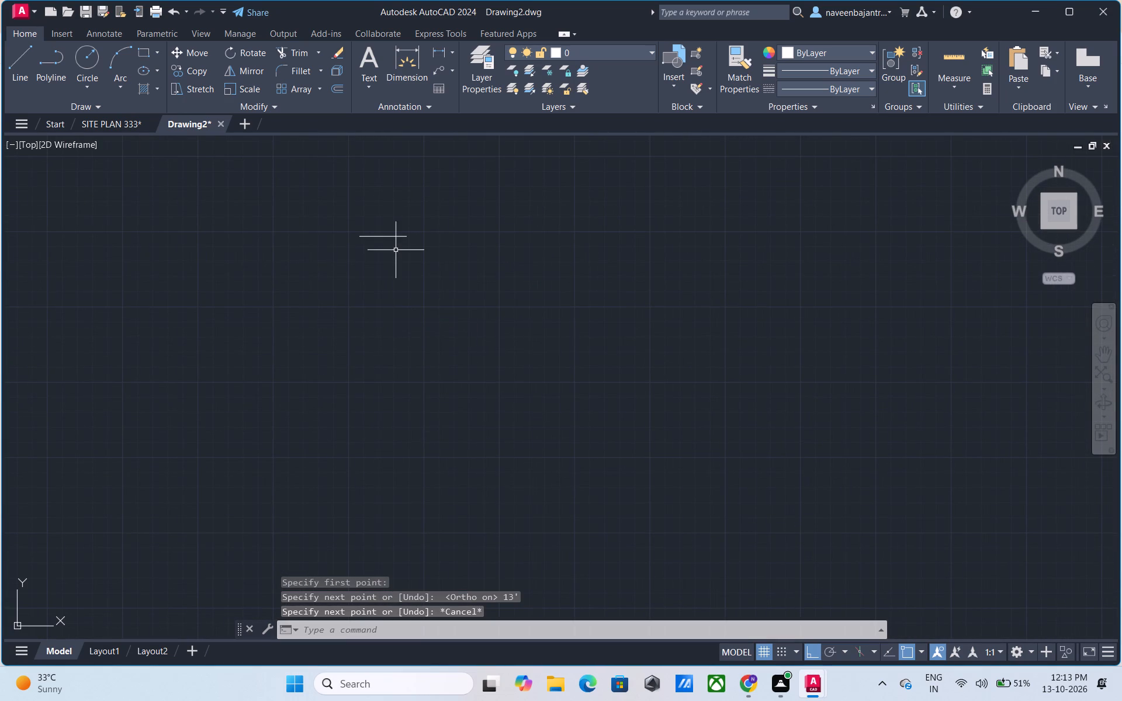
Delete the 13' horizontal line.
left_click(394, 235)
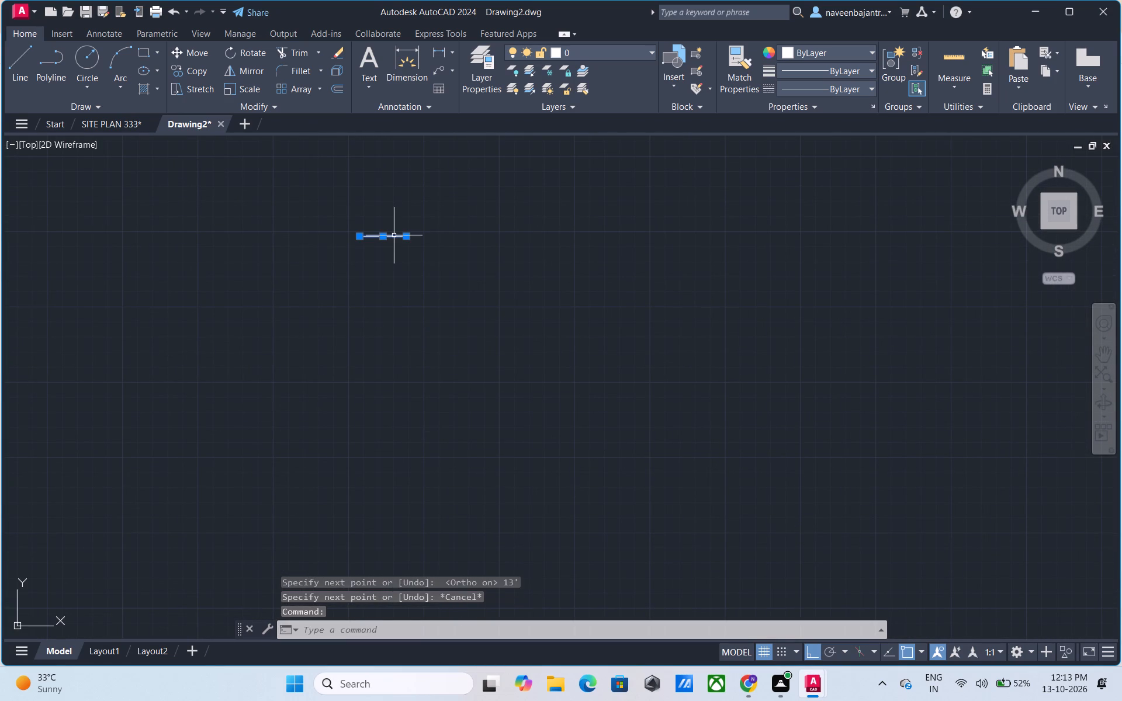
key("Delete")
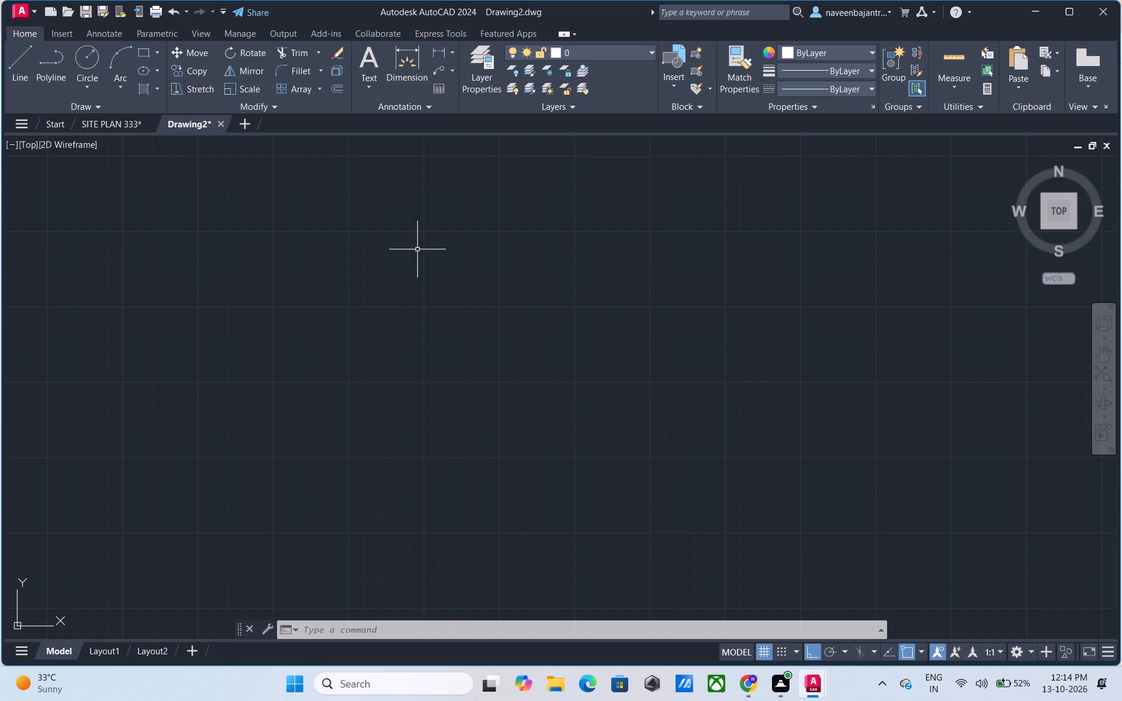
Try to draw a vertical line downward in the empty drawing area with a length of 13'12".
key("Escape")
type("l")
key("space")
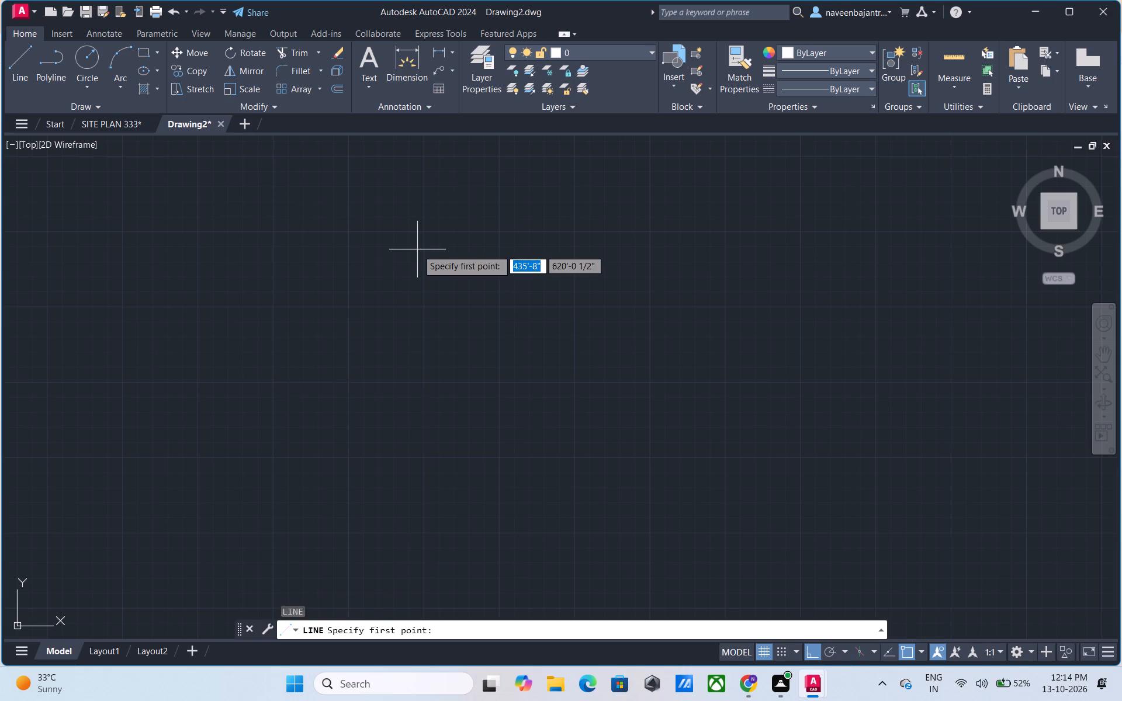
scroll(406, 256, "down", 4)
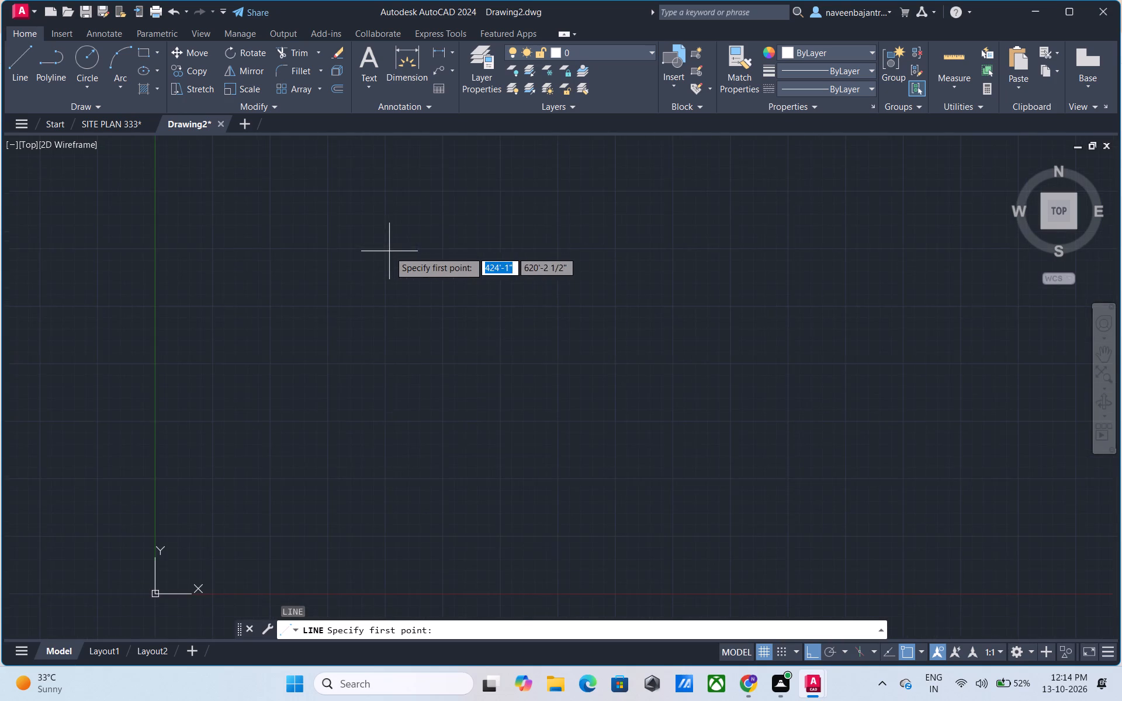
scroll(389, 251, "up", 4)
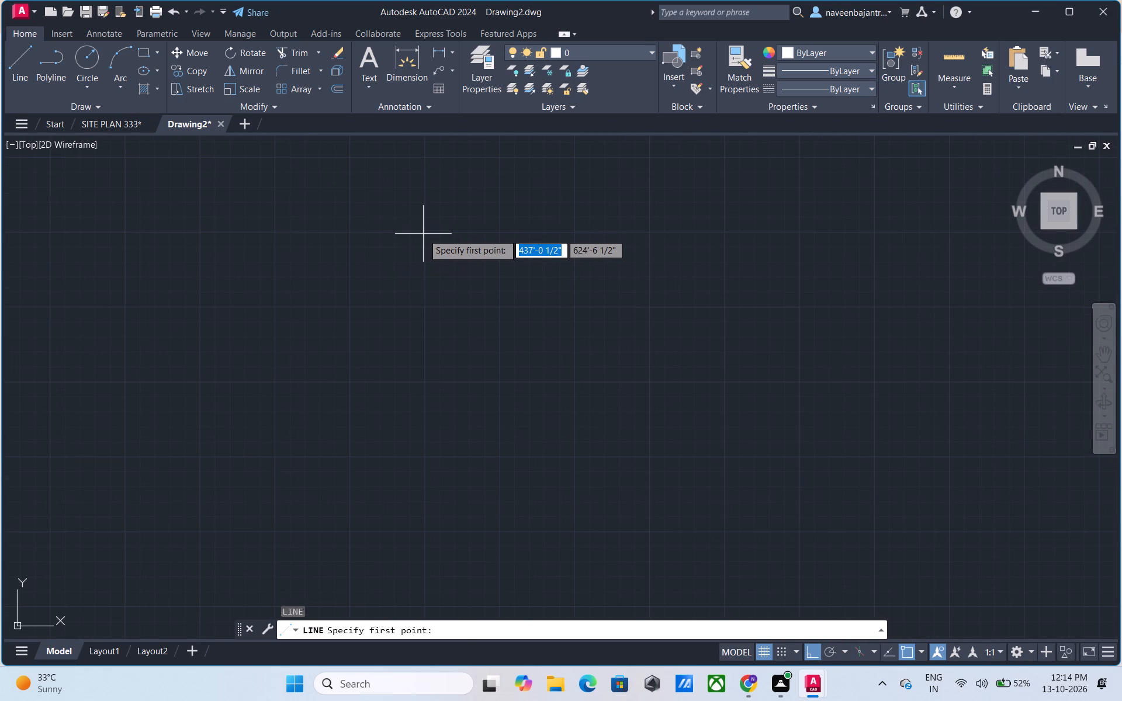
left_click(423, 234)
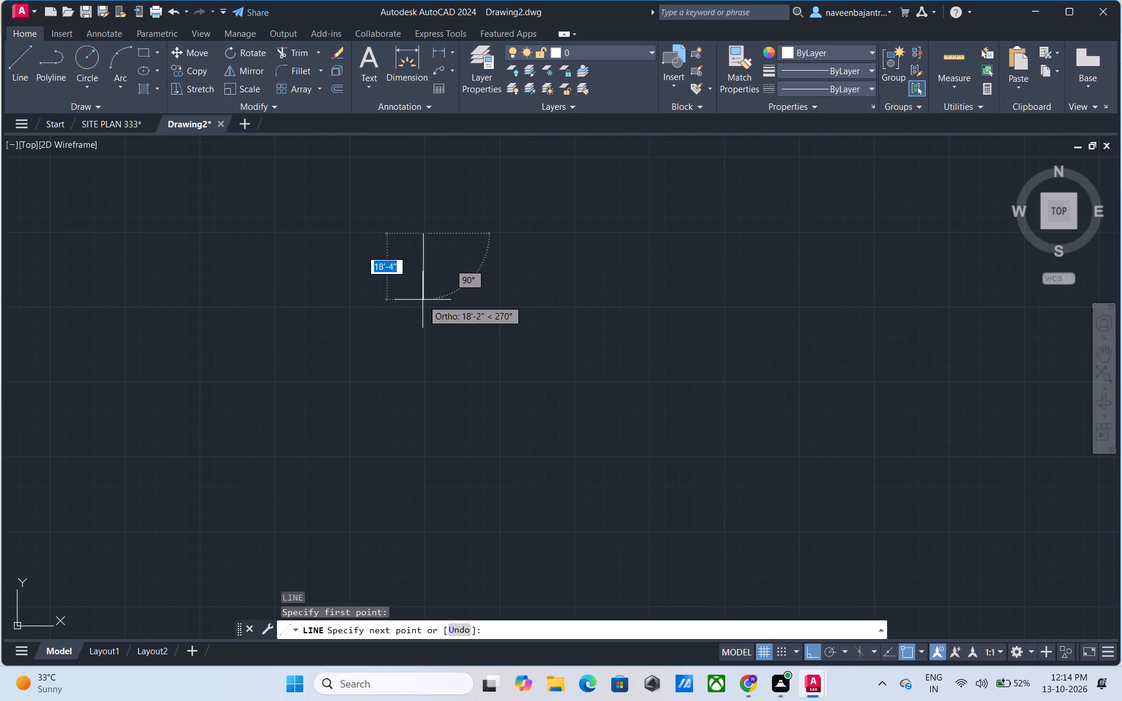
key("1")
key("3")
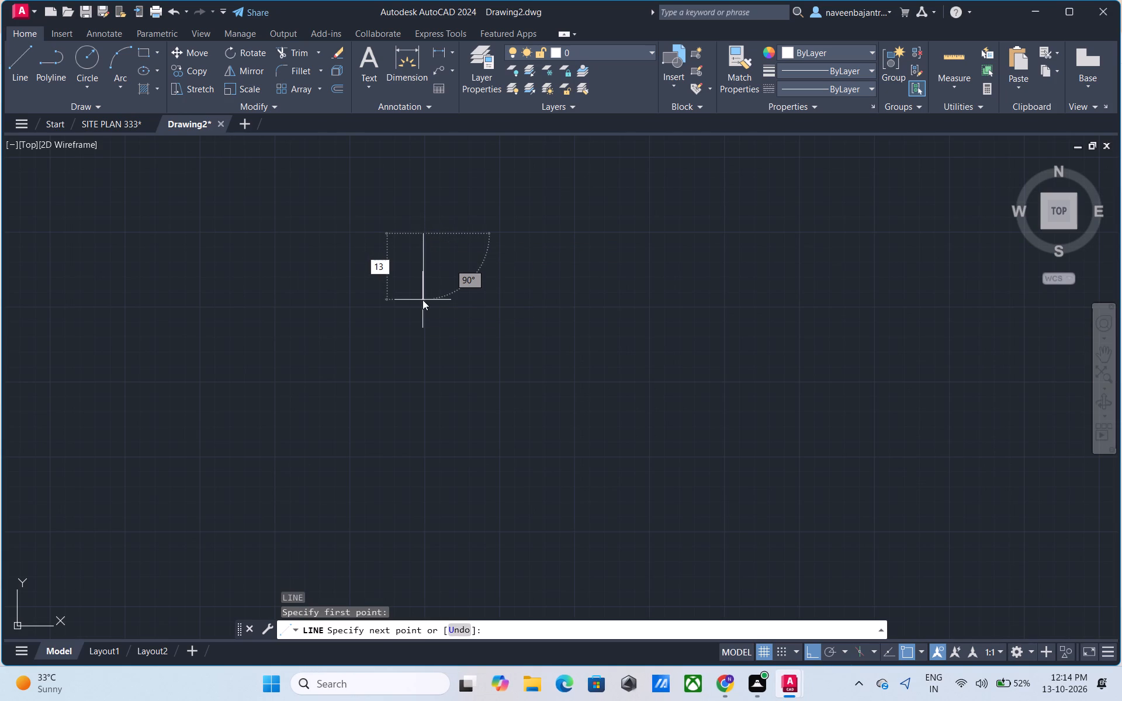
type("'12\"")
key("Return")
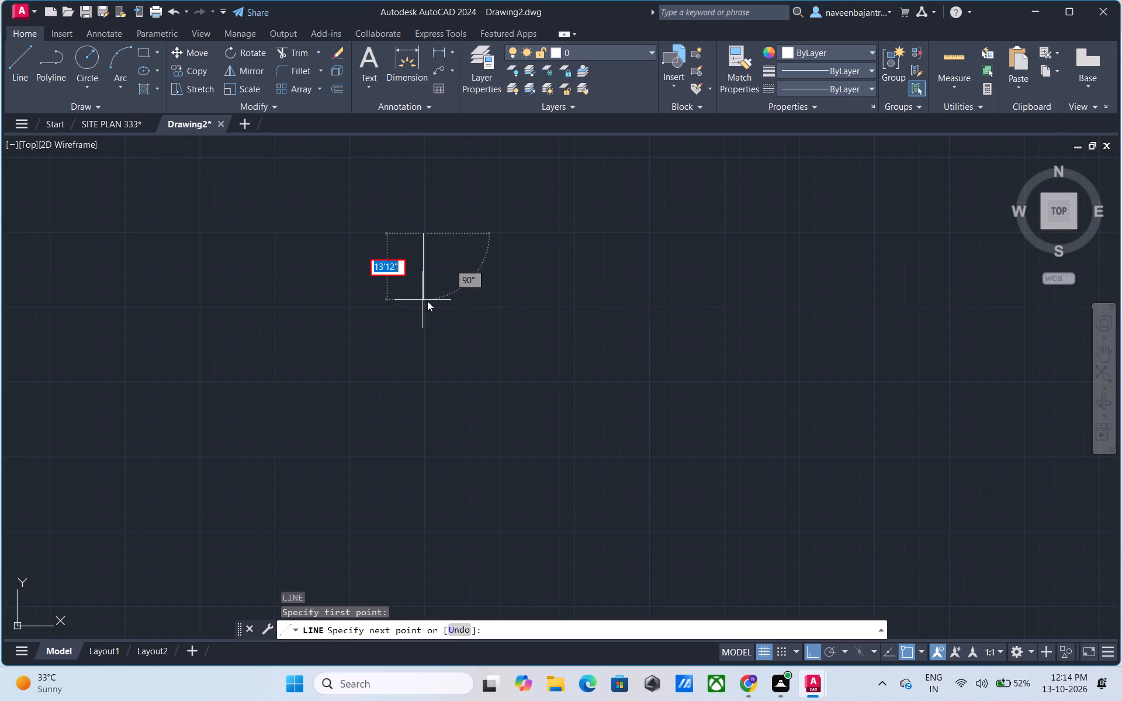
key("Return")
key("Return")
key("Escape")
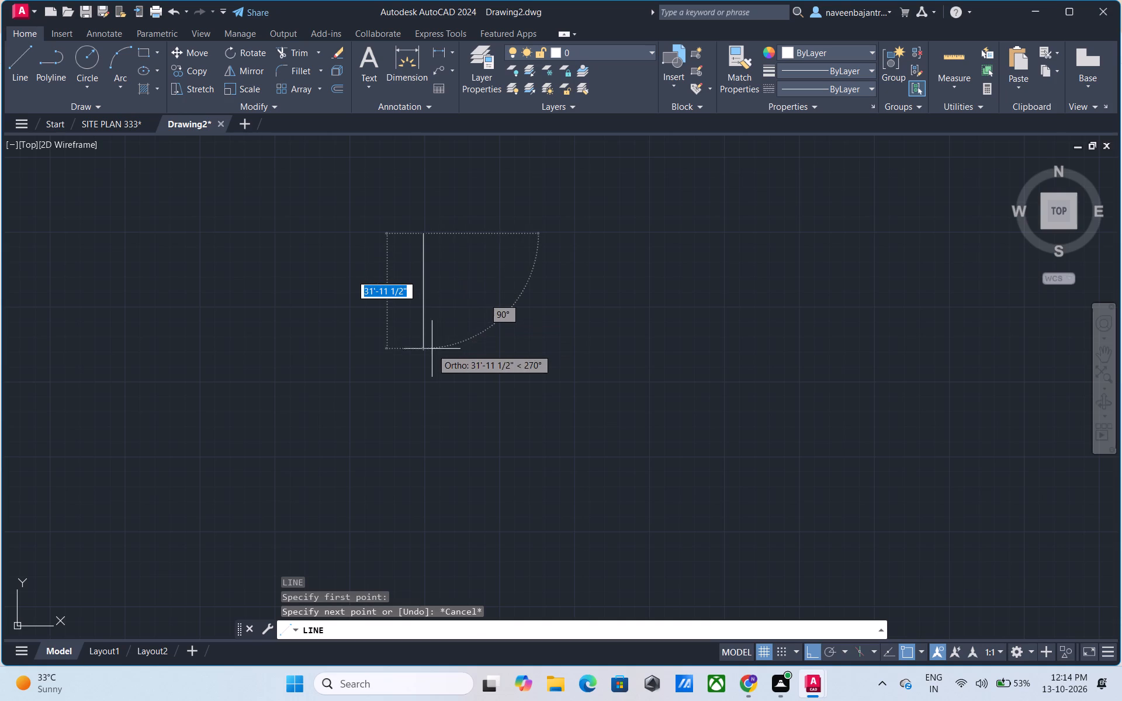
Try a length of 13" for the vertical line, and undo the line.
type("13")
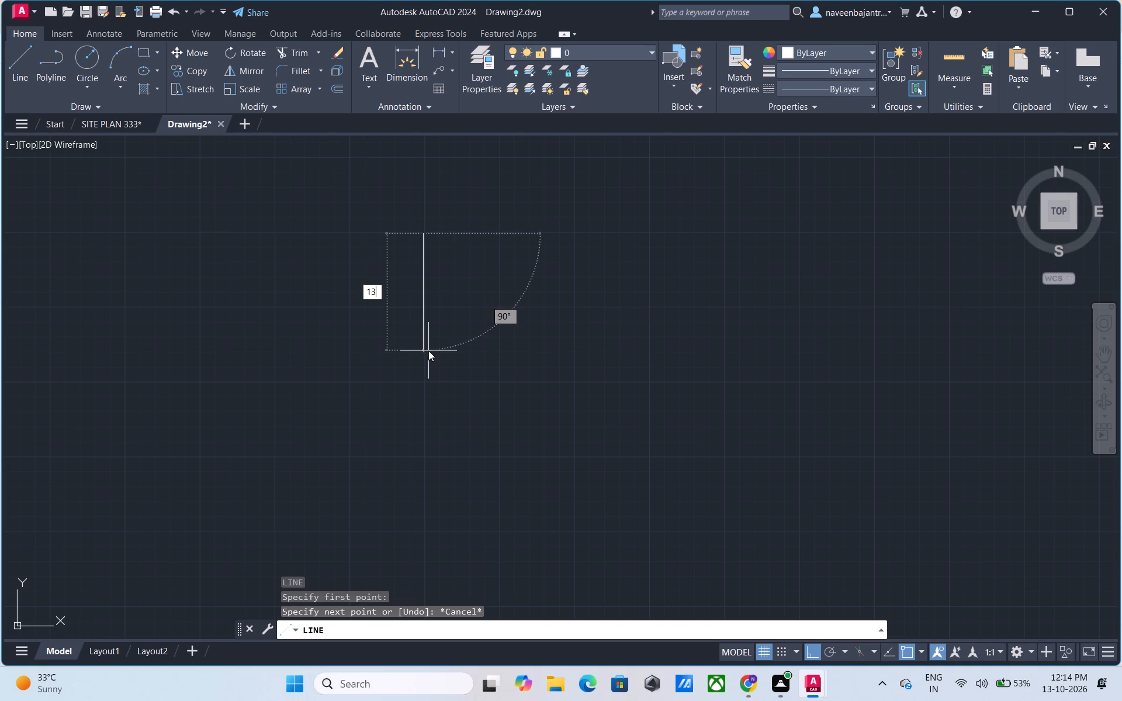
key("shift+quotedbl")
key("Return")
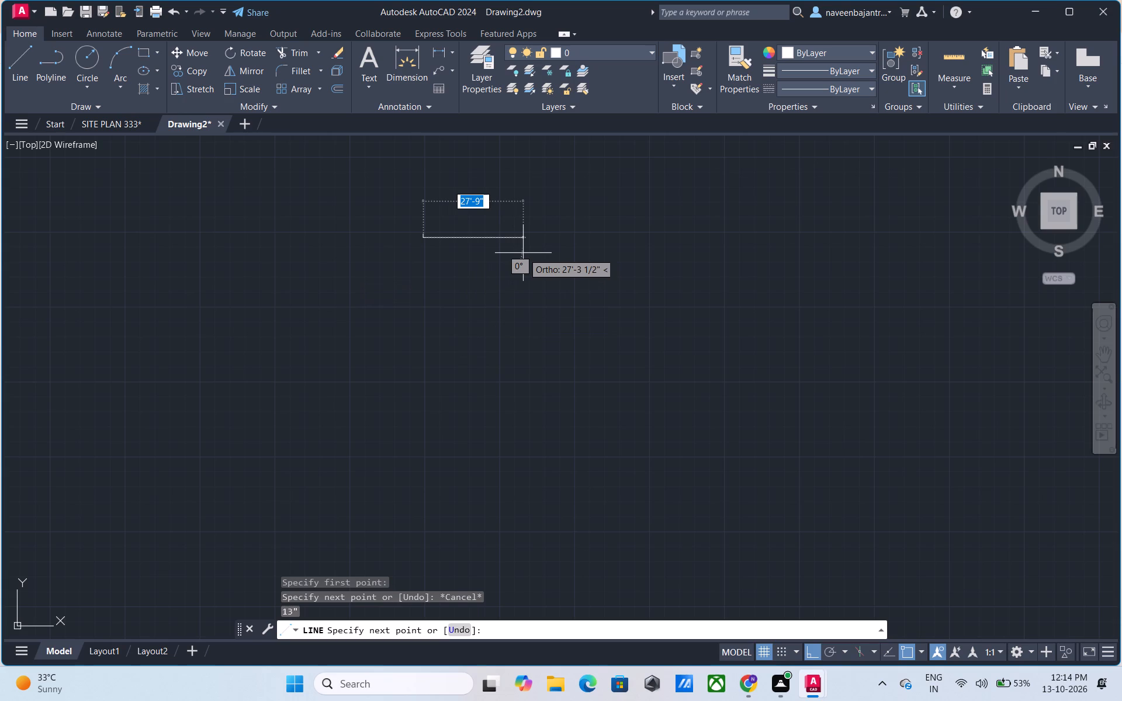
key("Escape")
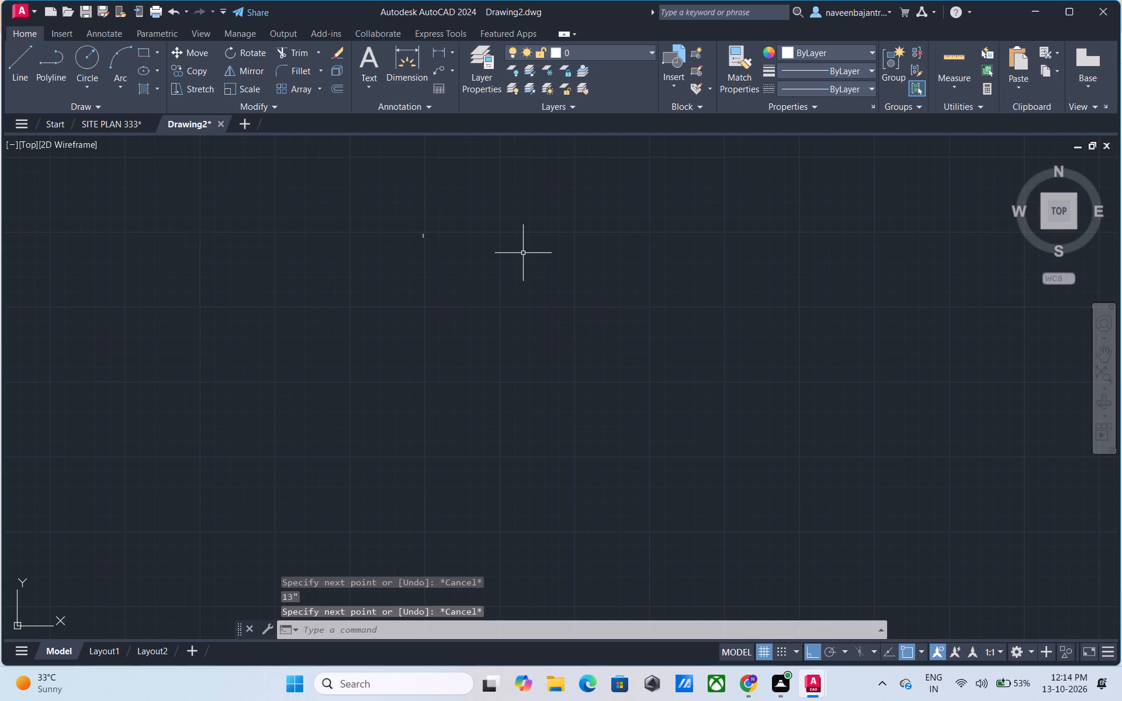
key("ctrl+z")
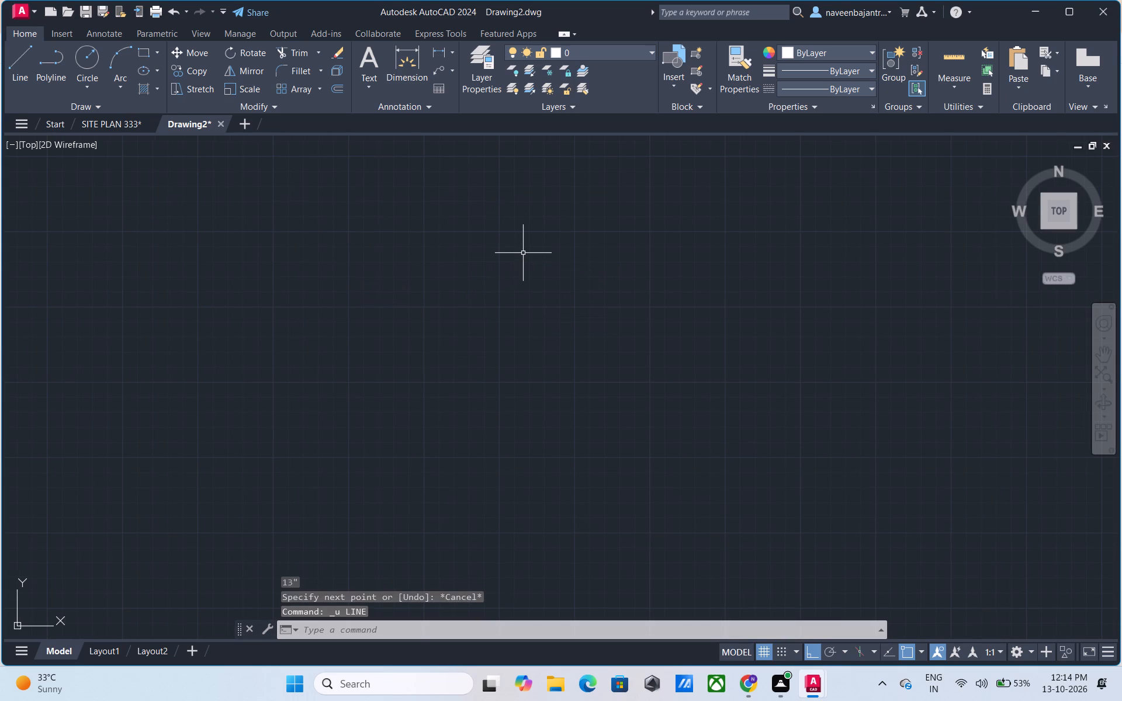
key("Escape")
Draw a 13.12' vertical line downward in the empty drawing area and end the Line command.
type("l")
key("space")
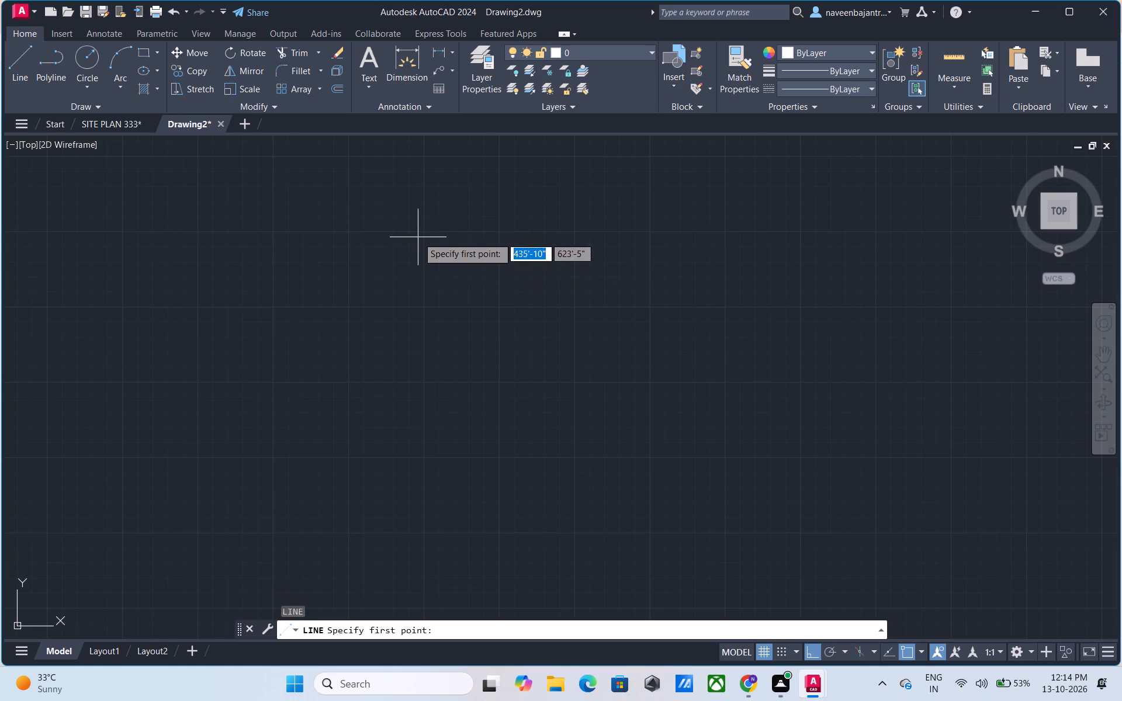
left_click(423, 233)
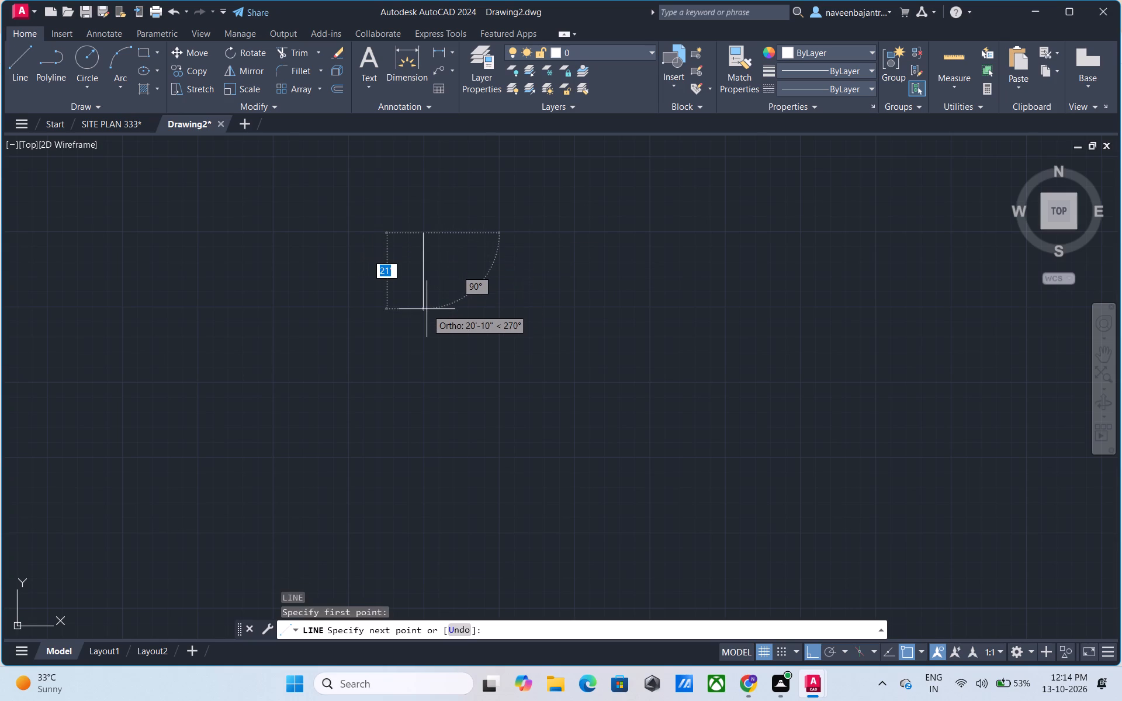
type("13.12'")
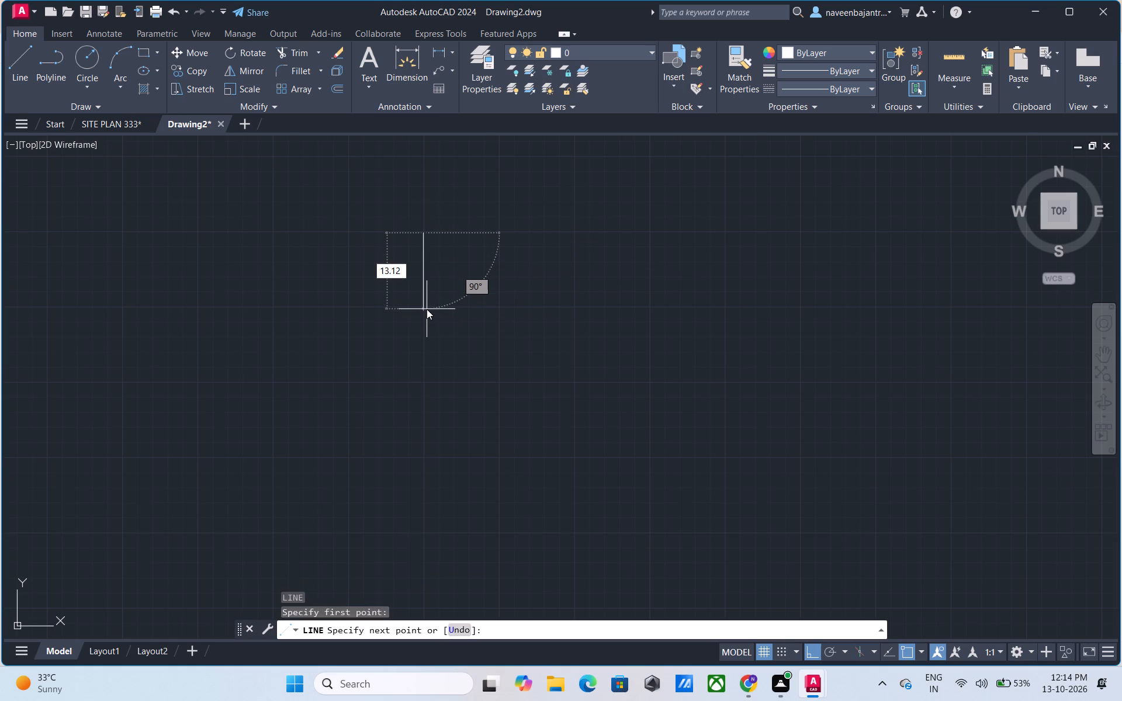
key("Return")
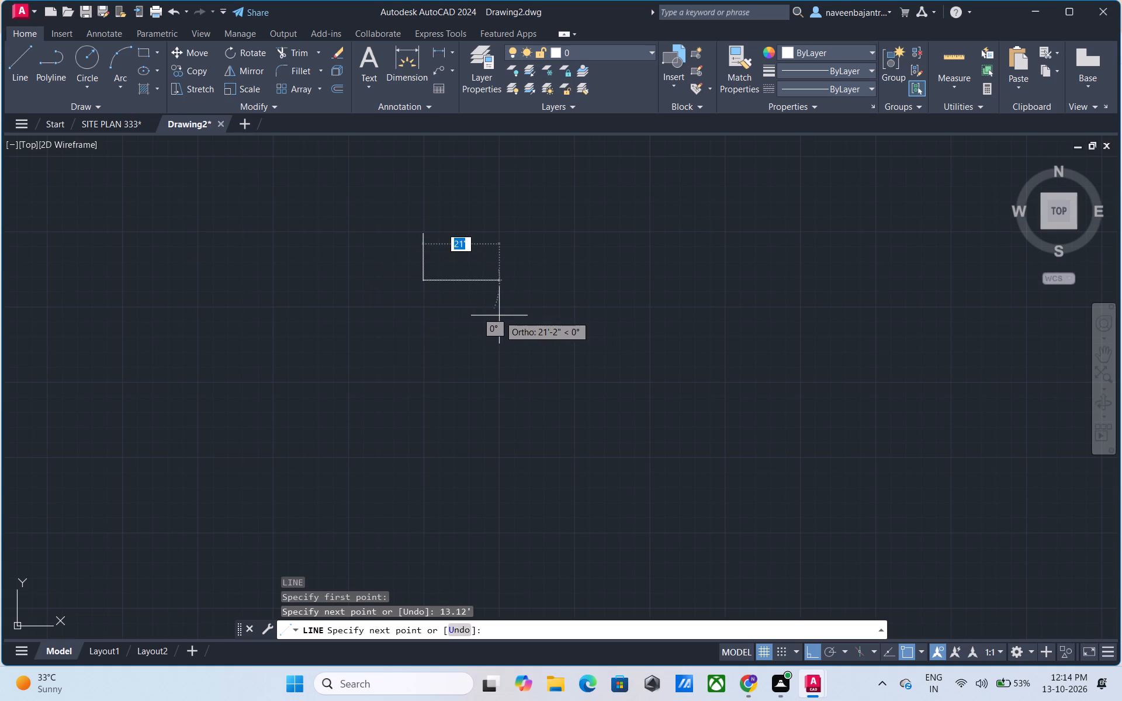
key("Escape")
Offset the vertical line 9" to its right to form the first wall's thickness.
scroll(453, 266, "up", 3)
middle_click_drag(386, 242, 386, 244)
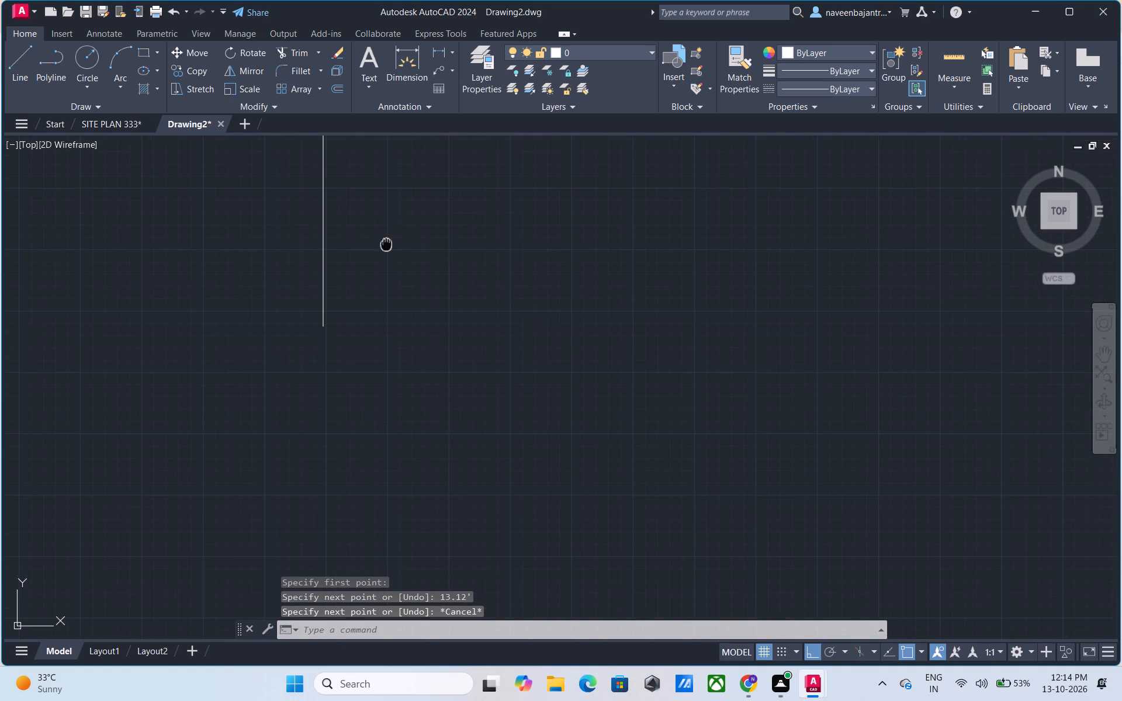
middle_click_drag(386, 244, 412, 308)
type("o 9\"")
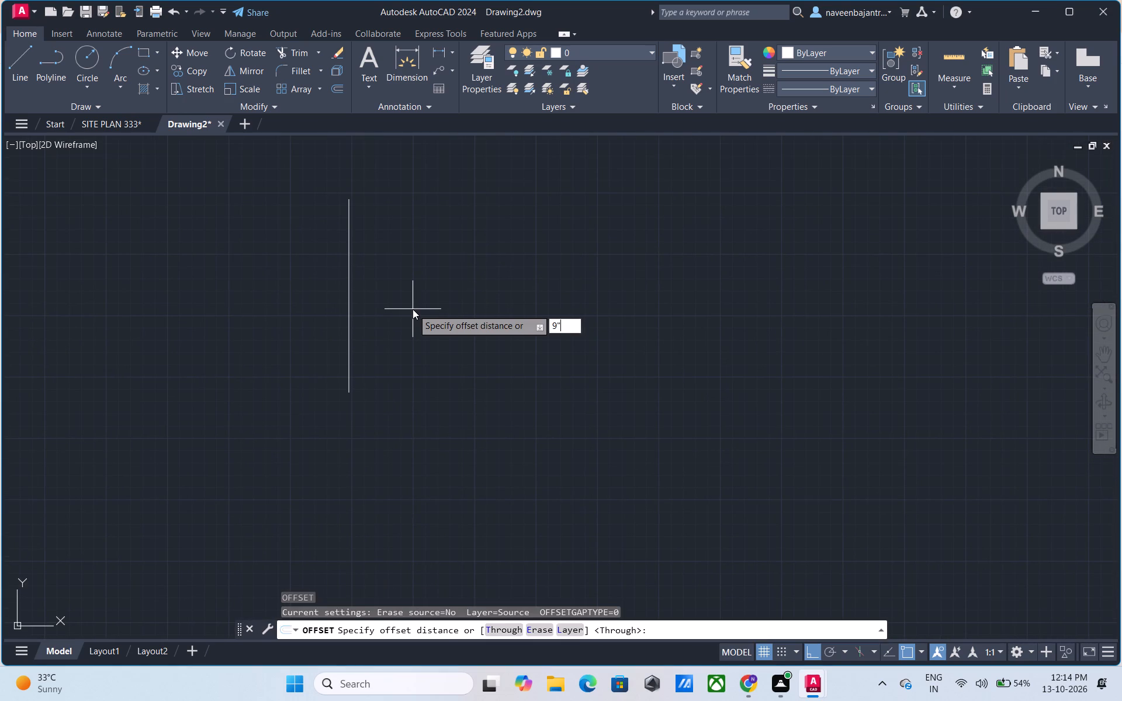
key("Return")
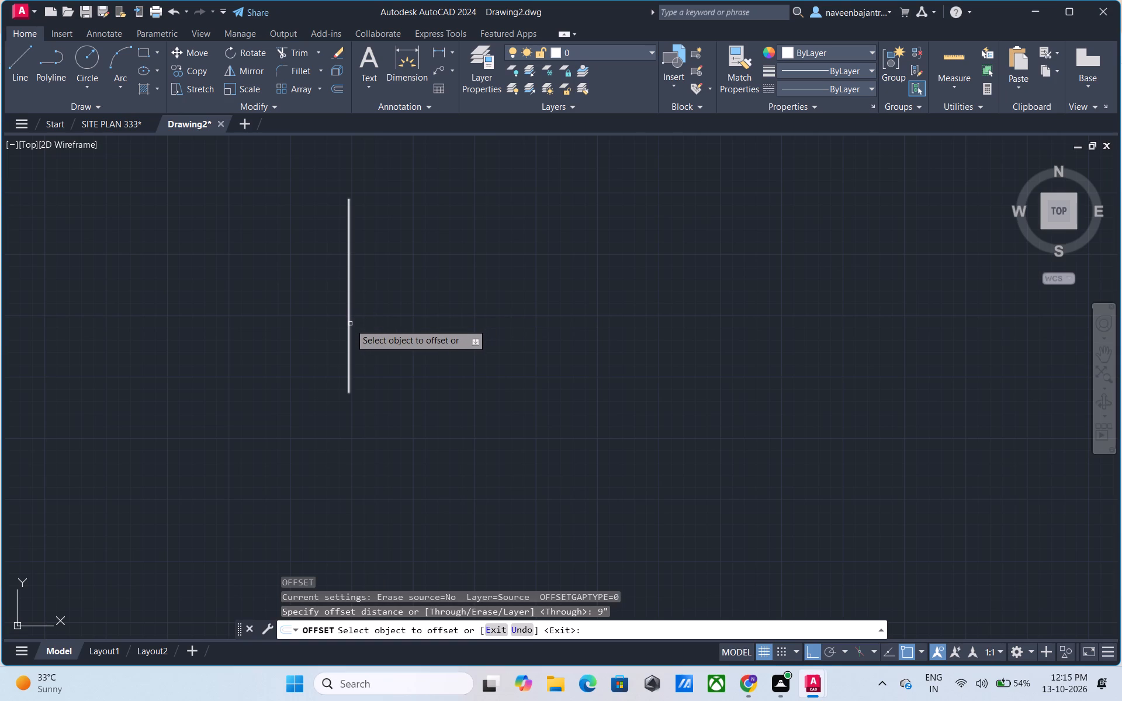
left_click(349, 325)
left_click(367, 327)
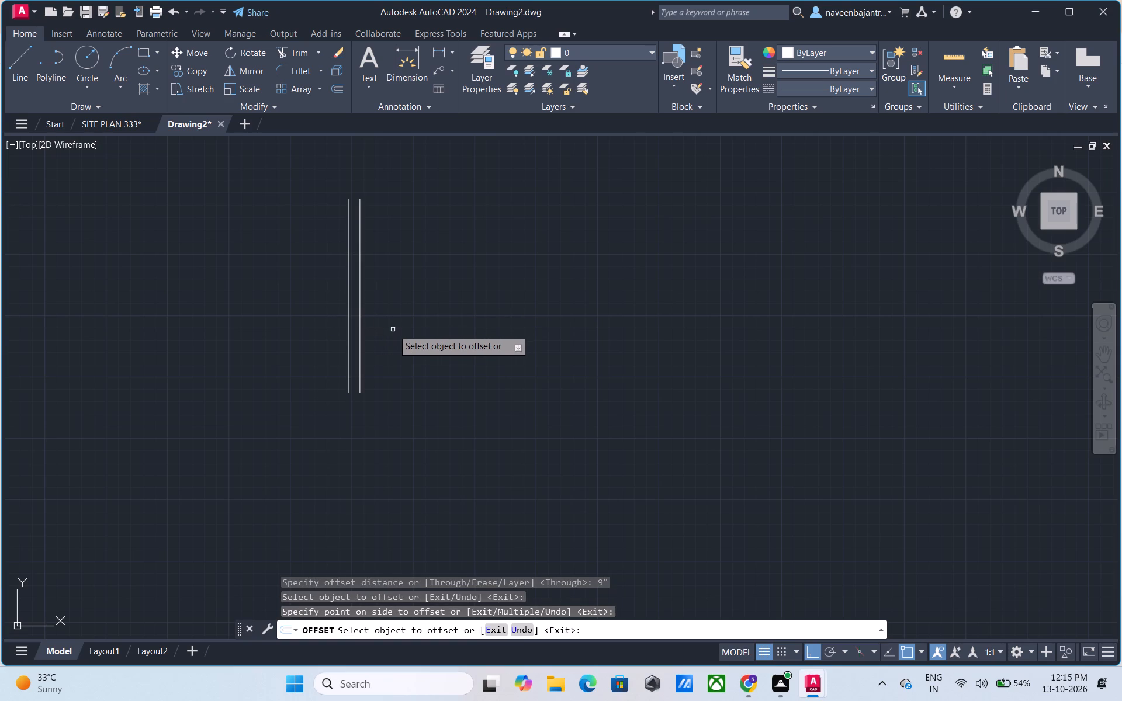
key("Escape")
Offset the first wall's inner line 13.78' to the right to set the room width.
key("o")
key("space")
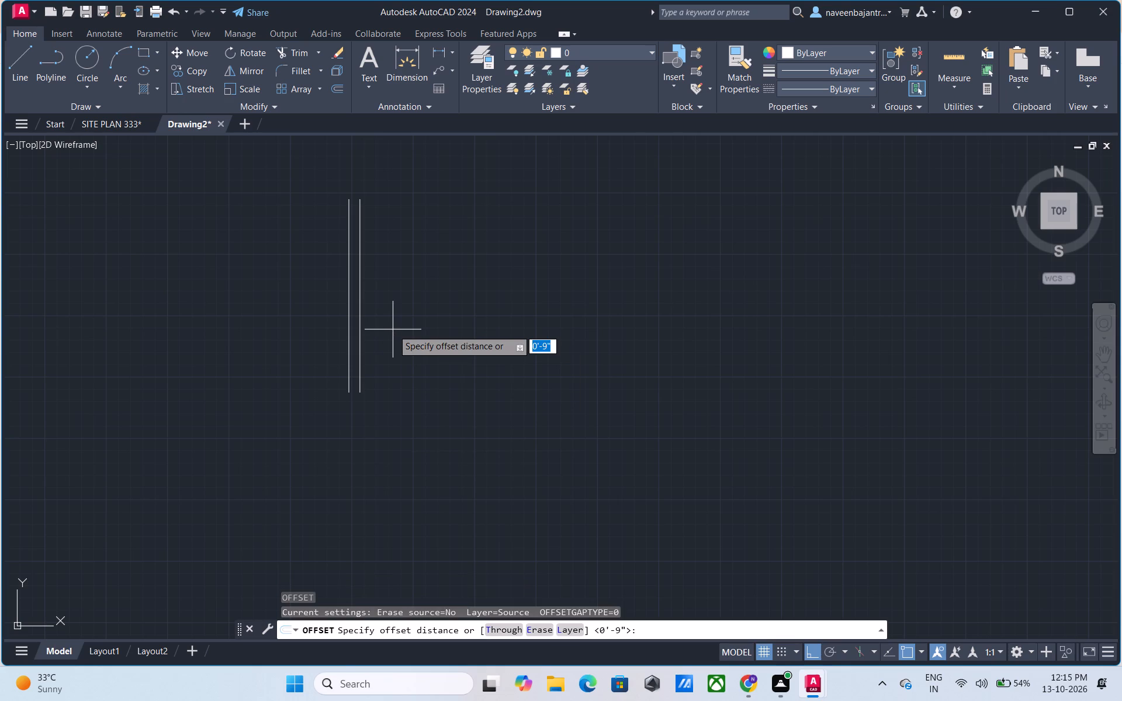
type("13.")
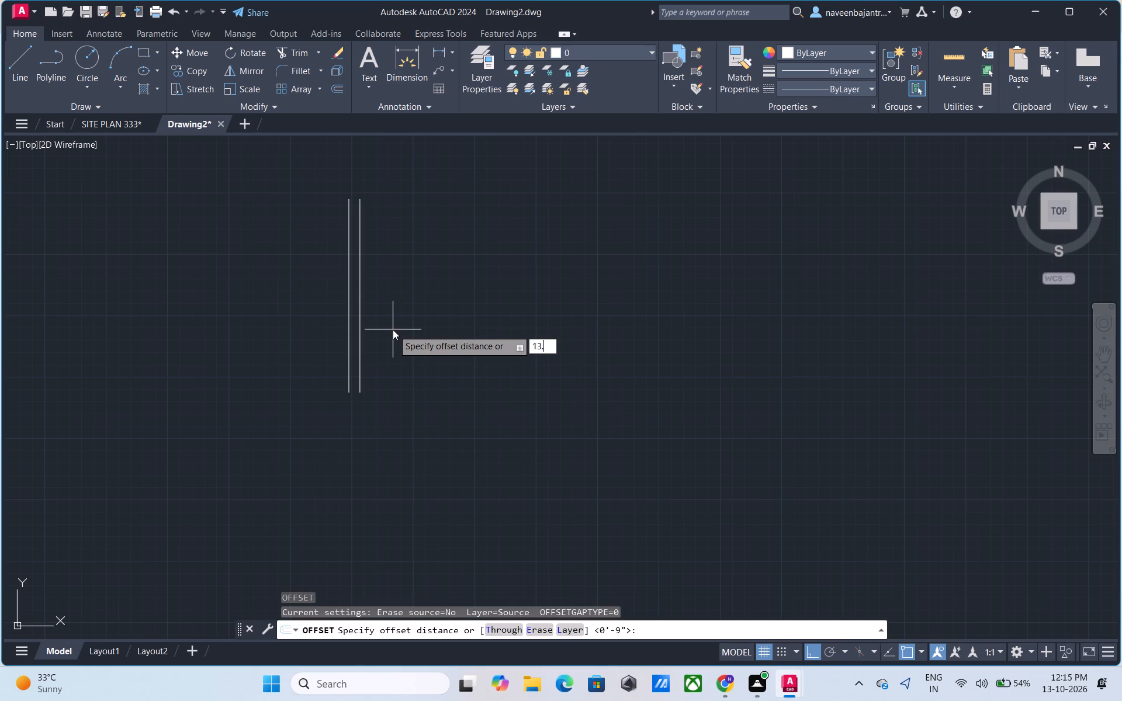
type("78'")
key("Return")
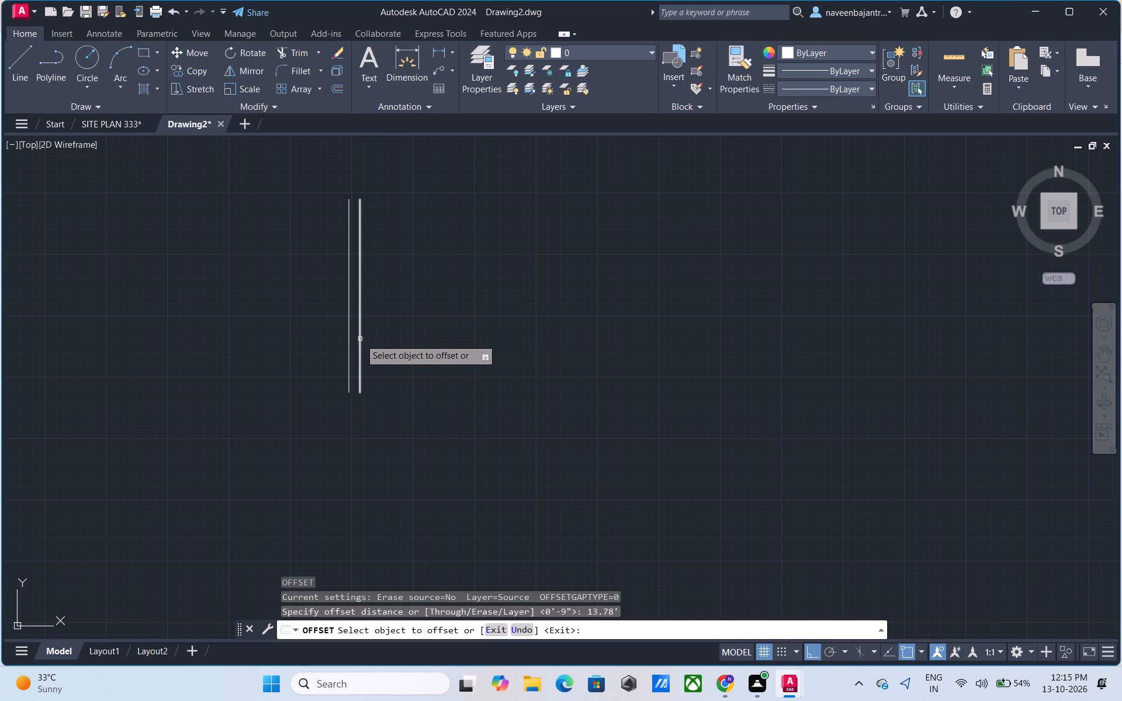
left_click(360, 339)
left_click(421, 343)
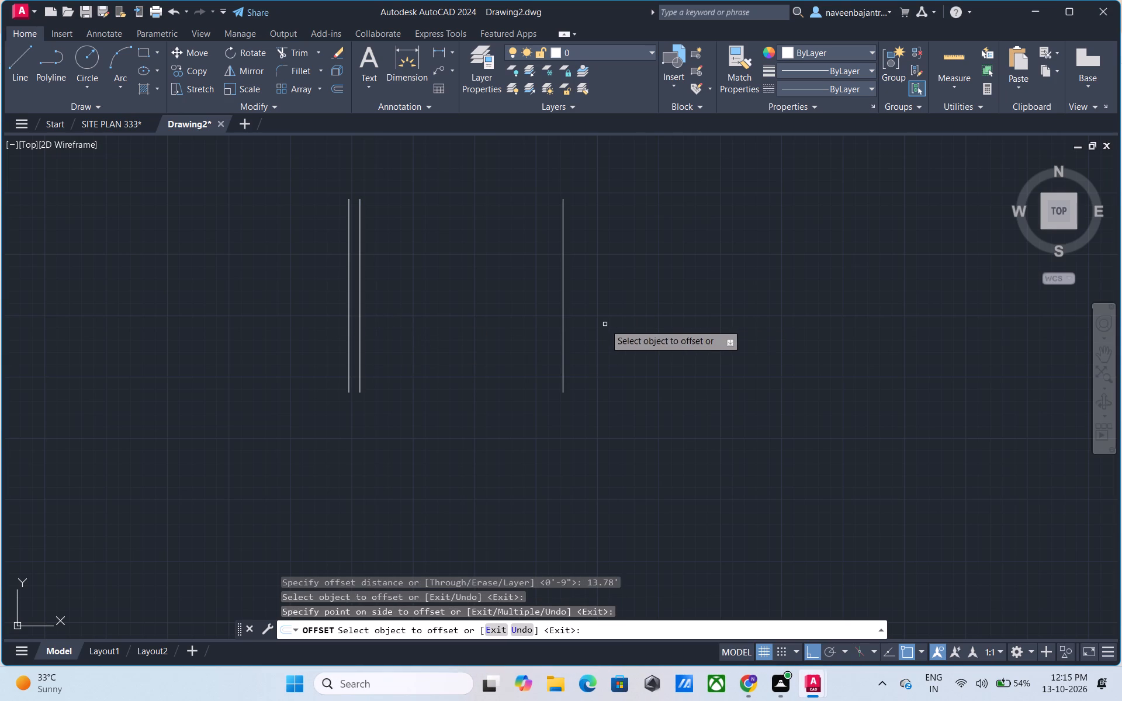
key("Escape")
Offset the rightmost vertical line 9" to its right to form the second wall's thickness.
key("o")
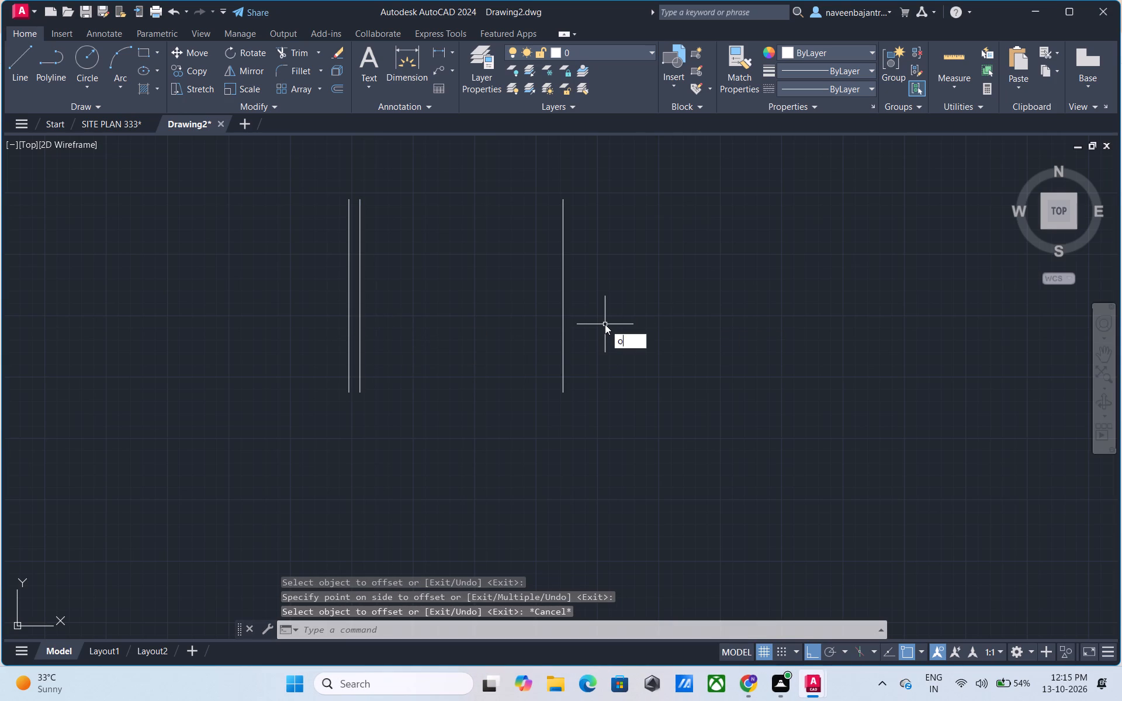
key("space")
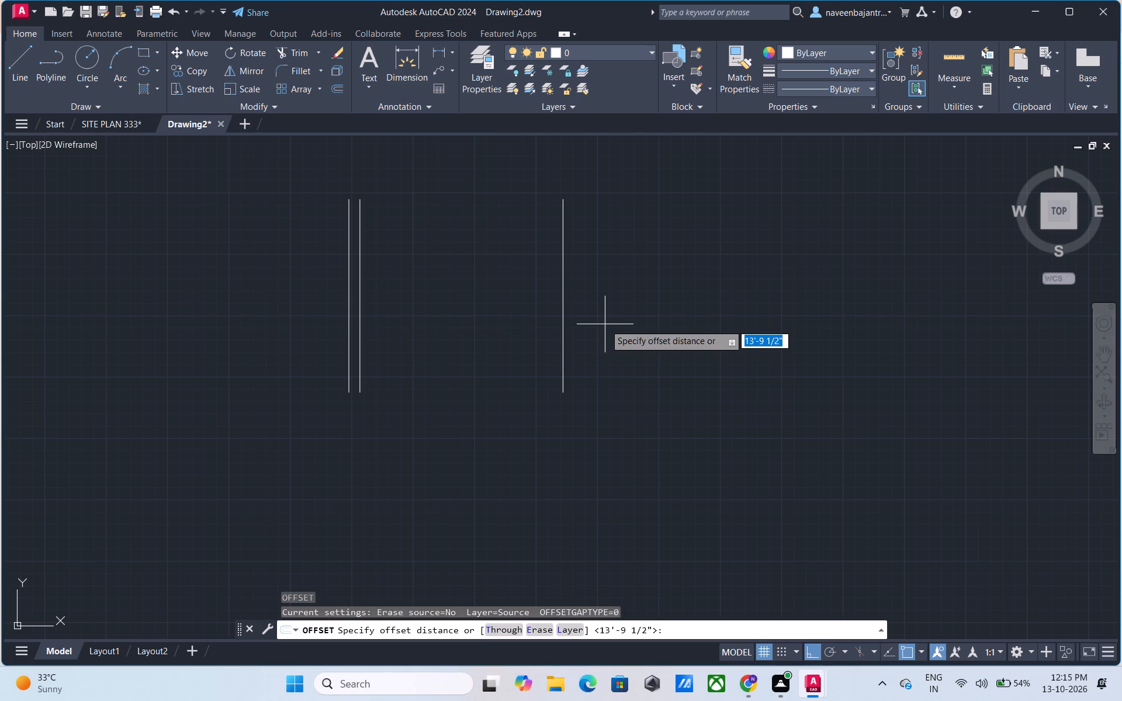
key("9")
key("shift+quotedbl")
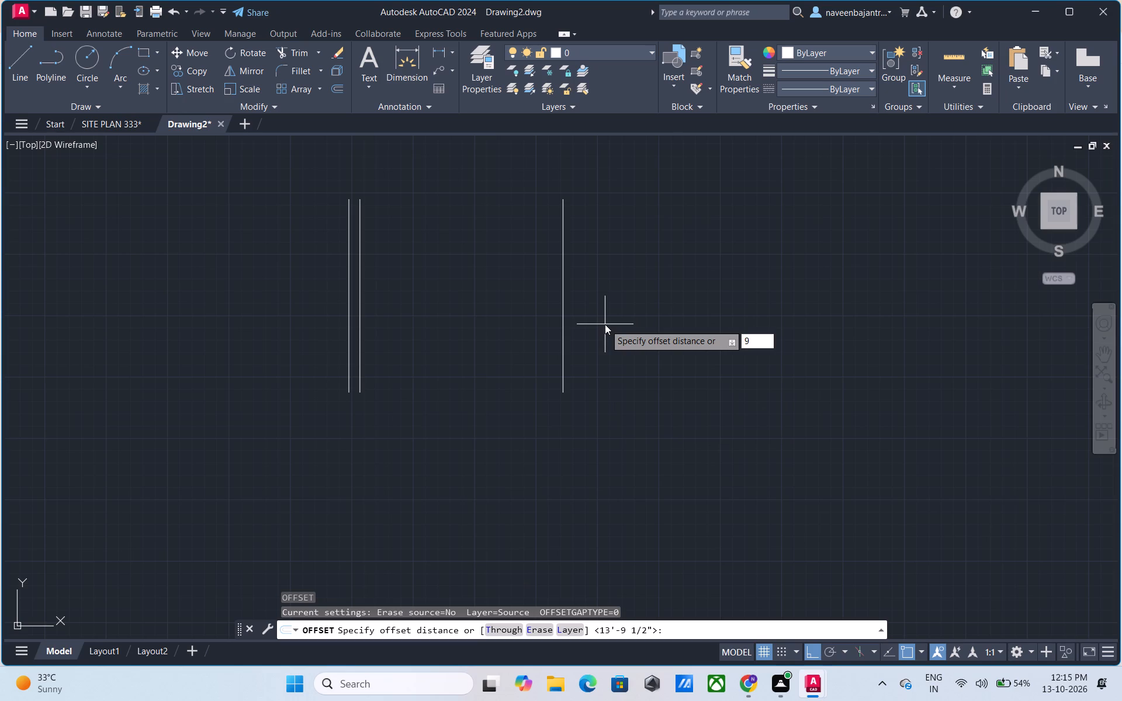
key("Return")
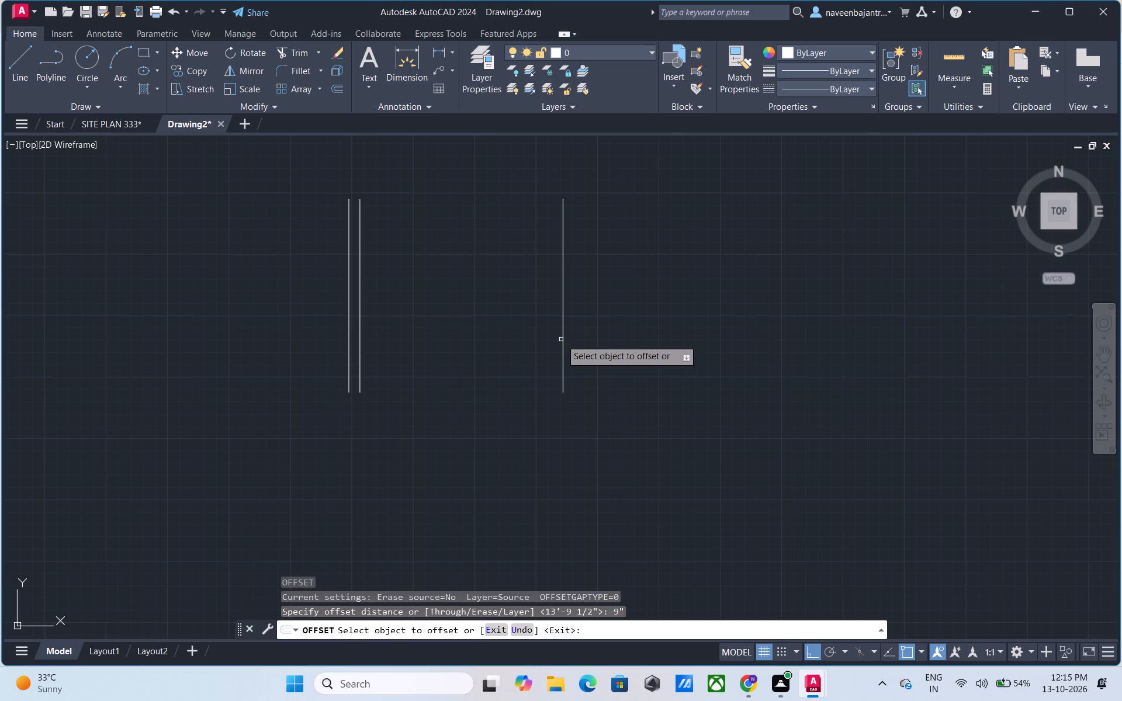
left_click(562, 340)
left_click(583, 341)
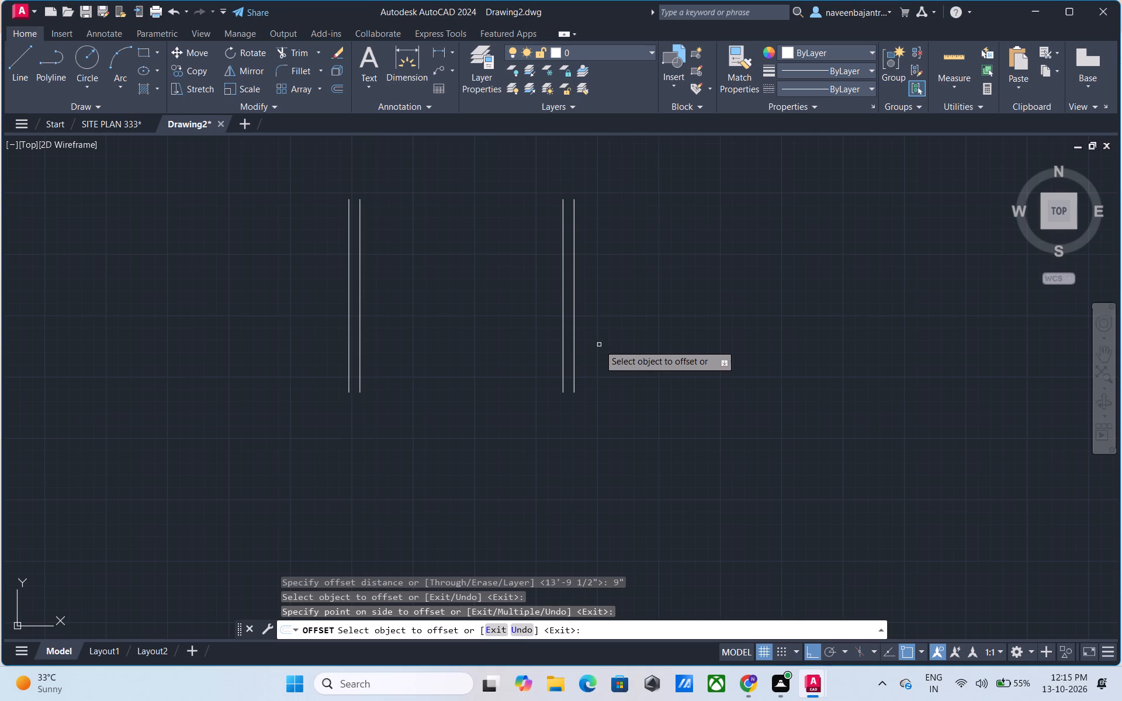
key("Escape")
Offset the second wall's outer vertical line 9.84' to its right to set the second room's width.
type("o")
key("space")
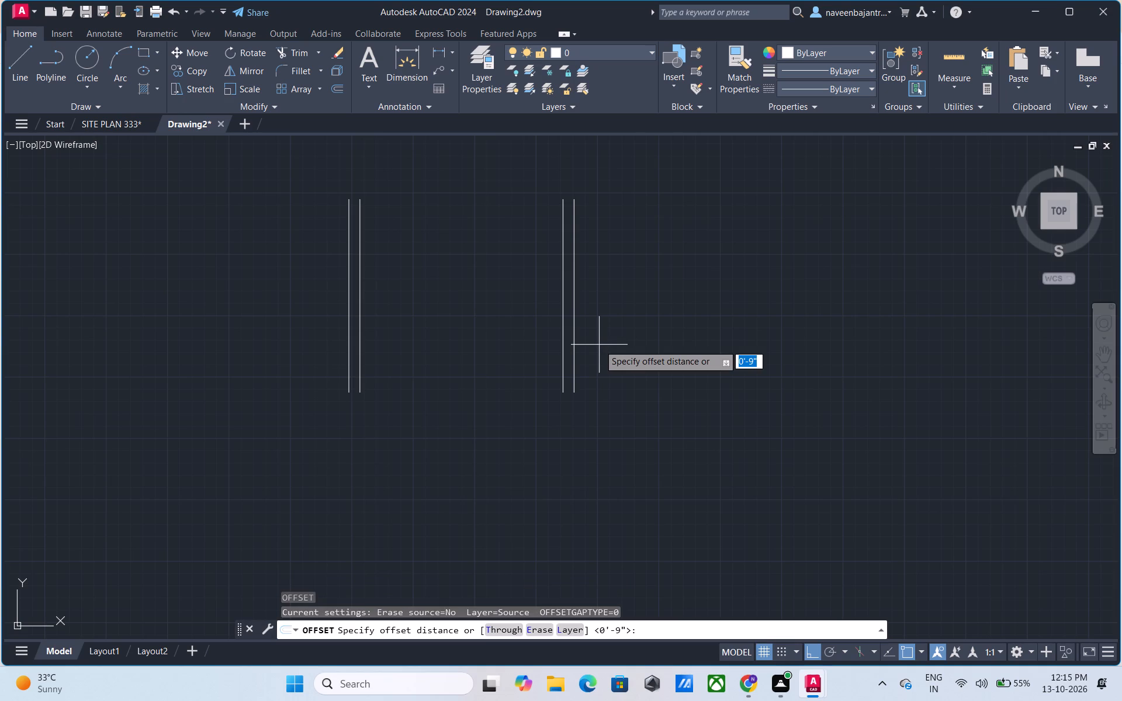
type("9.84")
key("apostrophe")
key("Return")
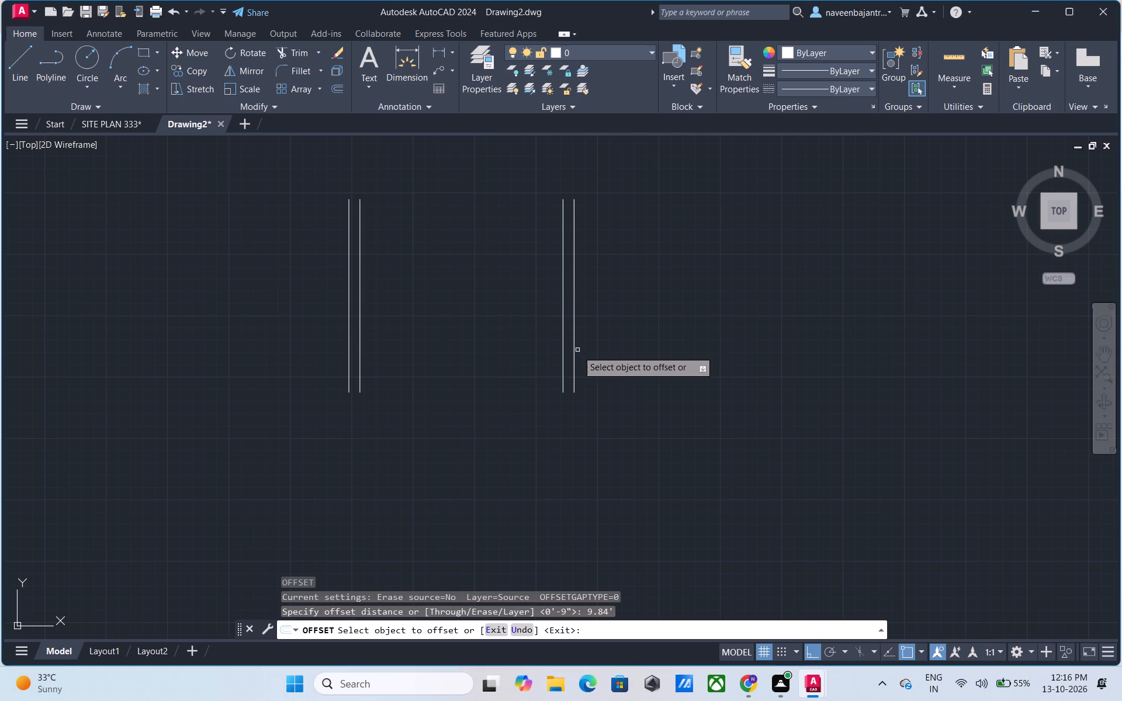
left_click(575, 354)
left_click(657, 352)
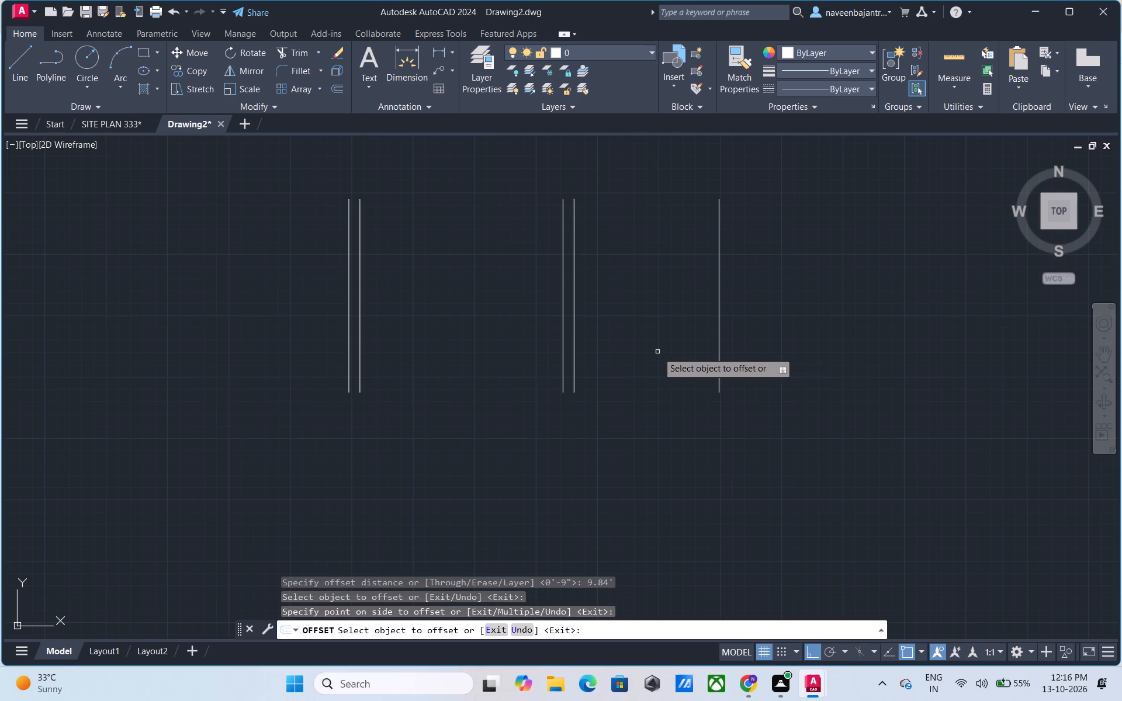
key("Escape")
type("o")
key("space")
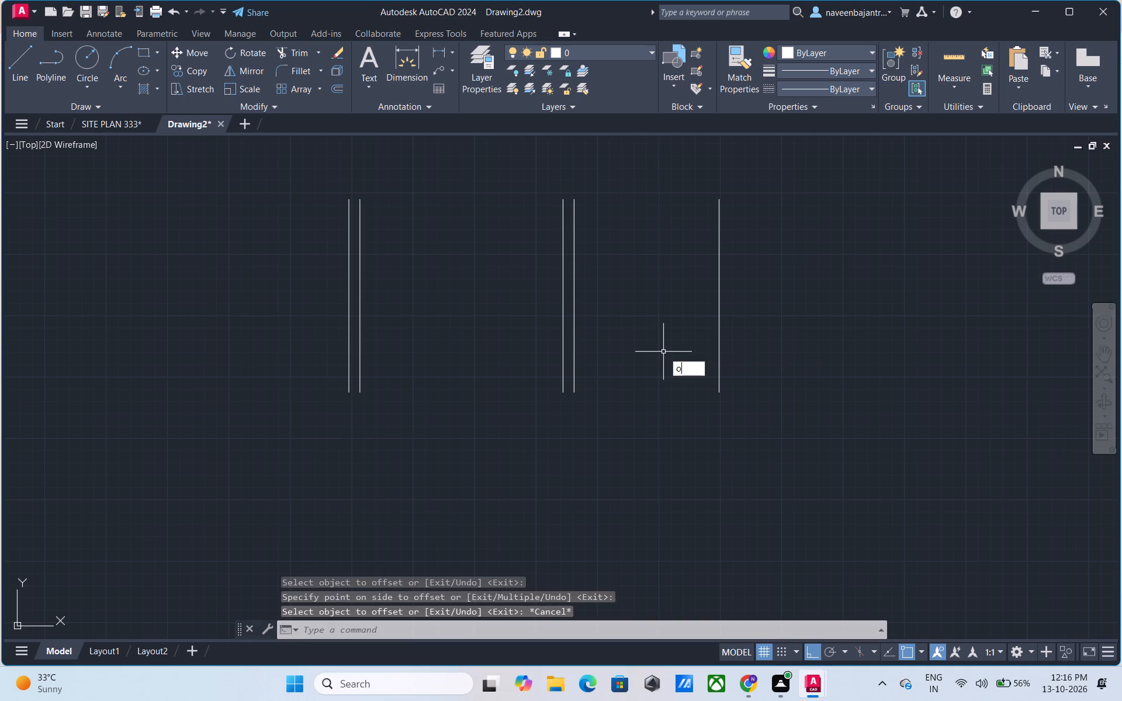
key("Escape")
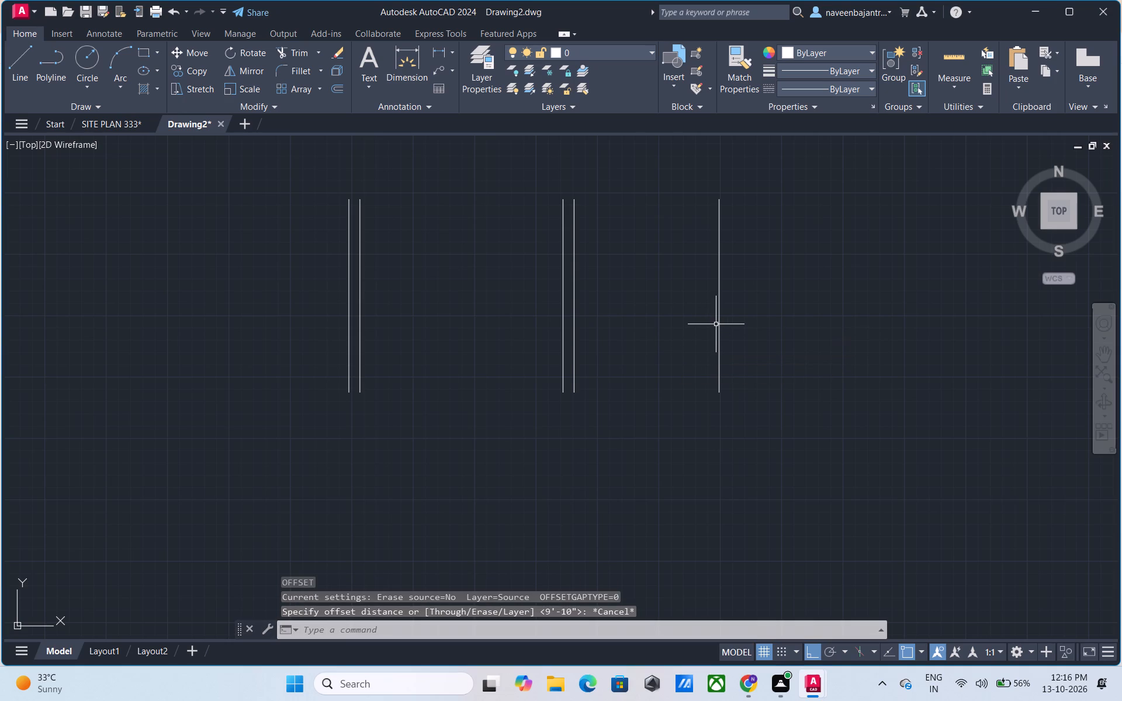
Offset the rightmost vertical line 9" to its right to form the third wall's thickness.
type("o 9\"")
key("Return")
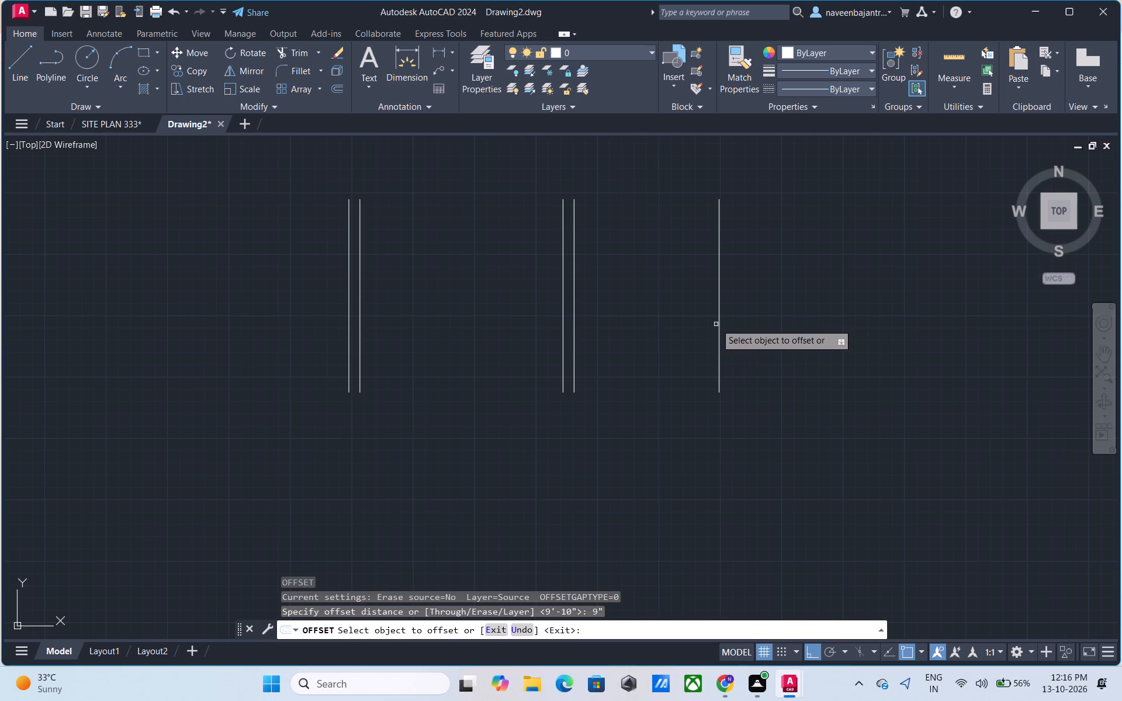
left_click(719, 314)
left_click(752, 317)
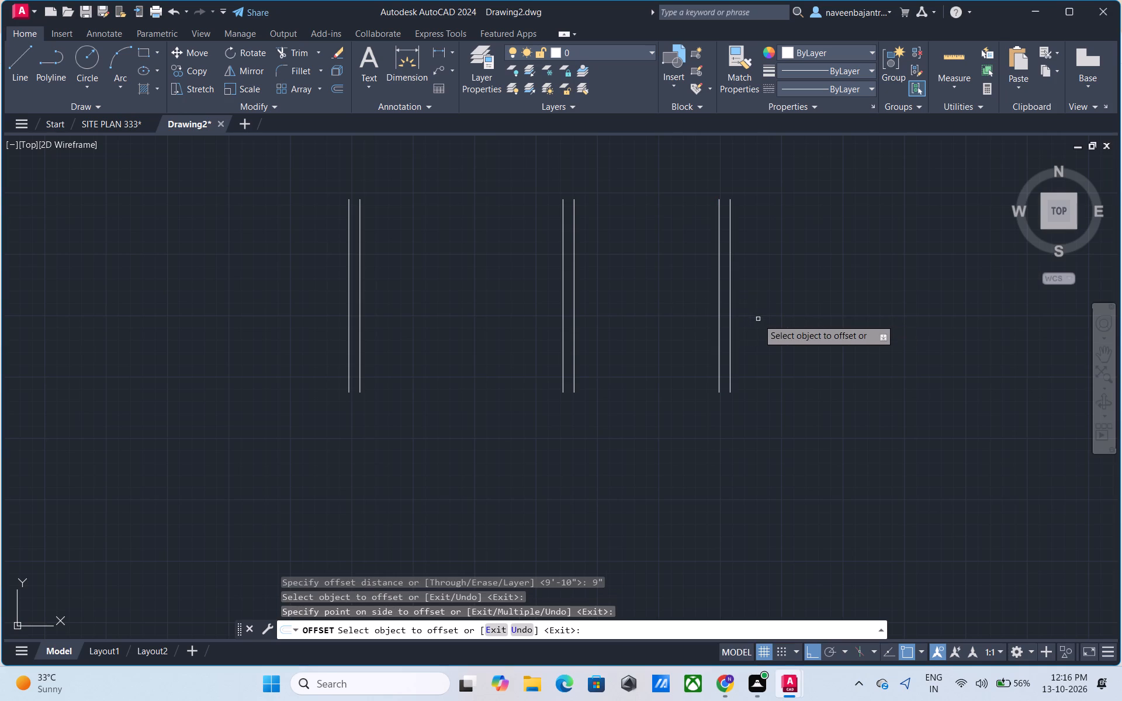
key("Escape")
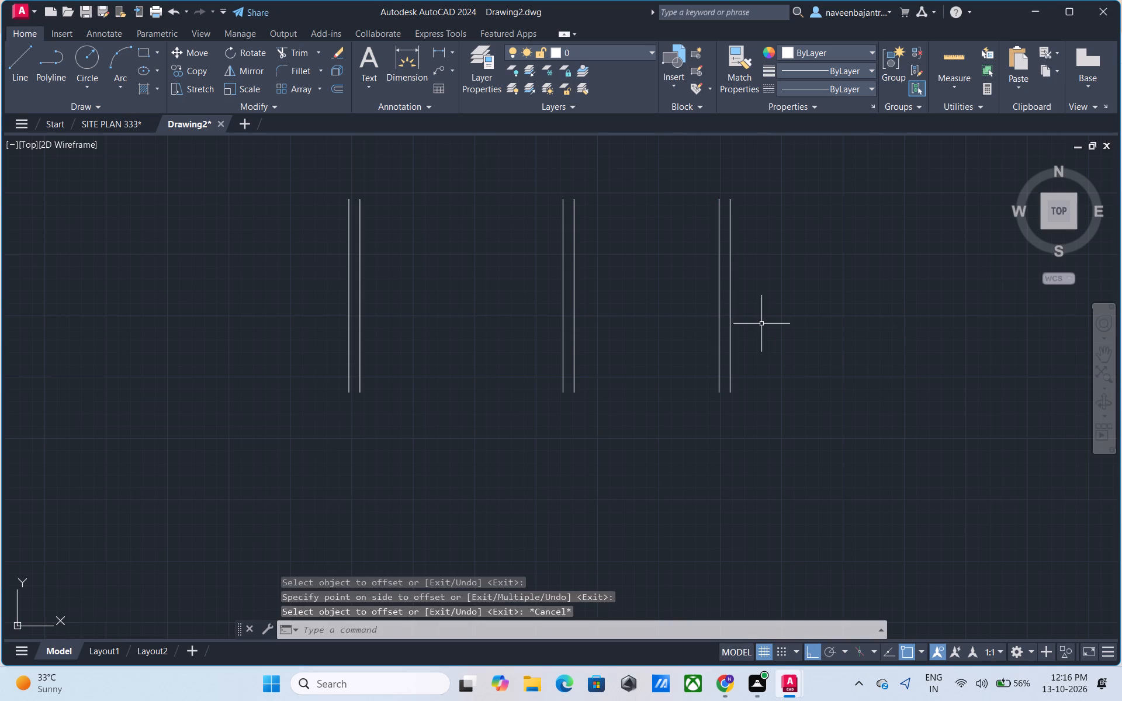
Draw a horizontal line across the wall tops, from the leftmost line's upper end to the rightmost line's upper end.
type("l")
key("space")
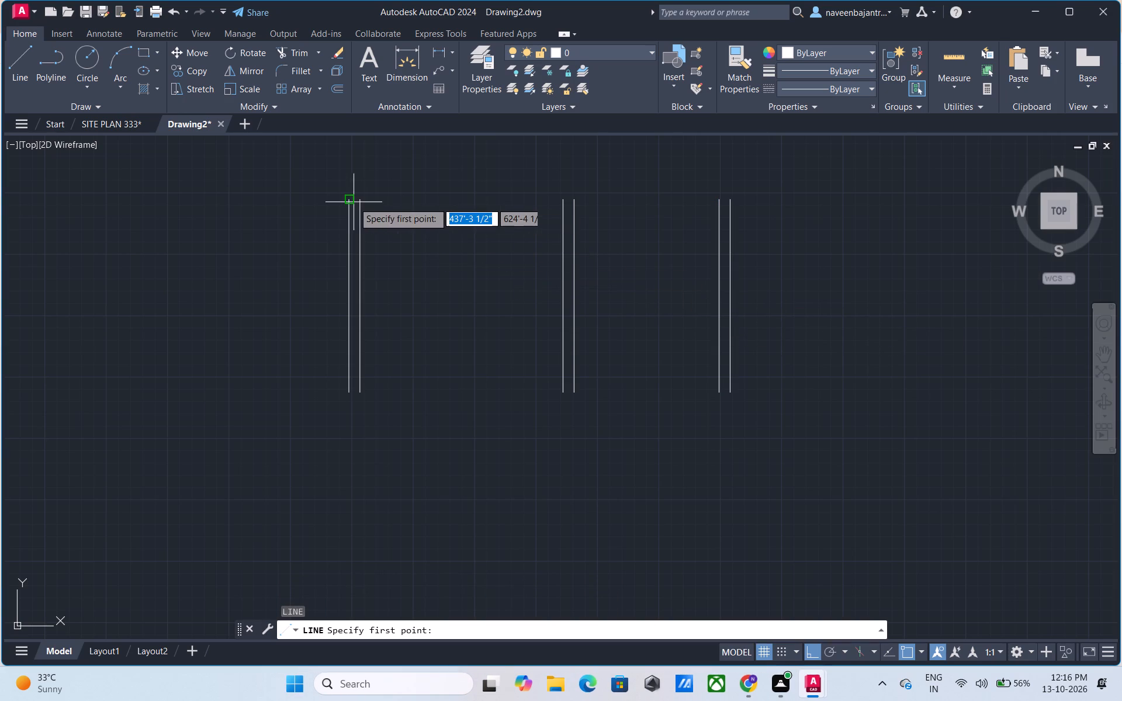
left_click(352, 202)
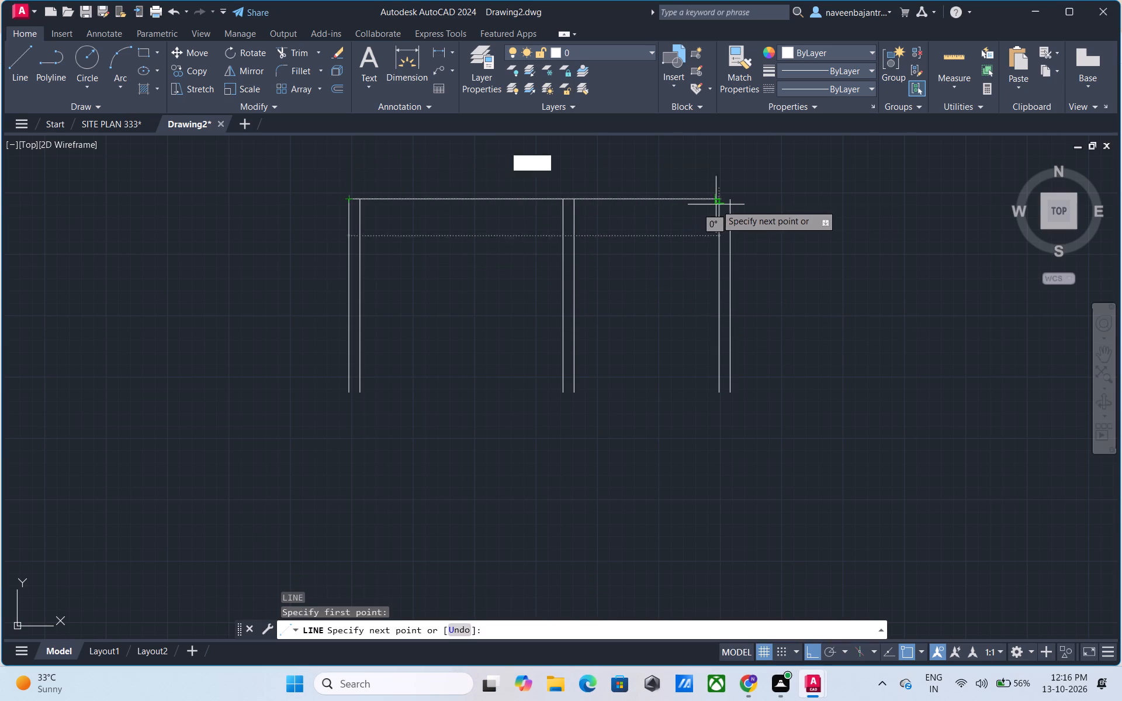
left_click(732, 202)
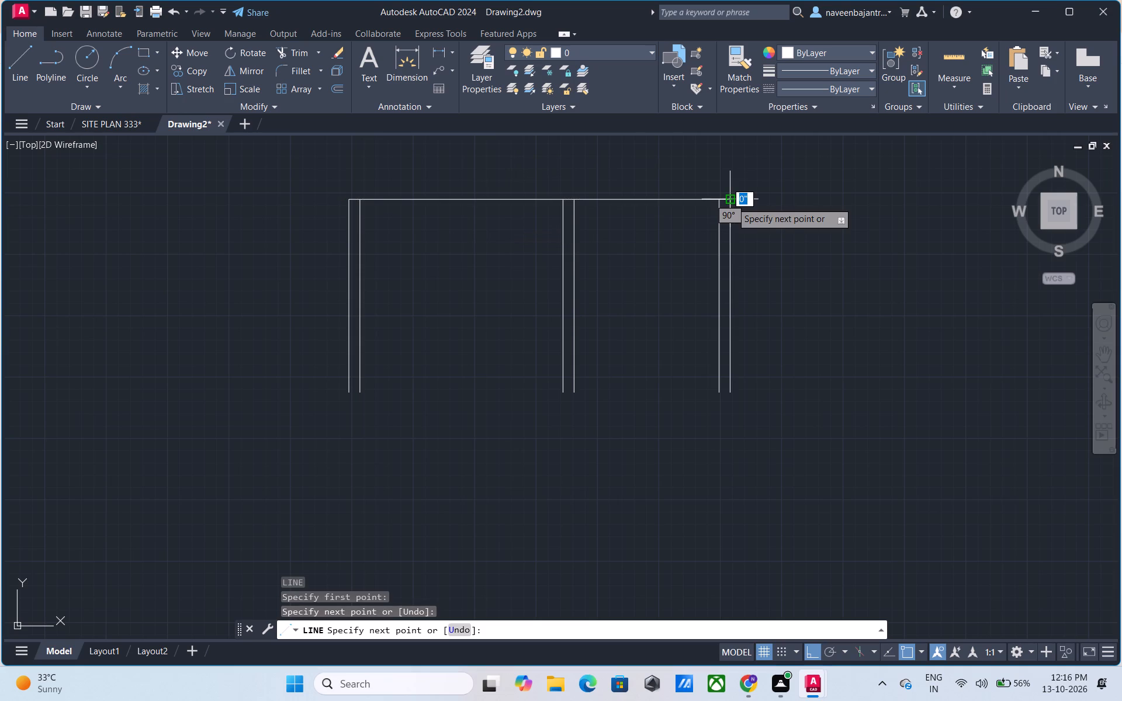
key("Escape")
Offset the horizontal top line 9" downward to form the top wall's thickness.
type("o 9\"")
key("Return")
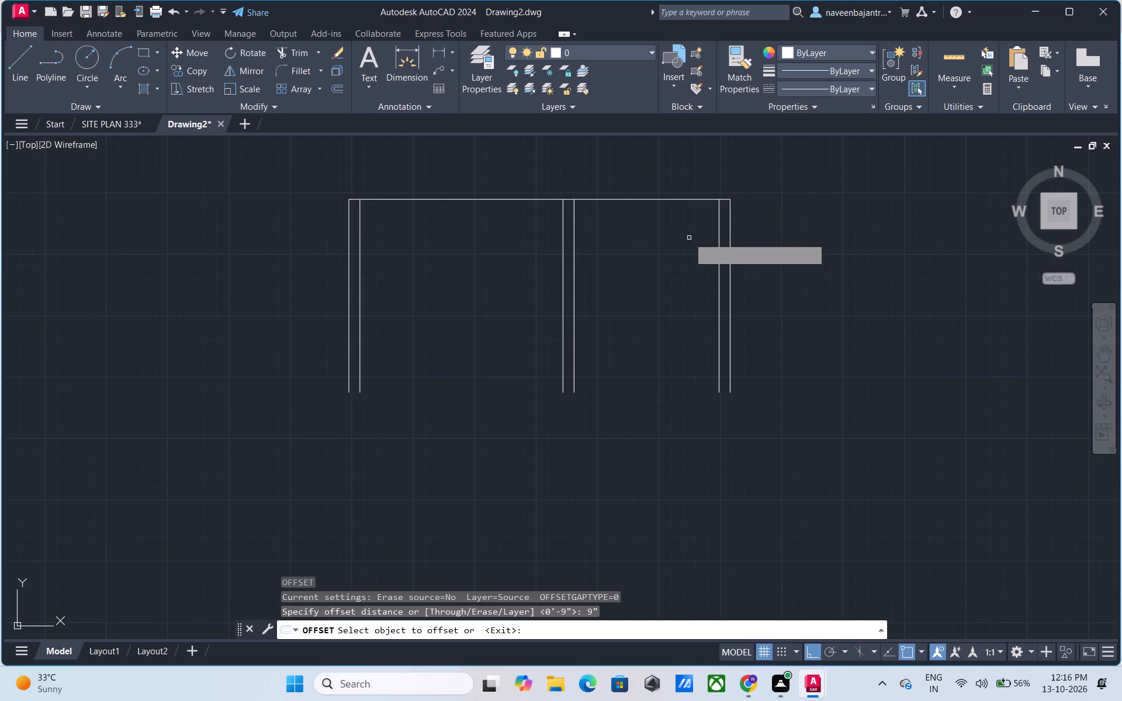
left_click(640, 199)
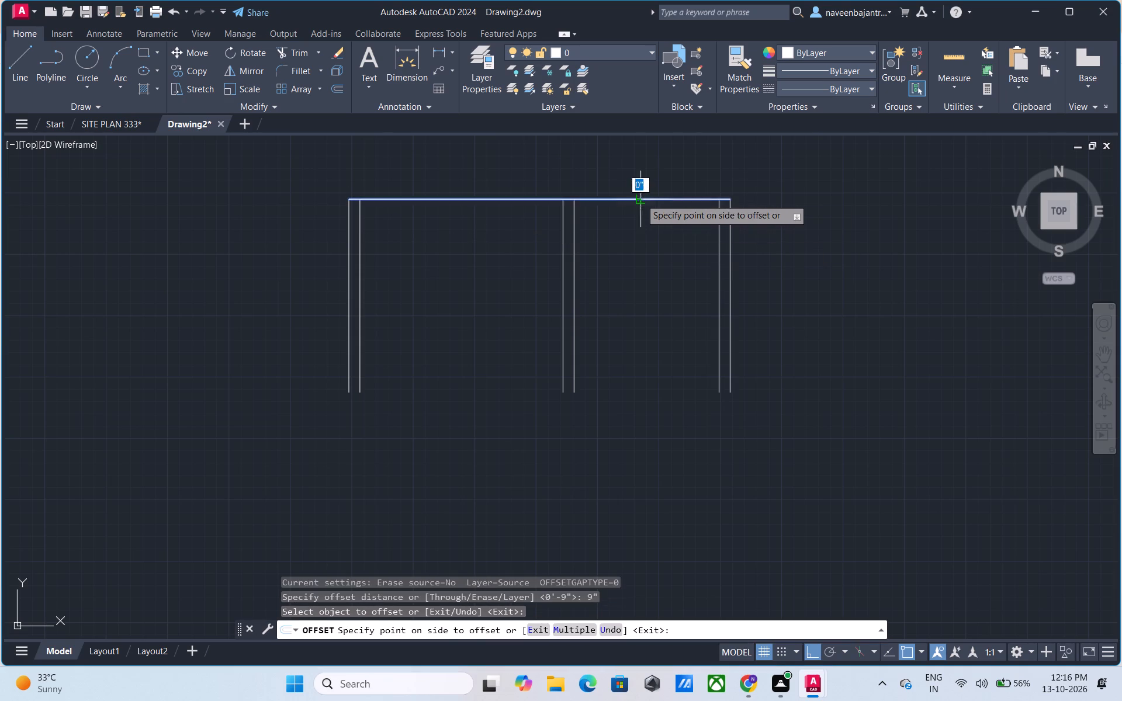
left_click(642, 222)
key("Escape")
Trim the overlapping inner lines at the plan's upper-left corner to leave a clean wall corner.
type("tr")
key("space")
scroll(335, 200, "up", 3)
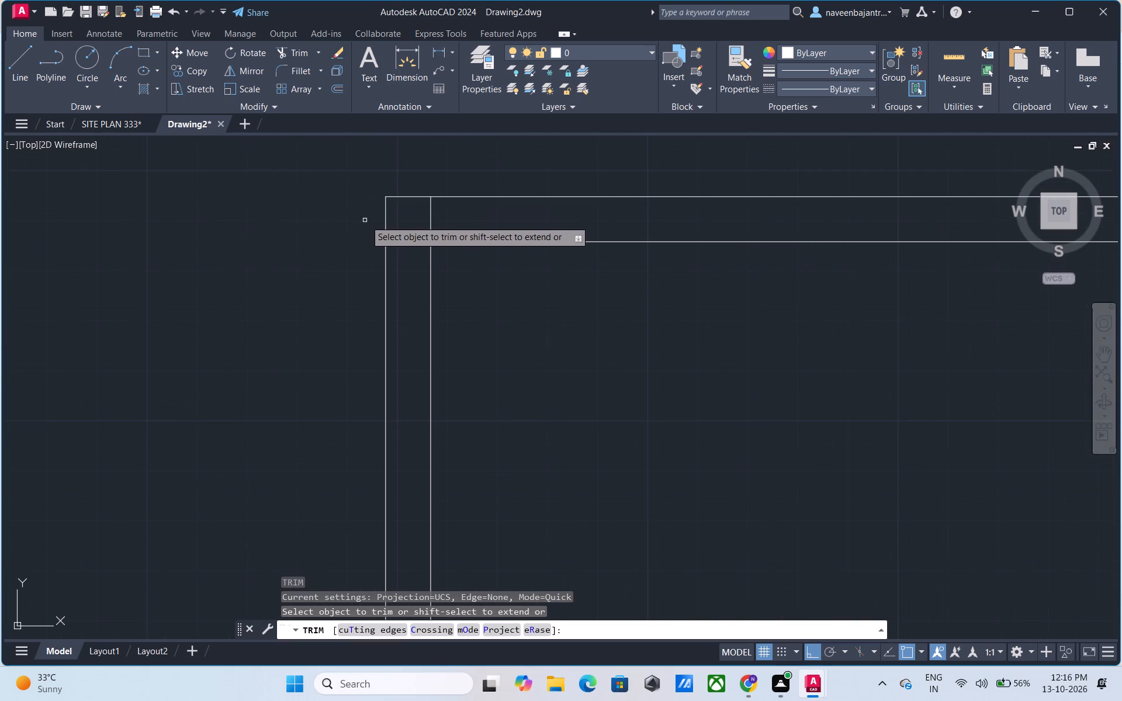
left_click(392, 241)
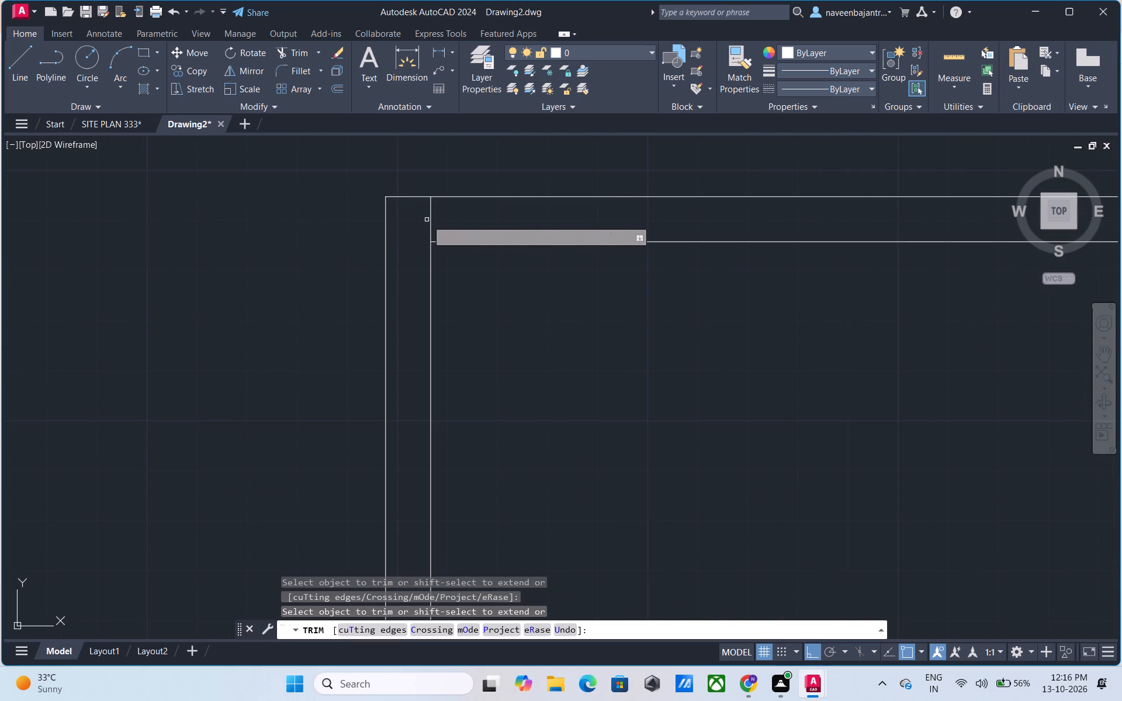
left_click(432, 218)
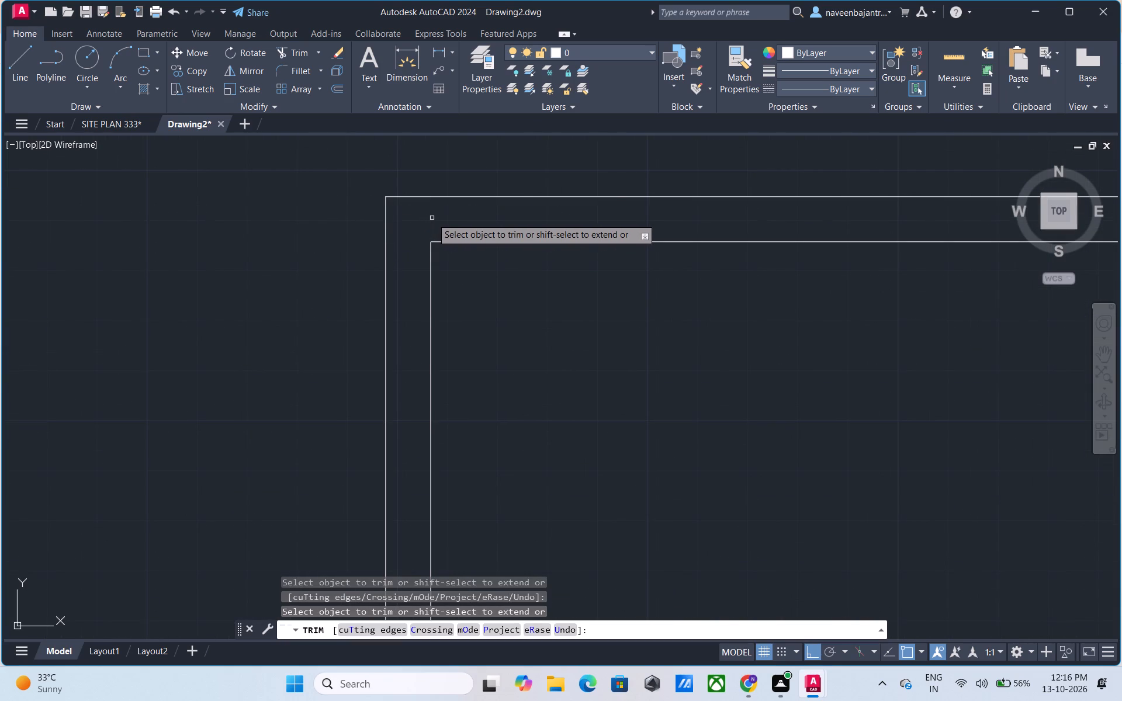
Trim the overlapping lines where the middle wall meets the top wall to open up the T-junction.
scroll(432, 218, "down", 4)
scroll(561, 217, "up", 4)
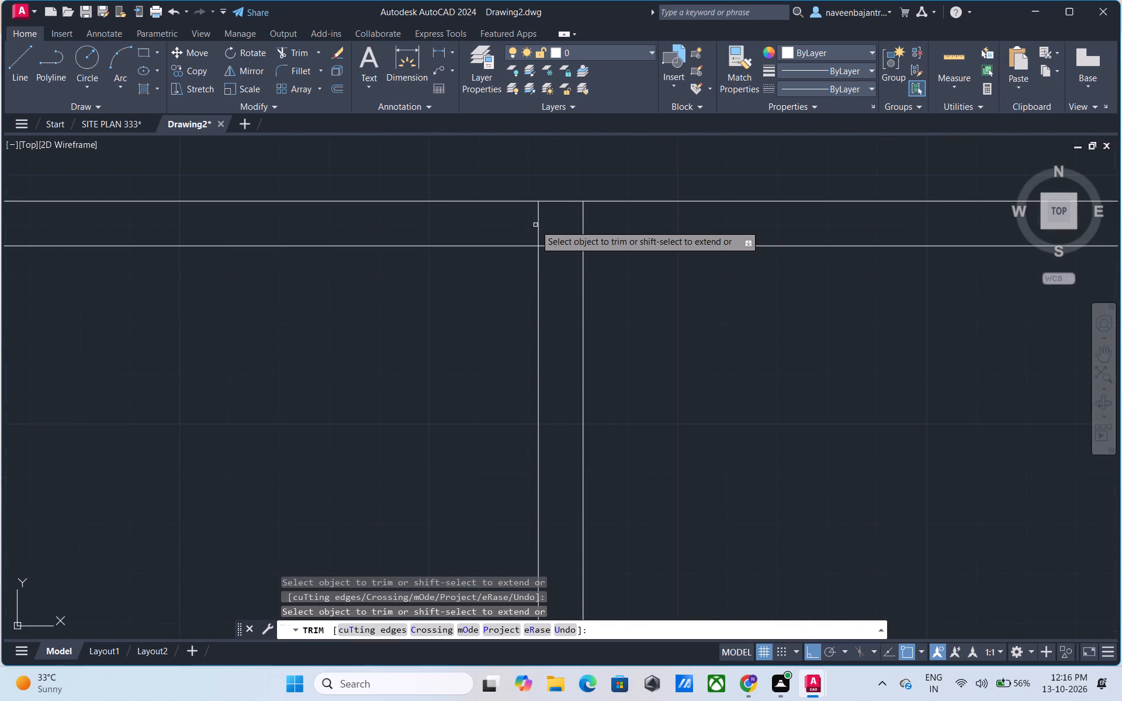
left_click(537, 225)
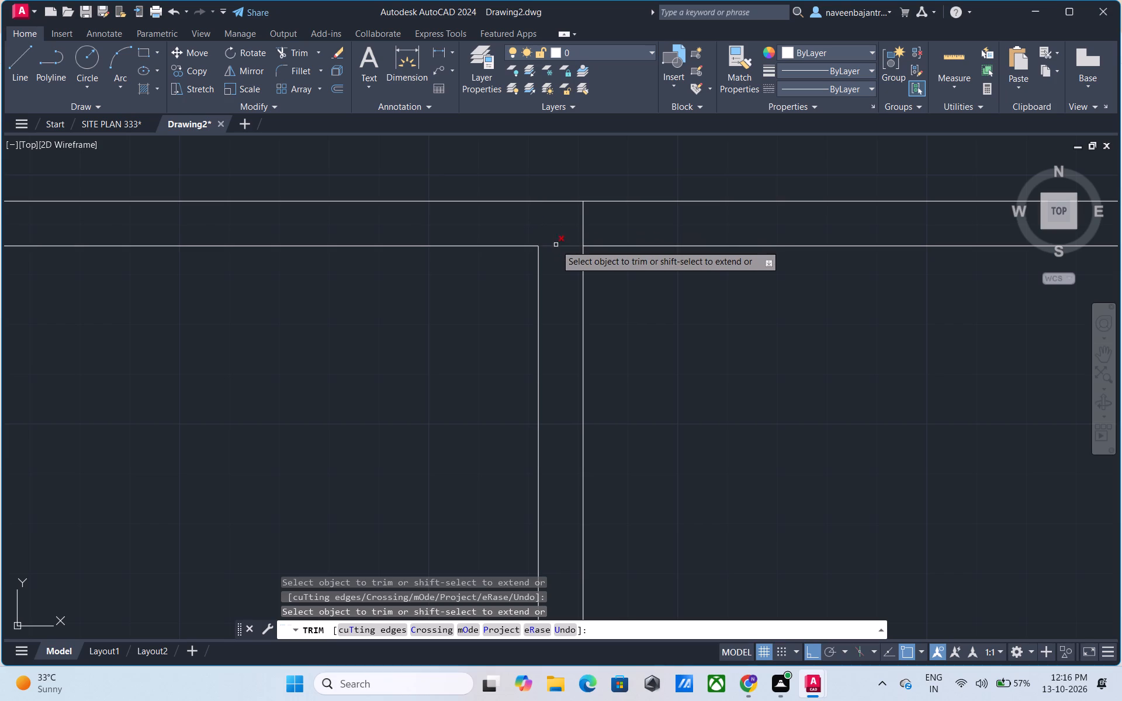
left_click(556, 245)
left_click(581, 228)
scroll(581, 228, "down", 4)
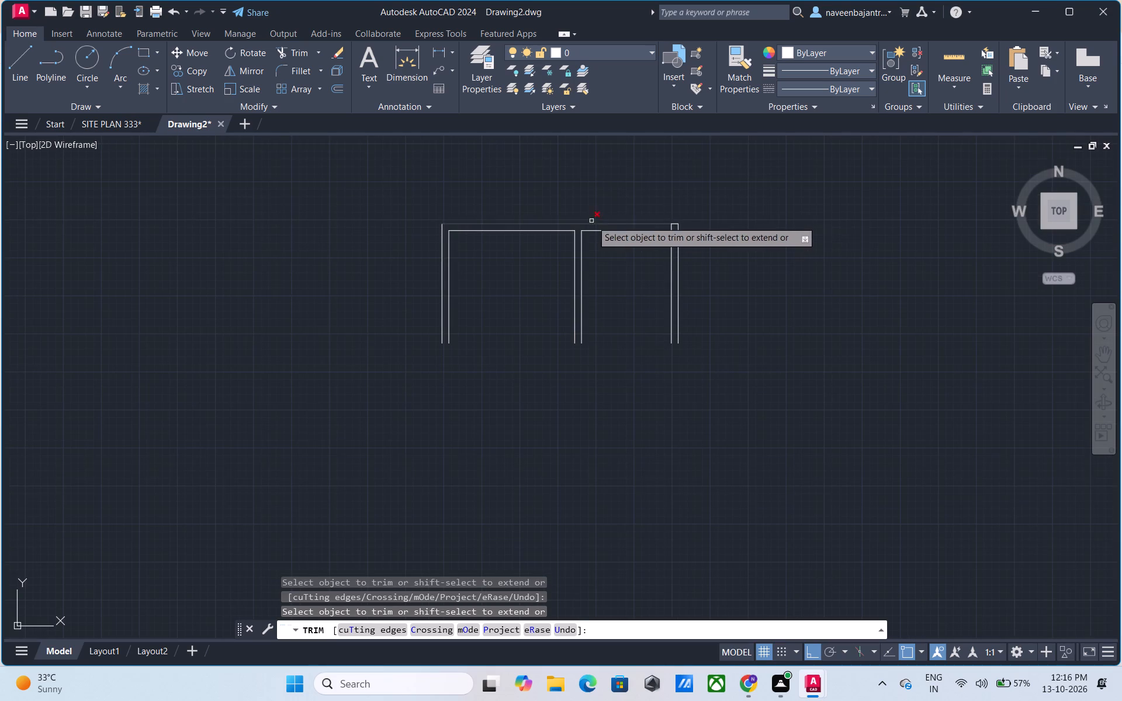
Trim the overlapping inner lines at the plan's upper-right corner and end the Trim command.
scroll(671, 224, "up", 1)
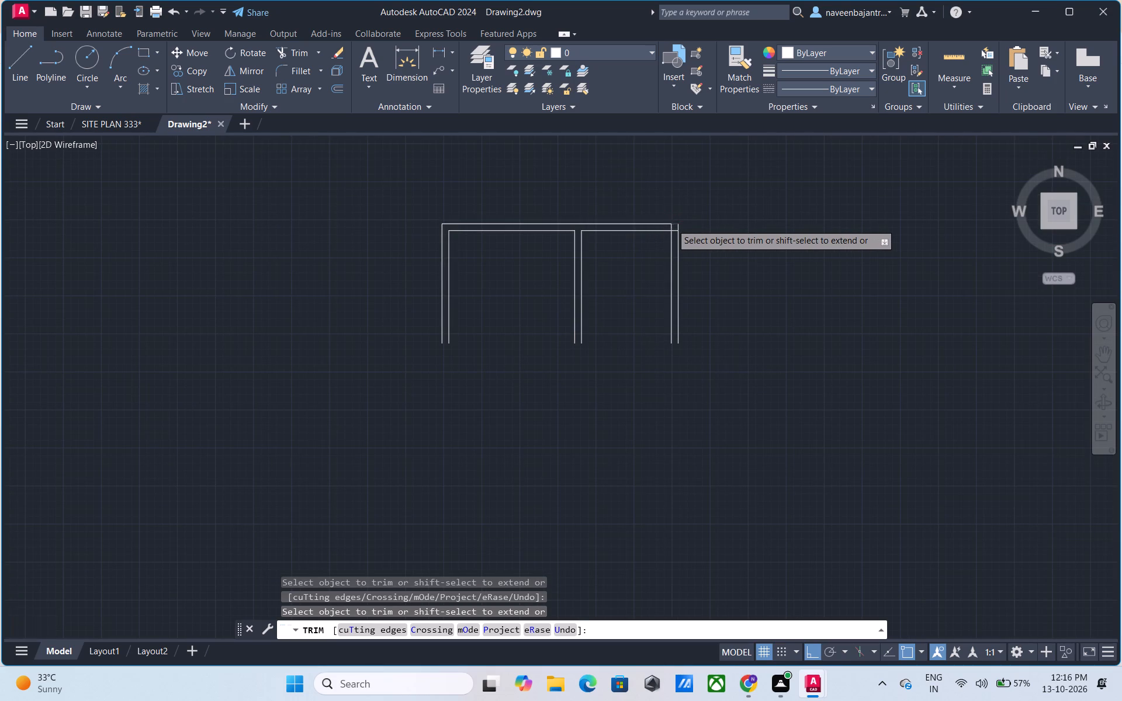
scroll(671, 224, "up", 2)
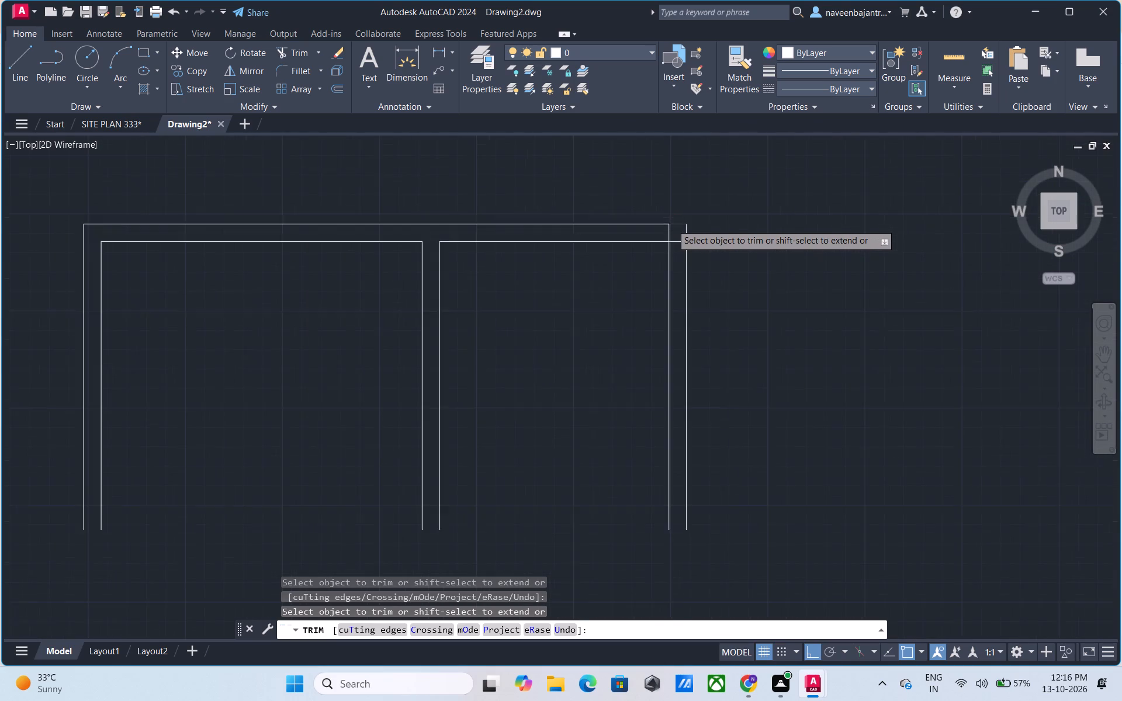
scroll(671, 224, "up", 1)
left_click(664, 240)
left_click(688, 270)
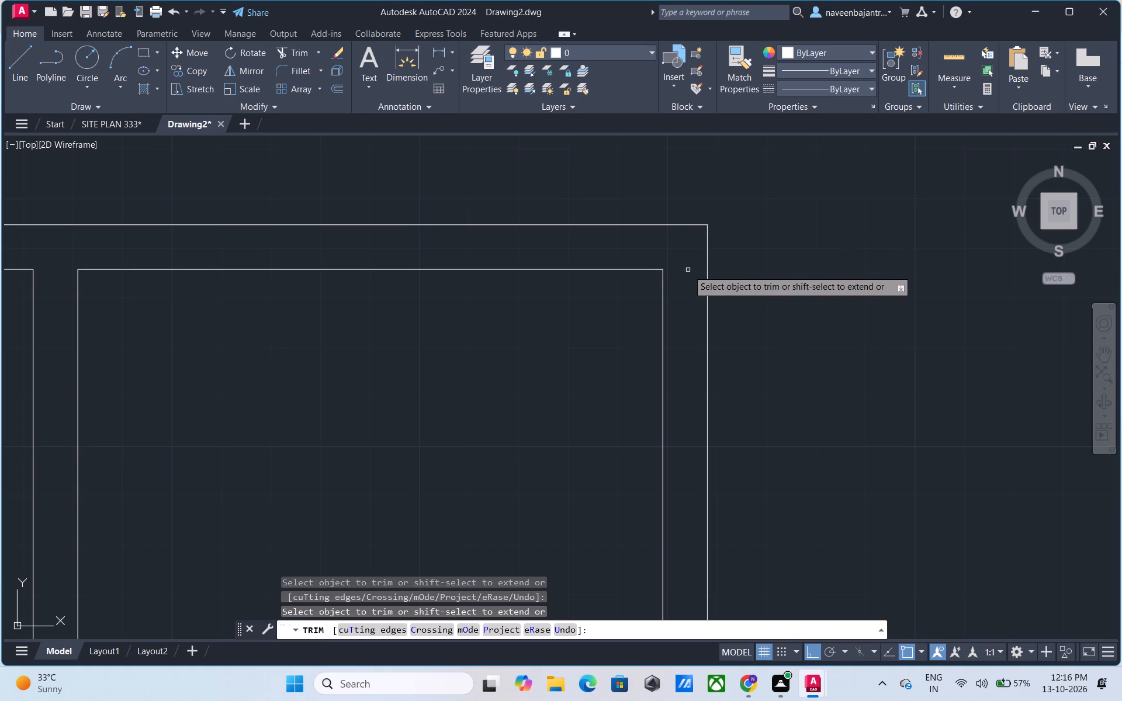
scroll(688, 270, "down", 4)
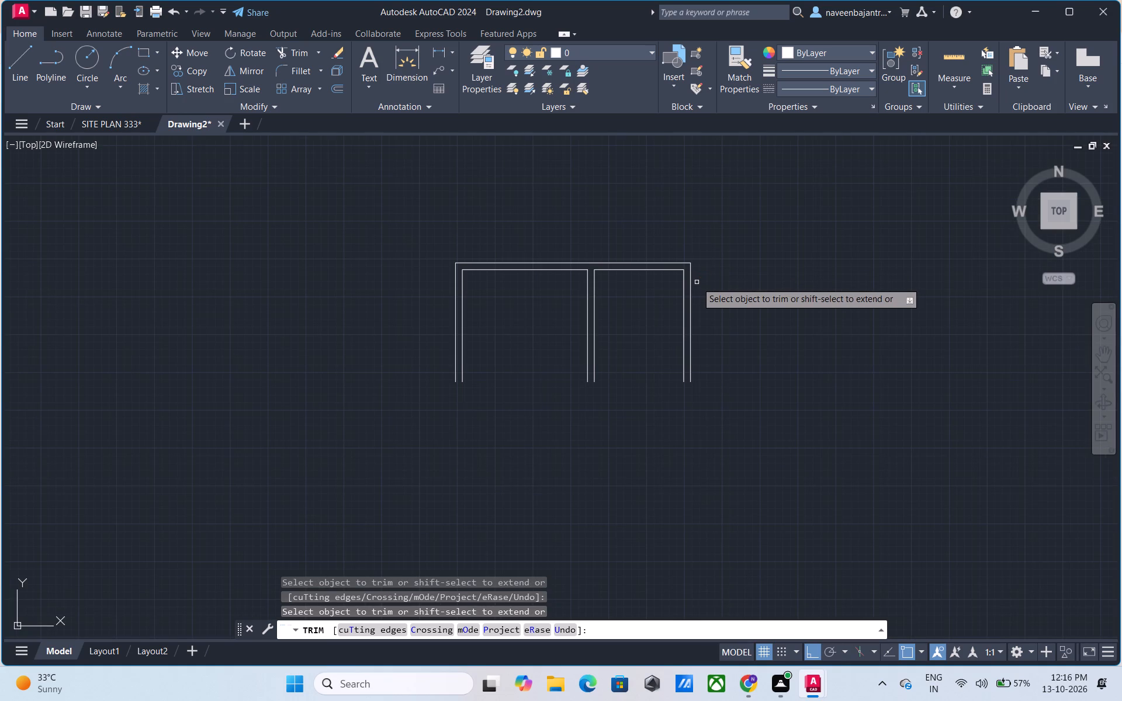
key("Escape")
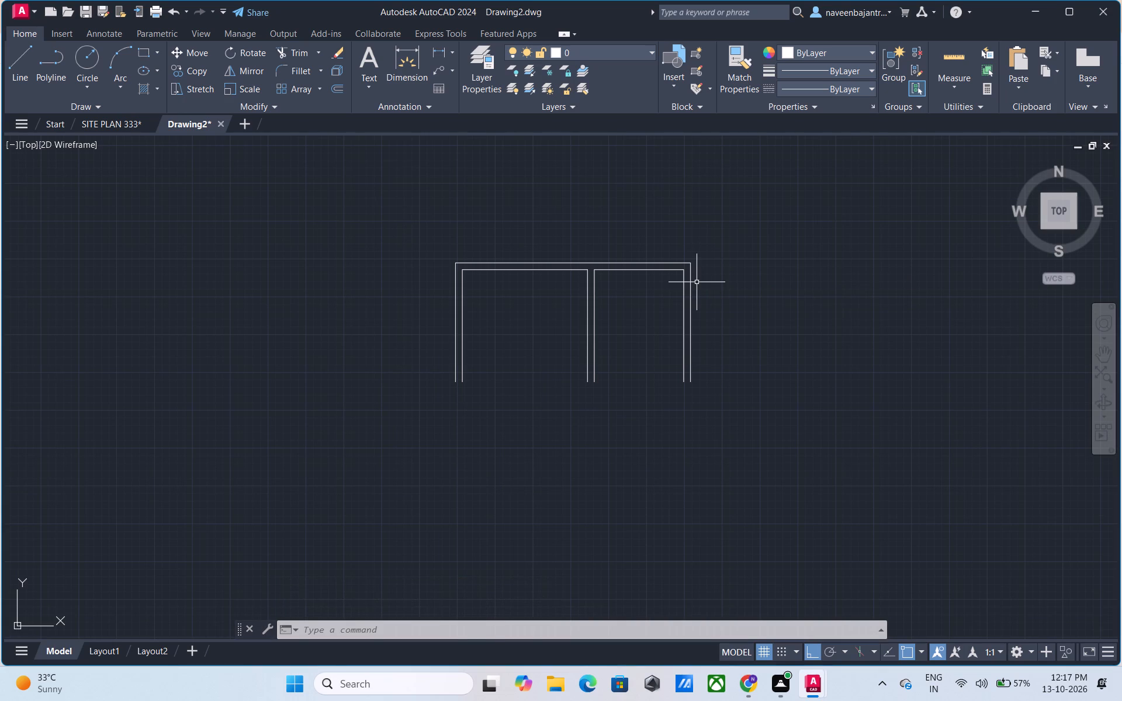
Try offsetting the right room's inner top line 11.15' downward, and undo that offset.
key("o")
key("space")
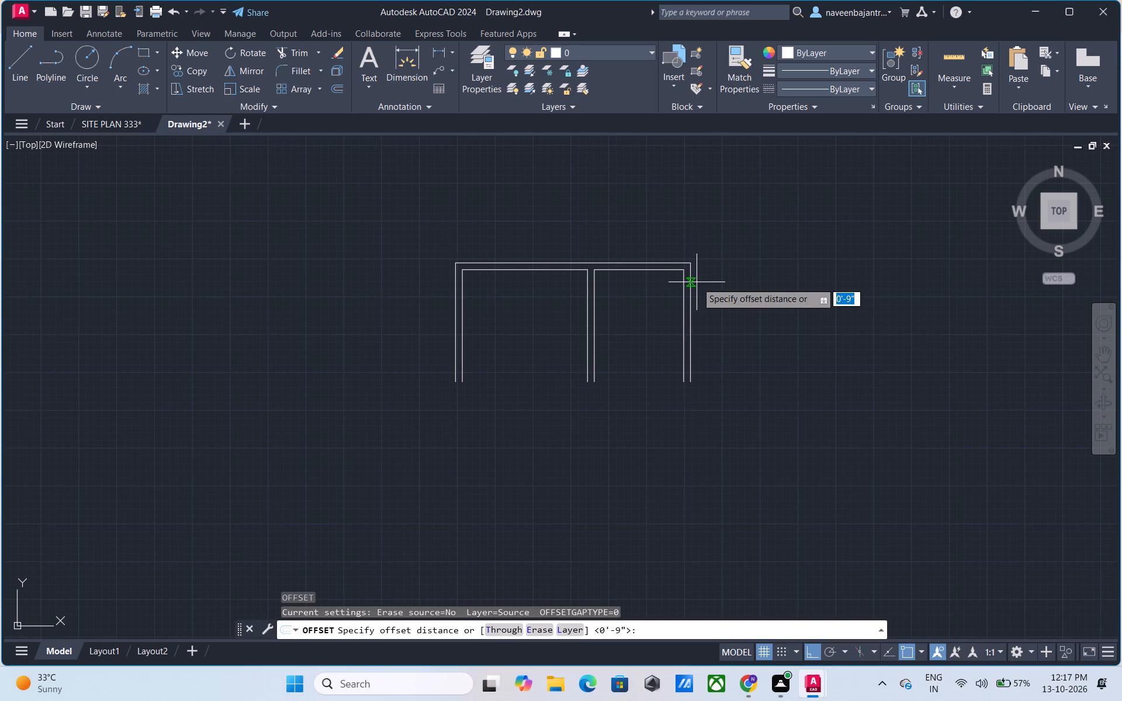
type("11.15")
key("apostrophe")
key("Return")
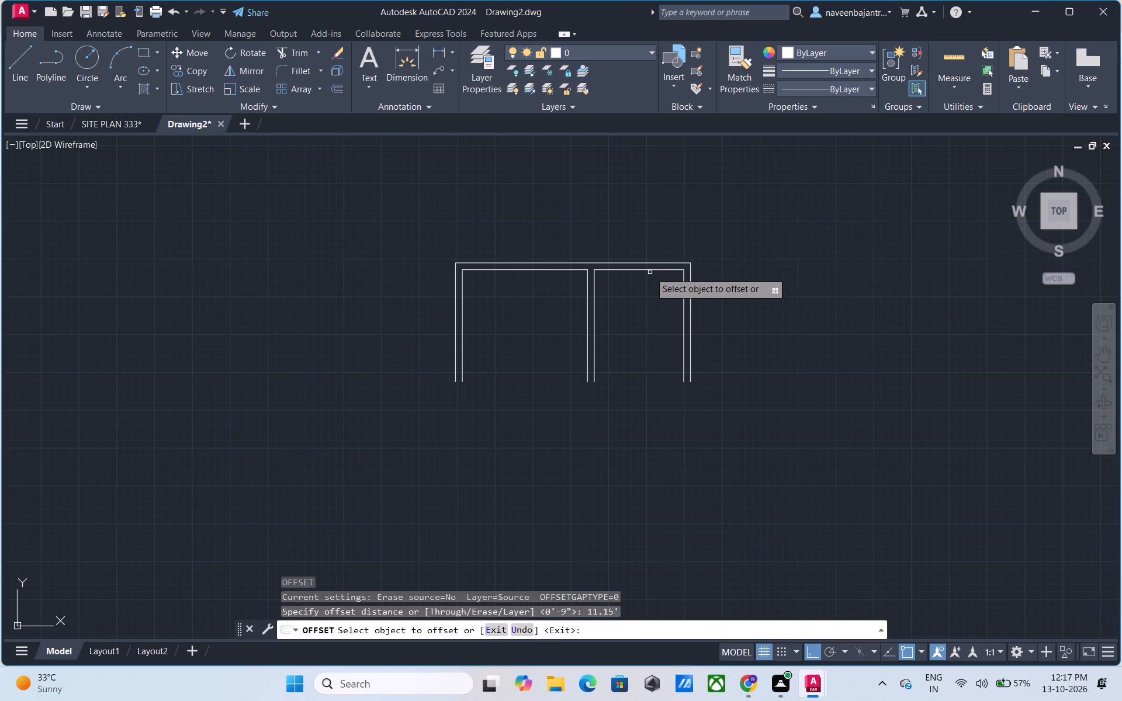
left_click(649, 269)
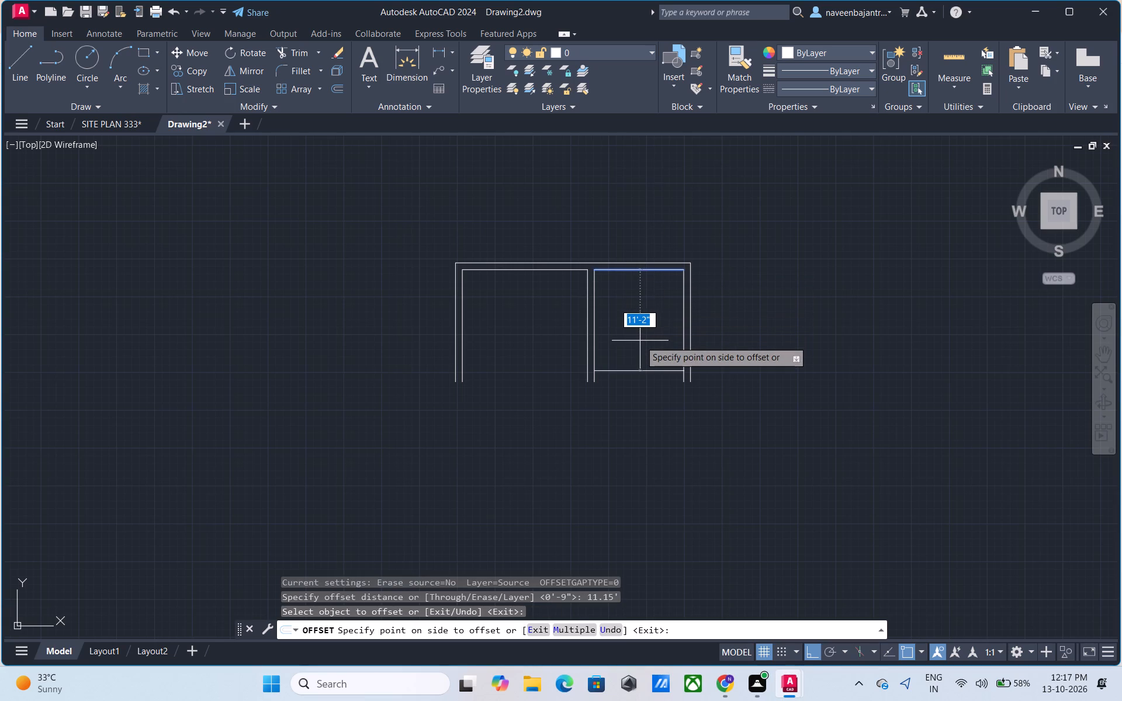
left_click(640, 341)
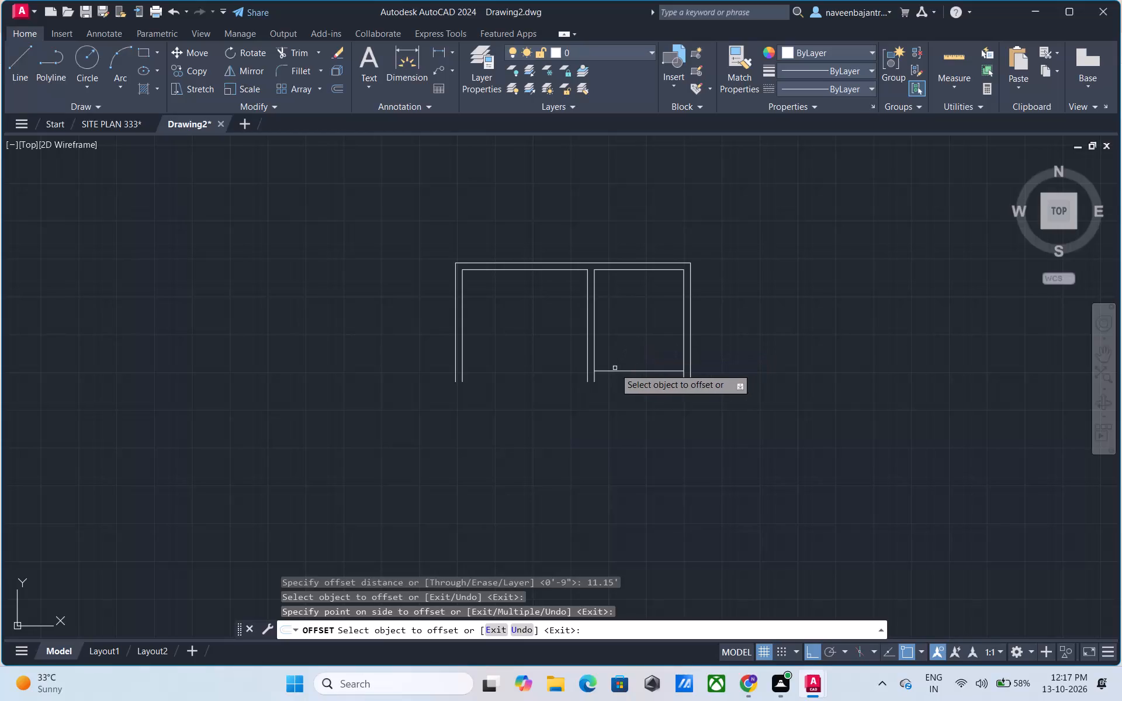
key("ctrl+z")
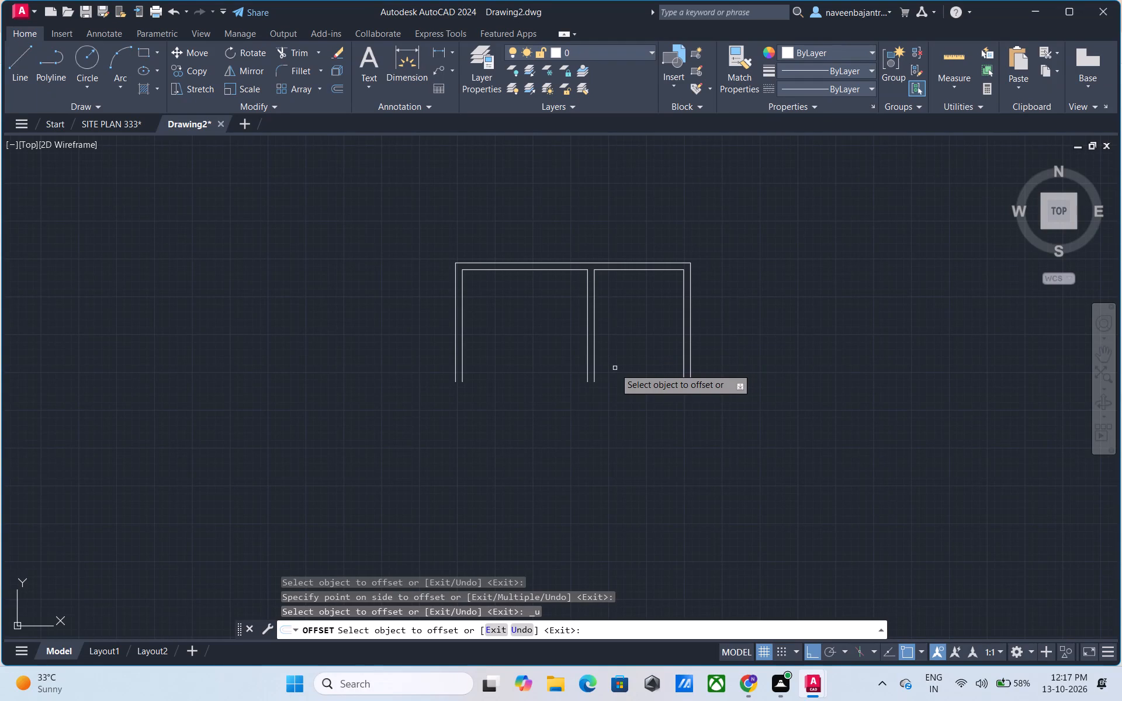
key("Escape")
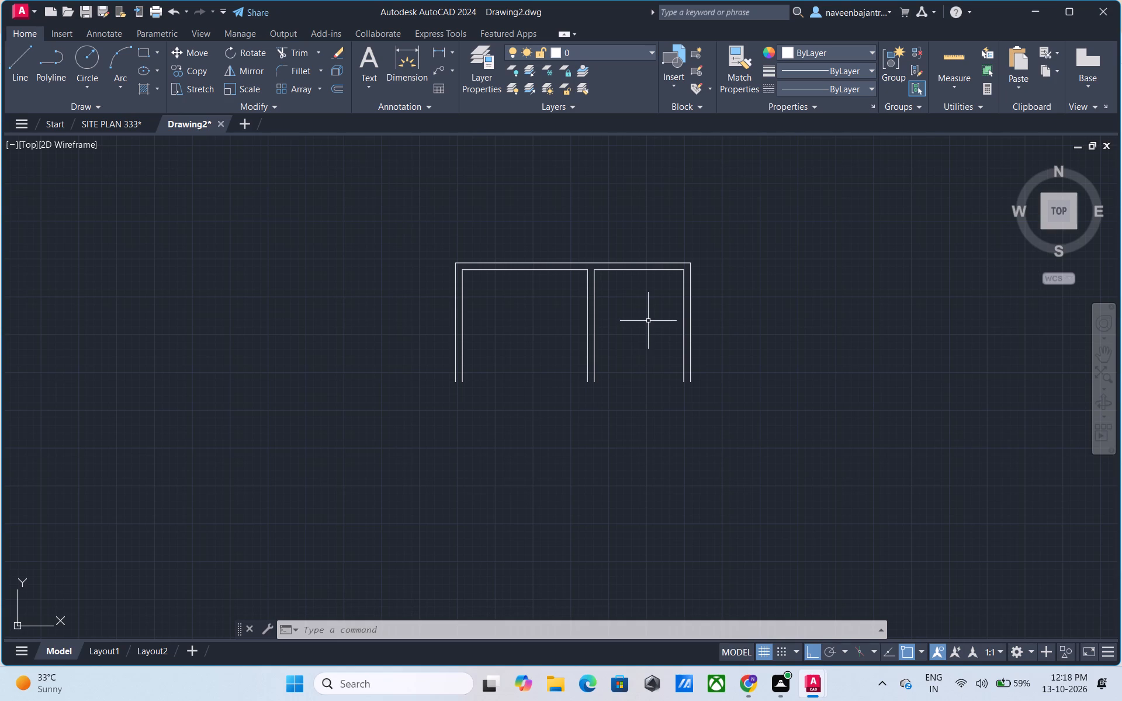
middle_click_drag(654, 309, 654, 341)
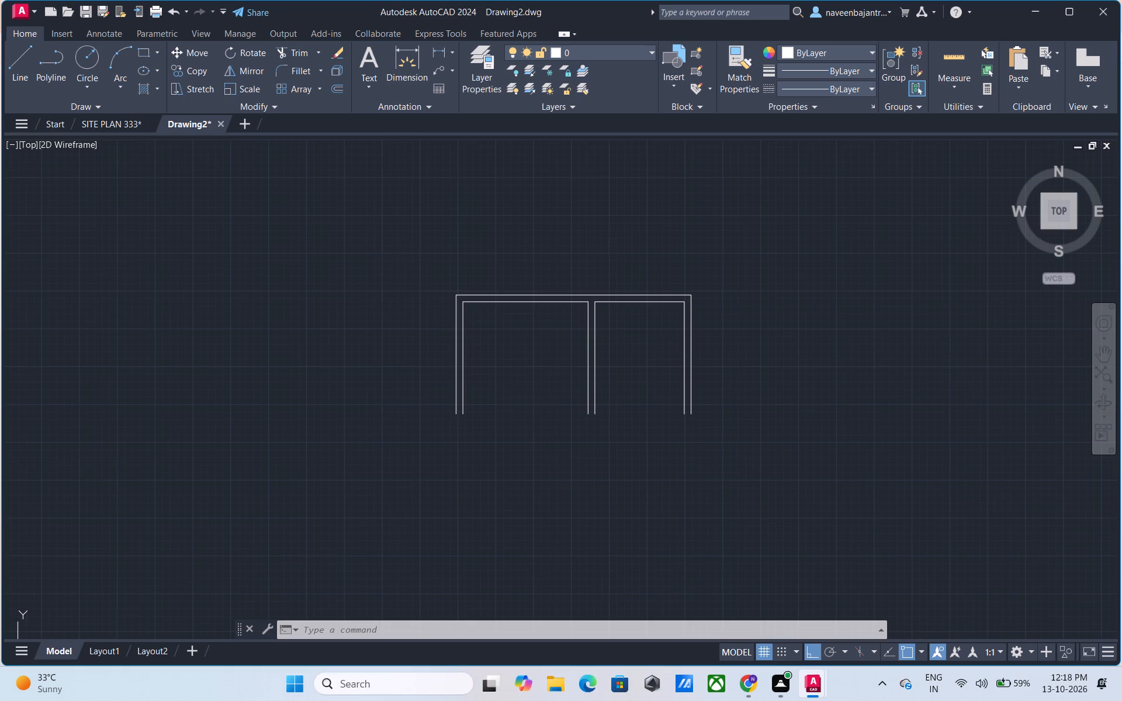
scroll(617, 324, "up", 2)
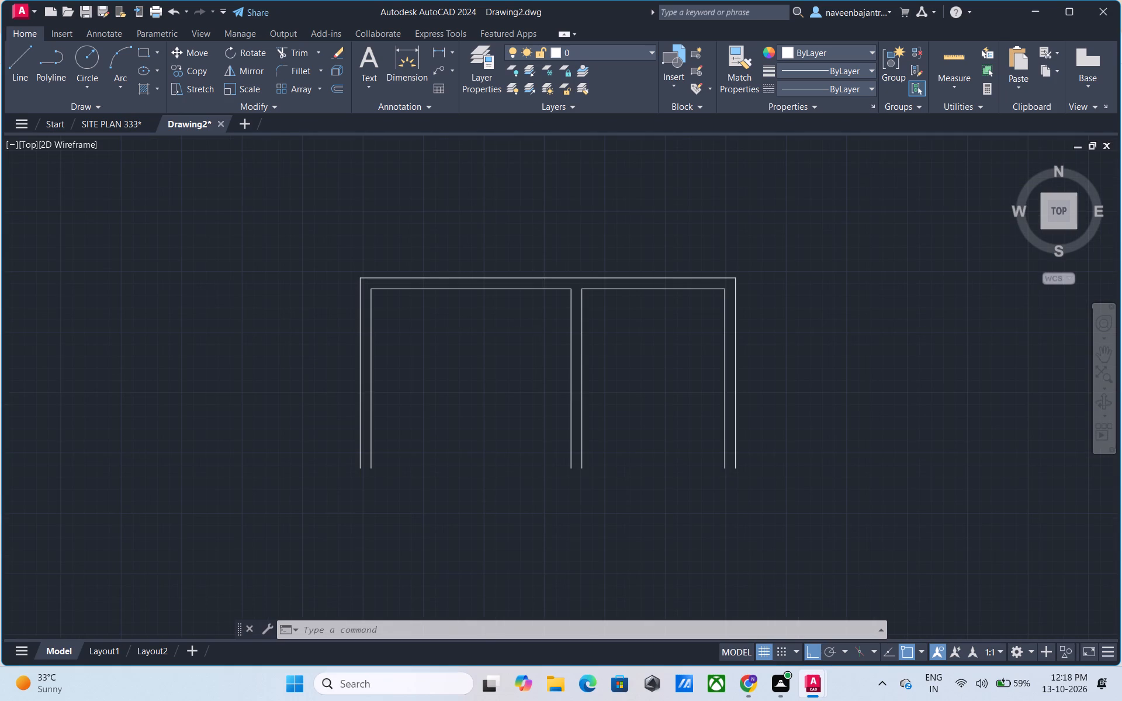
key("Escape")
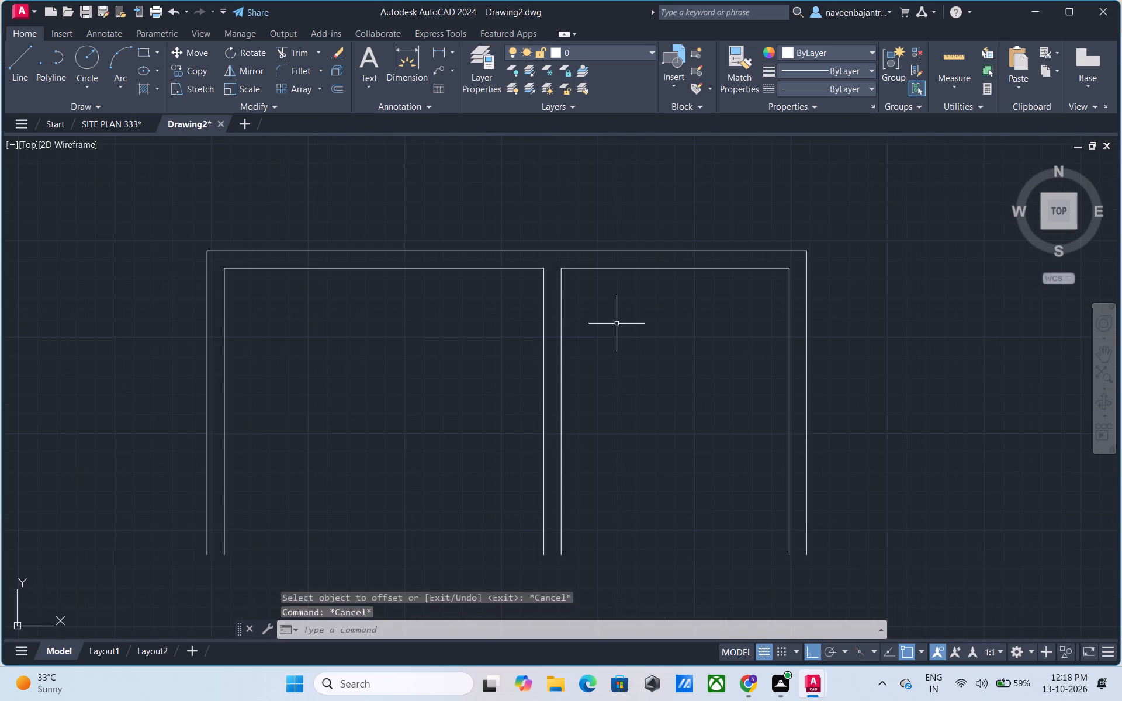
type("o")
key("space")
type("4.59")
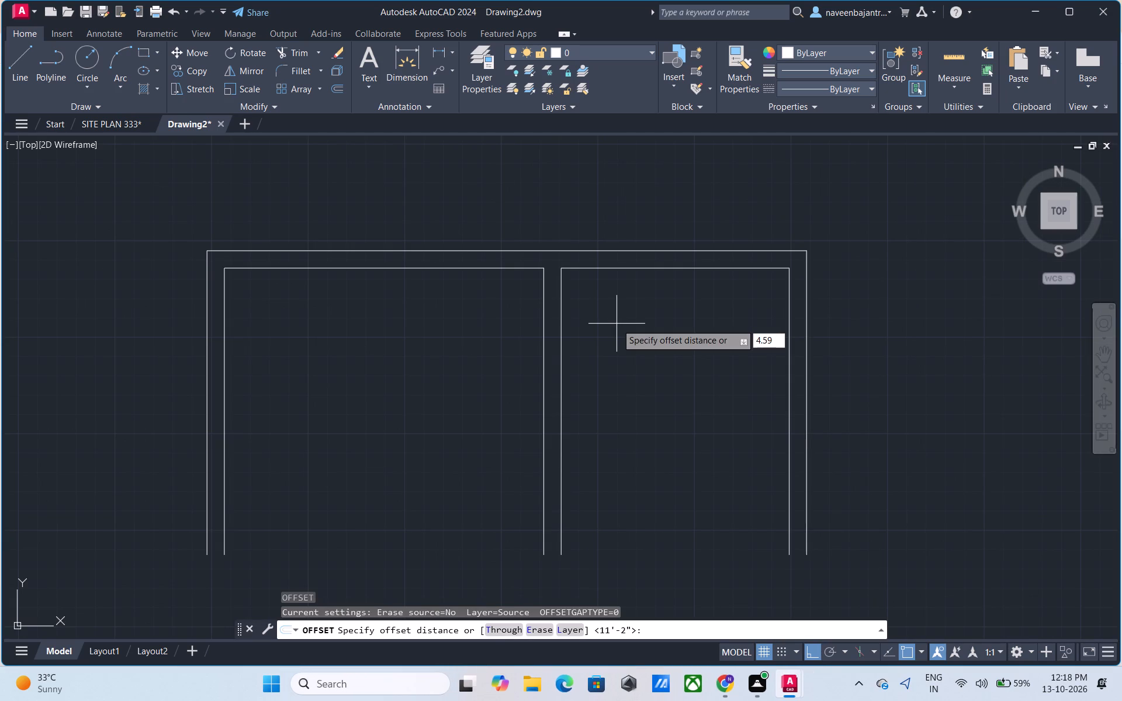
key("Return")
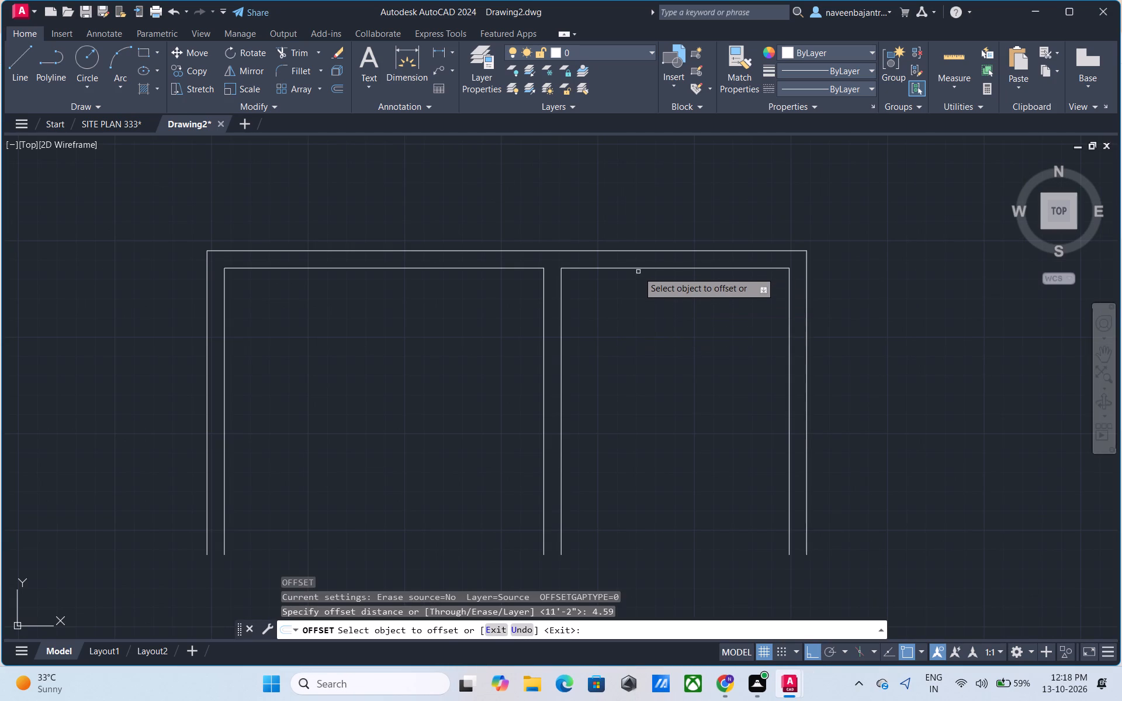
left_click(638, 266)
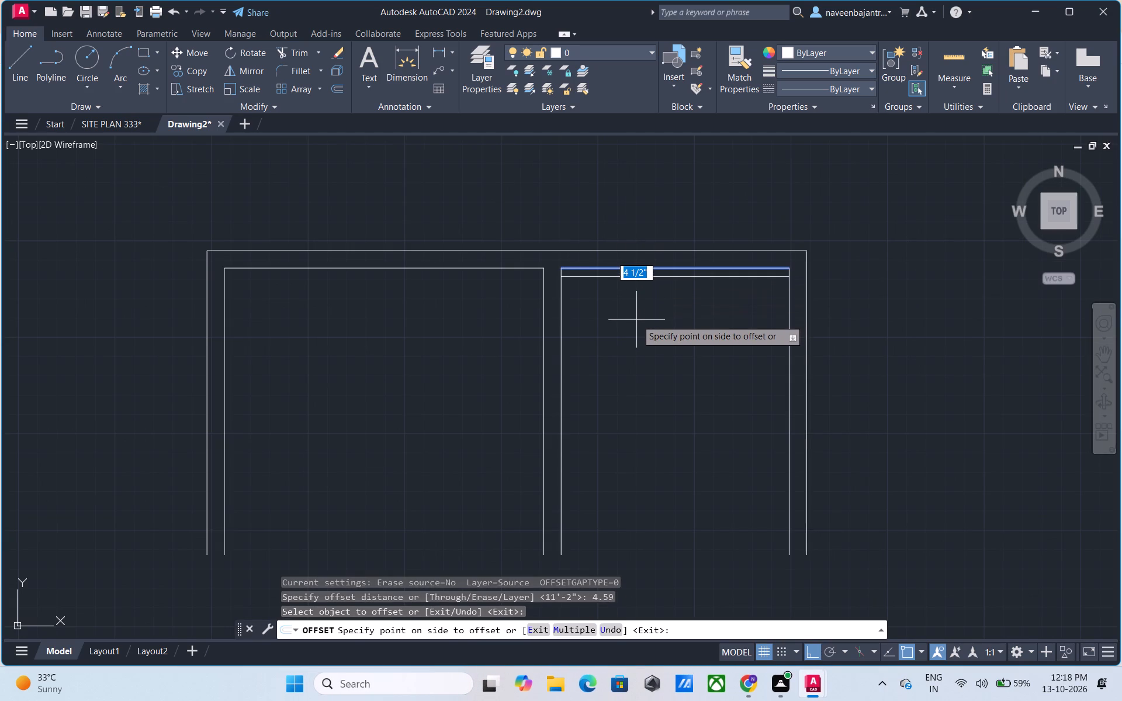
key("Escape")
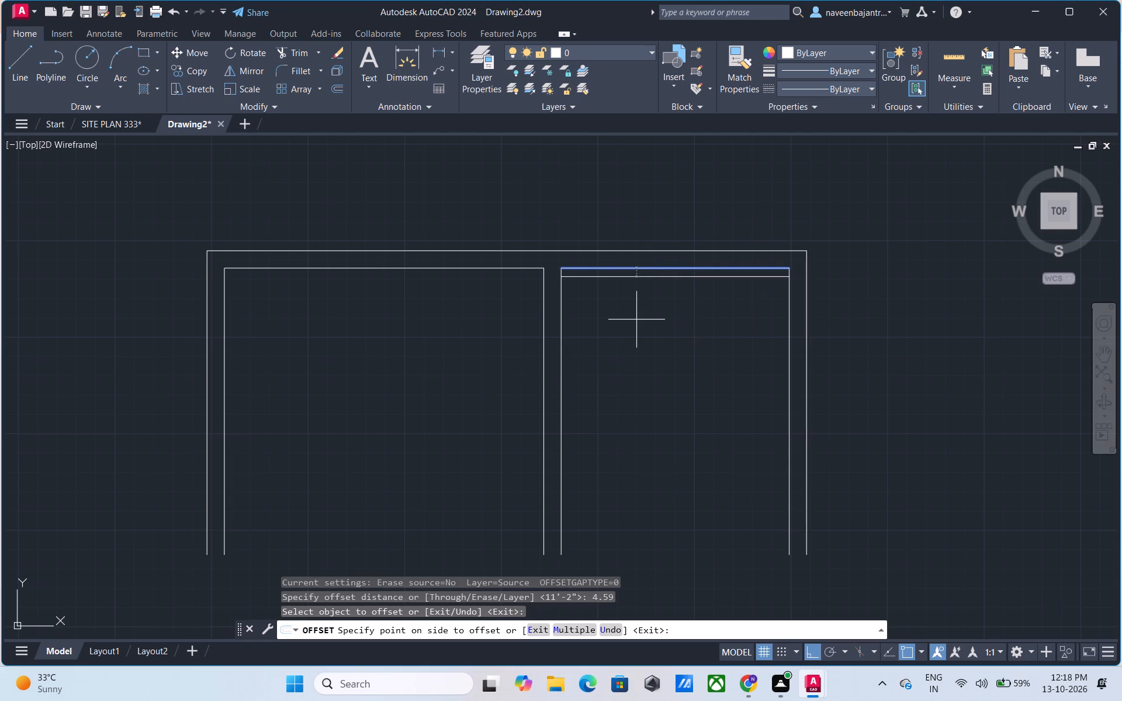
Offset the right room's inner top wall line 4.59' downward.
type("o 4.59'")
key("Return")
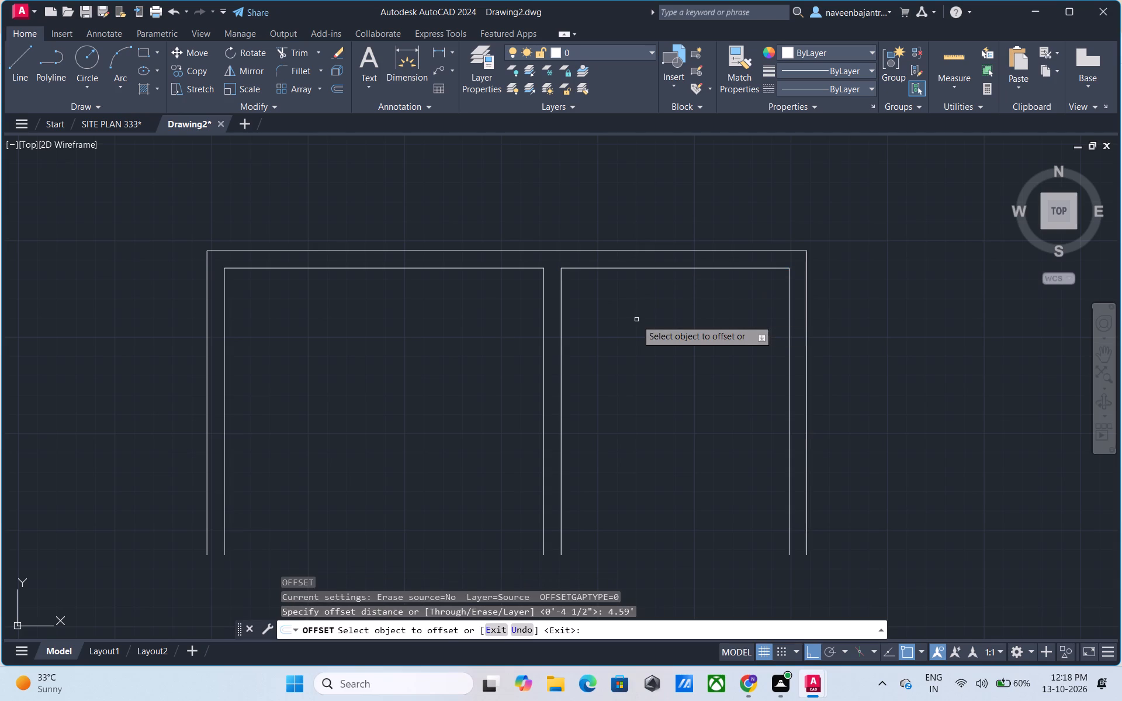
left_click(637, 269)
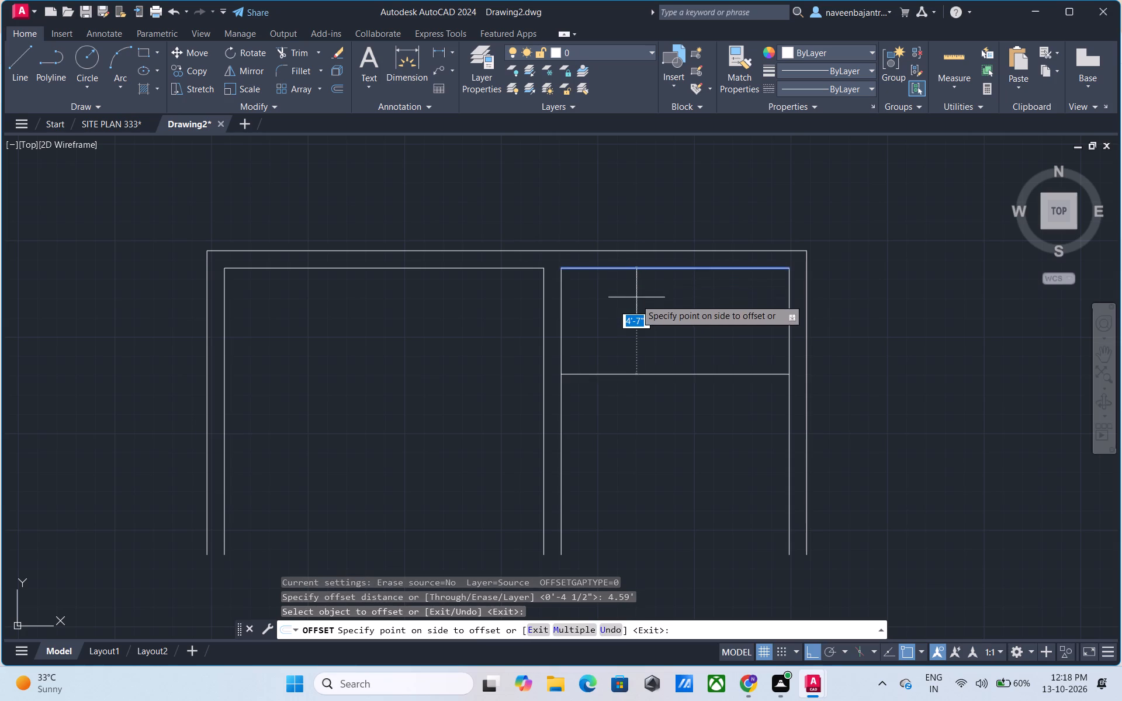
left_click(634, 308)
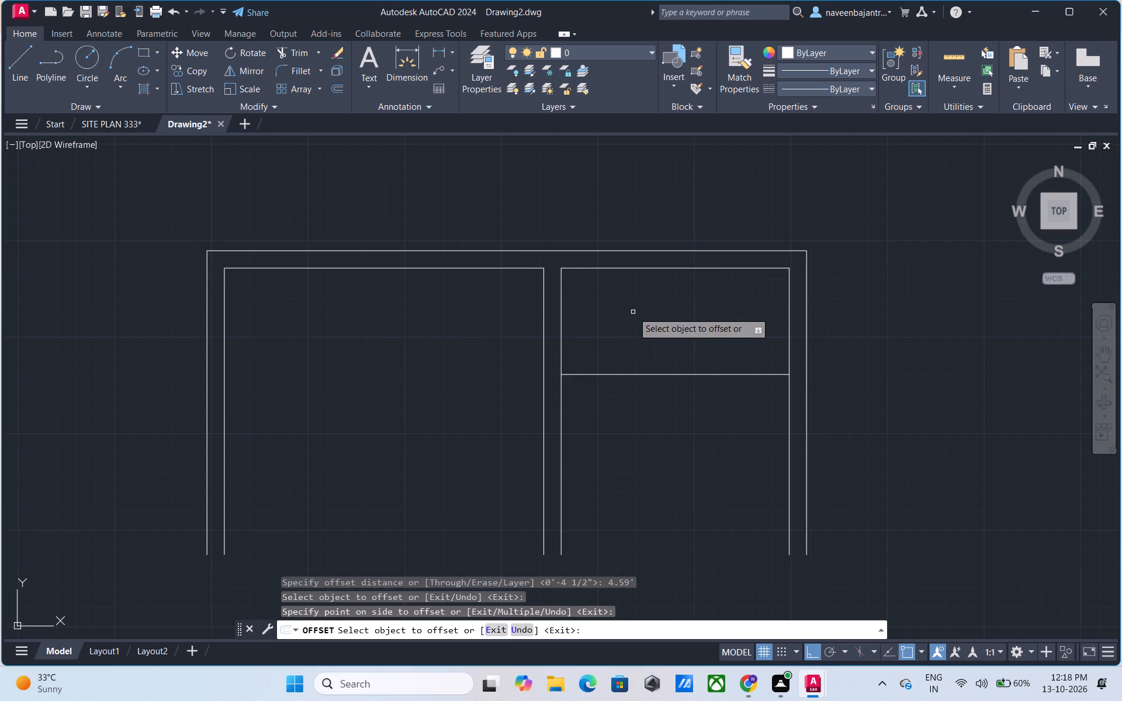
key("Escape")
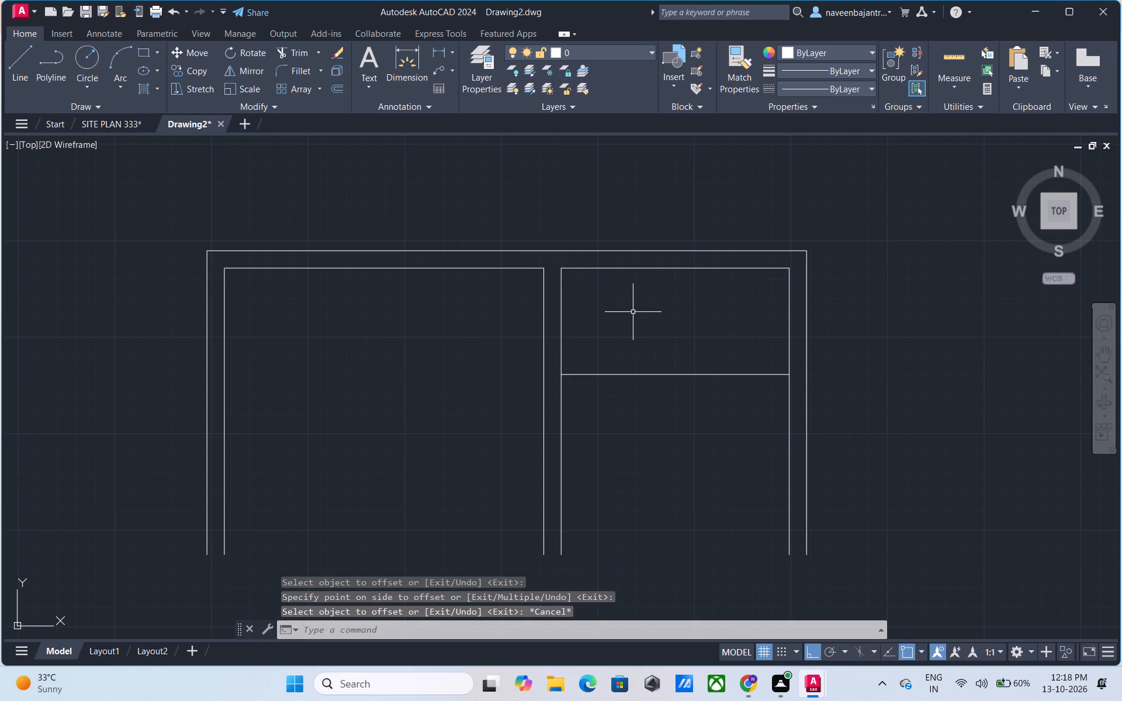
key("Escape")
Offset the middle wall's right-hand line 5.29' to the right, into the right room.
type("o")
key("space")
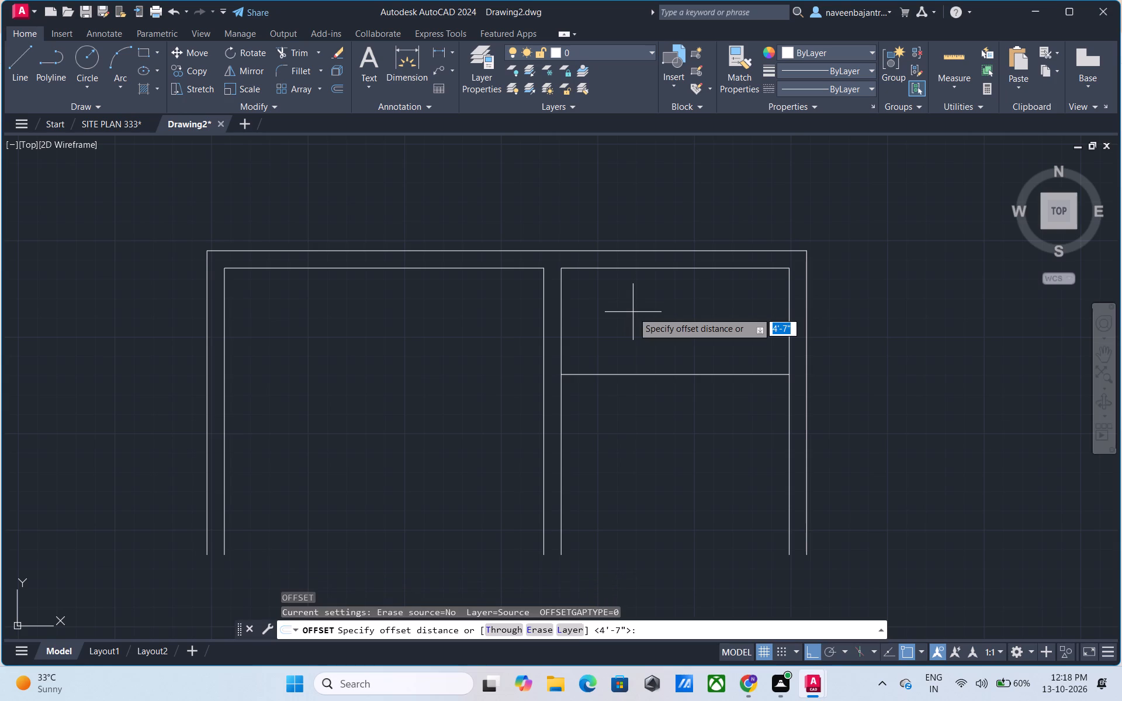
type("5.29'")
key("Return")
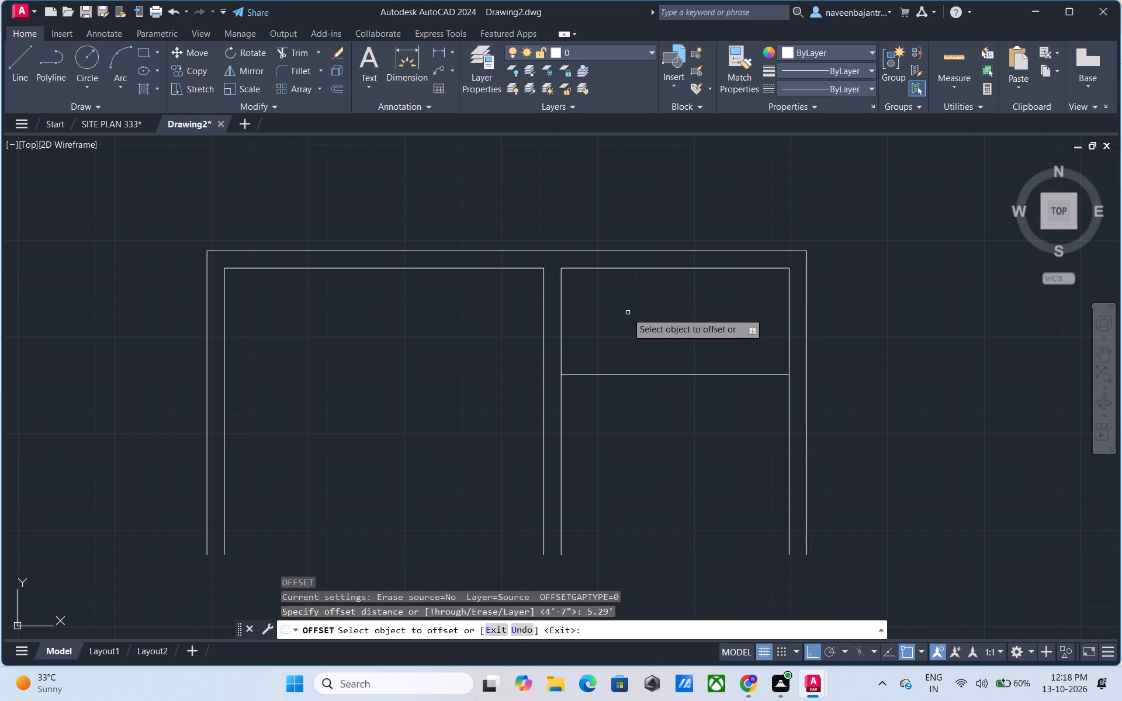
left_click(562, 345)
left_click(612, 343)
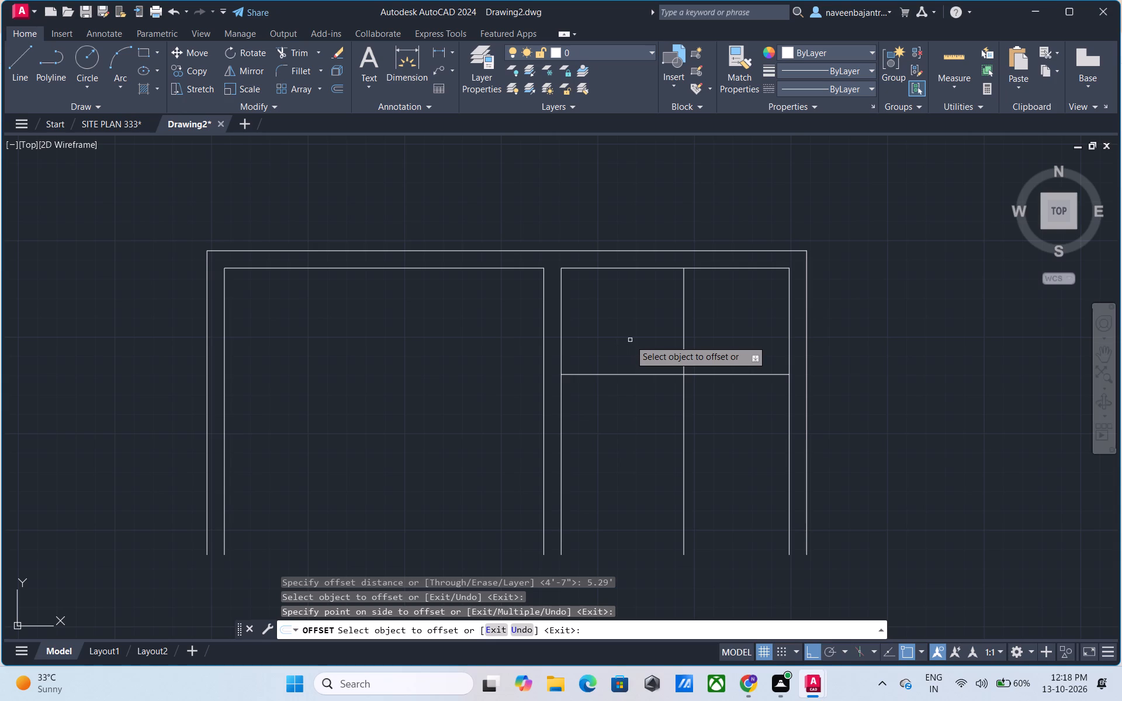
key("Escape")
Trim the part of the new vertical partition line that runs below the horizontal partition line.
type("tr")
key("space")
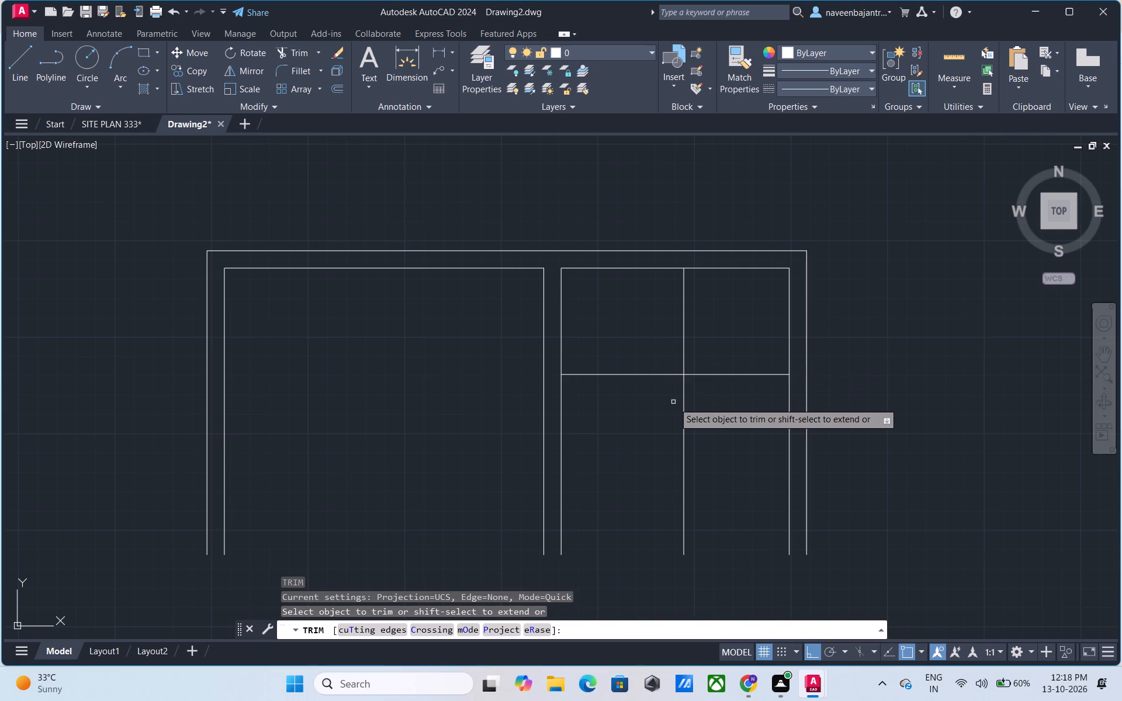
left_click(682, 411)
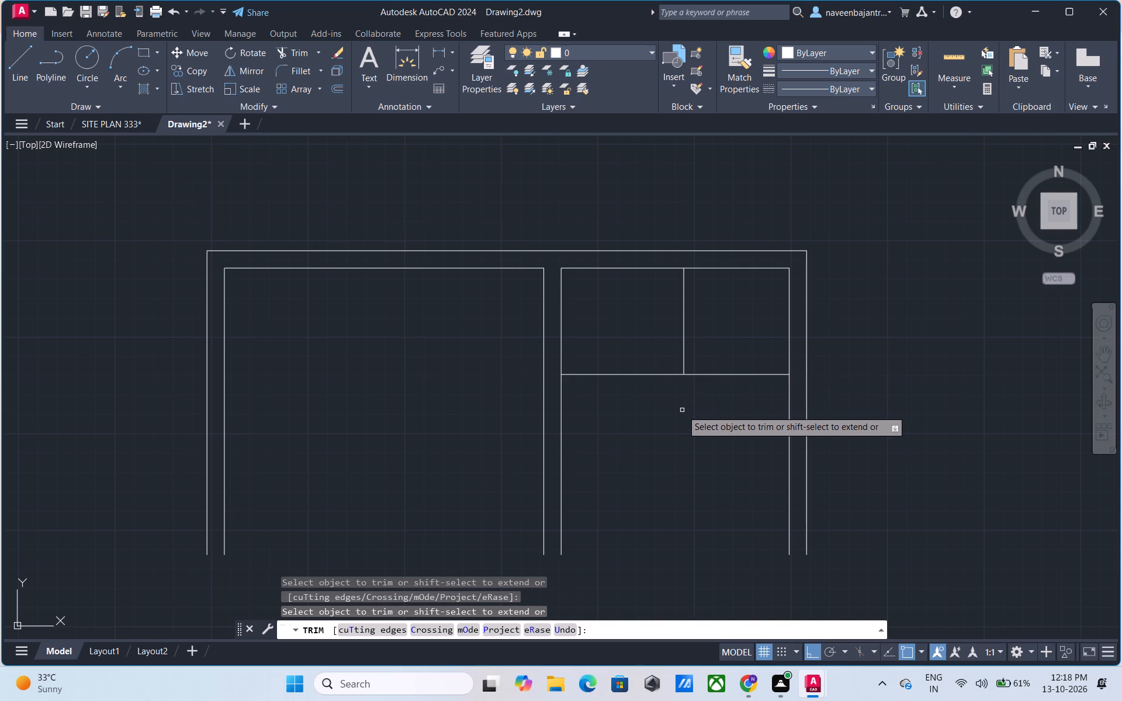
key("Escape")
Offset the vertical partition line 9" to the right and the horizontal partition line 9" downward to give both walls thickness.
type("o")
key("space")
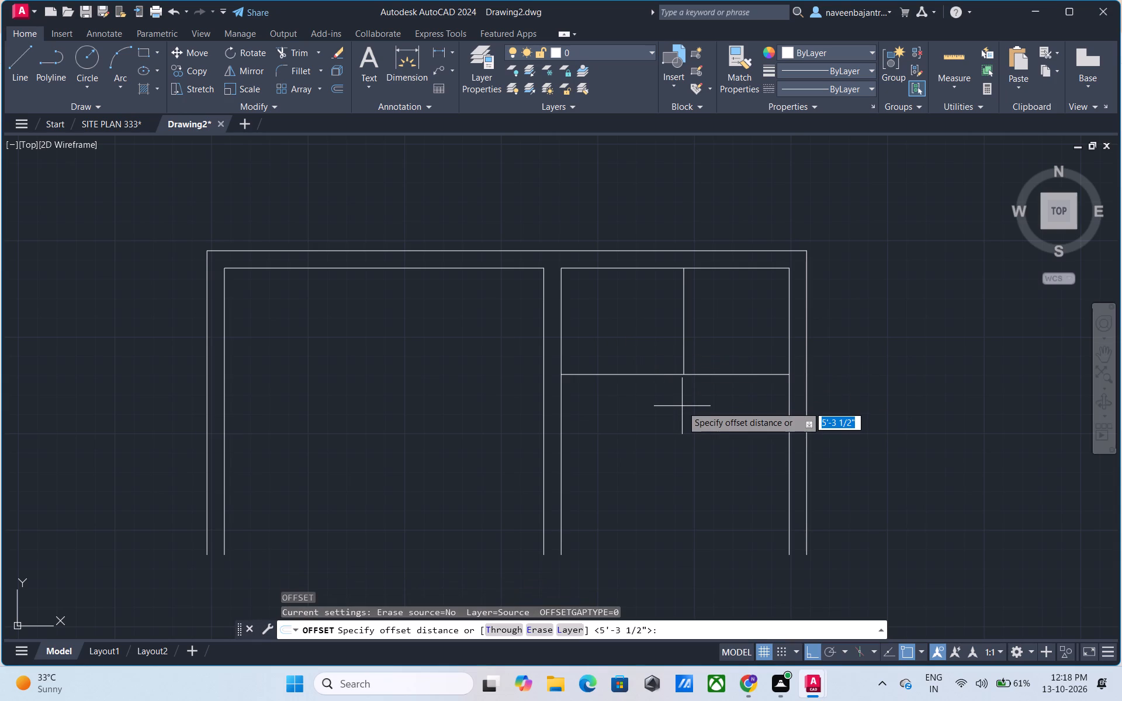
key("9")
key("shift+quotedbl")
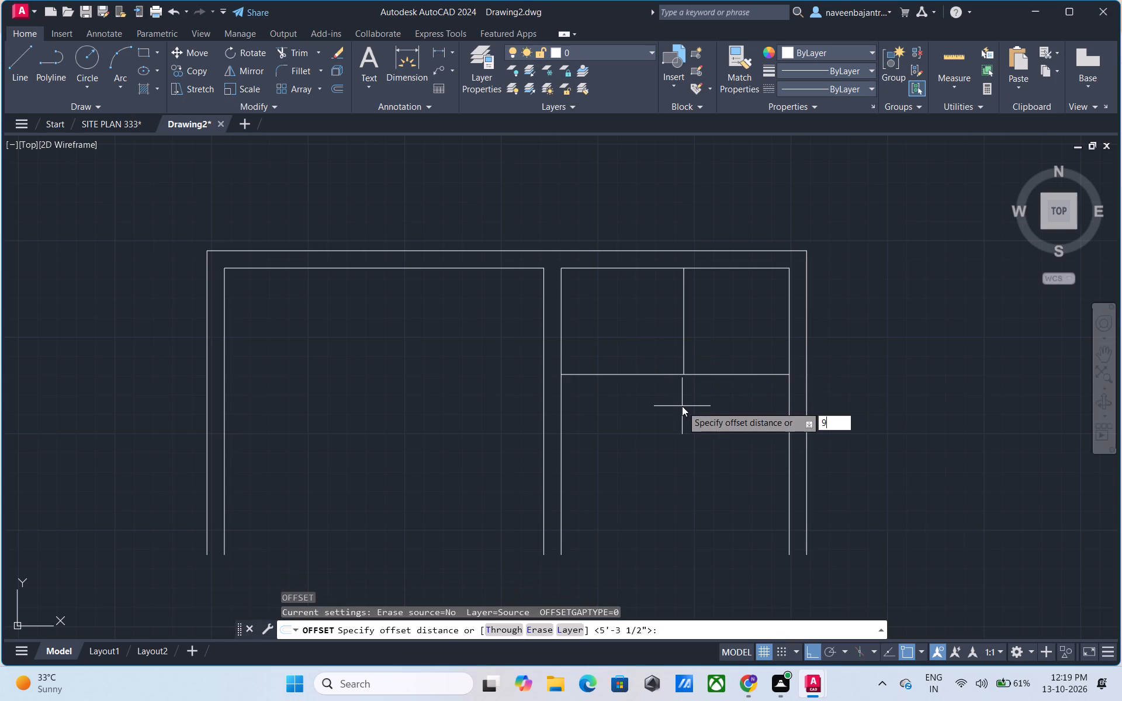
key("Return")
left_click(684, 348)
left_click(695, 347)
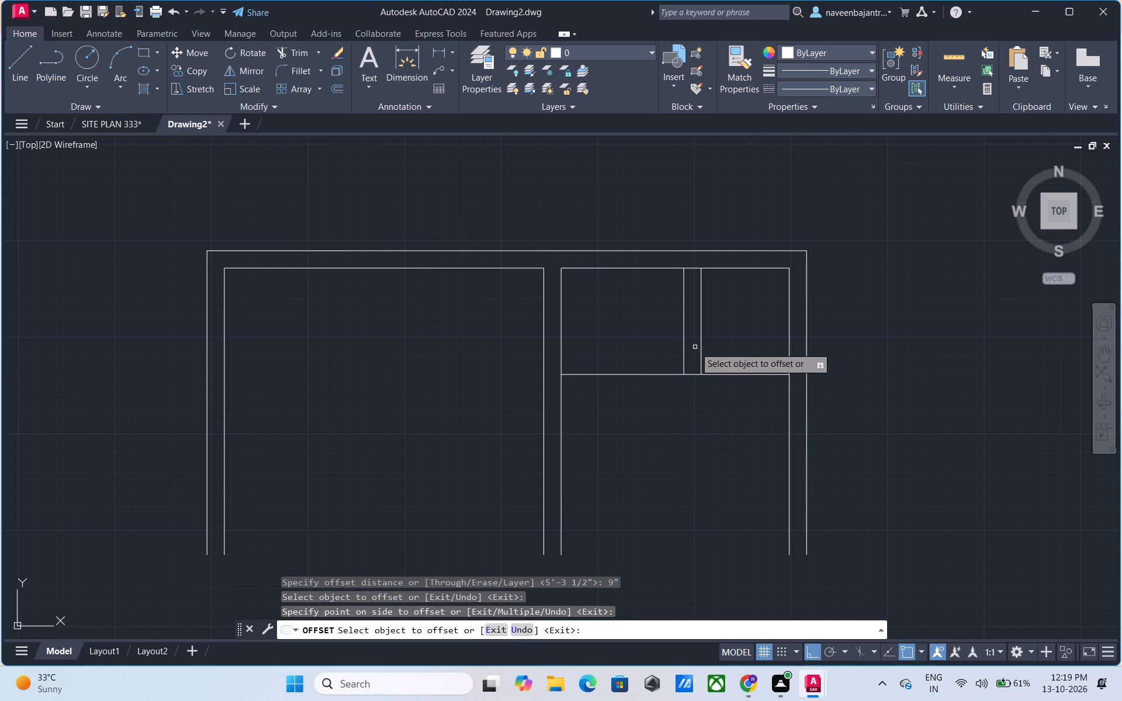
left_click(667, 374)
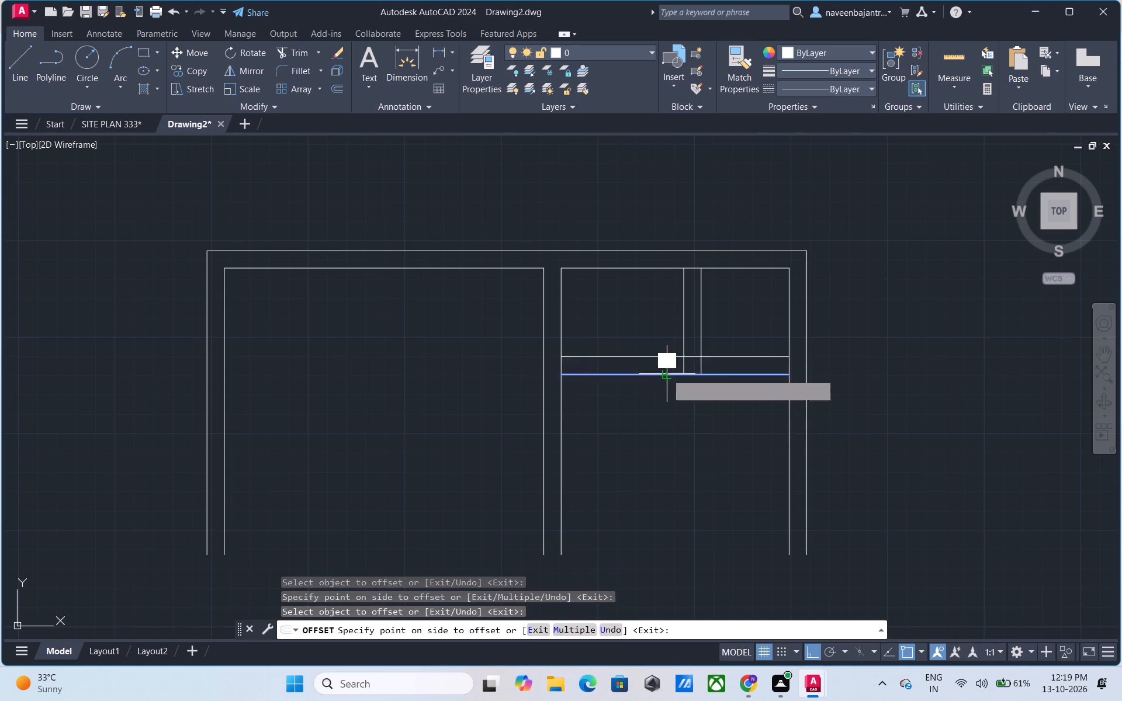
left_click(663, 391)
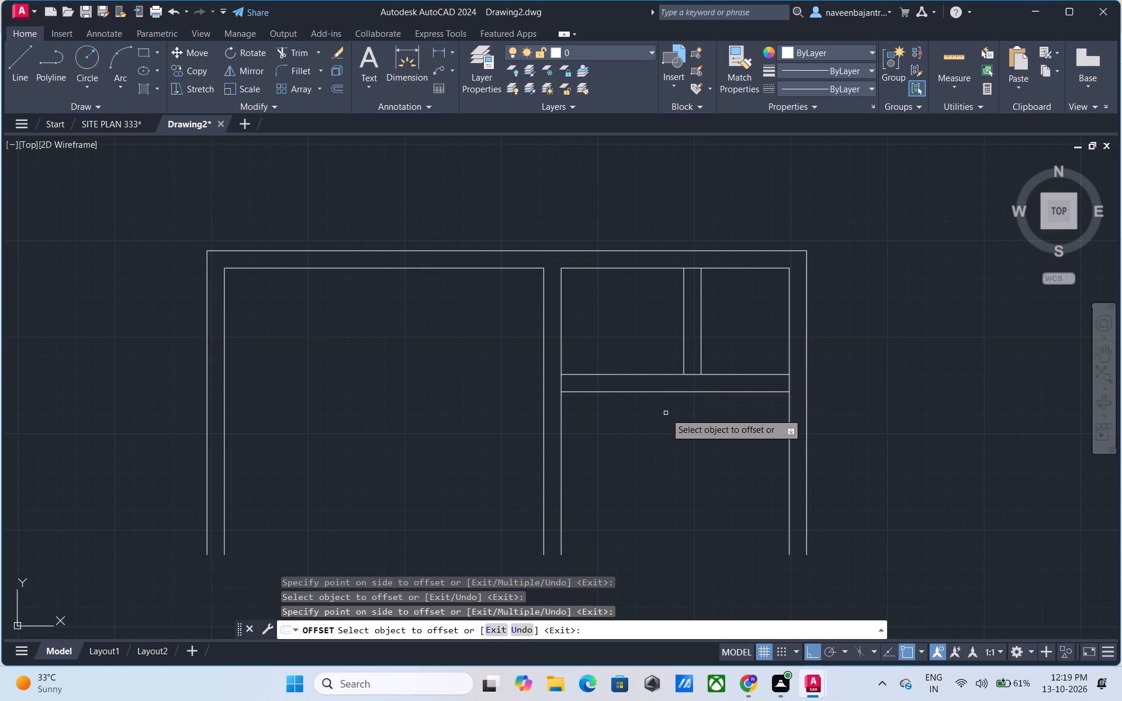
key("Escape")
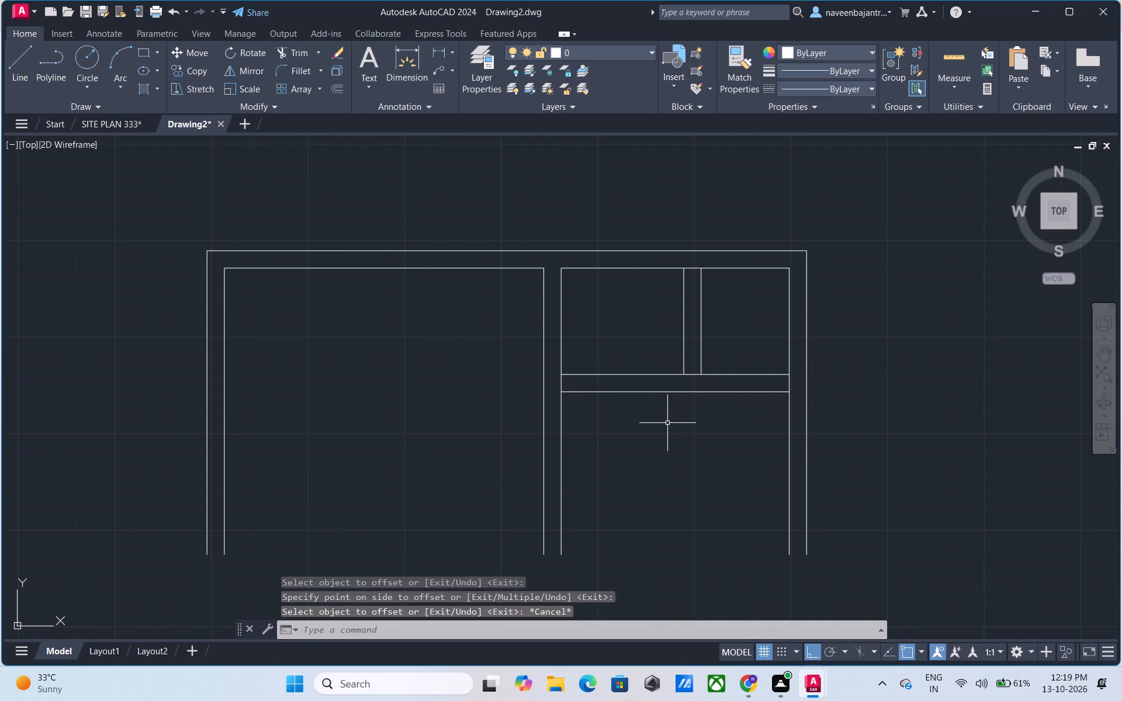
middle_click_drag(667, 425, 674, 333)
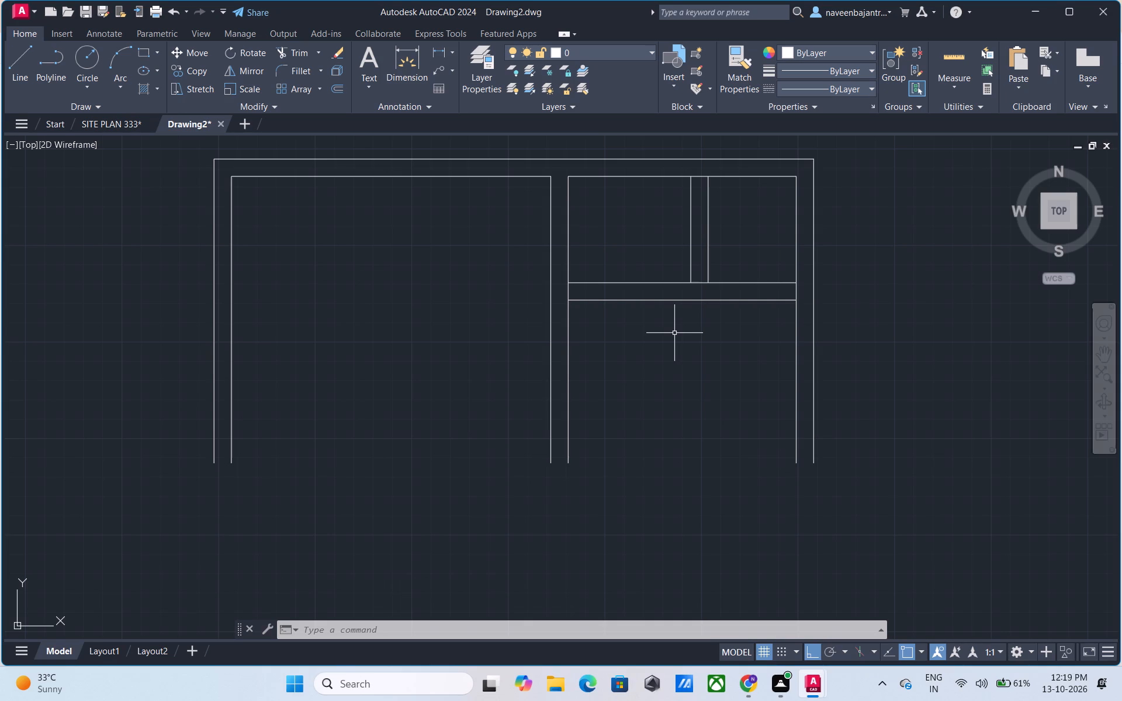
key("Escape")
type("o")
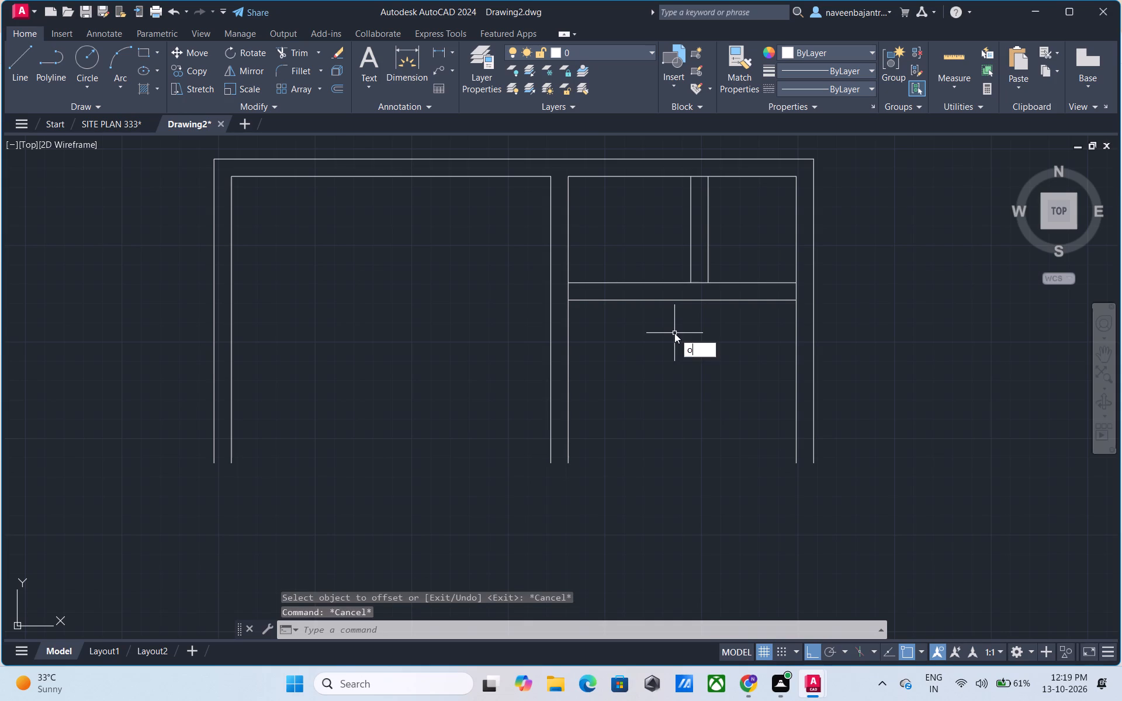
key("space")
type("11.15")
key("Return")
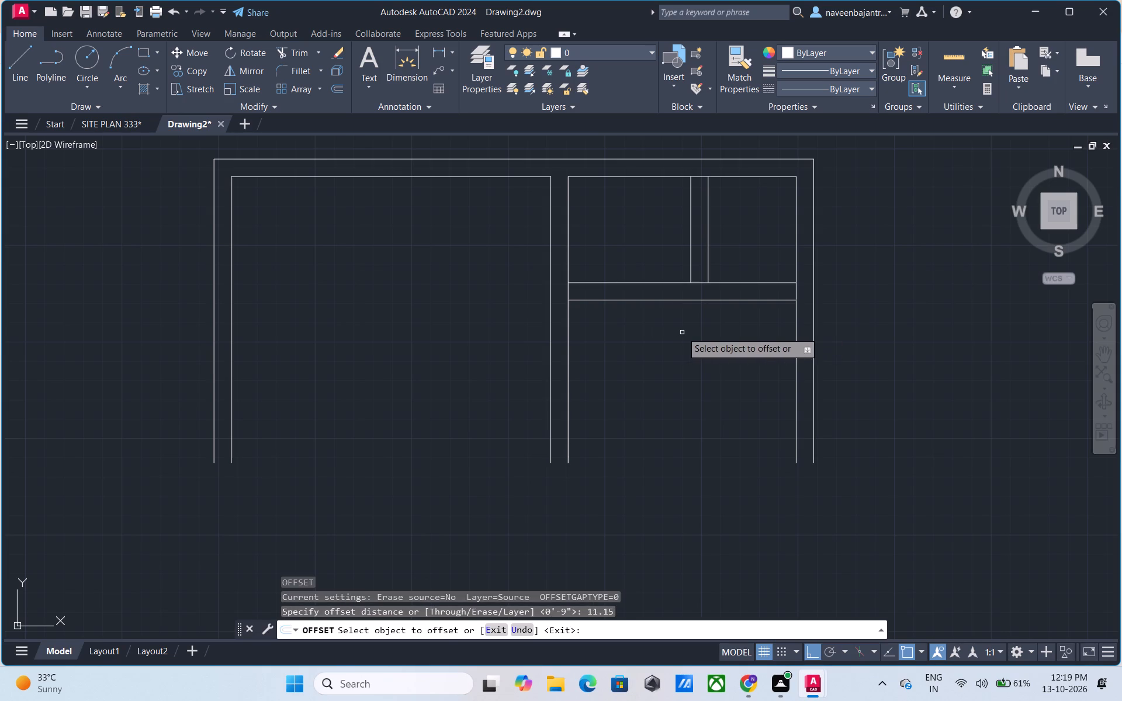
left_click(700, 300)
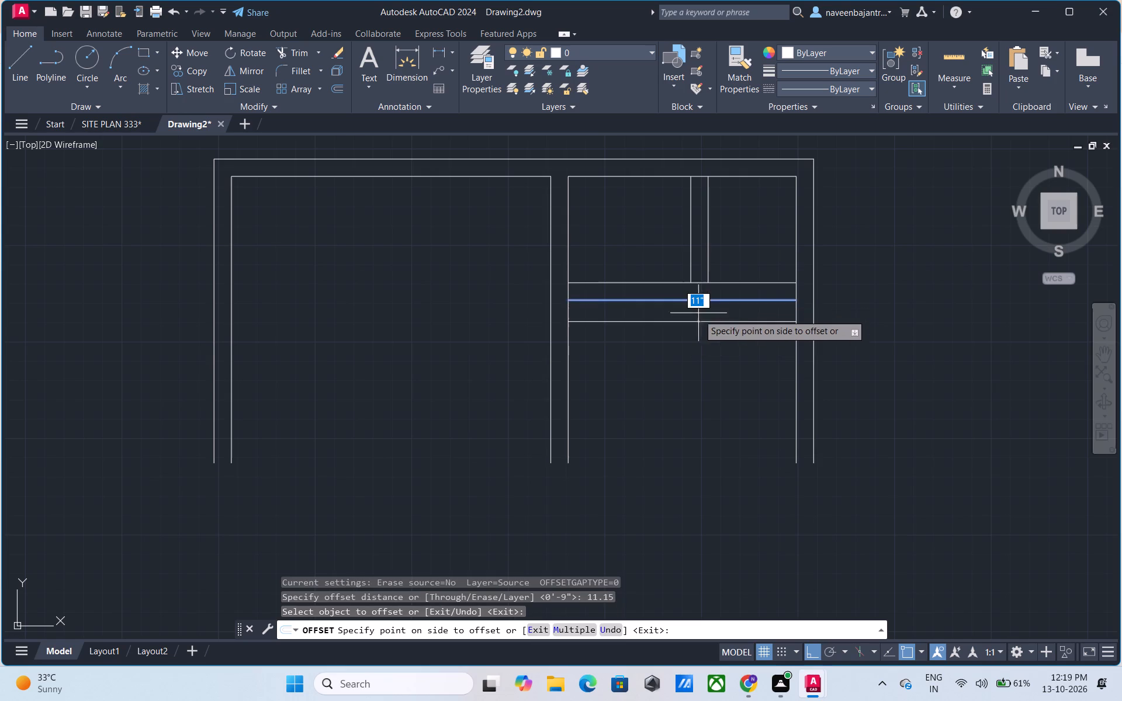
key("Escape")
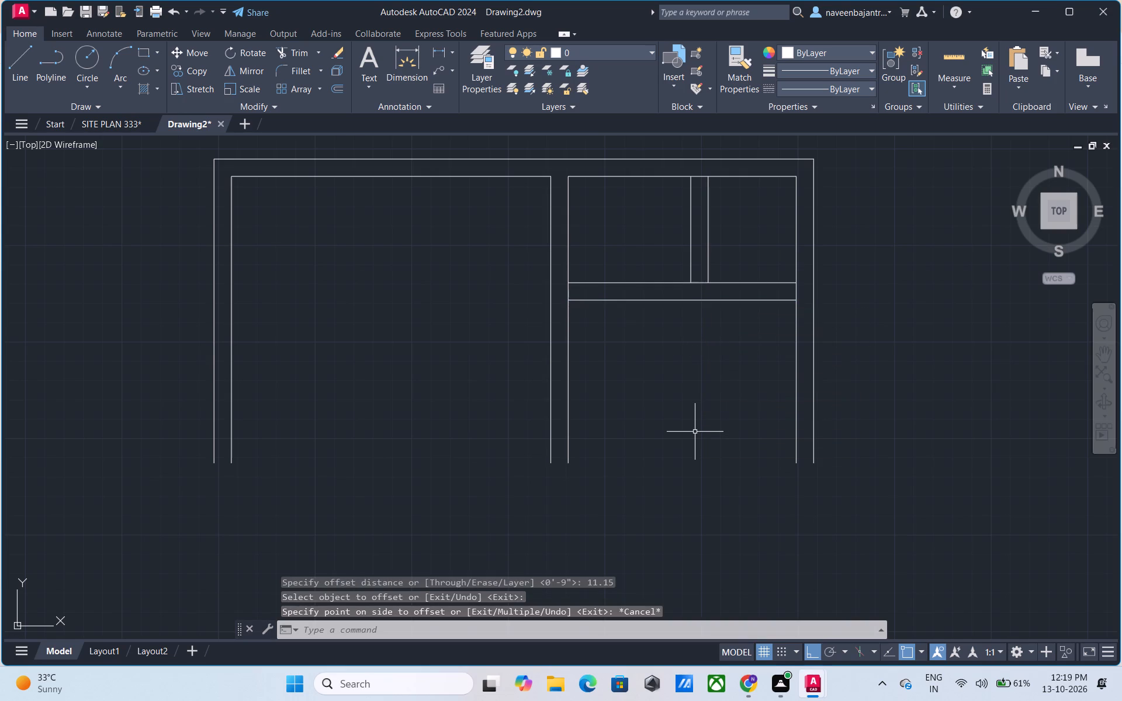
Offset the horizontal partition's lower line 11.25' downward to set the next room's bottom edge.
type("o 11.25'")
key("Return")
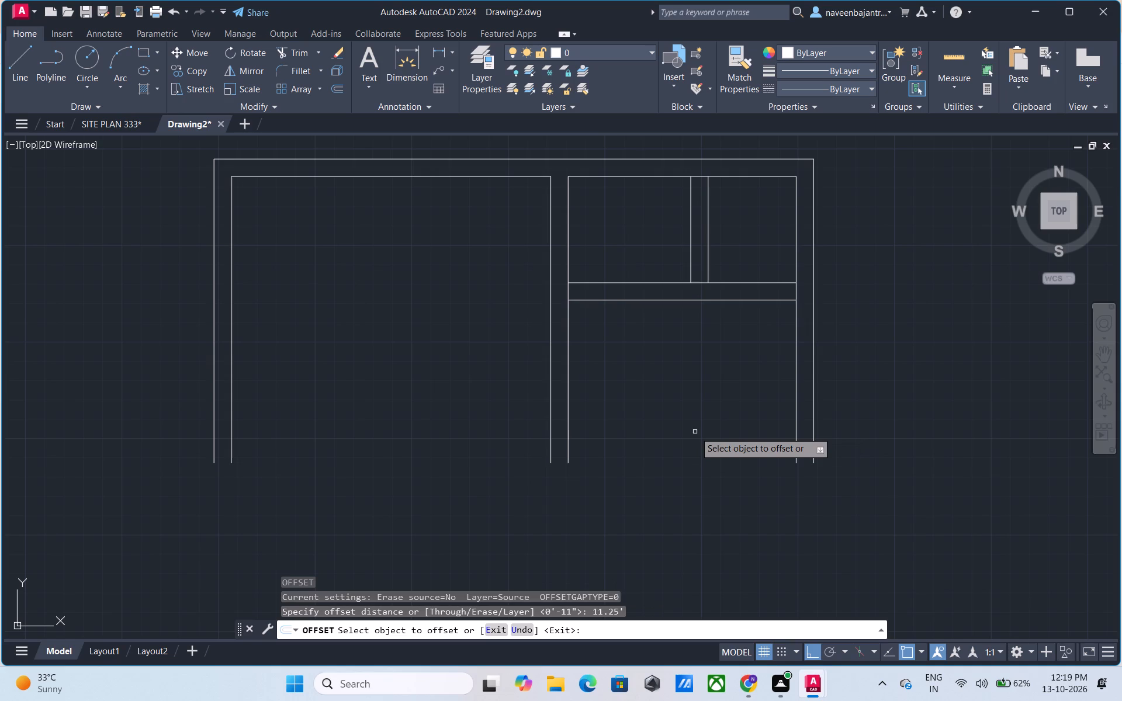
left_click(685, 301)
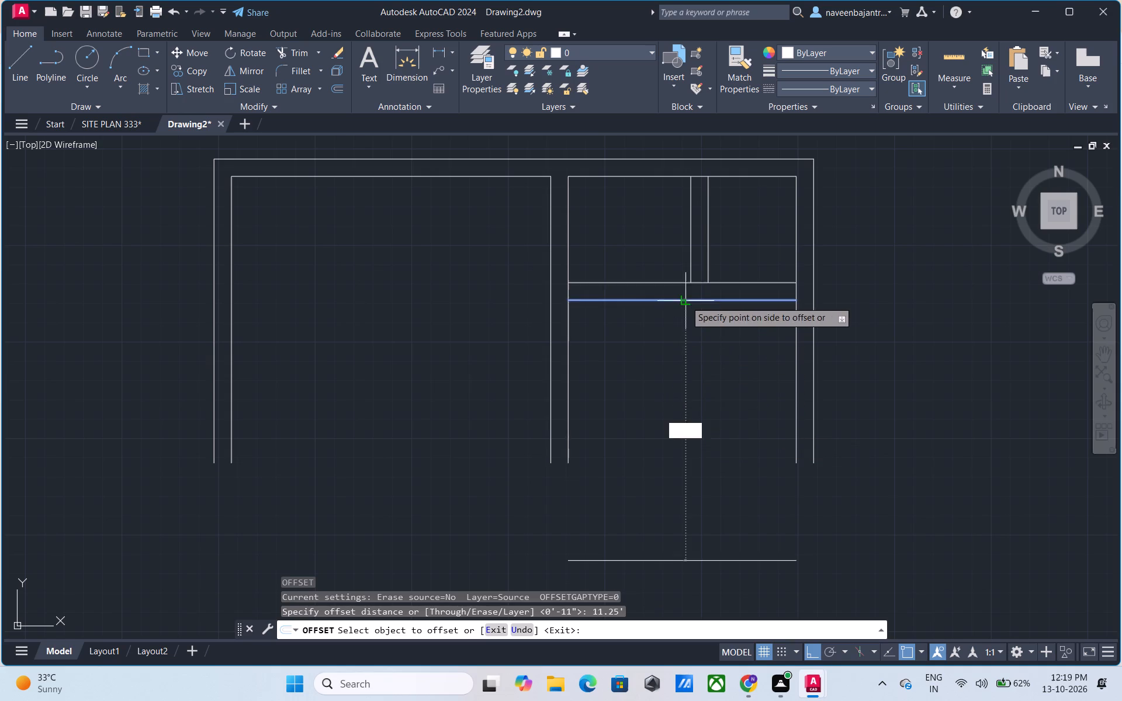
left_click(684, 343)
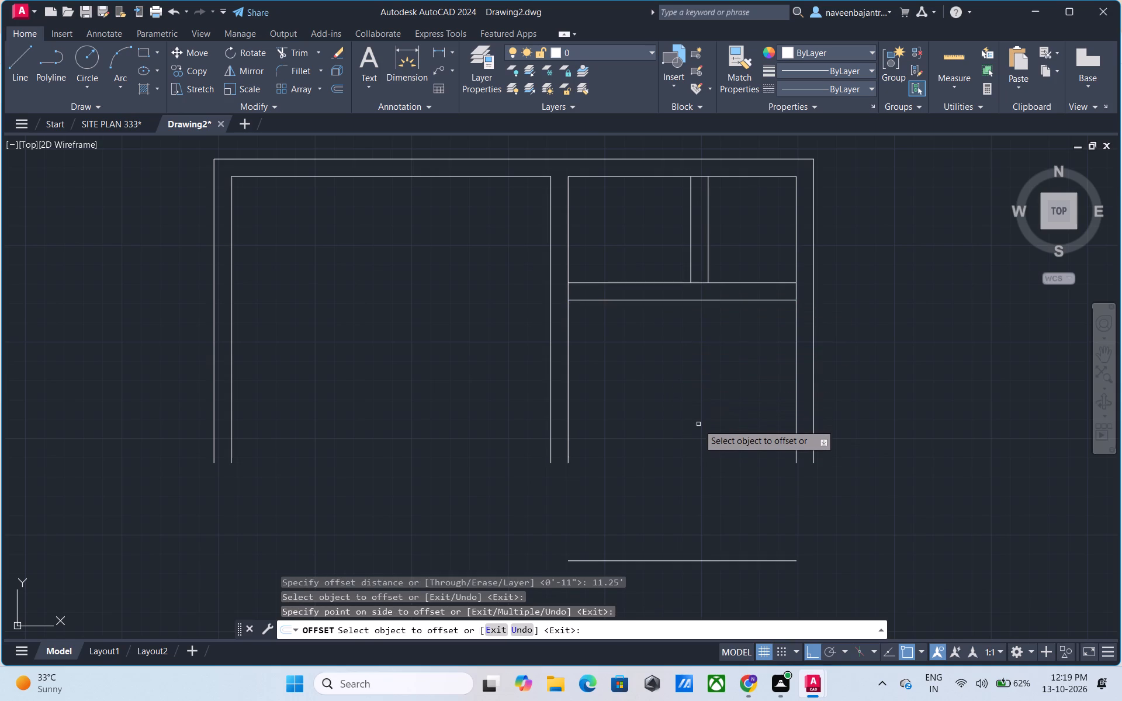
middle_click_drag(689, 469, 692, 378)
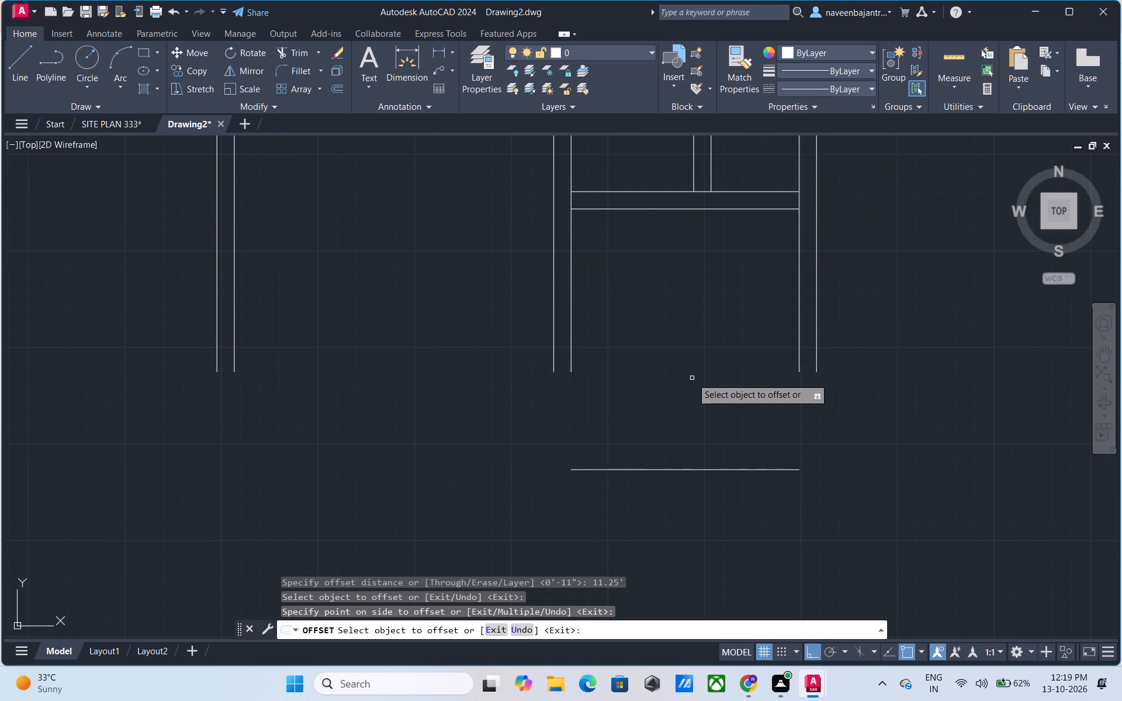
key("Escape")
Offset the new bottom line 9" downward to form the lower room's bottom wall.
type("o 9")
key("shift+quotedbl")
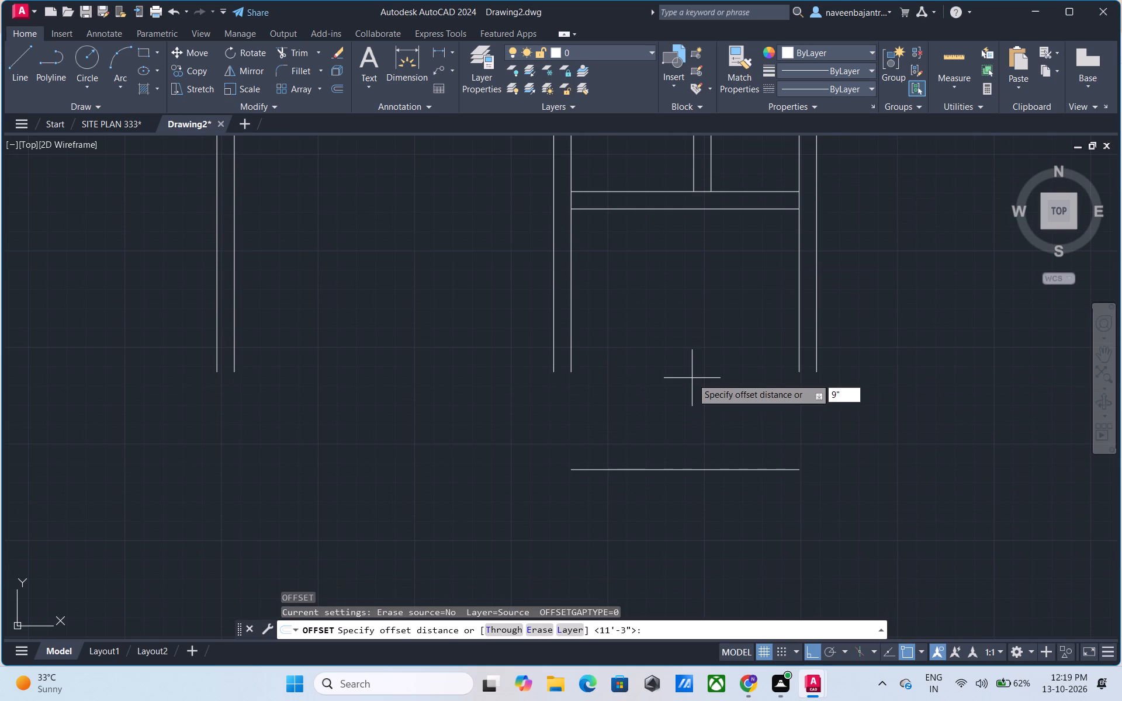
key("Return")
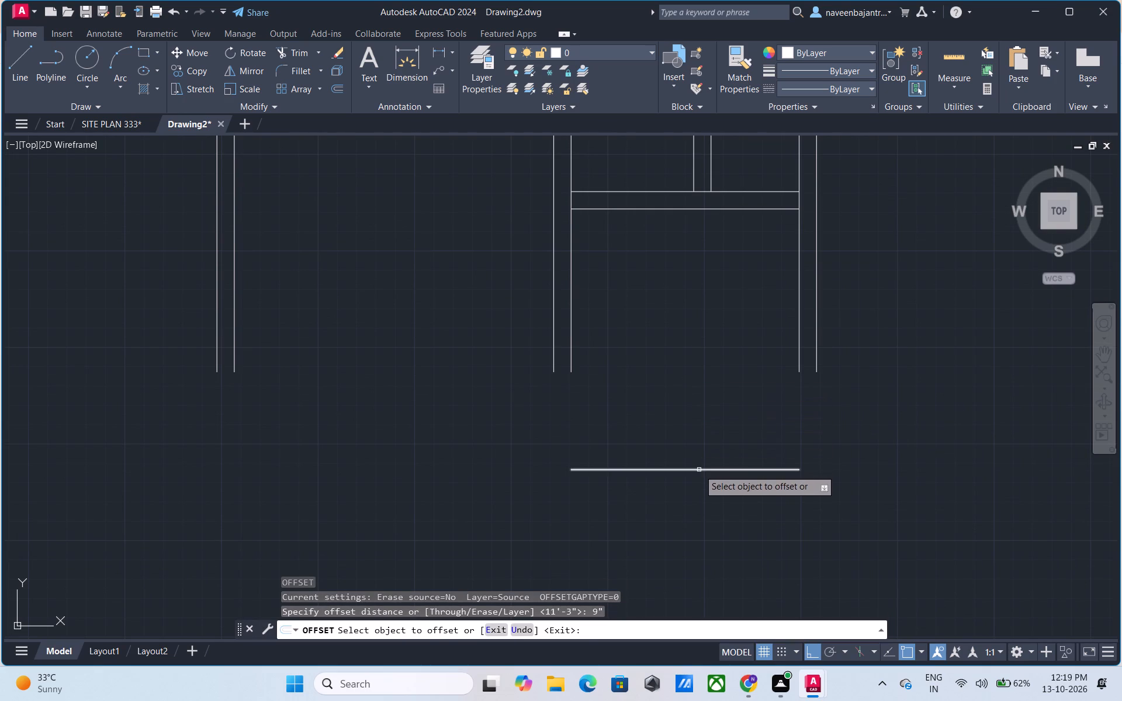
left_click(699, 470)
left_click(699, 499)
key("Escape")
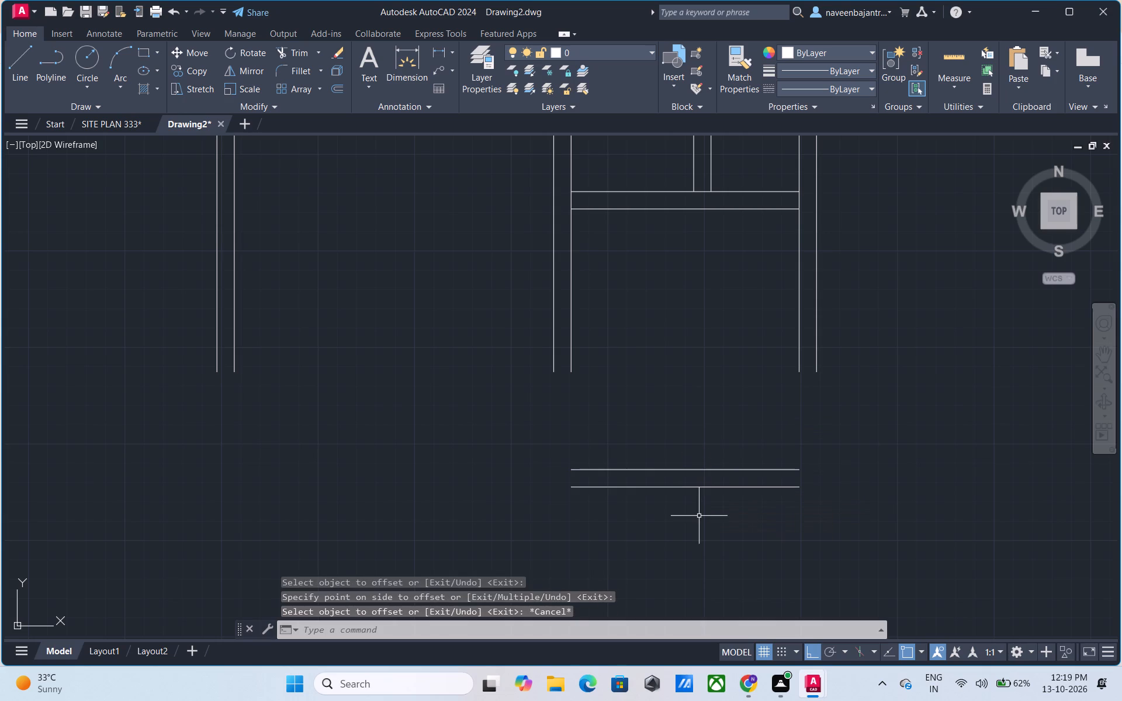
Draw a line from the lower end of the right wall's inner line down to the bottom wall's upper line.
type("l")
key("space")
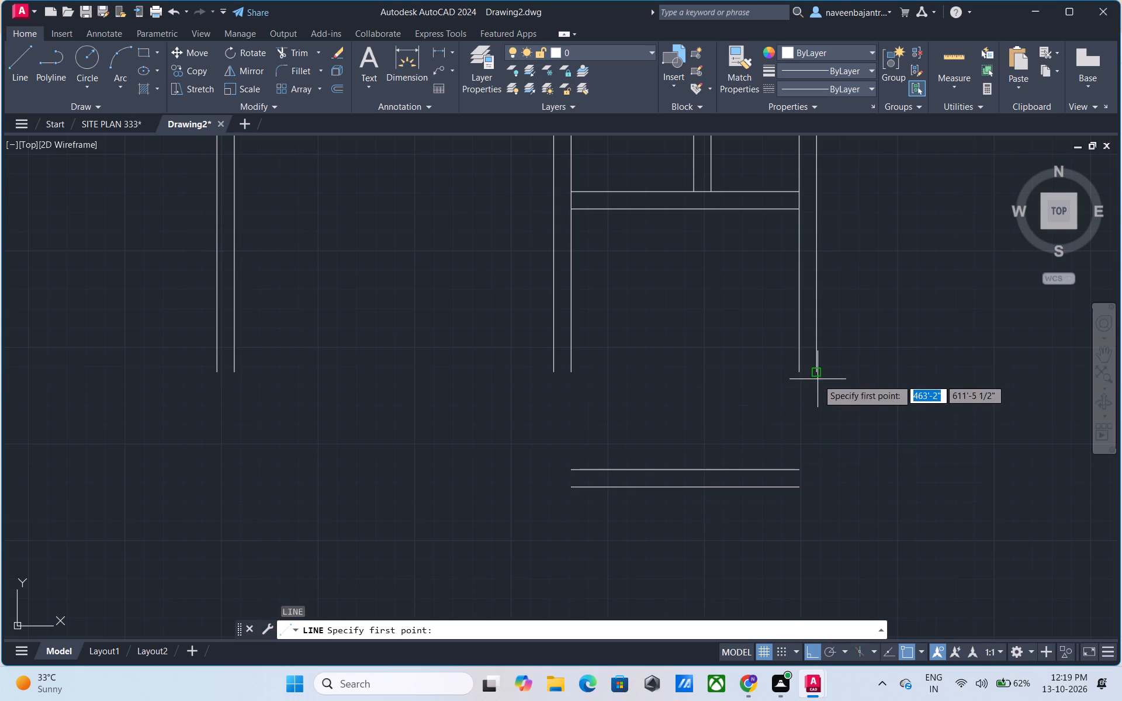
left_click(797, 375)
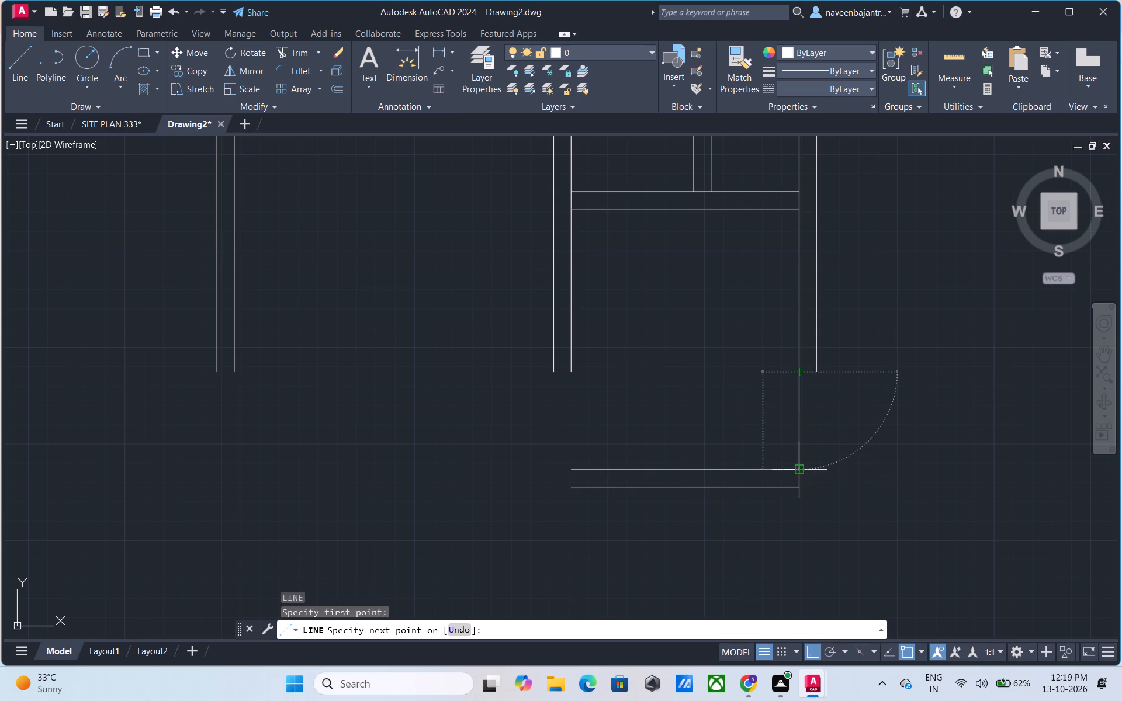
left_click(798, 468)
key("Escape")
Draw a line about 5'-5" long from the lower end of the right wall's outer line down past the bottom wall.
type("l")
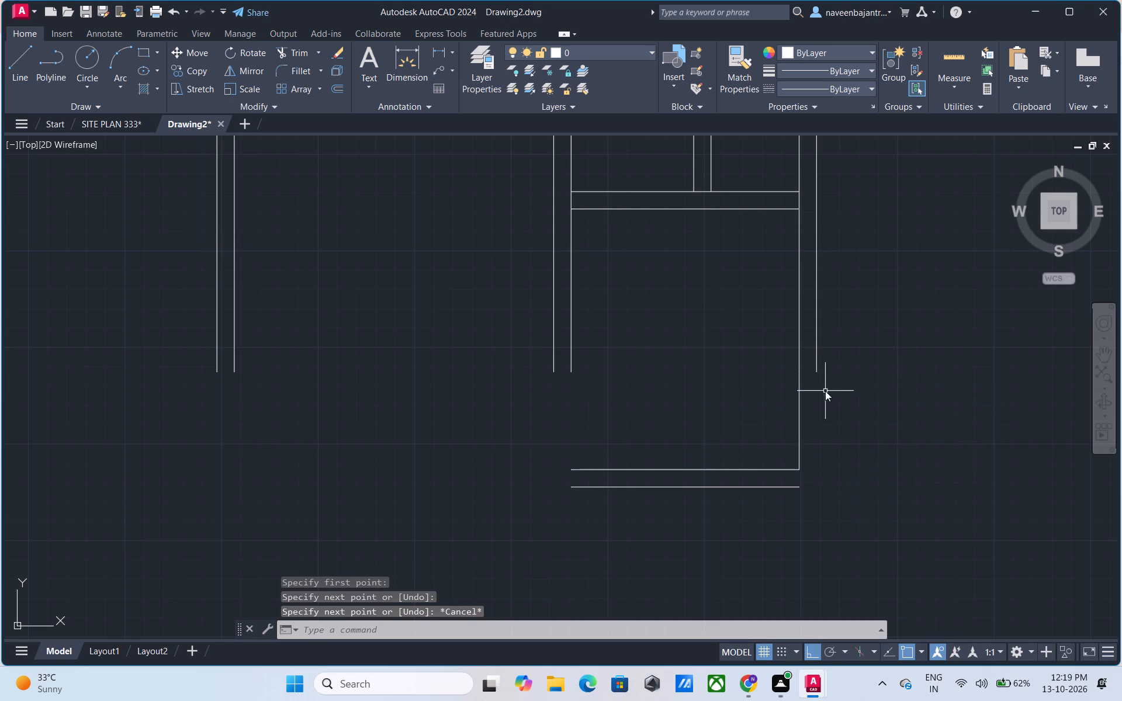
key("space")
left_click(816, 373)
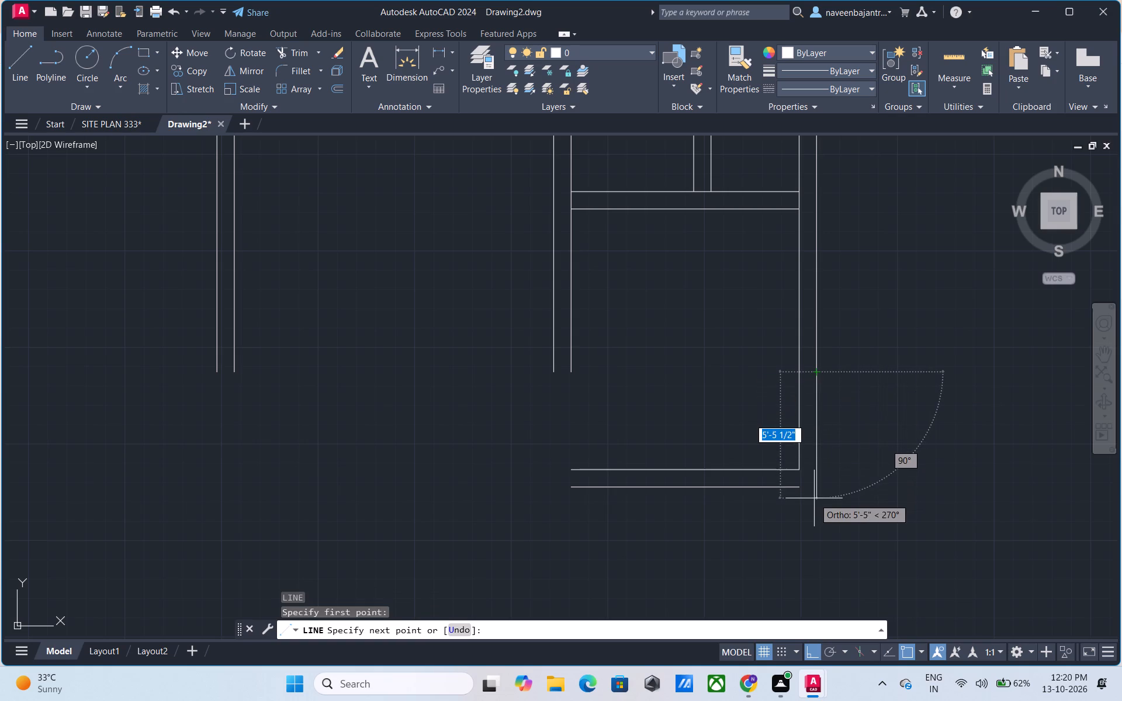
left_click(814, 498)
key("Escape")
Draw lines down from the room's left wall, the inner one to the bottom wall's upper line, the outer one past its lower line.
key("l")
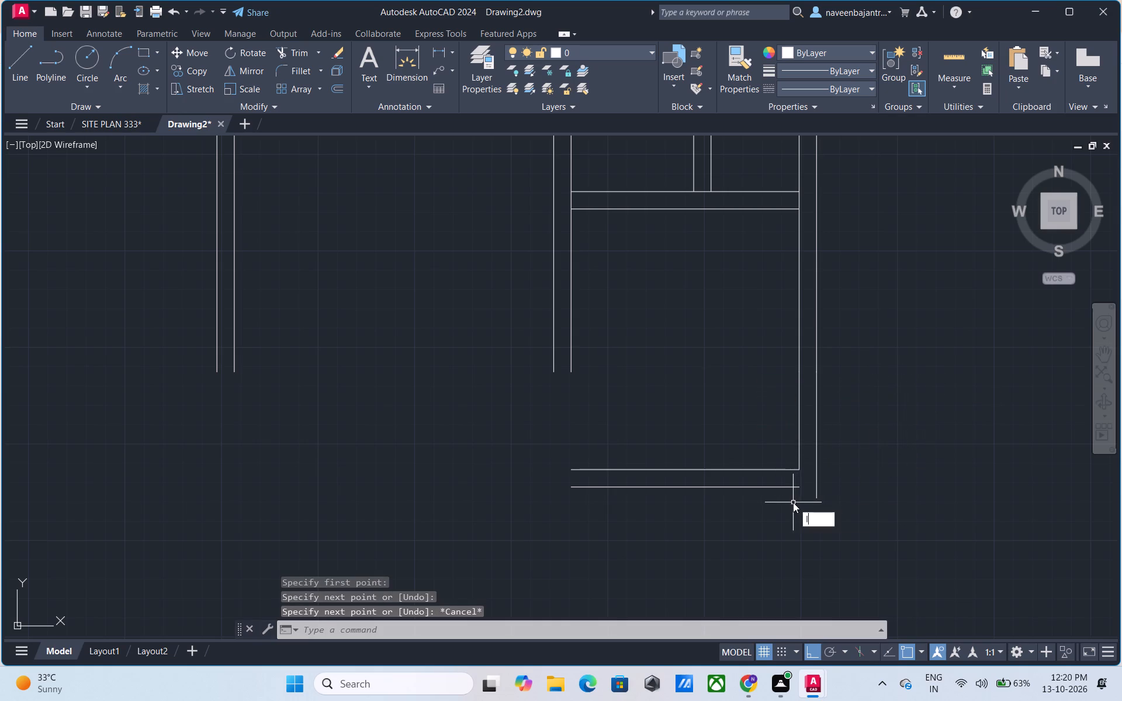
key("space")
left_click(571, 374)
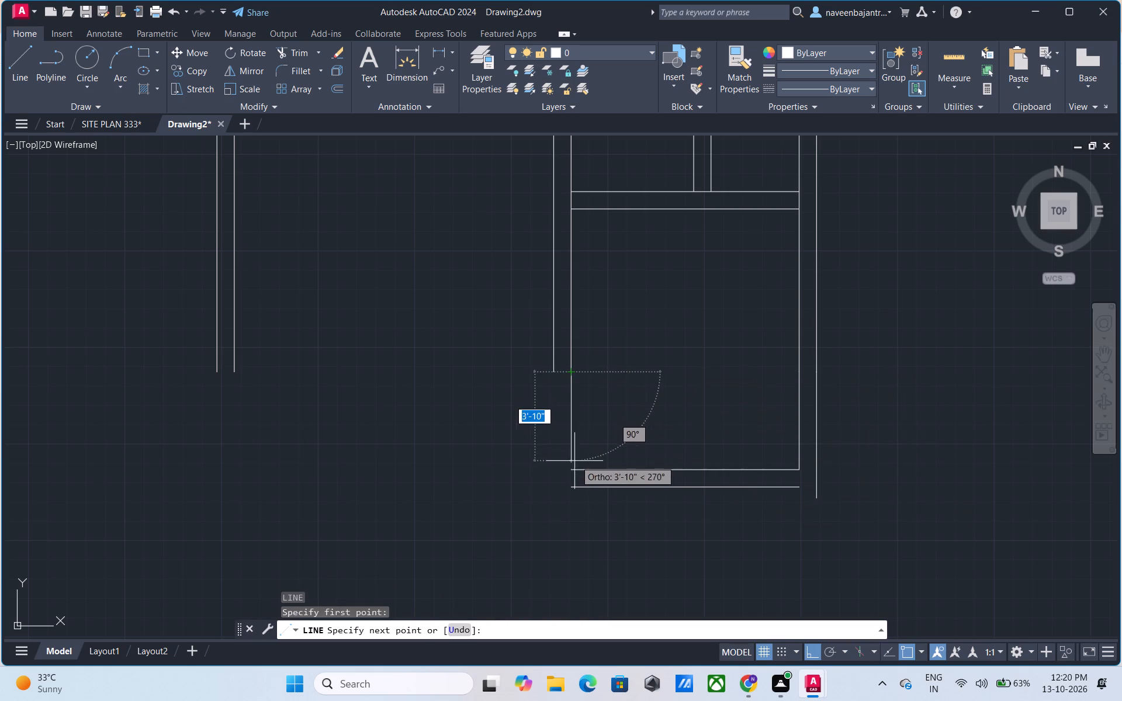
left_click(574, 469)
key("Escape")
type("l")
key("space")
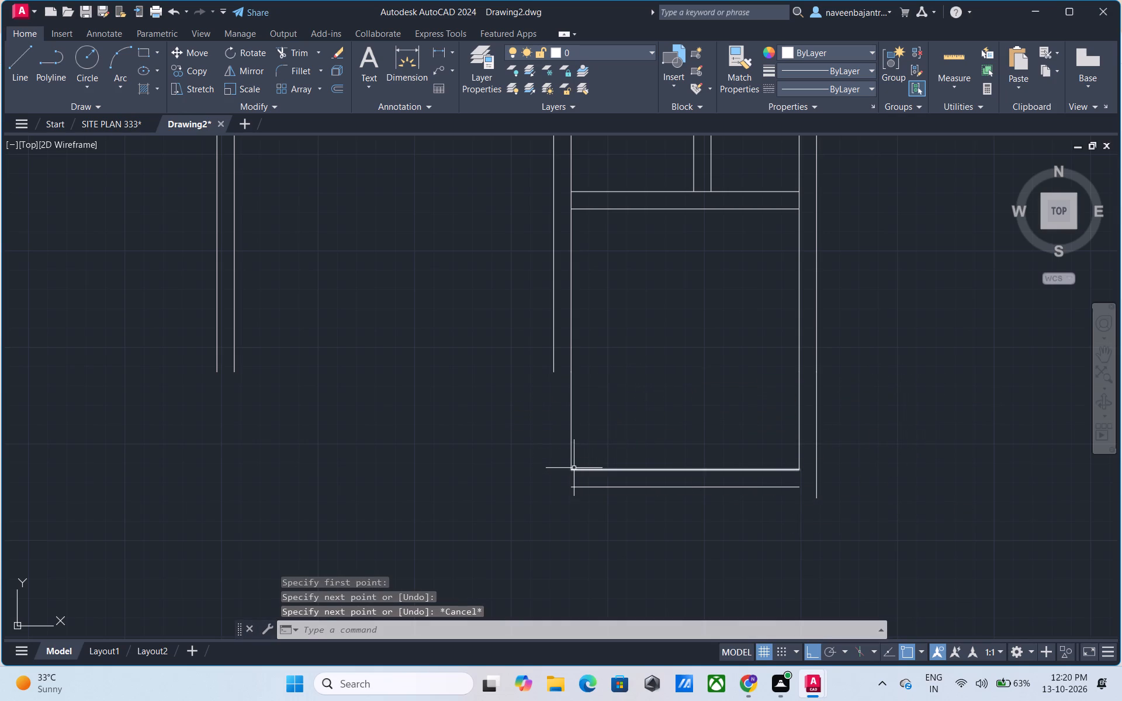
left_click(552, 376)
left_click(553, 508)
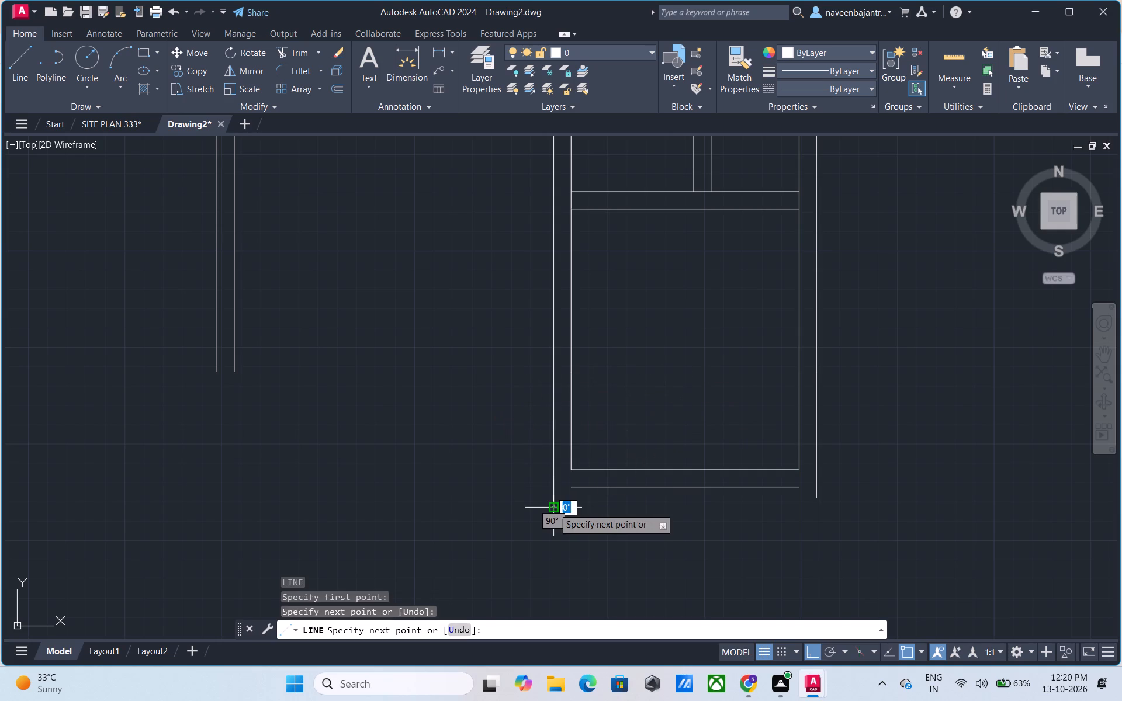
key("Escape")
Draw short horizontal lines from both ends of the bottom wall's lower line outward past the left and right outer wall lines.
type("l")
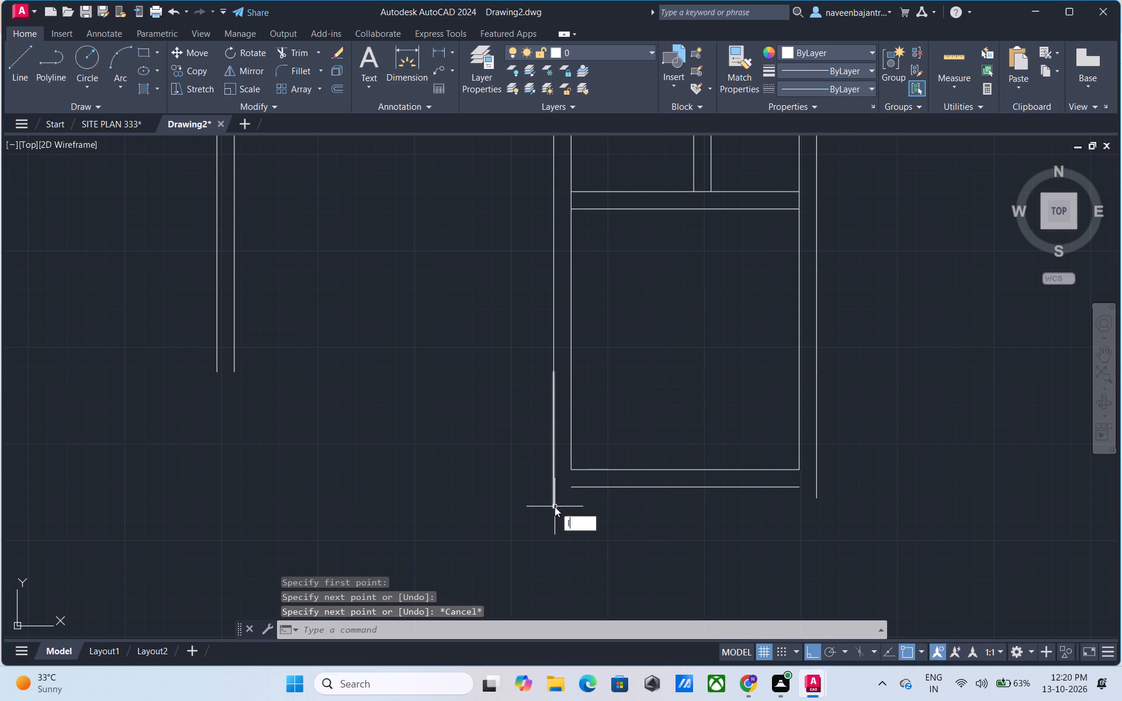
key("space")
left_click(569, 488)
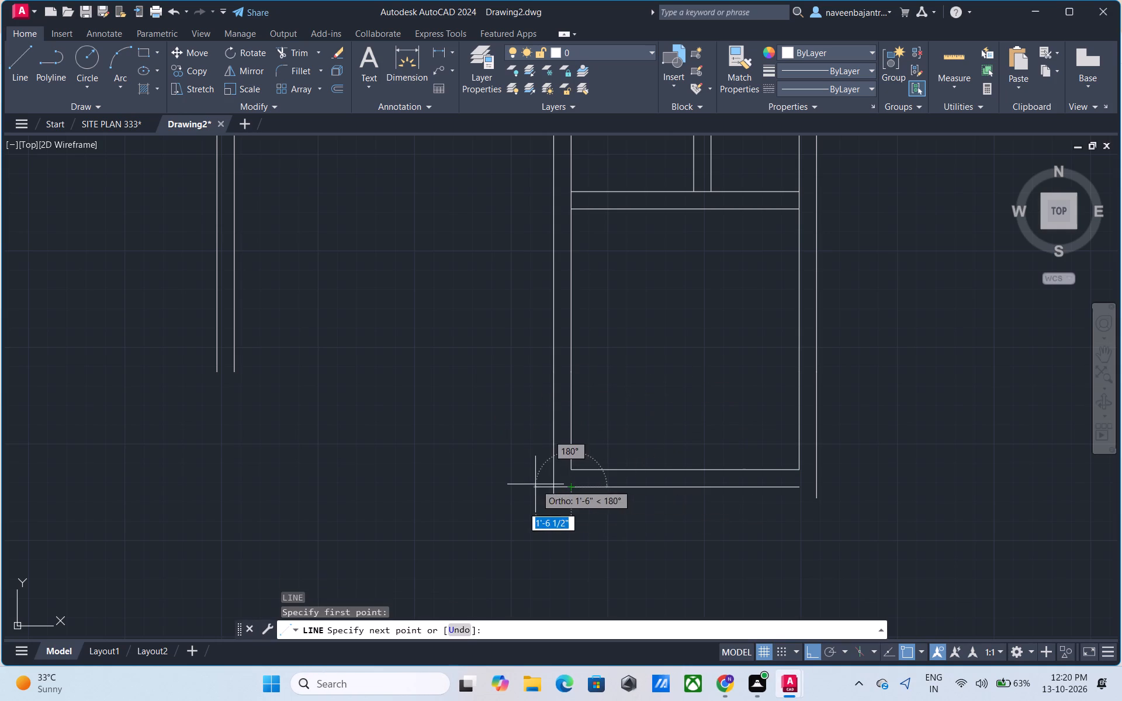
left_click(535, 484)
key("Escape")
type("l")
key("space")
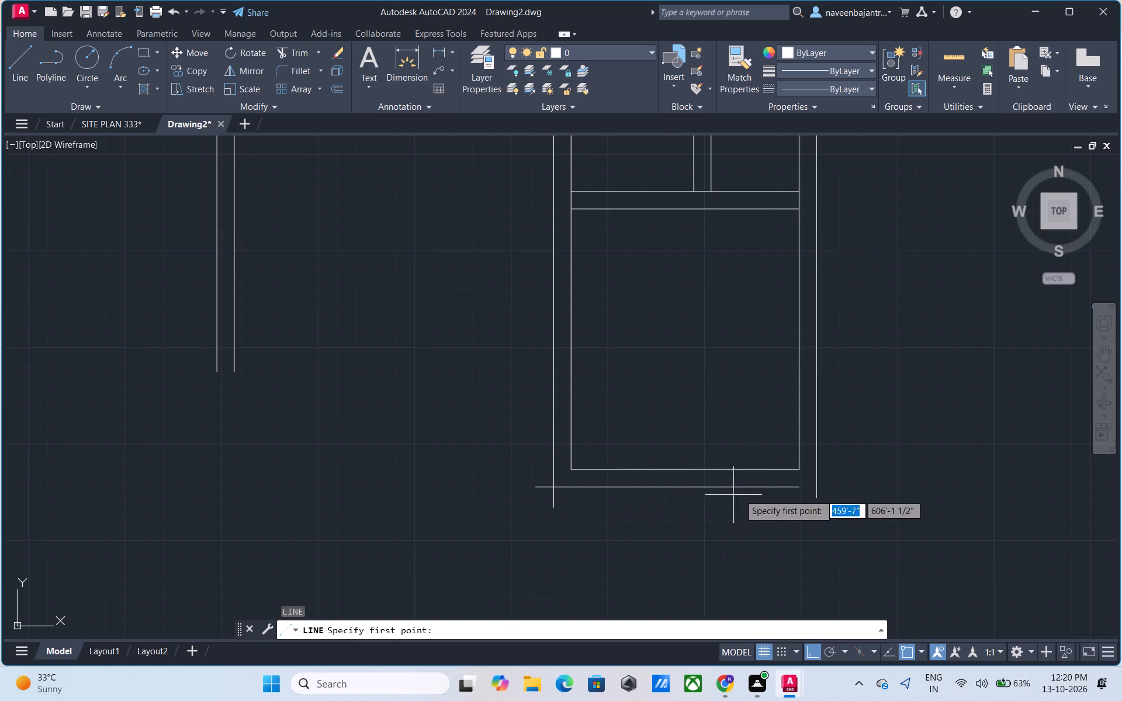
left_click(799, 489)
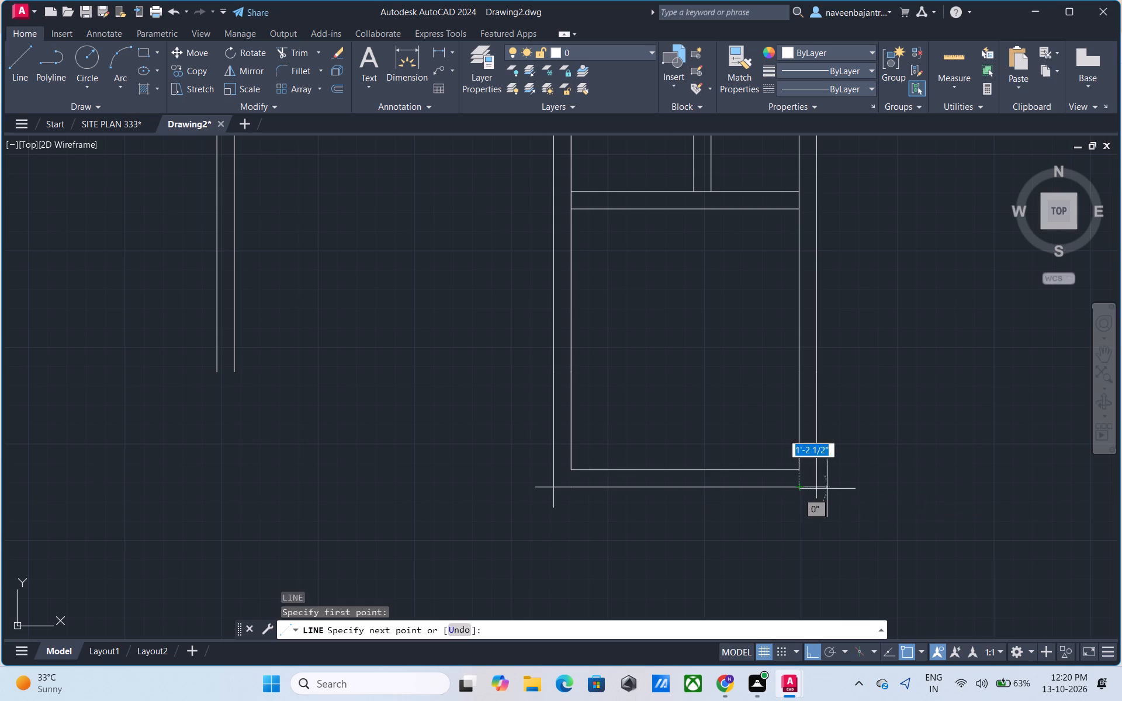
left_click(832, 489)
key("Escape")
Trim the overshooting line ends at the lower room's two outer bottom corners.
type("tr")
key("space")
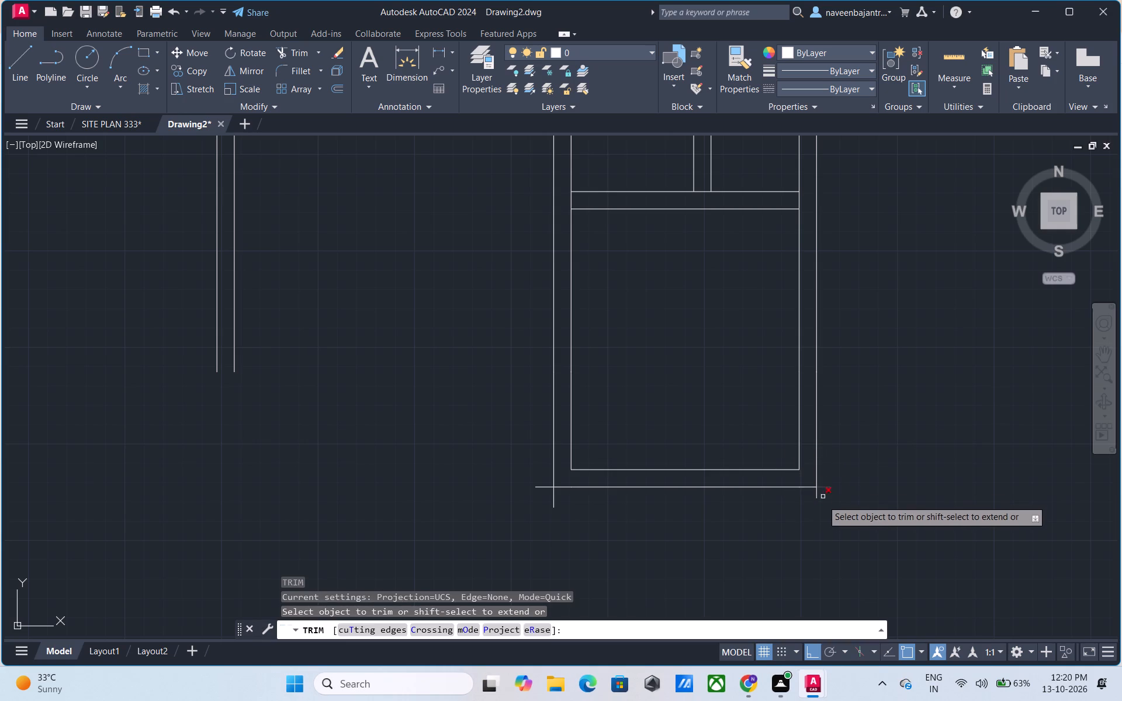
left_click(818, 498)
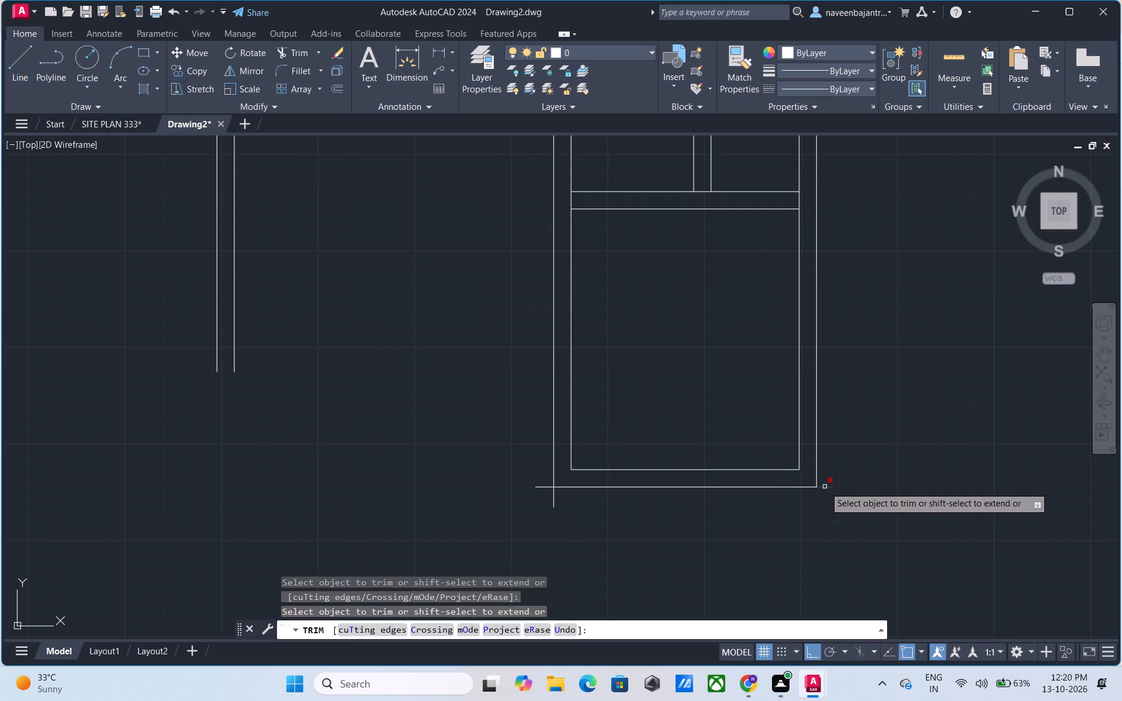
left_click(825, 487)
left_click(552, 499)
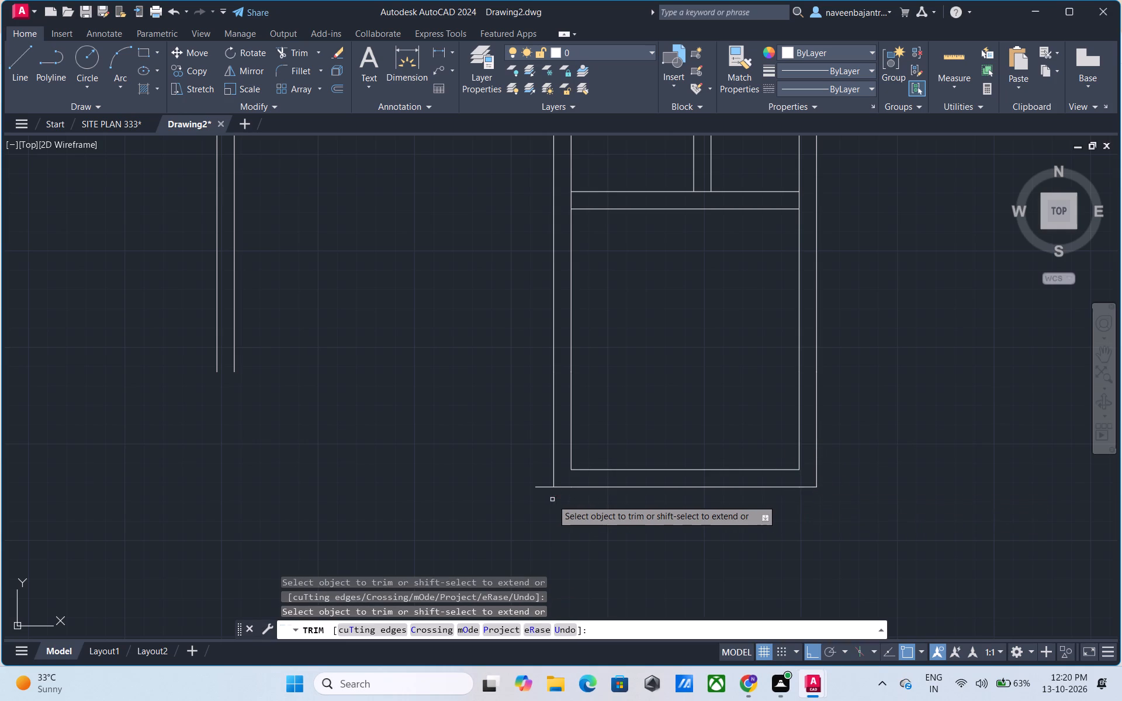
left_click(545, 486)
scroll(556, 477, "down", 2)
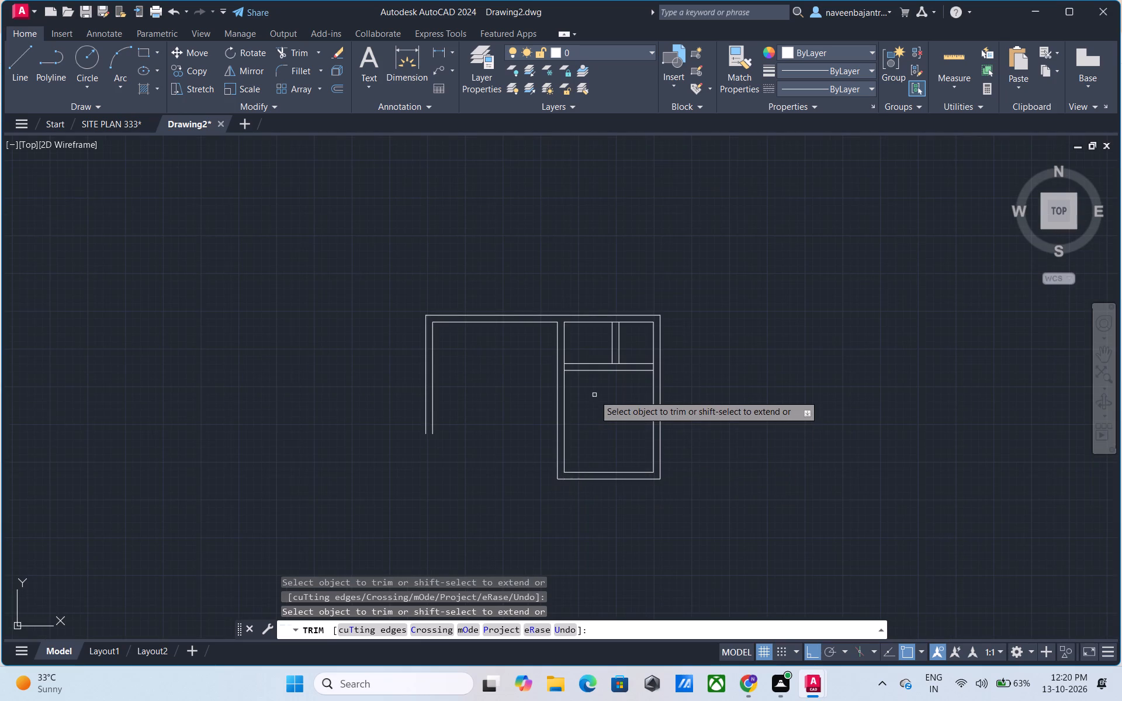
middle_click_drag(594, 395, 565, 436)
scroll(565, 438, "up", 2)
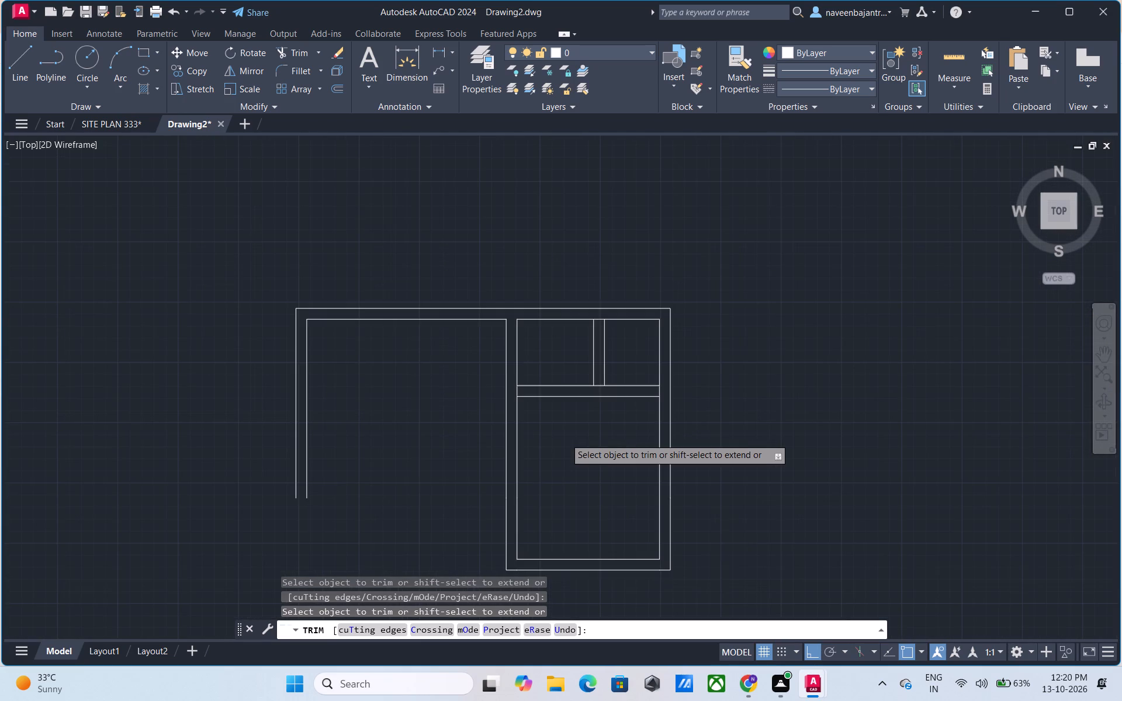
key("Escape")
Draw a short line from the lower end of the vertical partition's right line down past the horizontal partition's lower line.
type("l")
key("space")
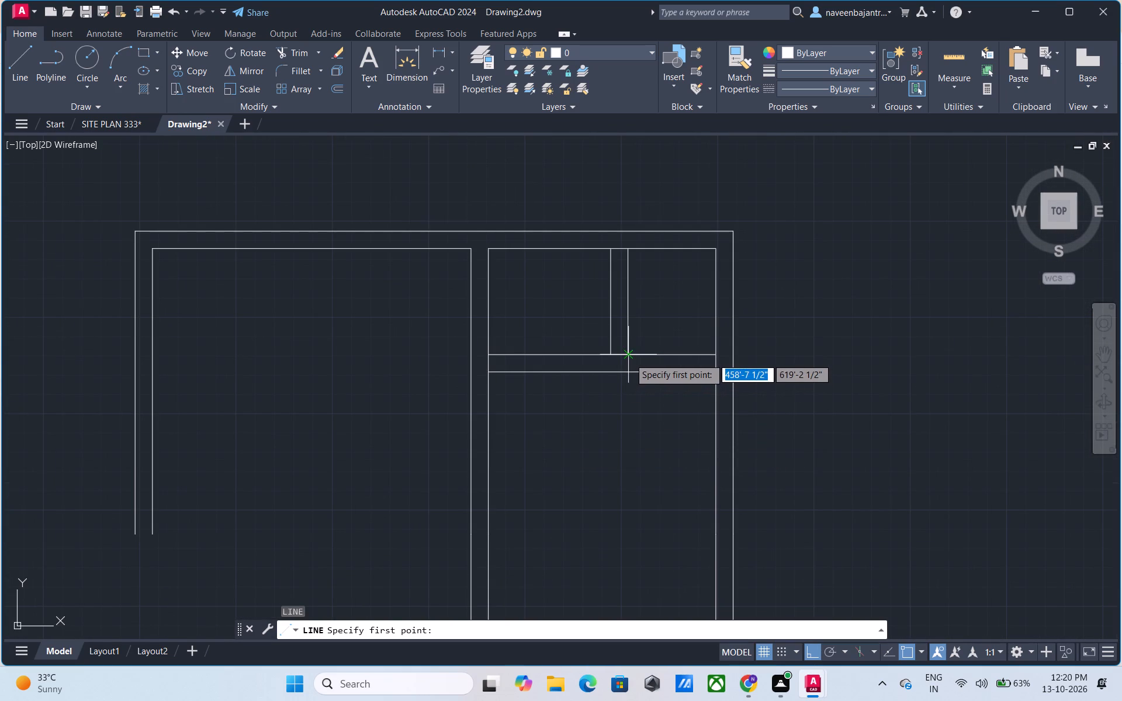
left_click(629, 358)
left_click(628, 394)
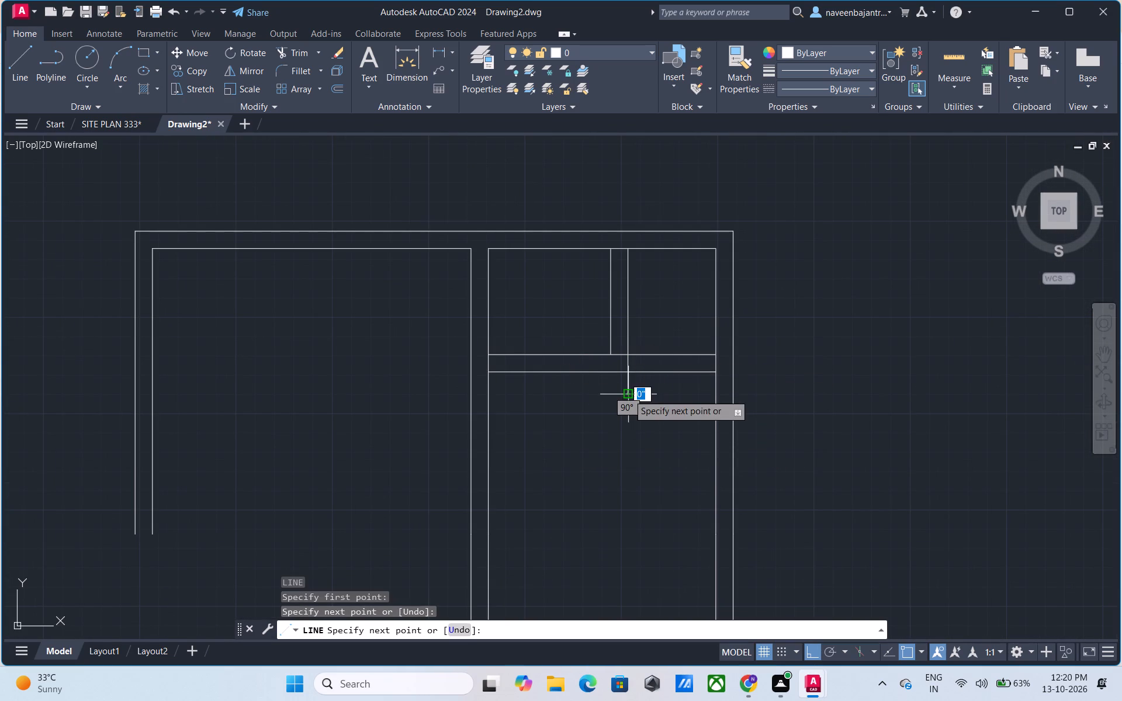
key("Escape")
Trim the short line's overshoot and both horizontal partition lines to the right of the vertical partition.
key("t")
key("r")
key("space")
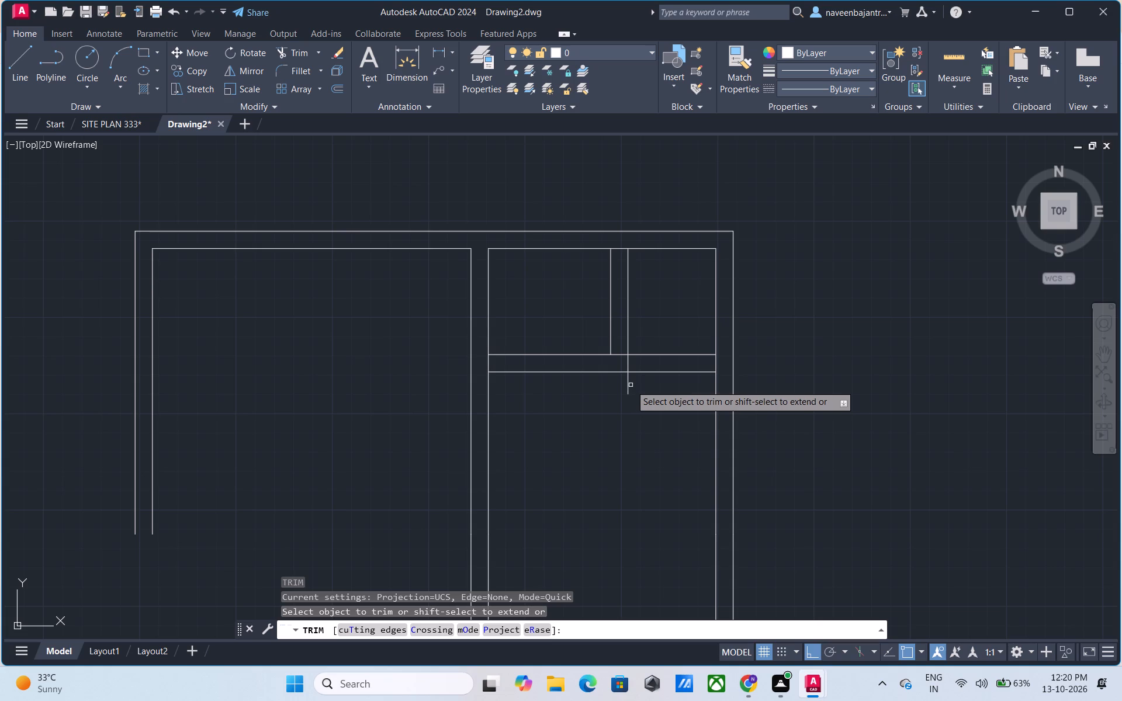
left_click(628, 384)
left_click(651, 373)
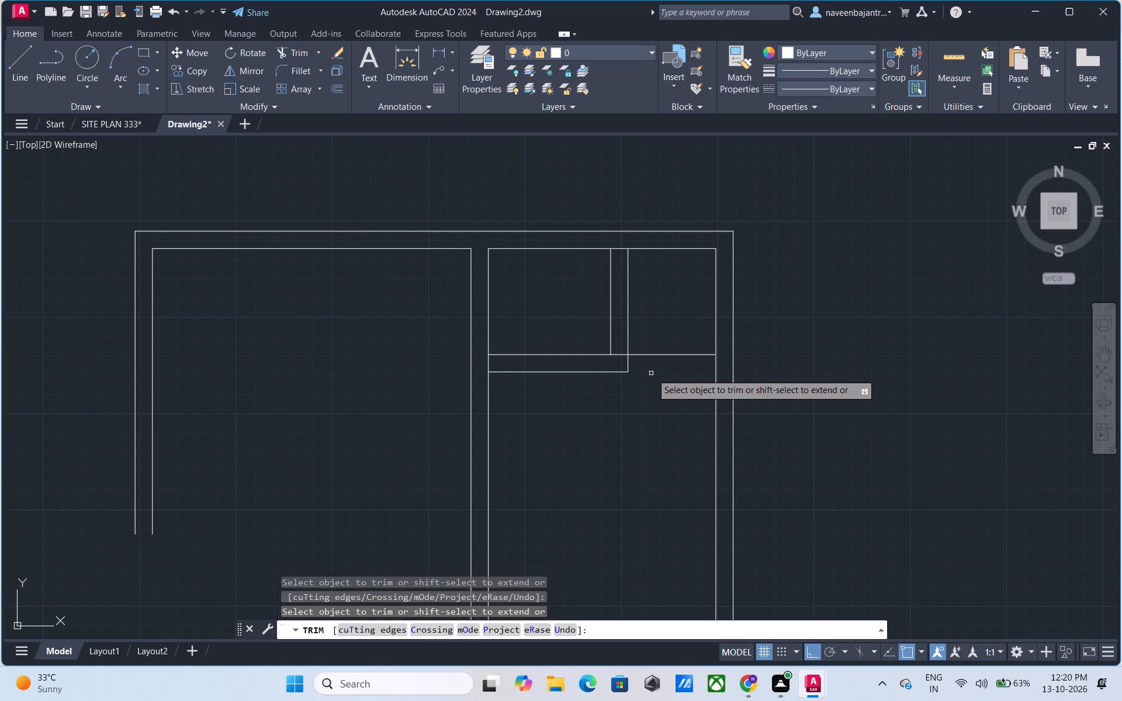
left_click(653, 356)
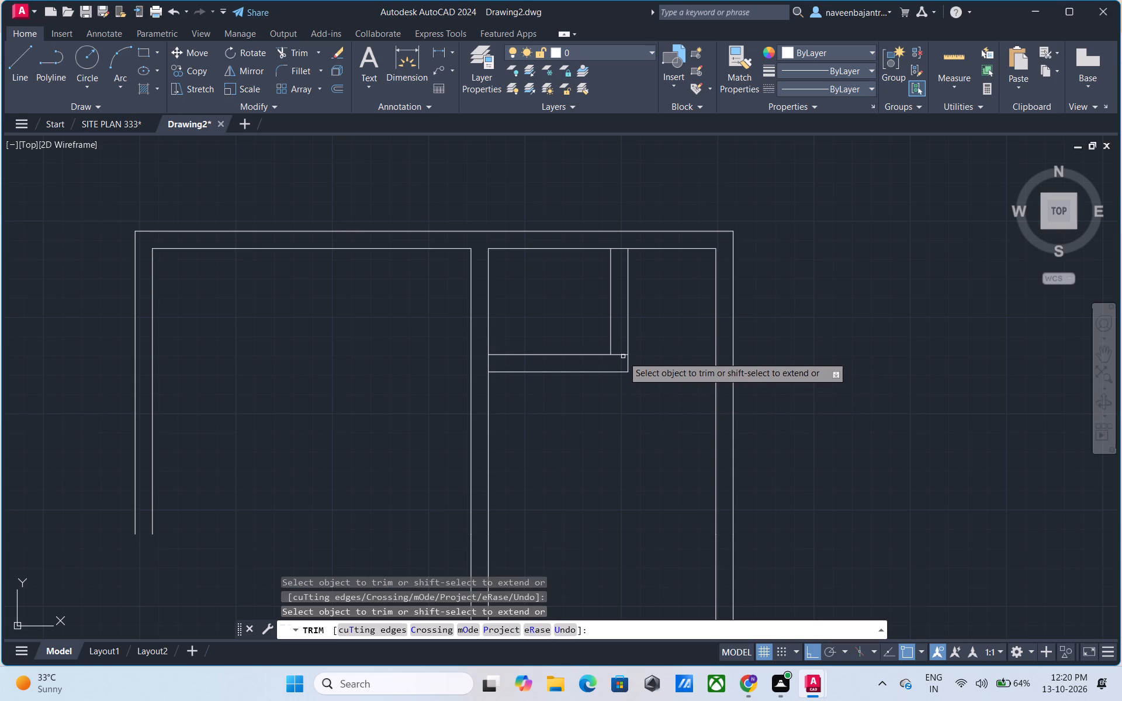
Trim the line pieces crossing the partition walls at their corner, at the top wall junction and at the left wall junction.
left_click(623, 356)
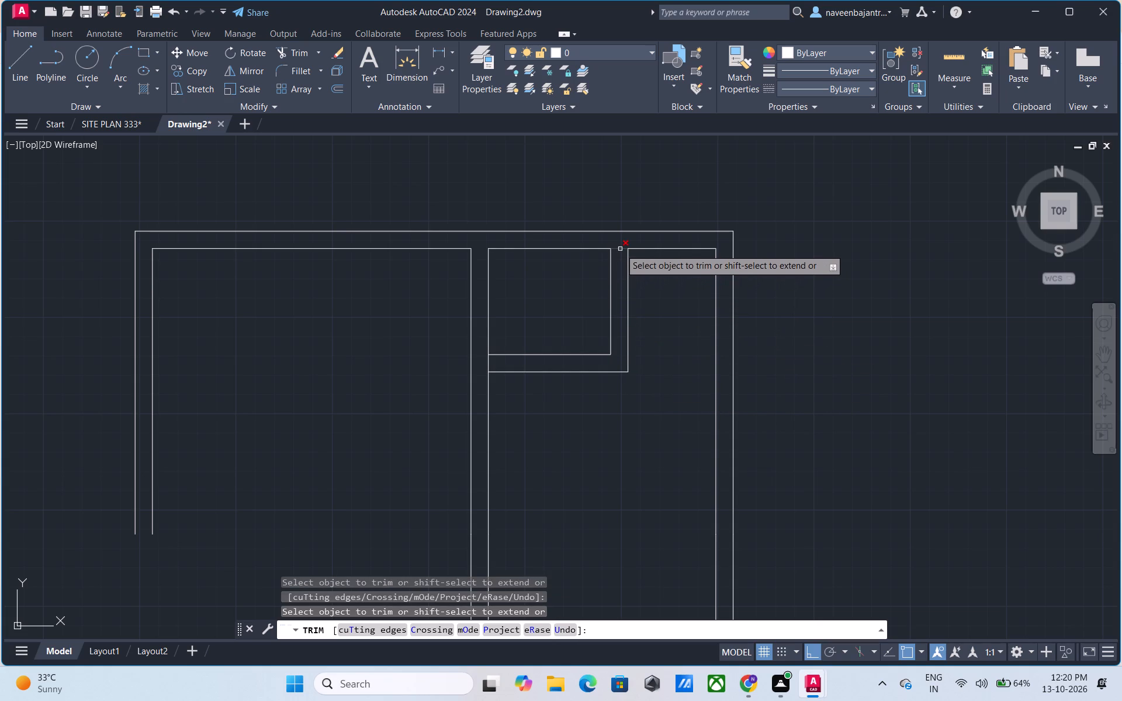
left_click(620, 249)
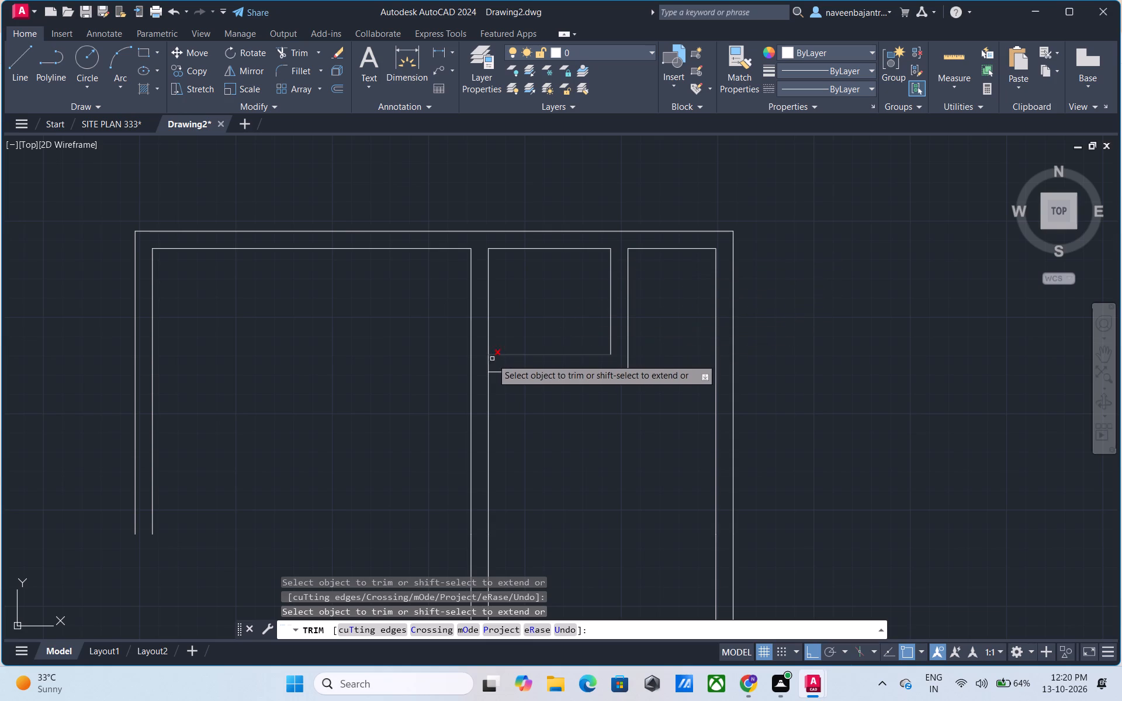
left_click(490, 363)
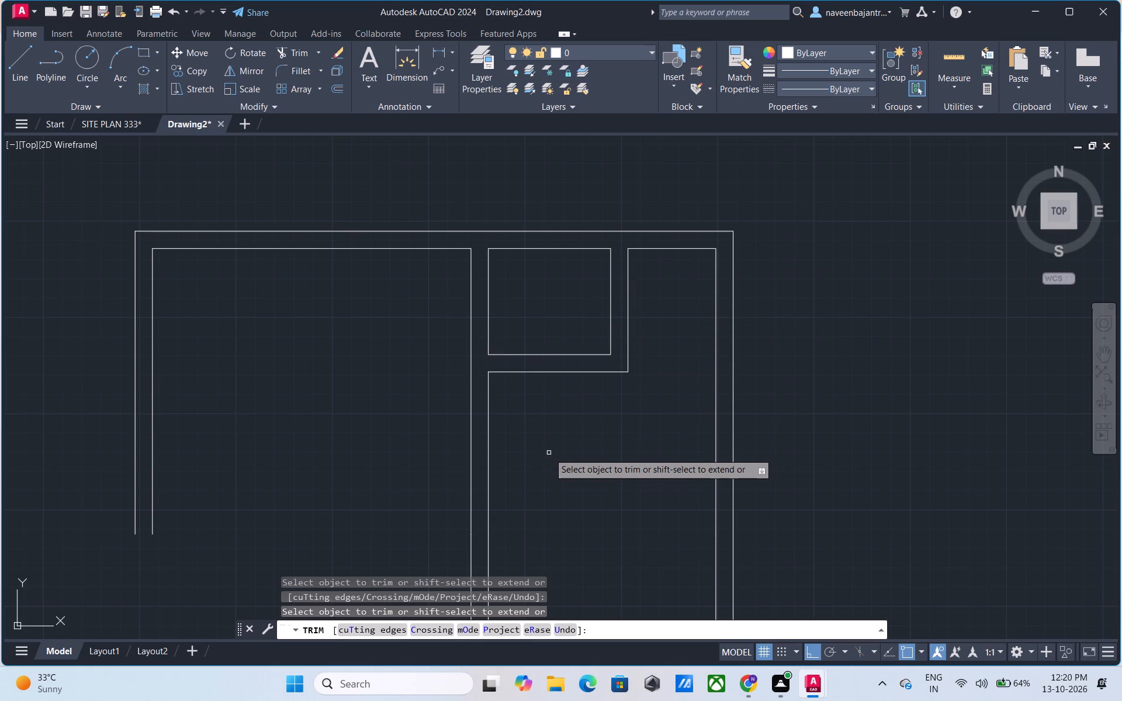
scroll(549, 453, "down", 2)
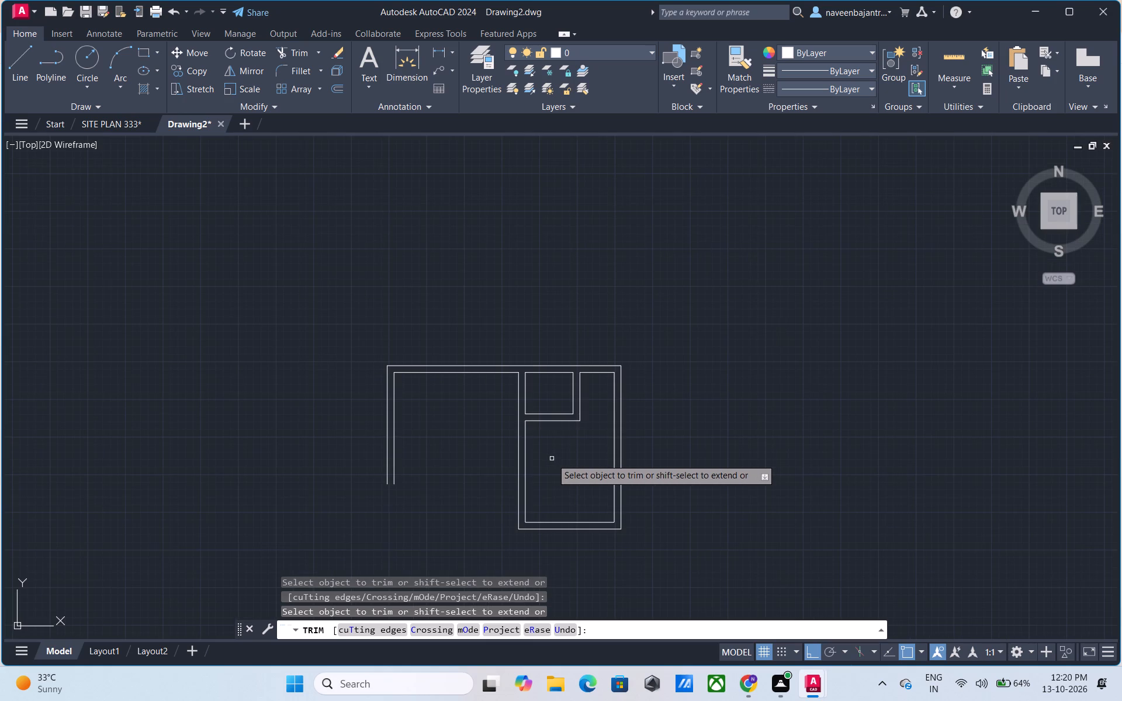
middle_click_drag(552, 459, 555, 390)
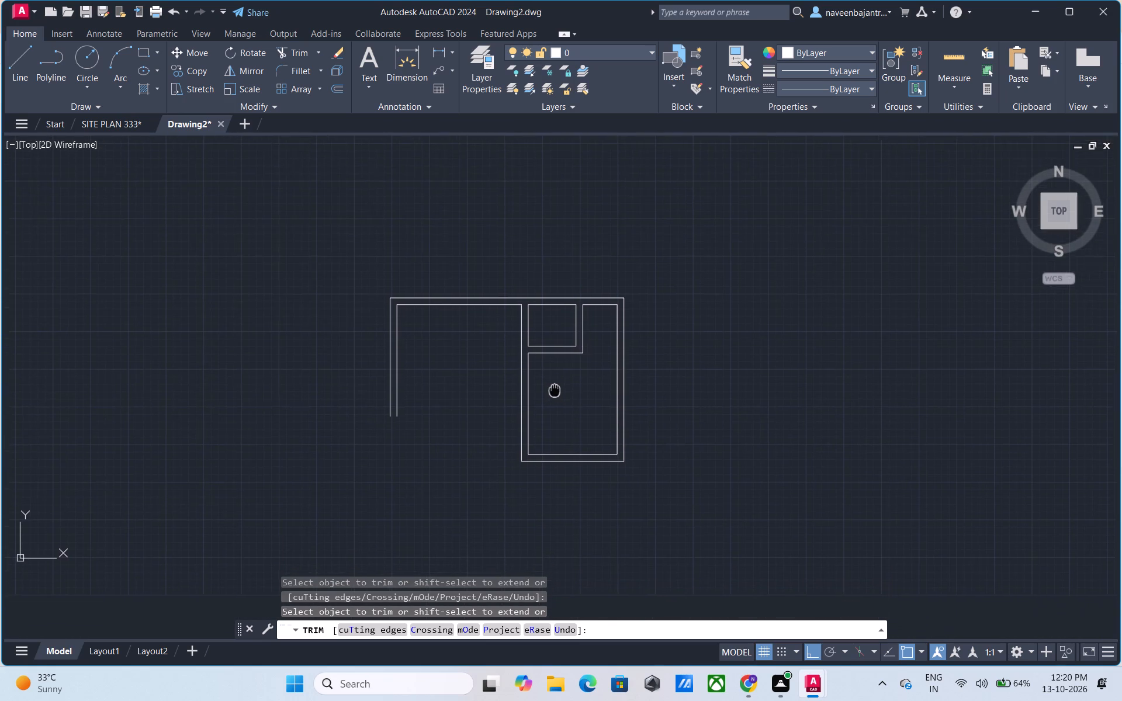
middle_click_drag(555, 390, 577, 353)
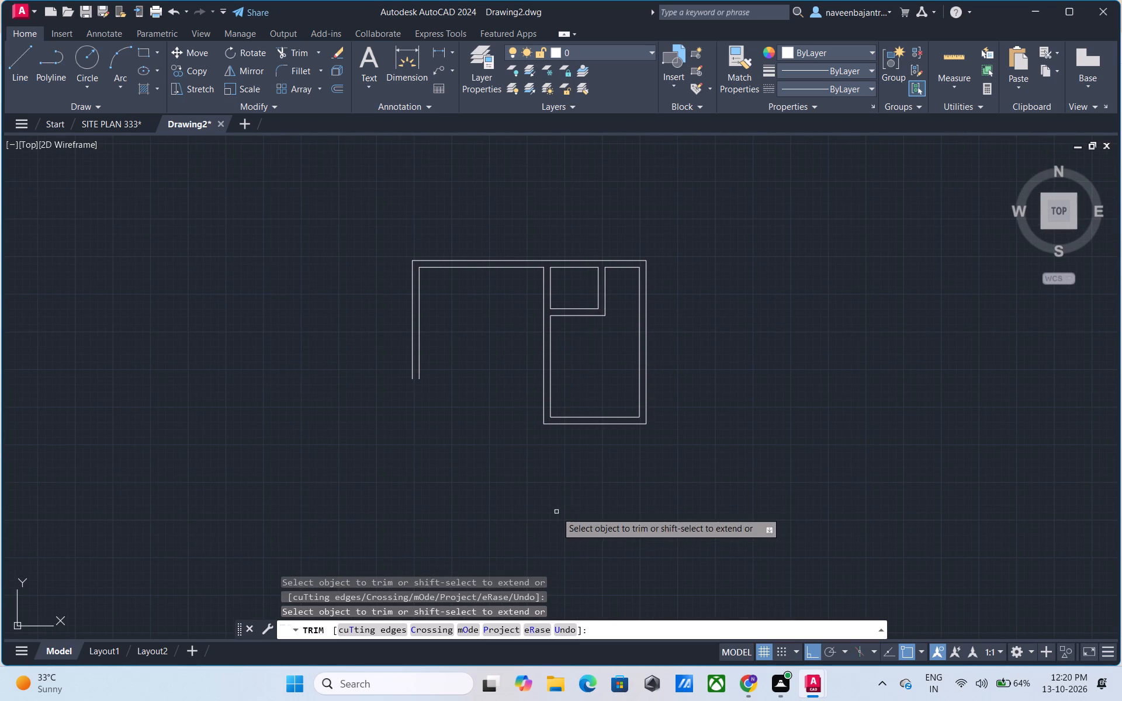
middle_click_drag(557, 506, 566, 456)
scroll(614, 463, "up", 1)
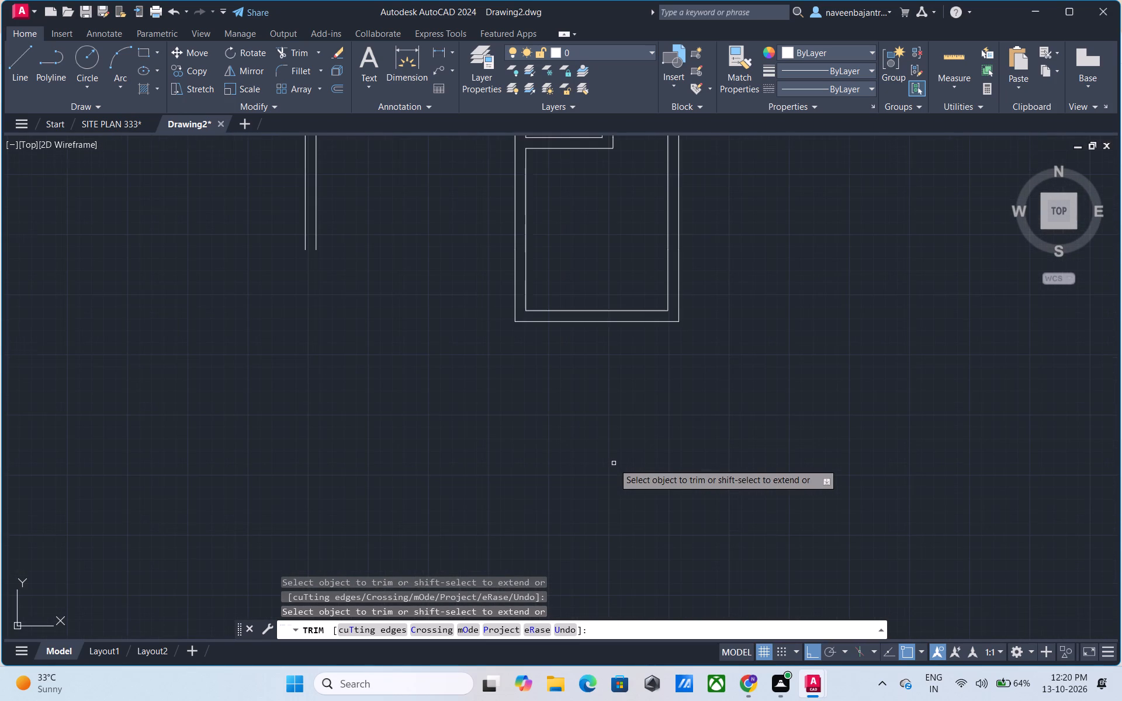
middle_click_drag(614, 466, 581, 424)
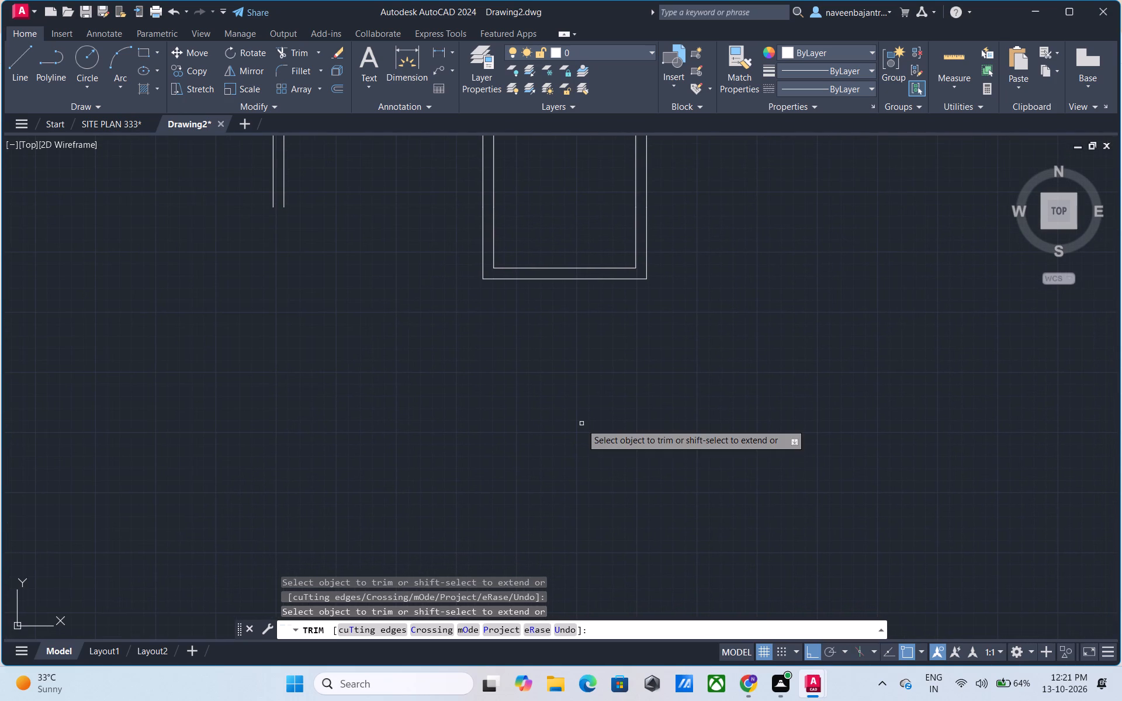
key("Escape")
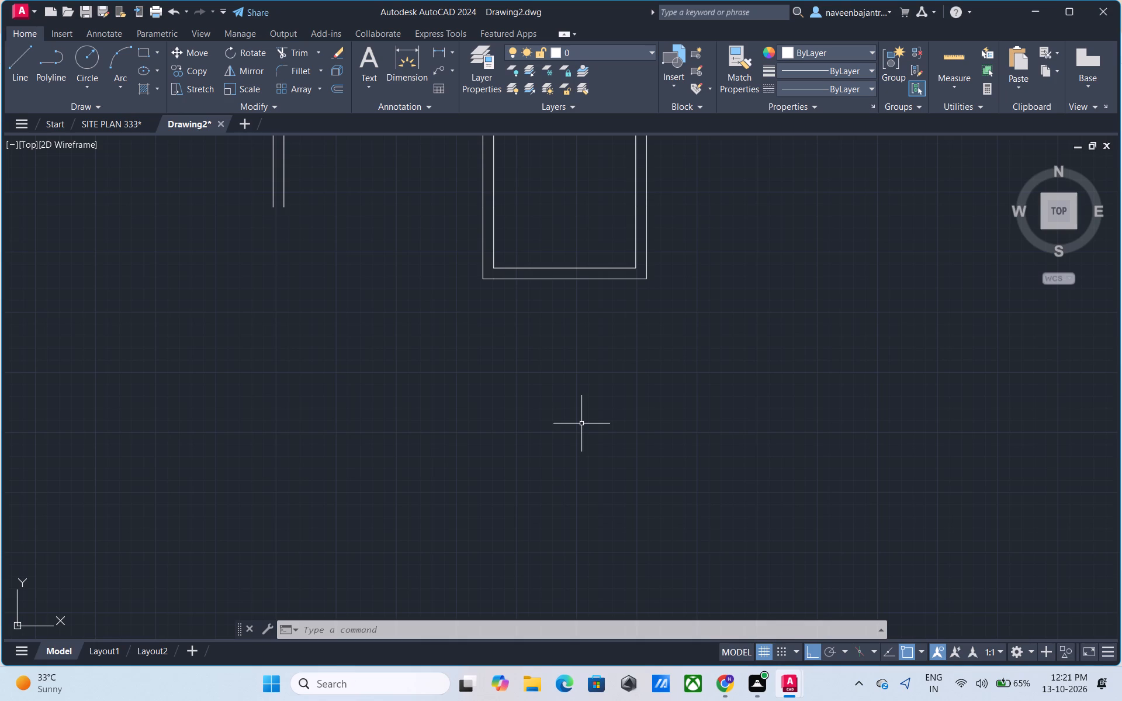
key("Escape")
Draw a line 11.15' straight down from the lower room's outer bottom-right corner.
type("l")
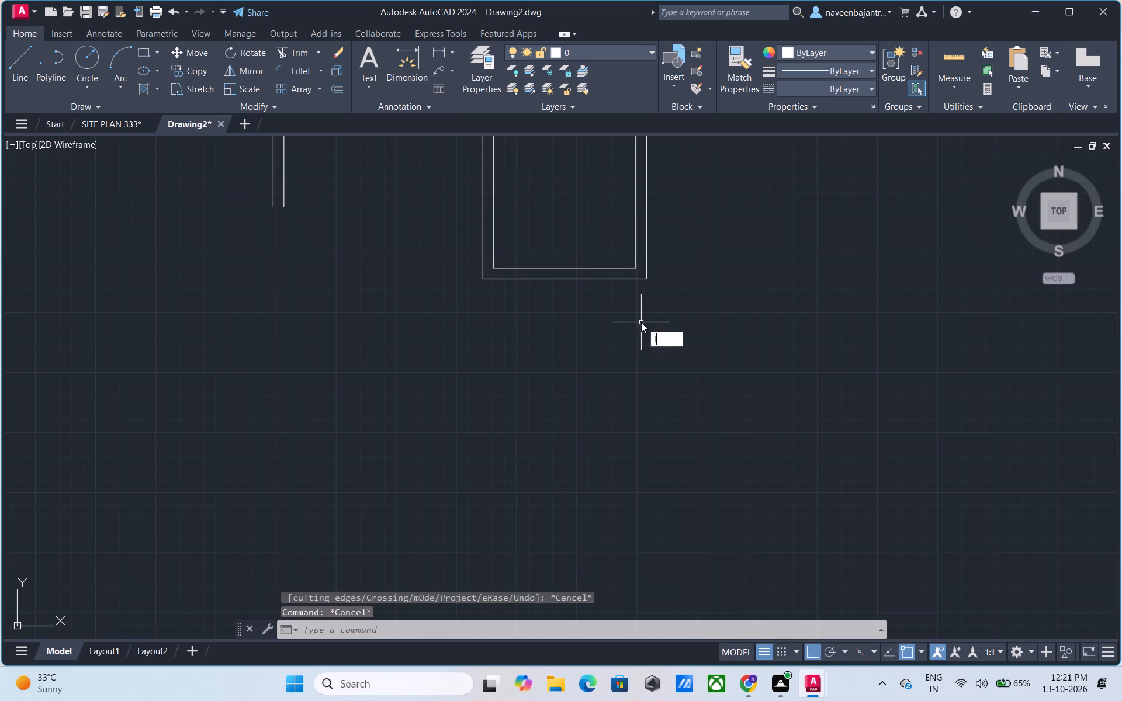
key("space")
left_click(649, 280)
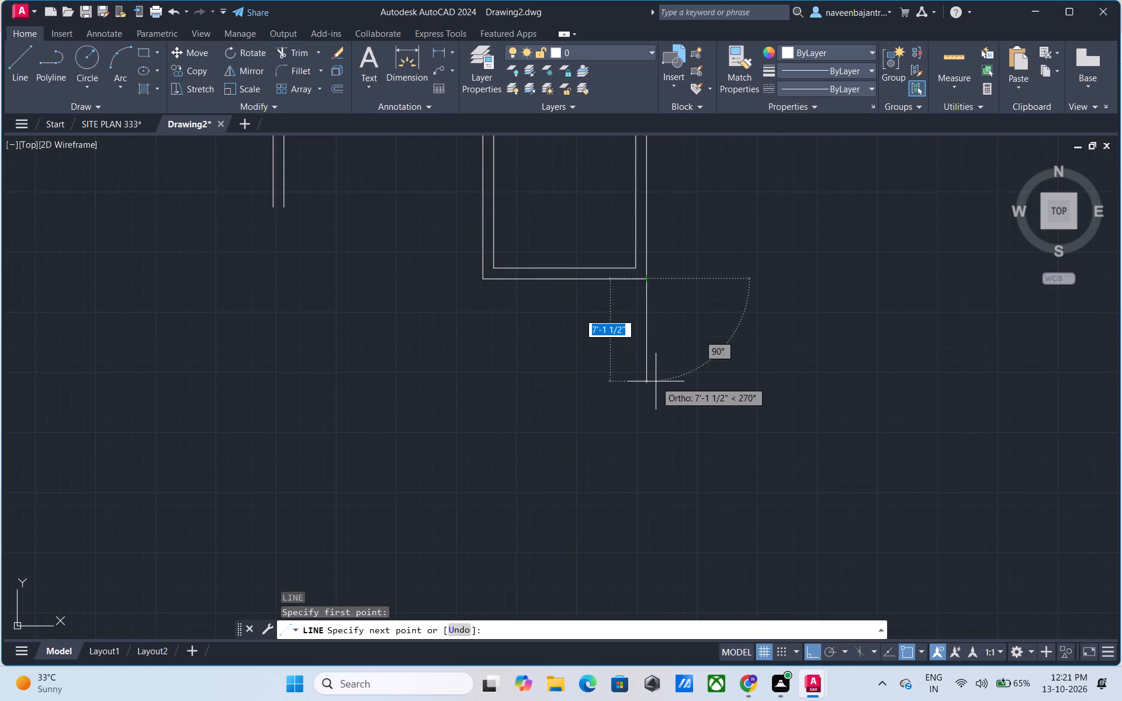
type("11")
type(".15'")
key("Return")
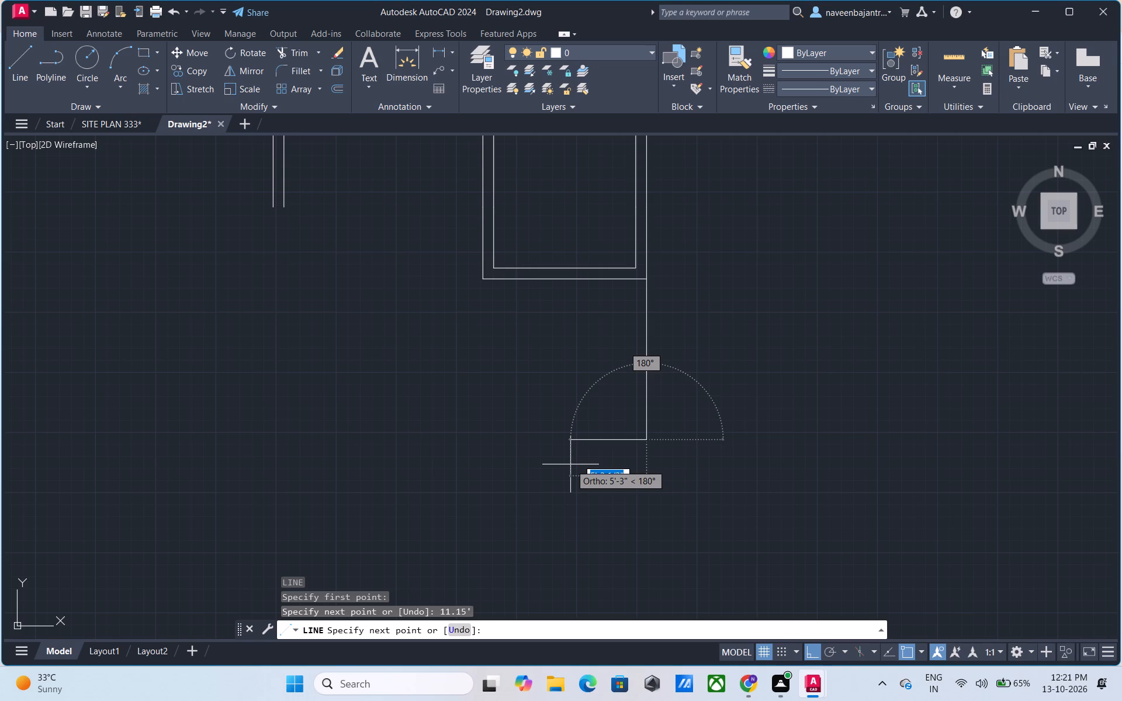
key("Escape")
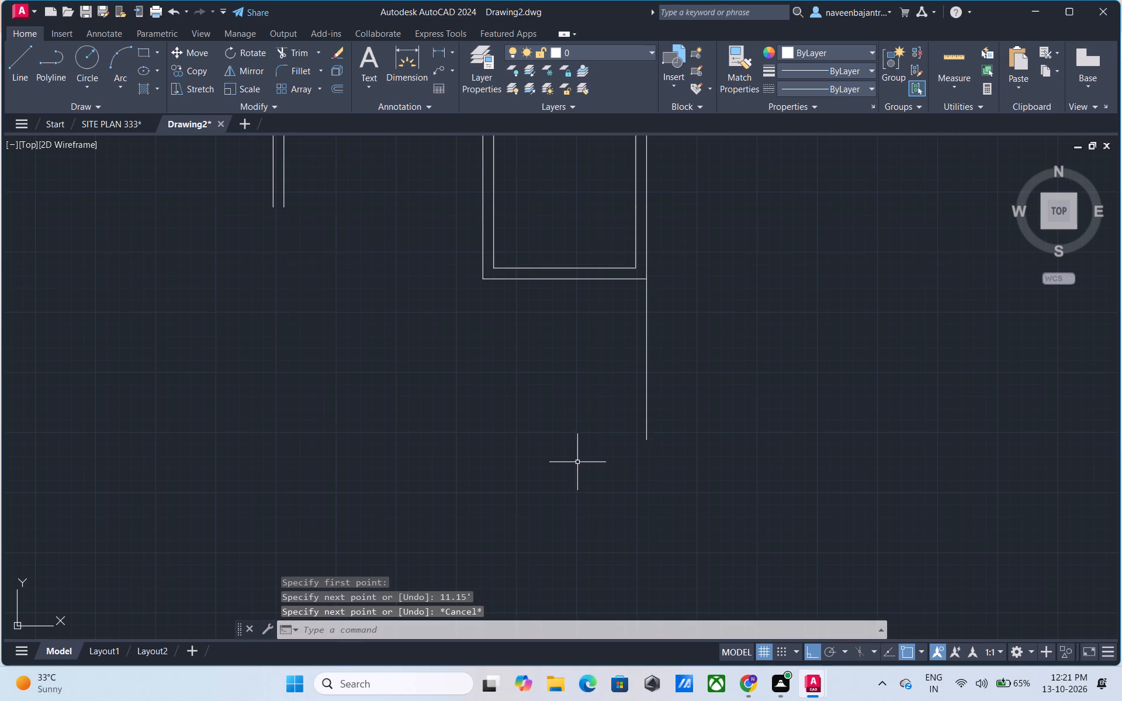
Offset the new vertical line below the room 9" inward to form the right wall's inner face.
type("o 9")
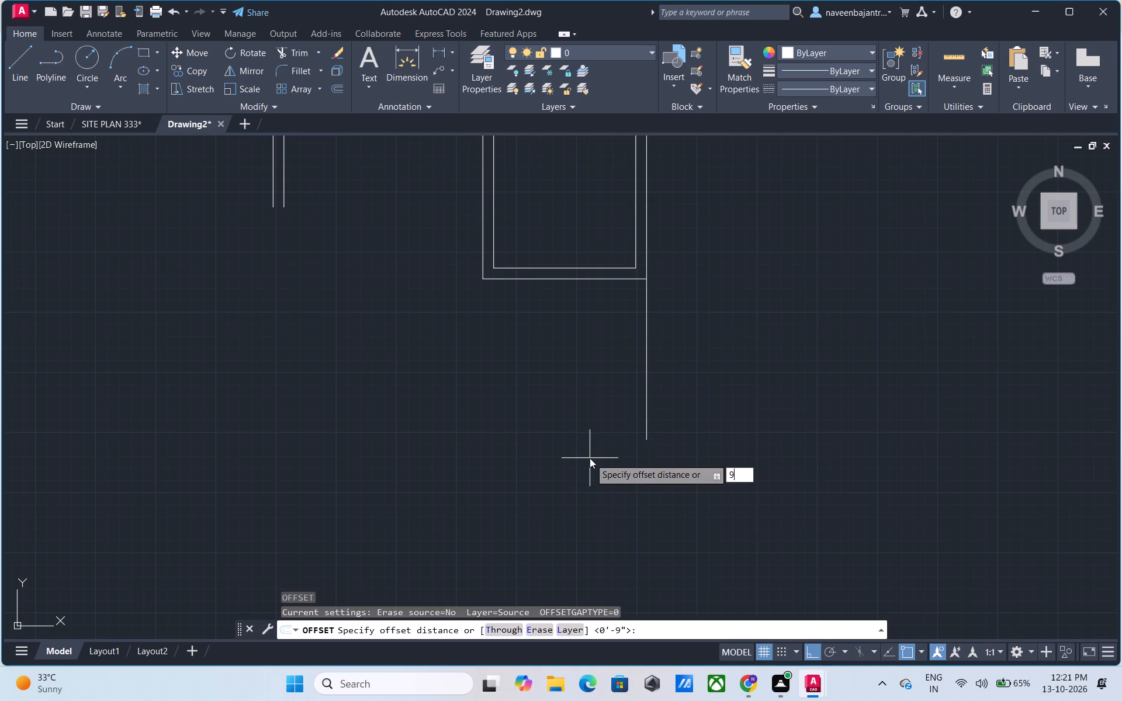
key("shift+quotedbl")
key("Return")
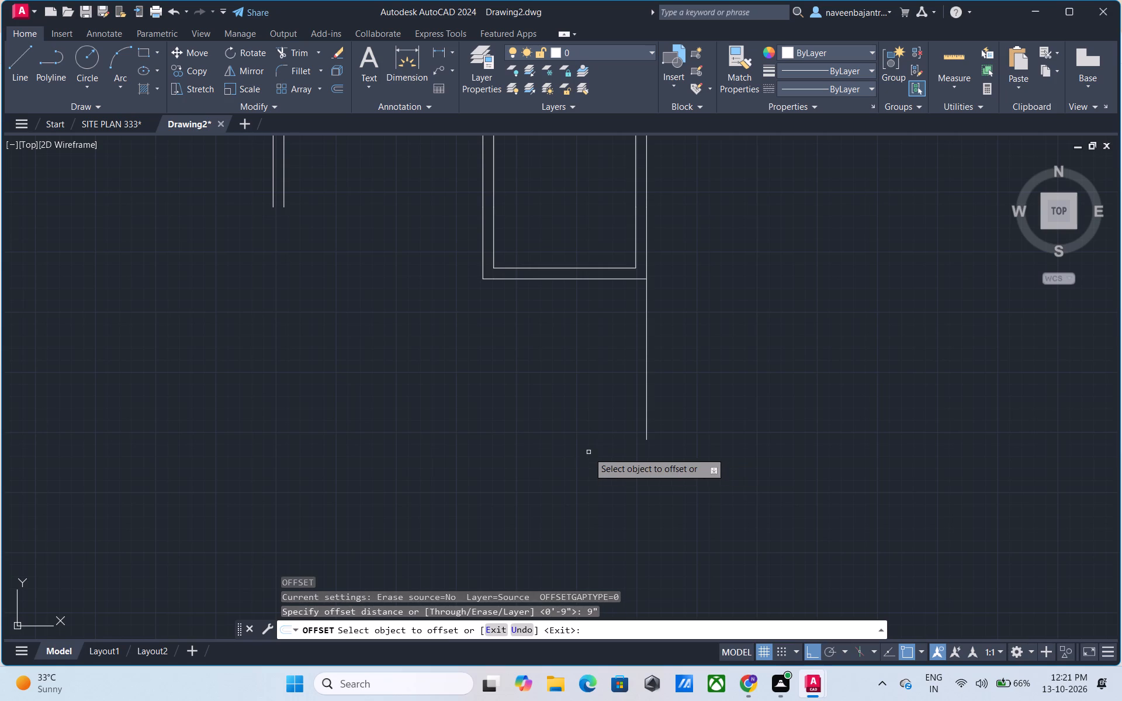
left_click(646, 373)
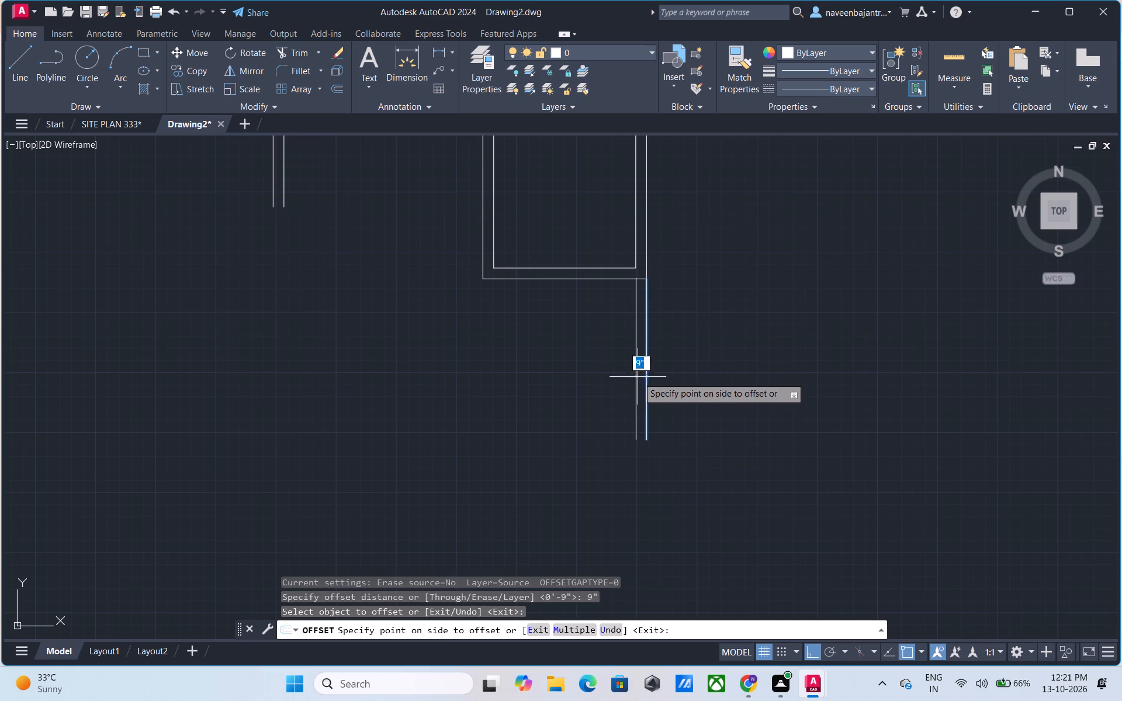
left_click(622, 380)
key("Escape")
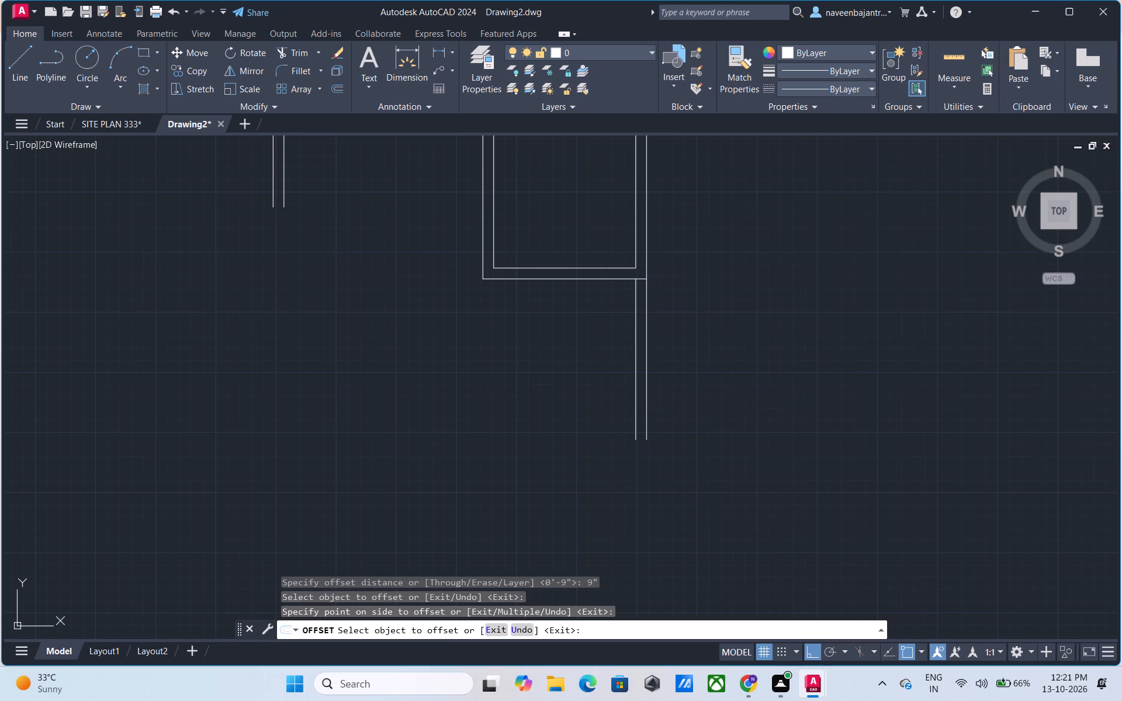
Trim the piece of the upper room's bottom wall line that crosses the new right wall.
type("tr")
key("space")
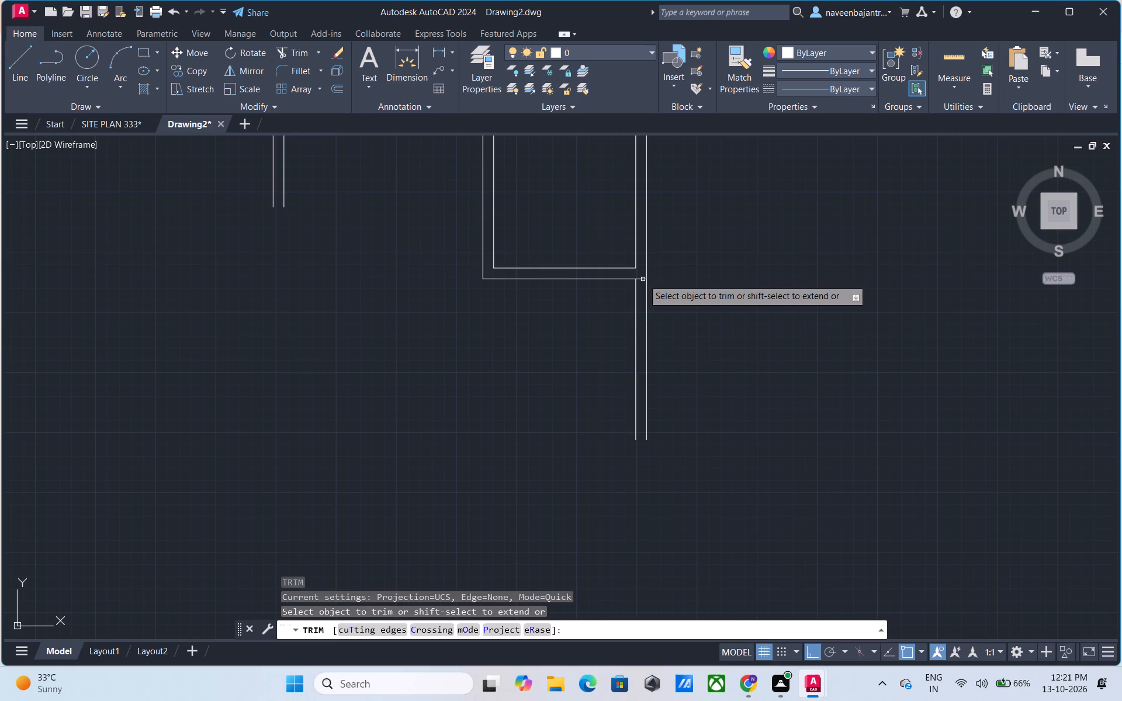
left_click(643, 279)
key("Escape")
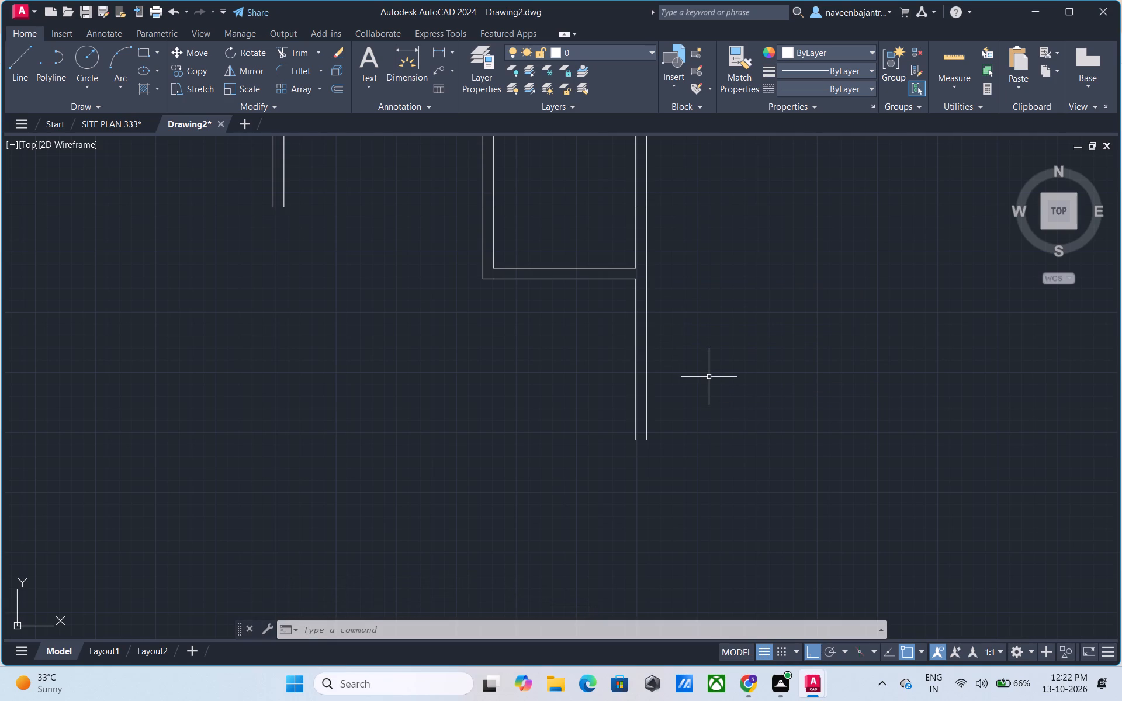
key("Escape")
Offset the new right wall's inner line 12.14' to the left.
type("o")
key("space")
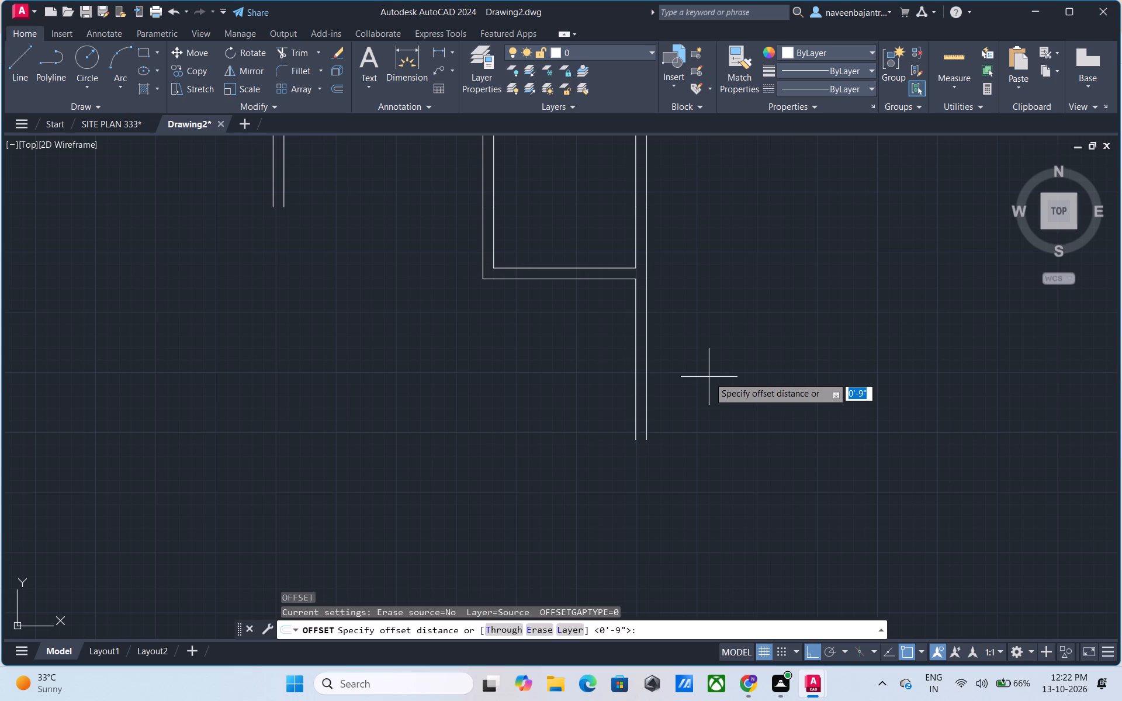
type("12")
type(".14'")
key("Return")
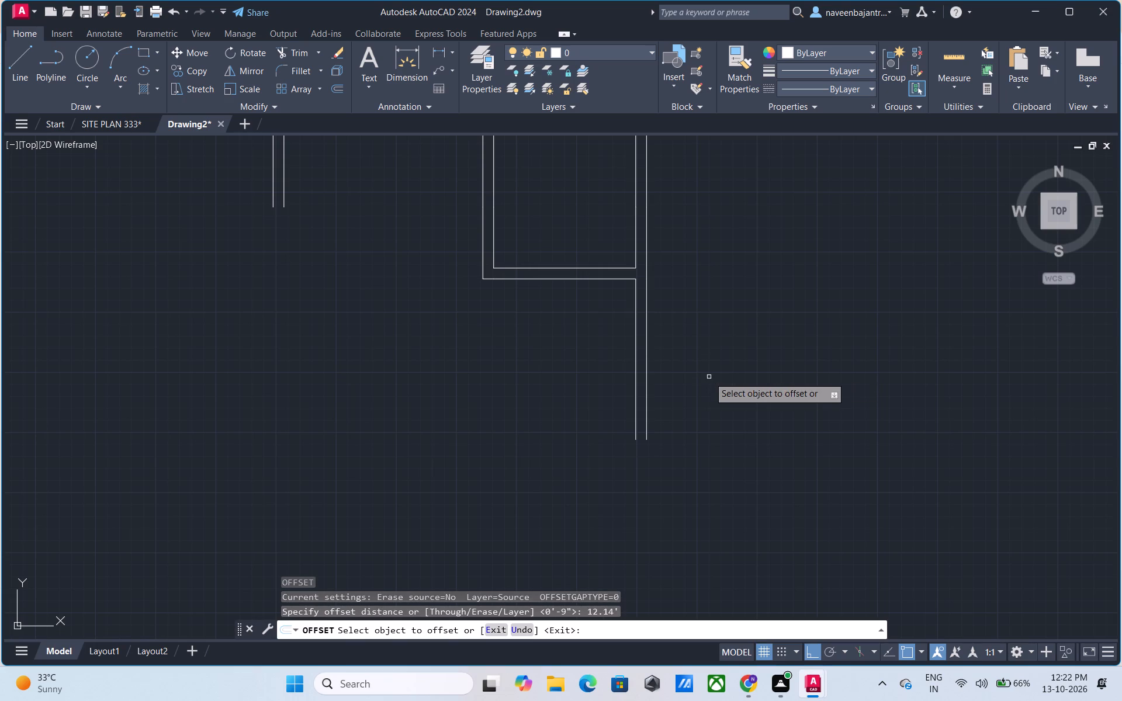
left_click(634, 363)
left_click(570, 373)
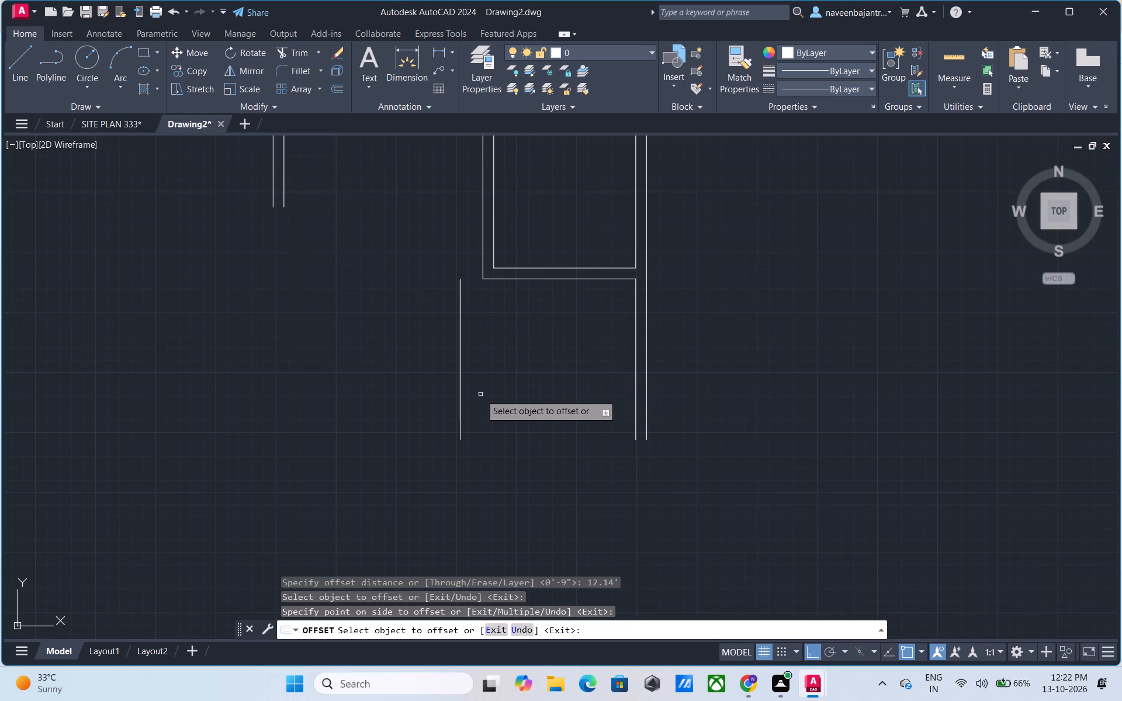
key("Escape")
Offset the new left wall line 9" outward, away from the lower room.
type("o")
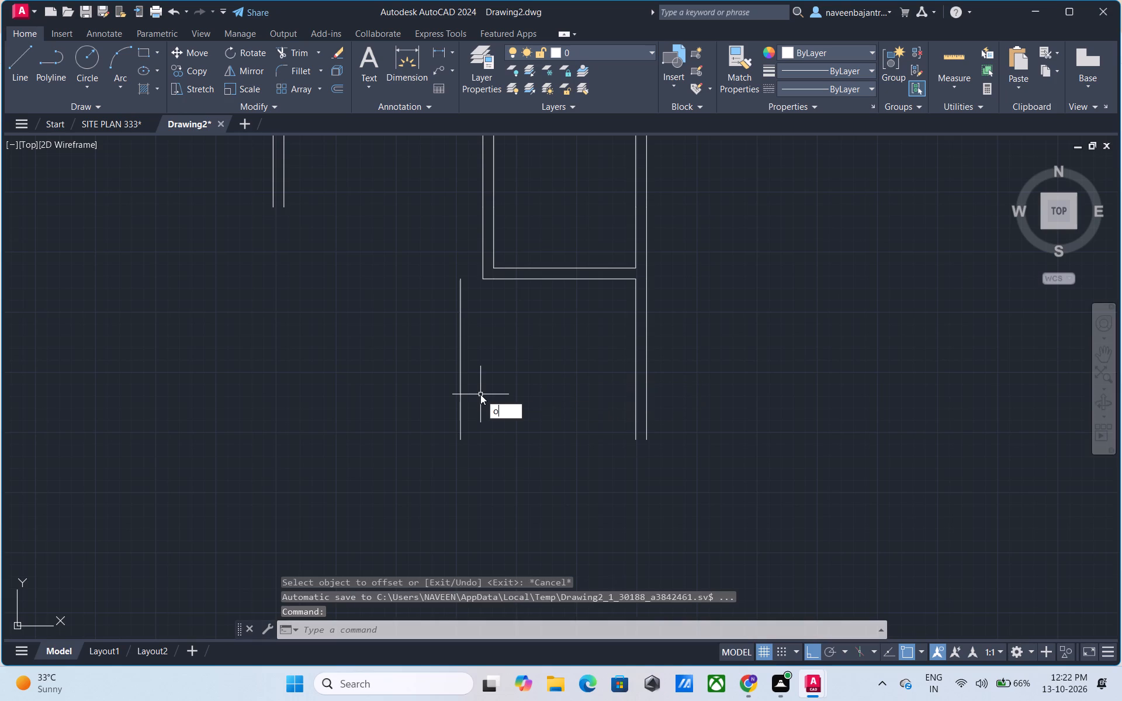
key("space")
key("9")
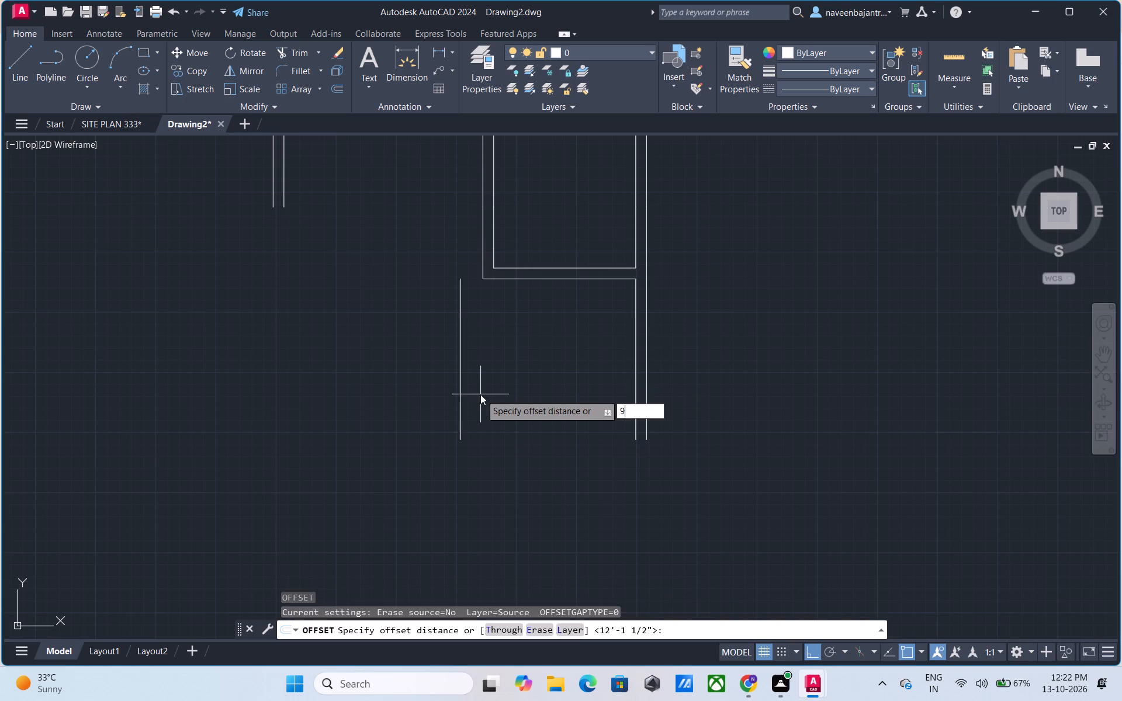
key("shift+quotedbl")
key("Return")
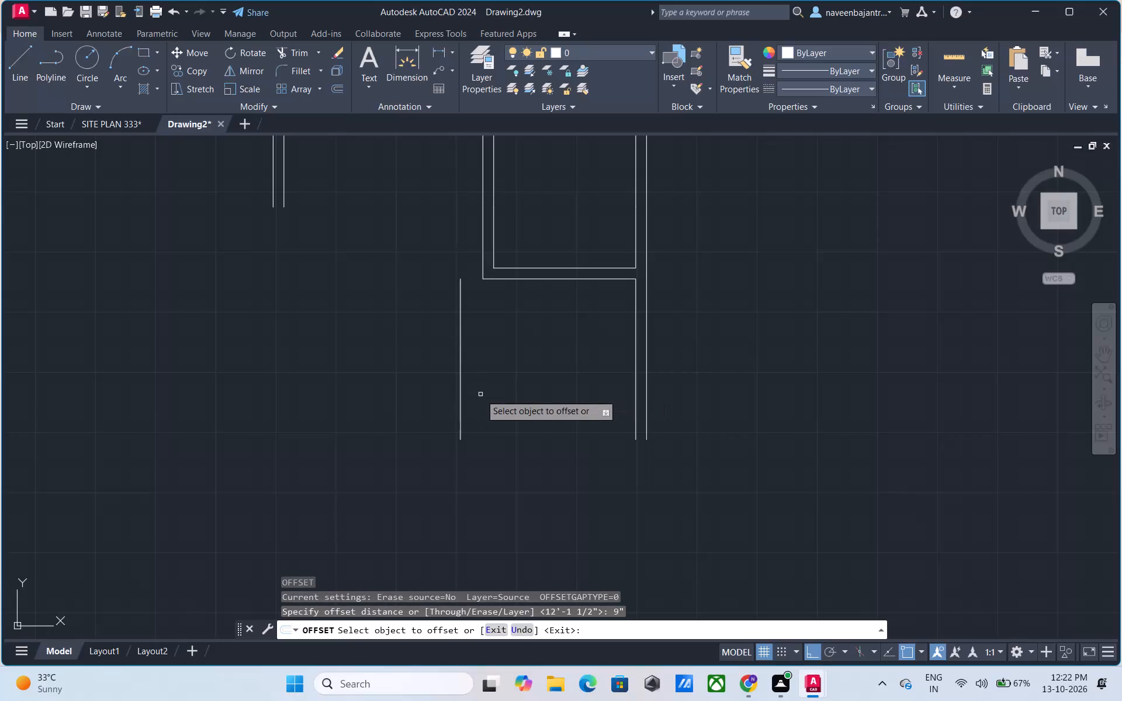
left_click(459, 398)
left_click(421, 402)
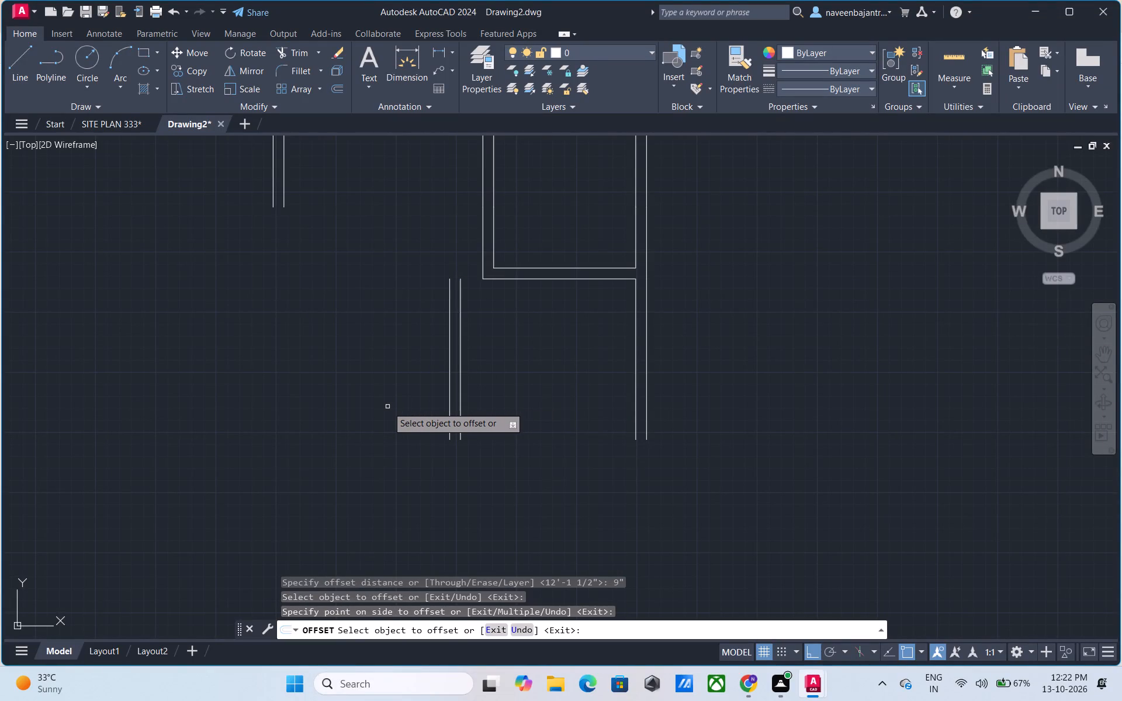
key("Escape")
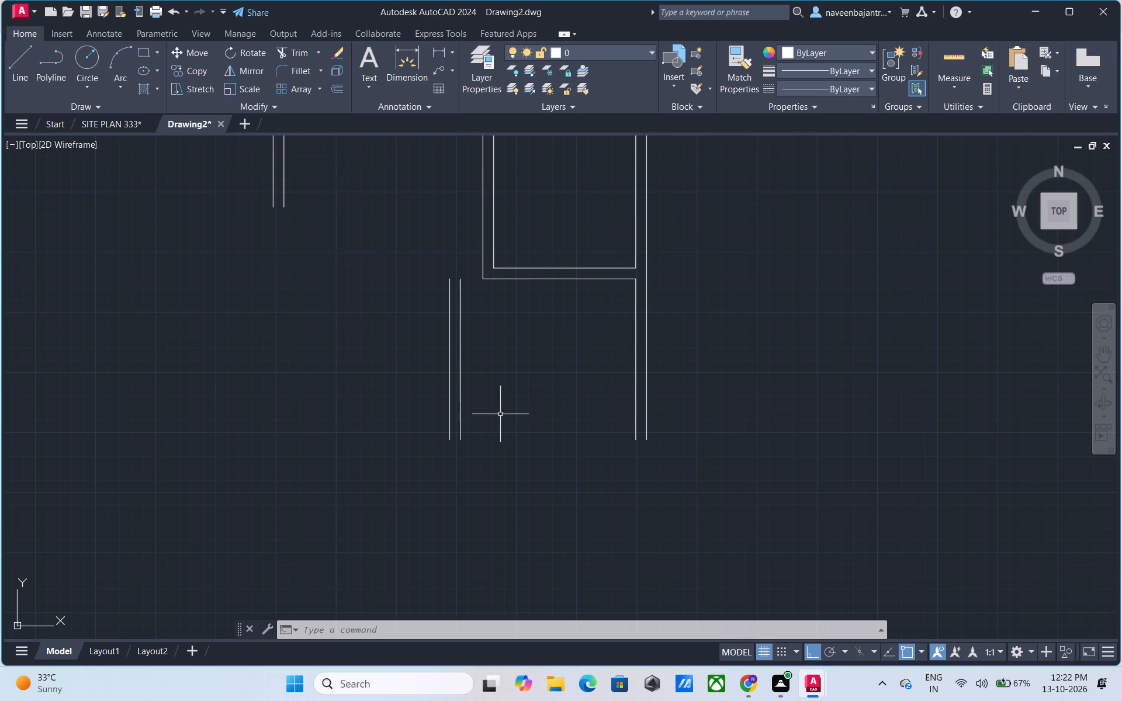
Draw a horizontal line joining the lower ends of the right and left walls' outer lines.
middle_click_drag(500, 414, 503, 370)
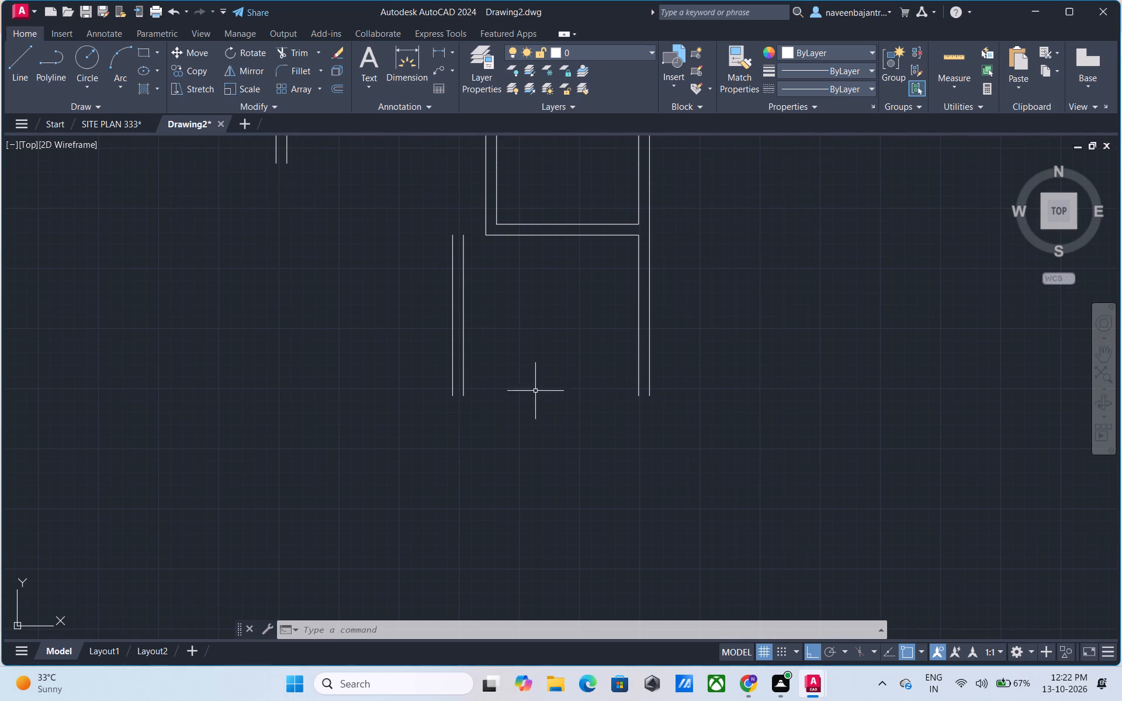
type("l")
key("space")
left_click(653, 398)
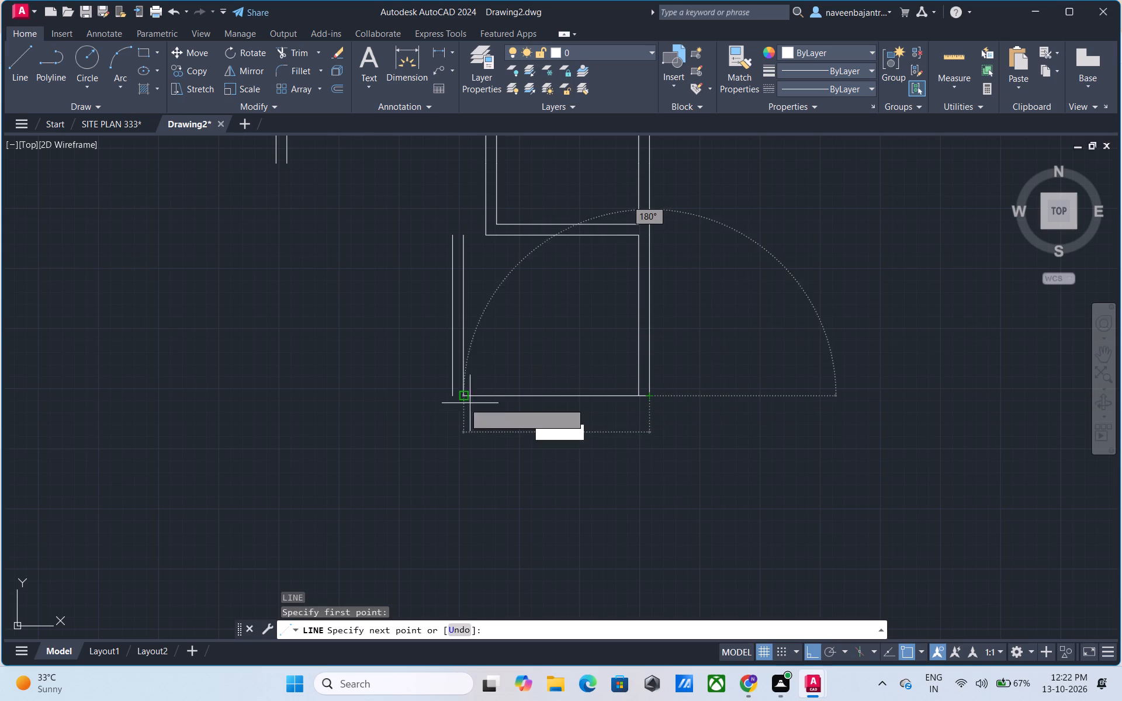
left_click(455, 398)
key("Escape")
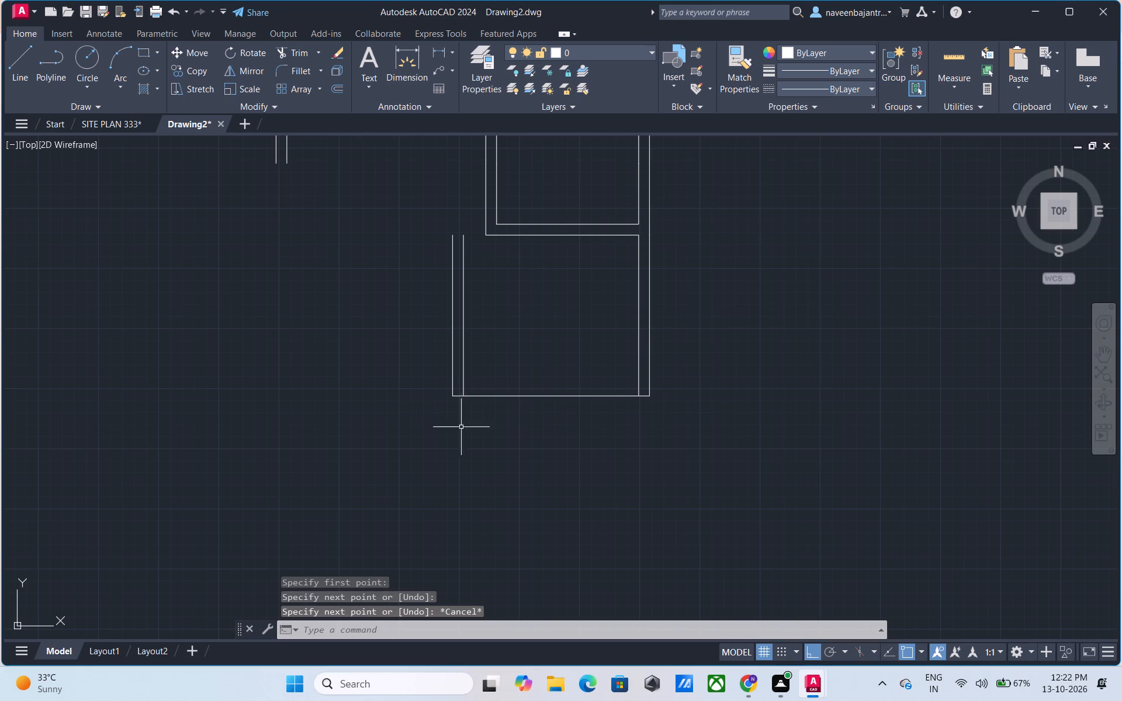
Offset the lower room's bottom line 9" downward.
type("o 9\"")
key("Return")
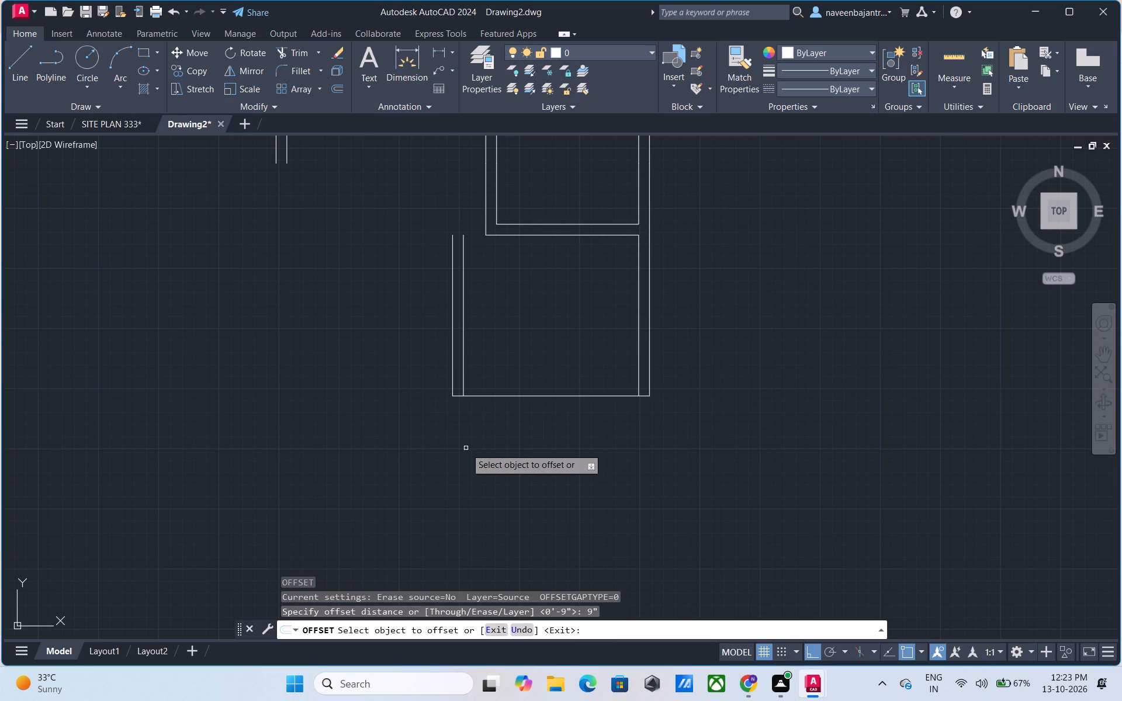
left_click(543, 397)
left_click(543, 420)
key("Escape")
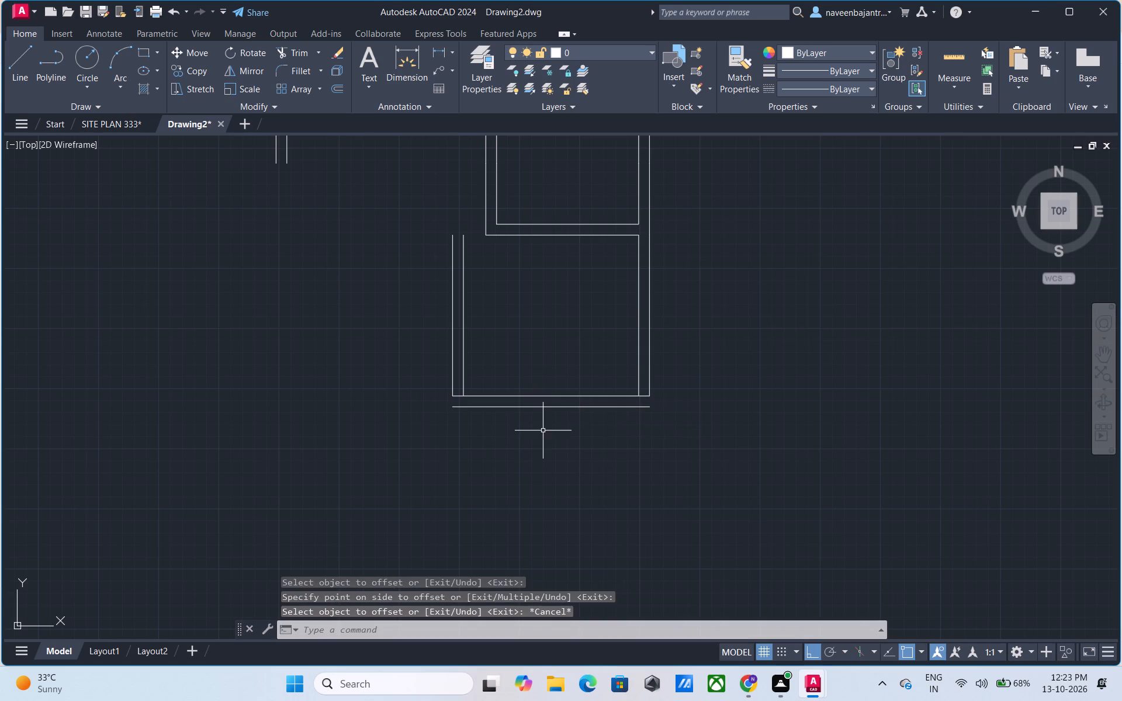
Draw short vertical lines from the lower ends of both outer wall lines down to or past the offset bottom line.
type("l")
key("space")
left_click(650, 400)
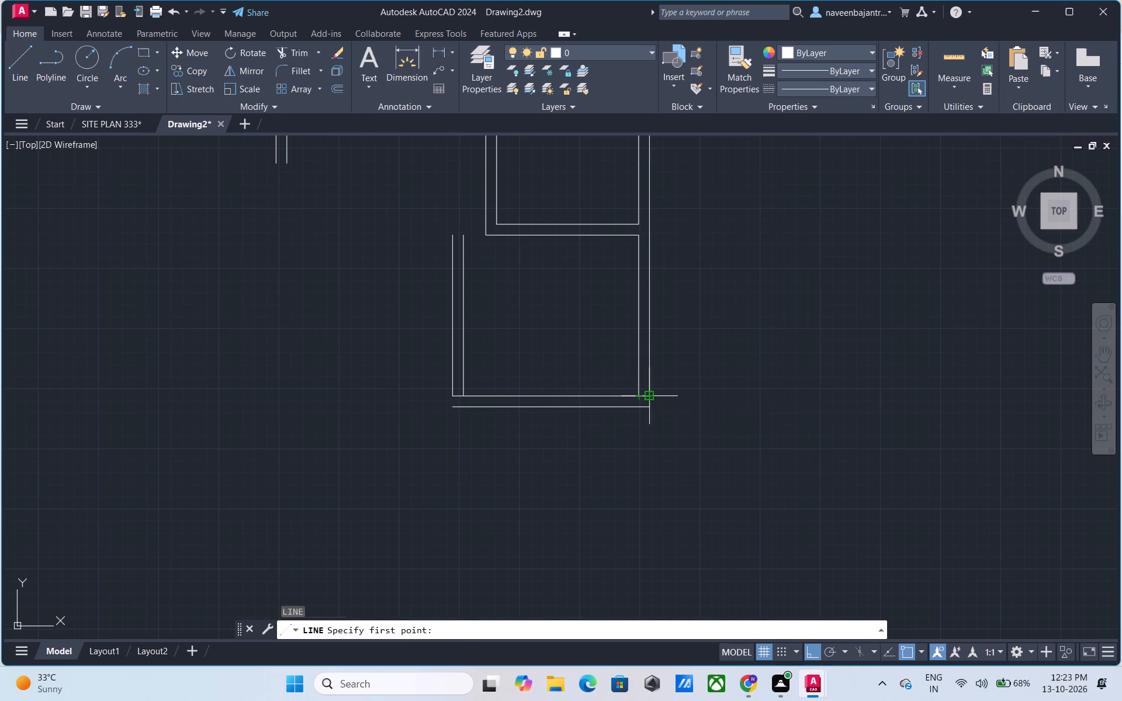
left_click(644, 439)
key("Escape")
key("l")
key("space")
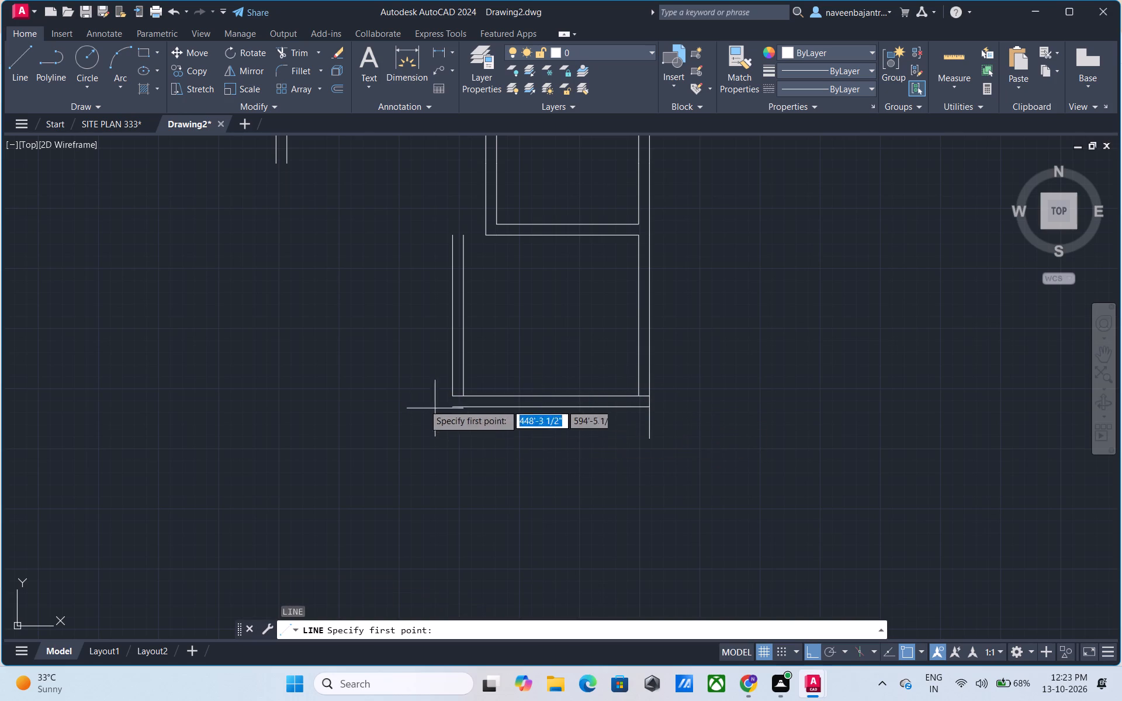
left_click(451, 397)
left_click(451, 425)
key("Escape")
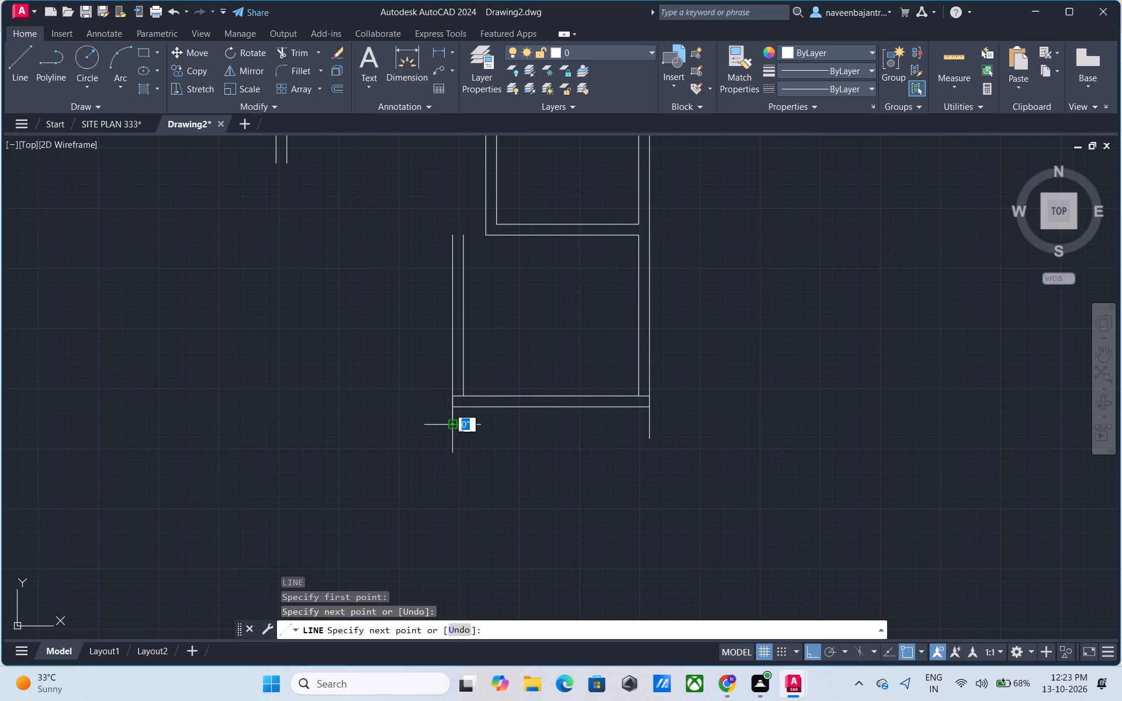
Trim the short lines' overshoots and the inner bottom line's pieces crossing the walls at both lower corners.
key("t")
type("r")
key("space")
left_click(451, 417)
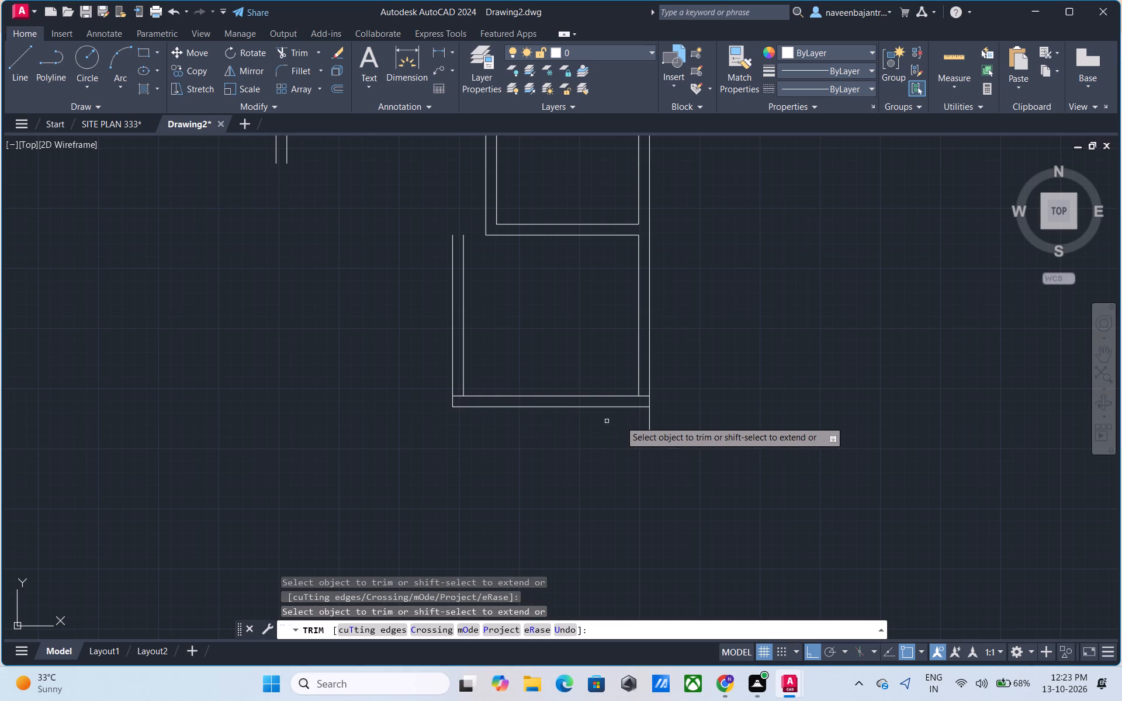
left_click(649, 419)
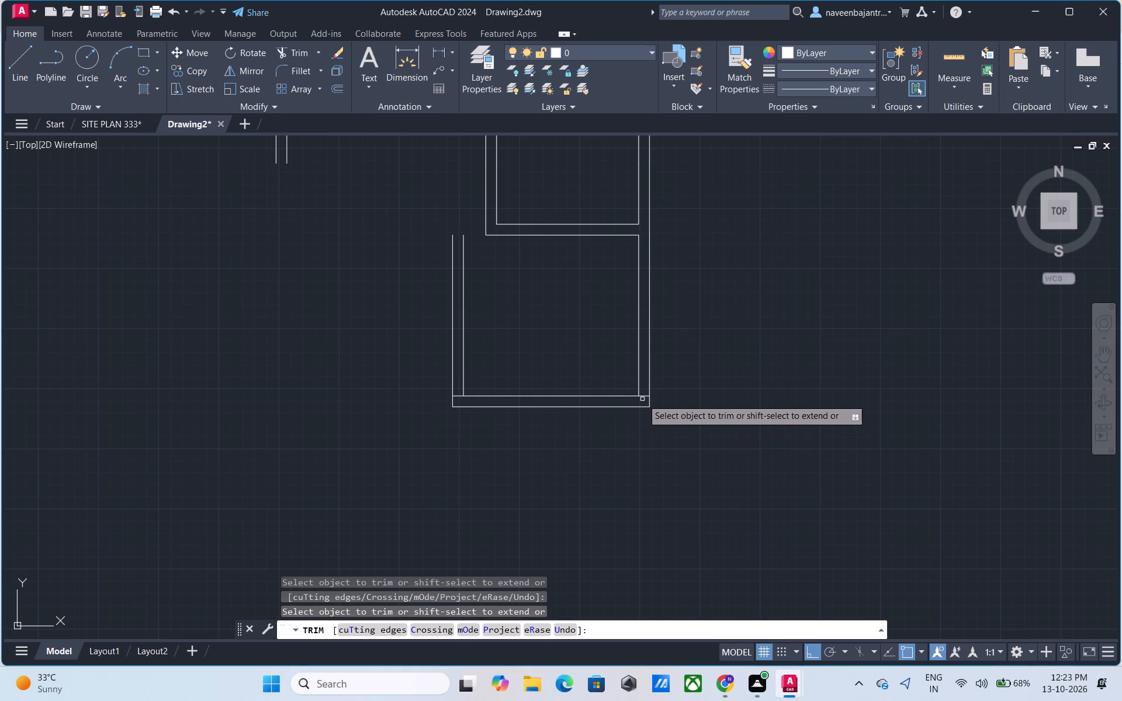
left_click(642, 397)
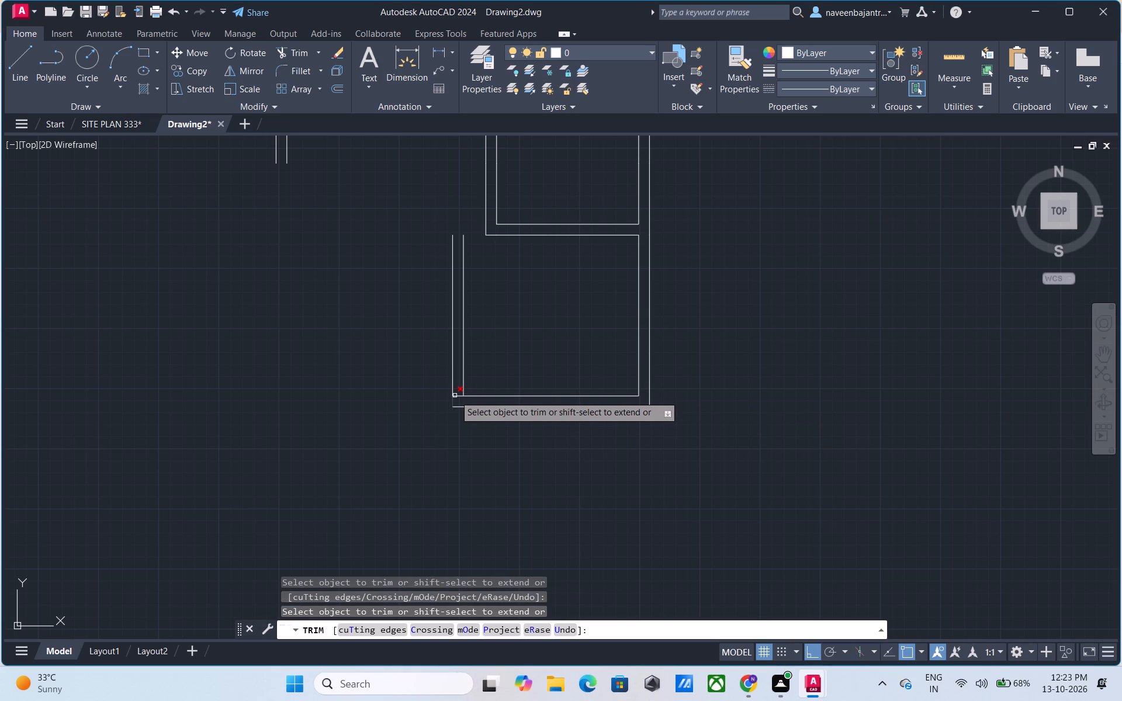
left_click(457, 396)
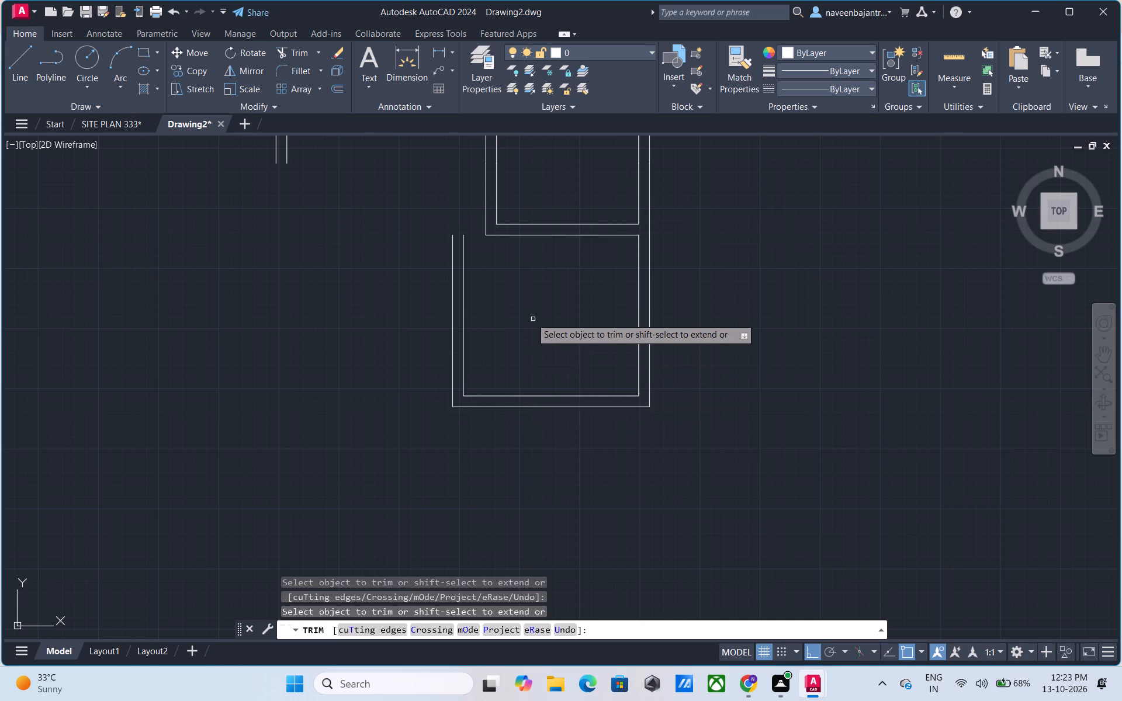
middle_click_drag(530, 315, 522, 364)
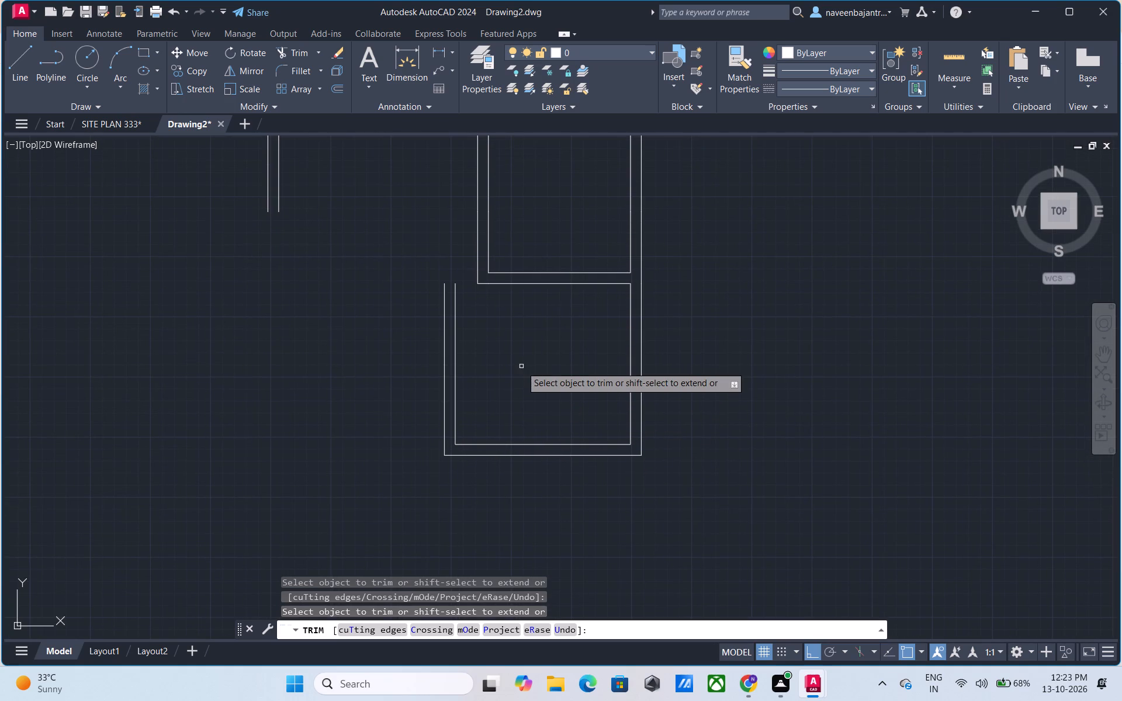
key("Escape")
Draw a line from the upper room's outer bottom-left corner to the upper end of the left wall's inner line.
type("l")
key("space")
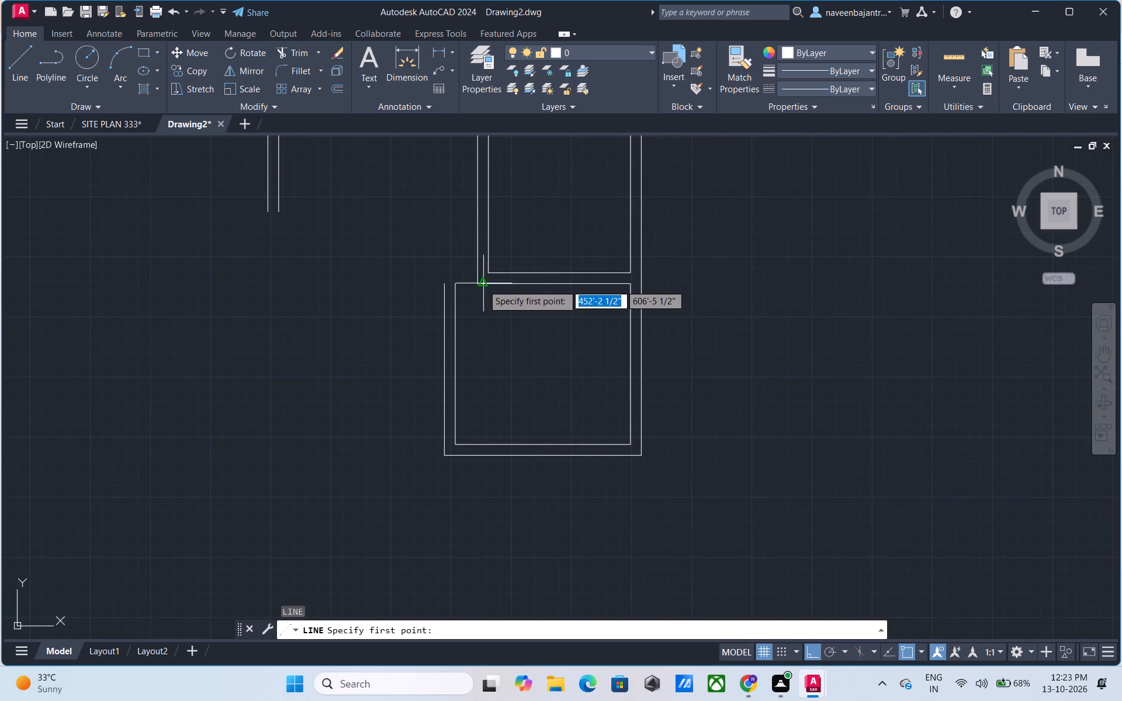
key("Escape")
key("l")
key("space")
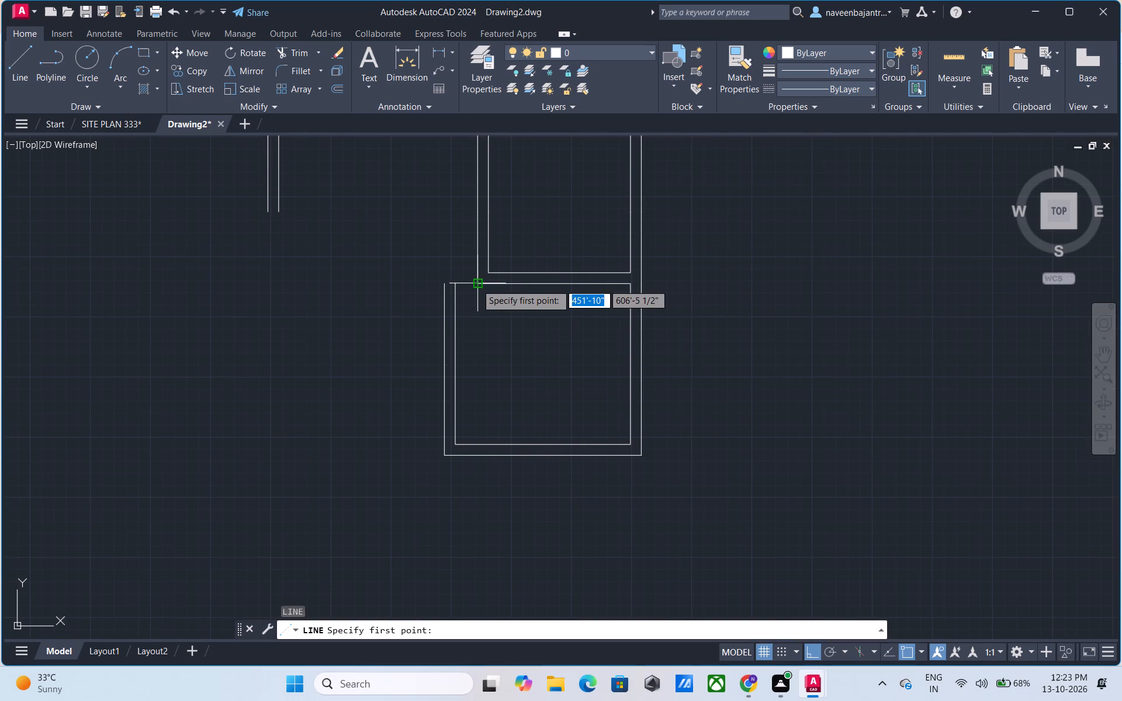
left_click(477, 282)
left_click(456, 284)
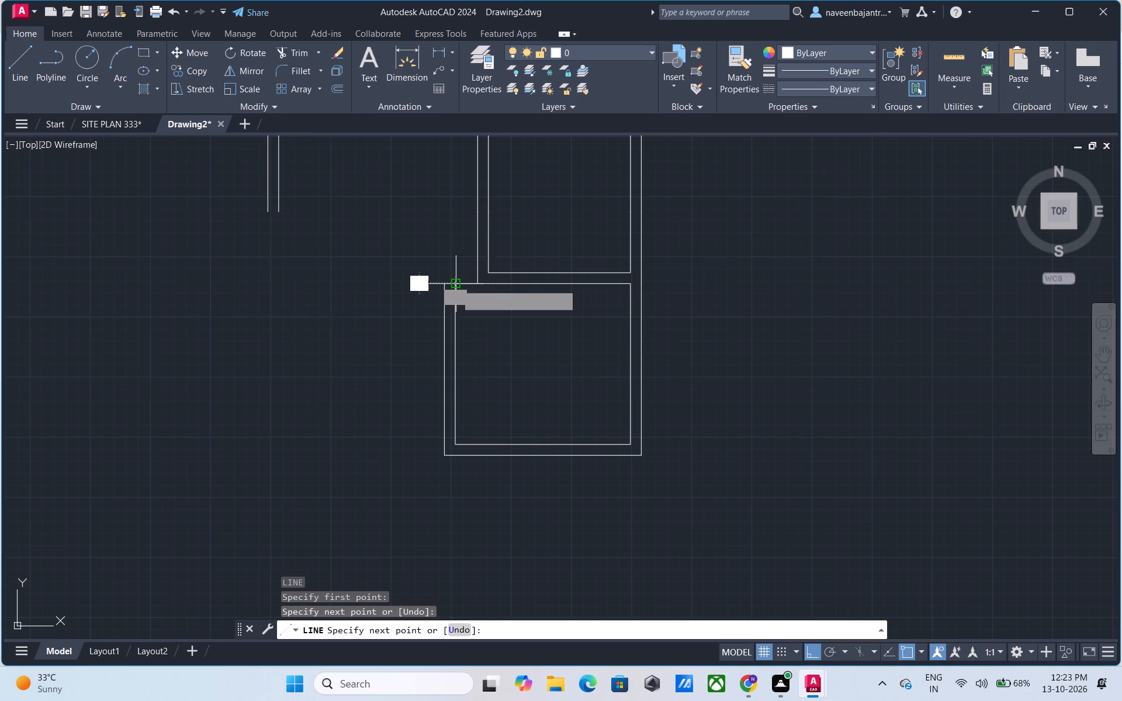
key("Escape")
Draw a horizontal line from the upper room's inner bottom-left corner leftward past the lower room's left wall.
type("l")
key("space")
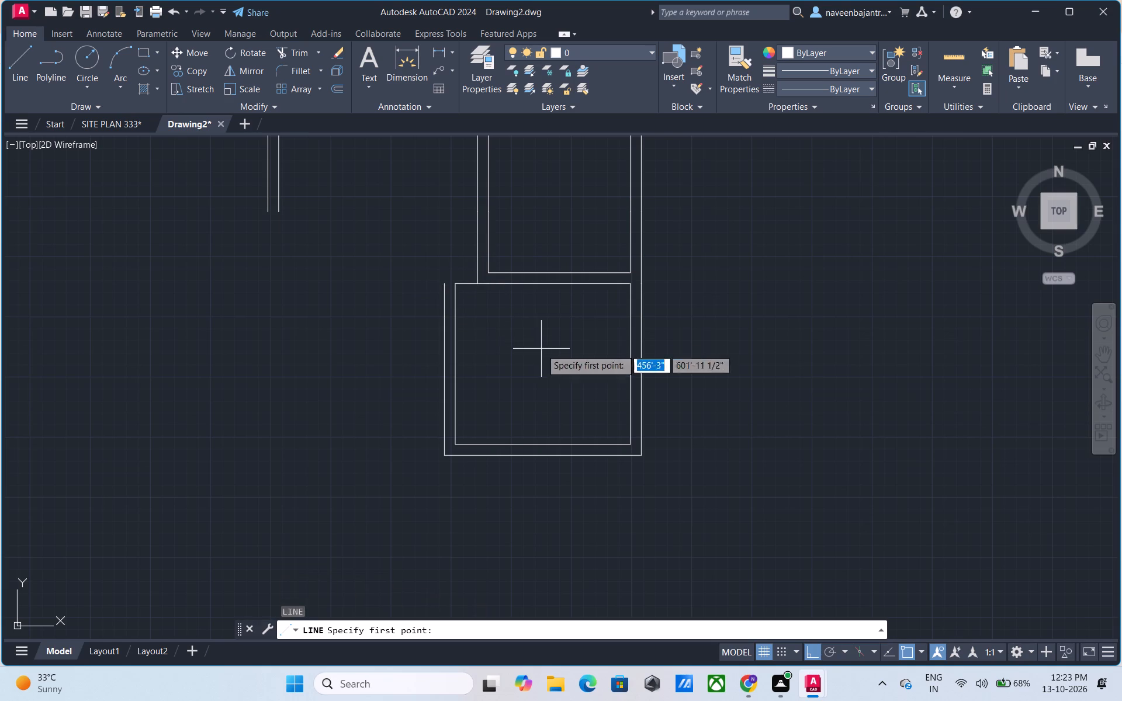
left_click(490, 273)
left_click(434, 270)
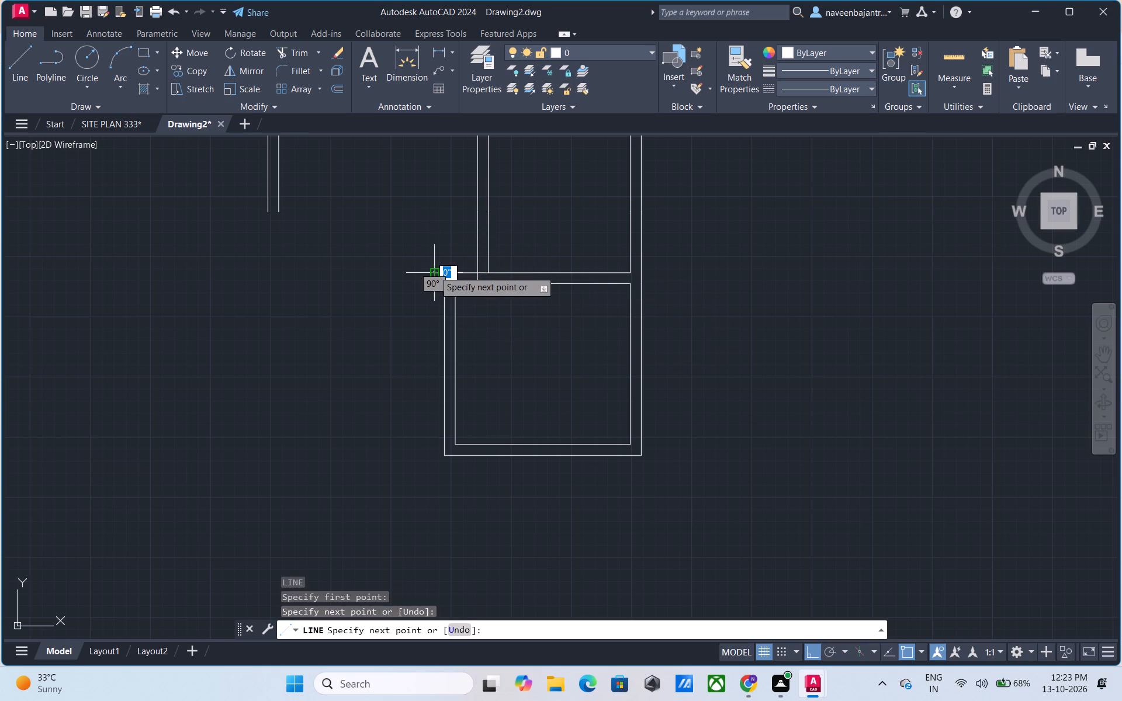
key("Escape")
Draw a short line from the upper end of the left wall's outer line up past the new horizontal line.
key("l")
key("space")
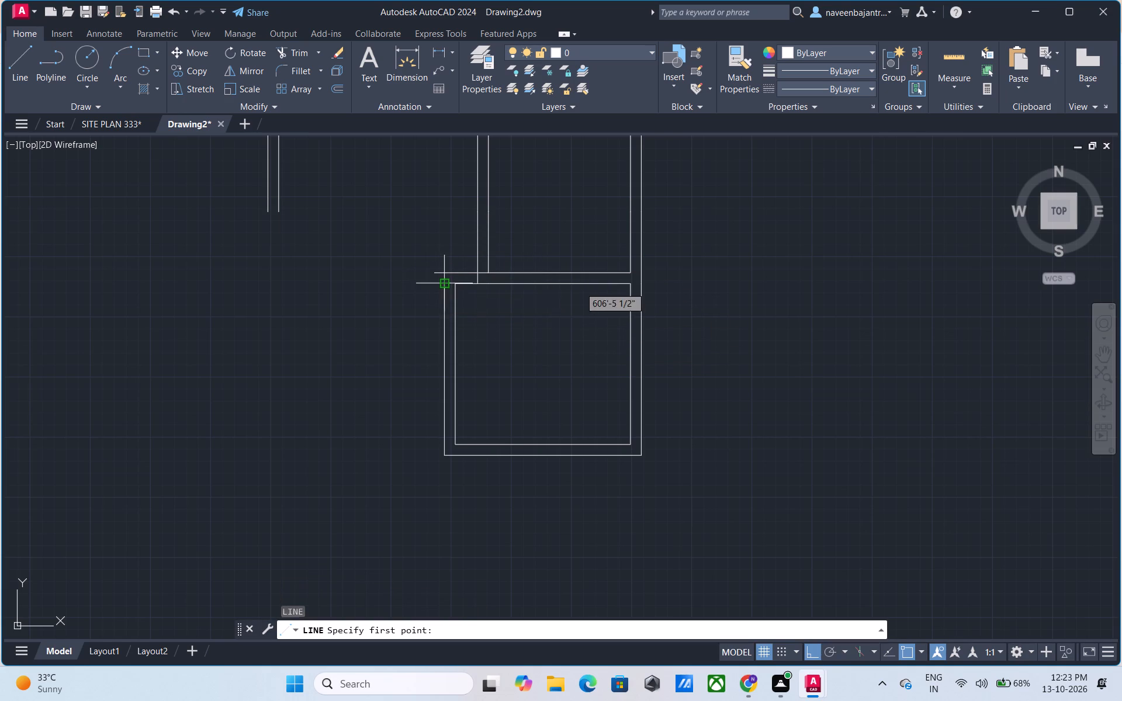
left_click(442, 287)
left_click(442, 257)
key("Escape")
Trim the overshoots at the lower room's upper-left corner and the line pieces crossing the middle partition wall where it meets that room.
type("tr")
key("space")
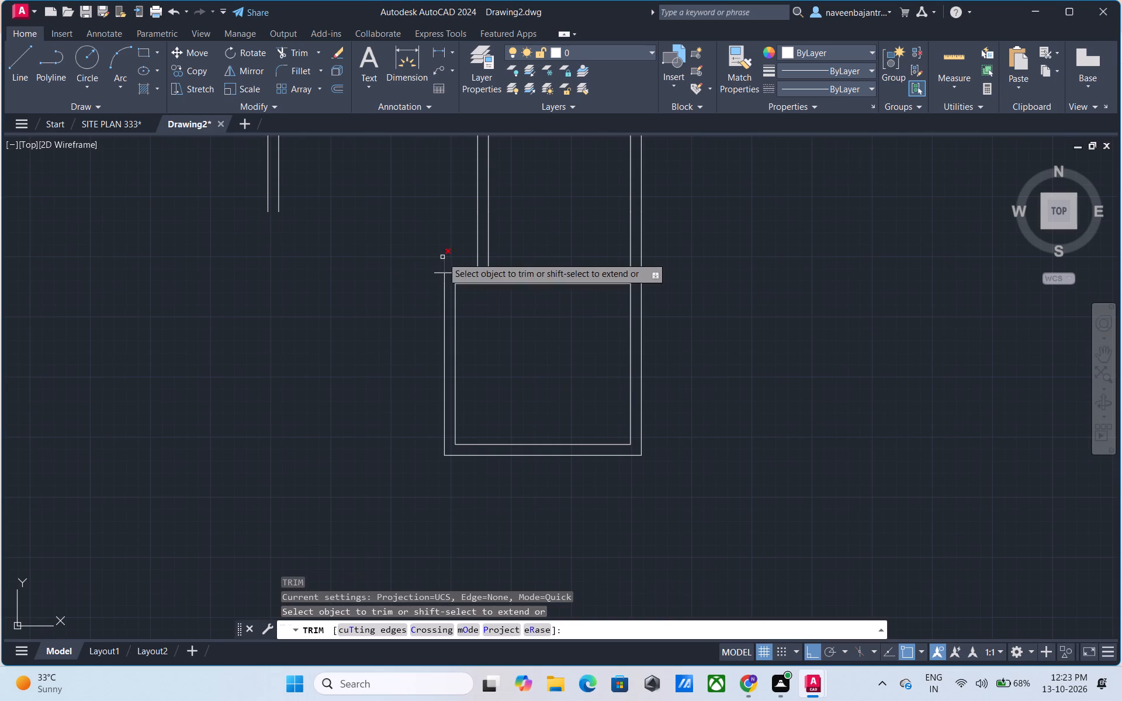
left_click(439, 273)
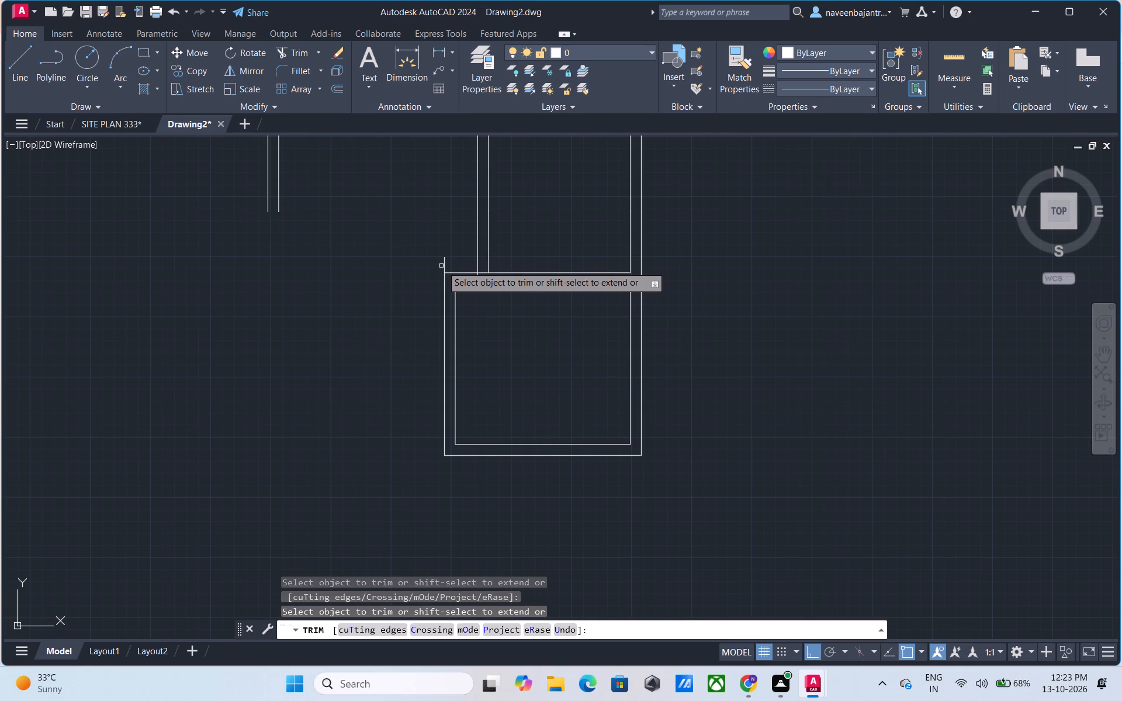
left_click(445, 265)
left_click(477, 280)
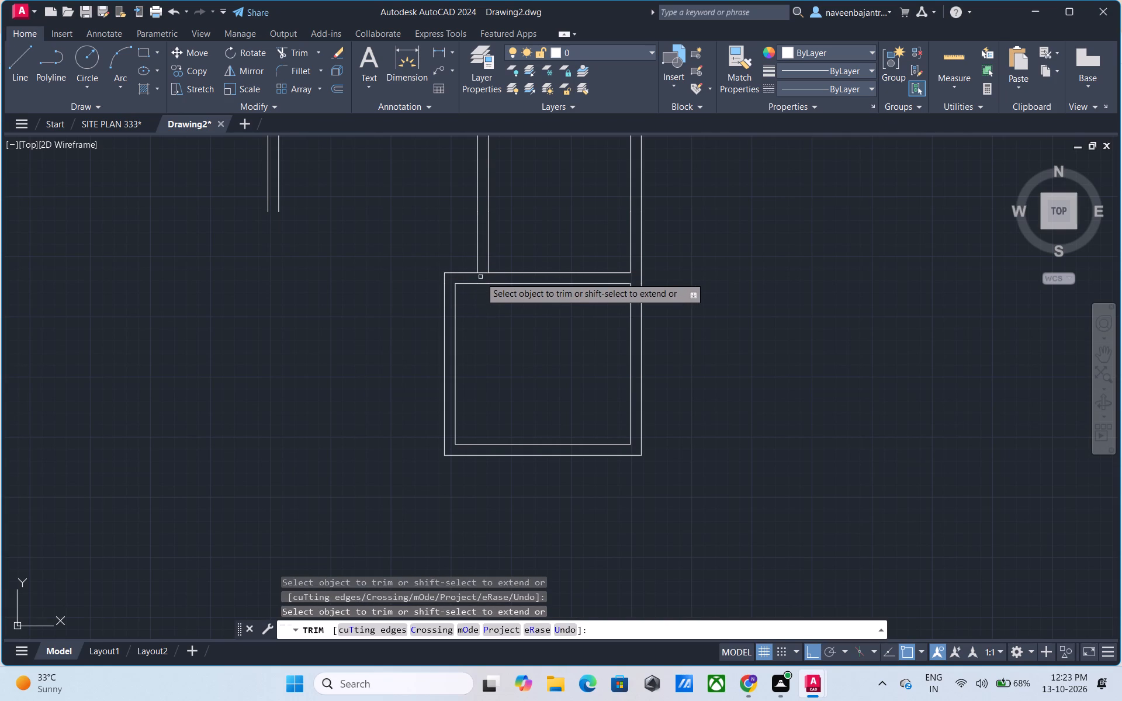
left_click(482, 274)
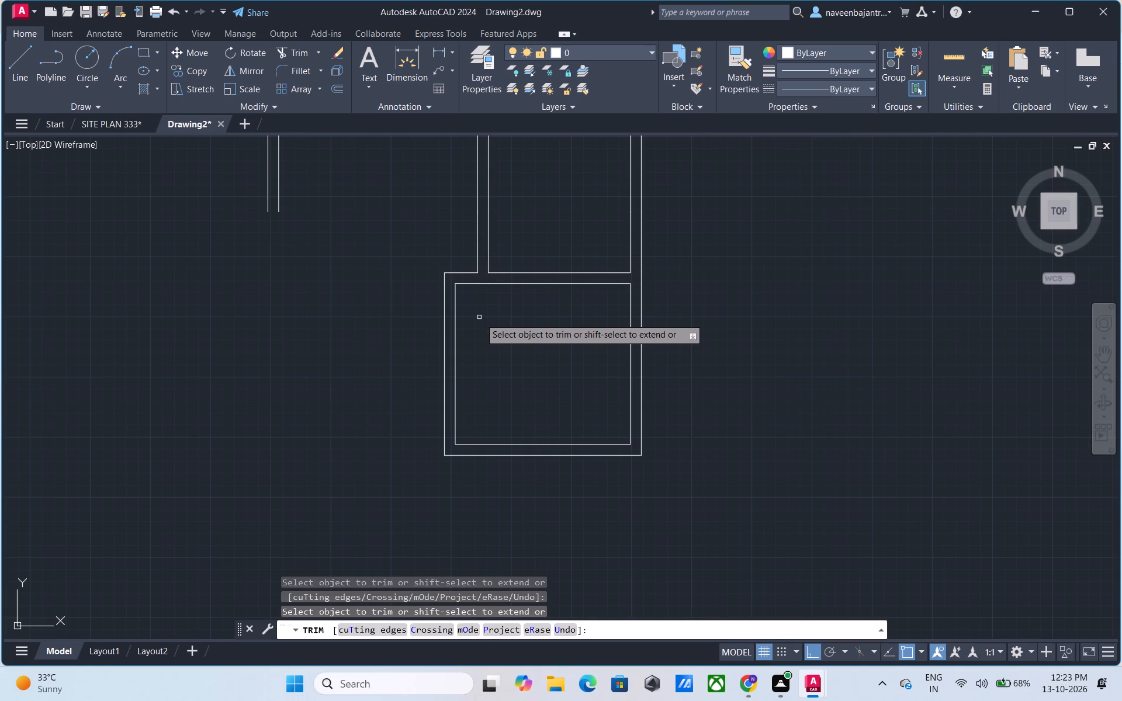
scroll(481, 324, "down", 3)
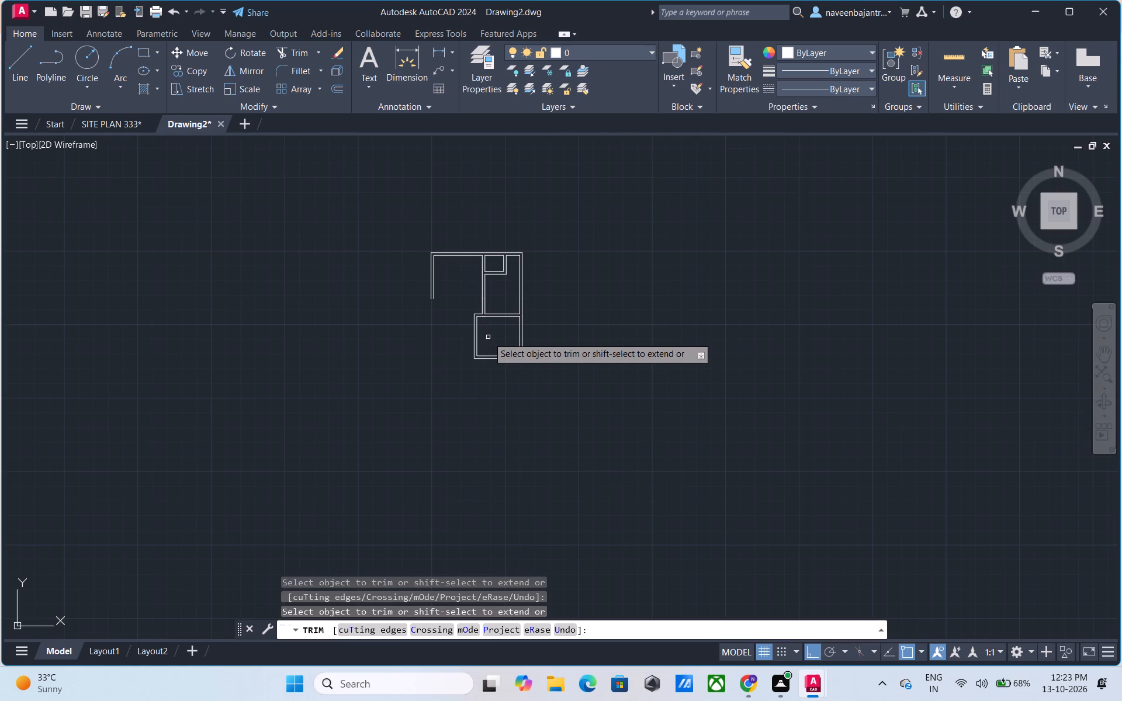
scroll(488, 337, "down", 1)
middle_click_drag(491, 336, 490, 348)
scroll(490, 348, "up", 3)
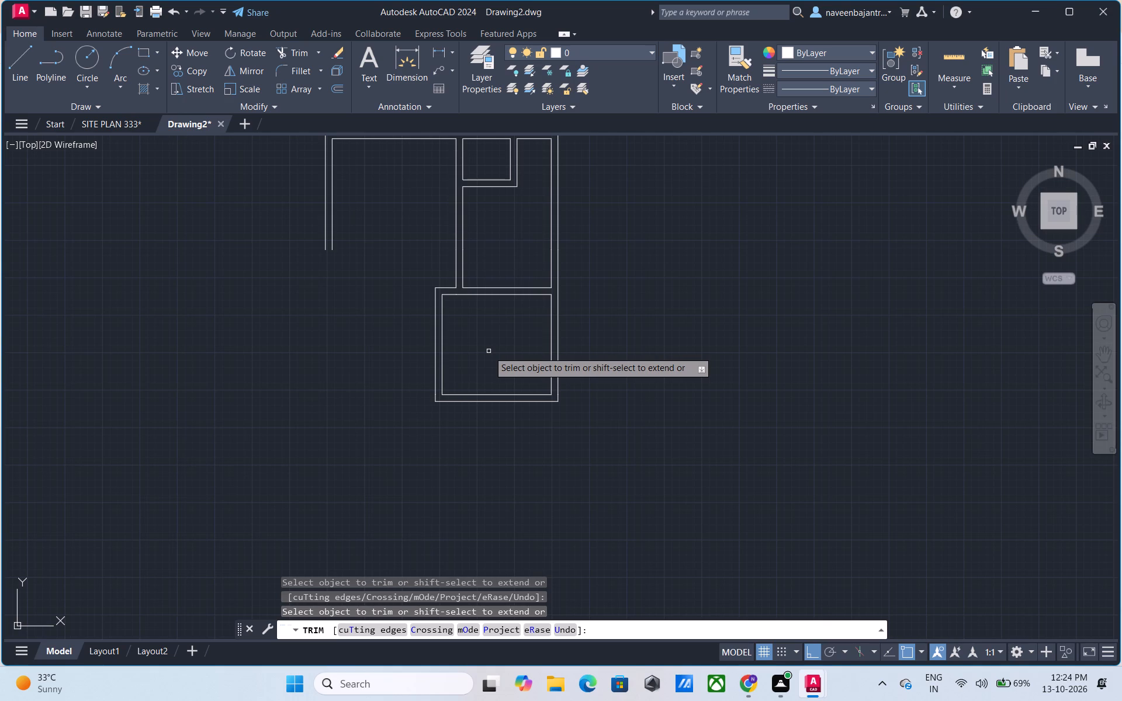
middle_click_drag(489, 351, 465, 392)
key("Escape")
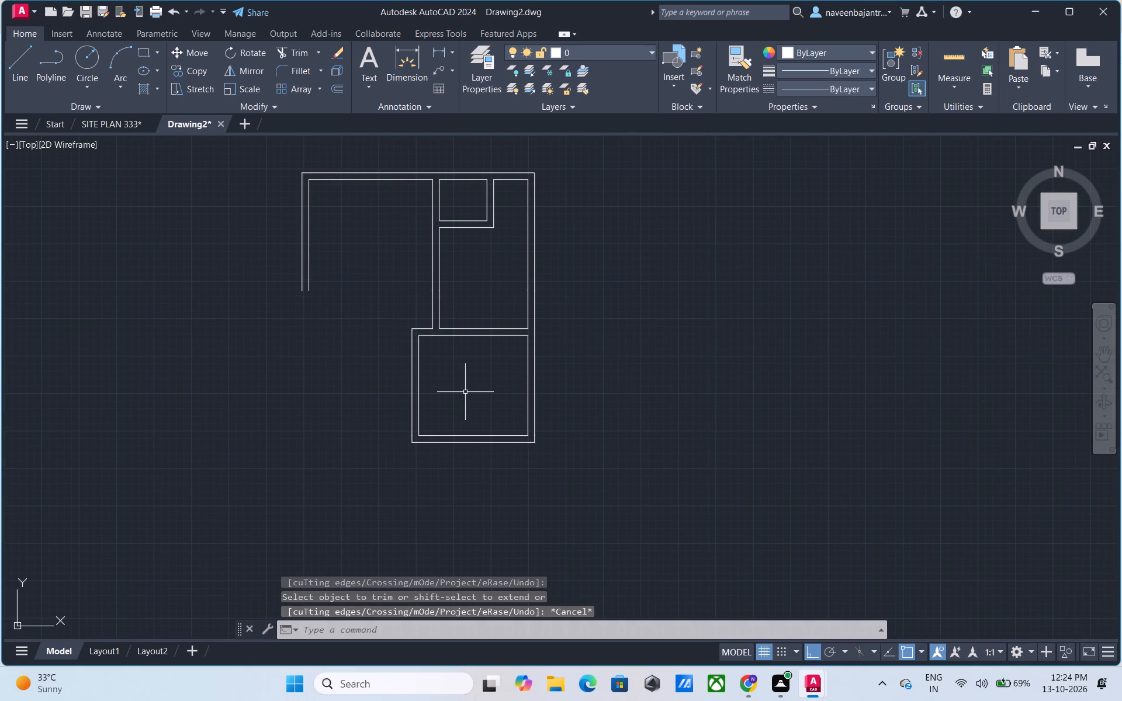
Draw a horizontal line from the lower end of the left wall's inner line rightward across the middle partition wall.
type("l")
key("space")
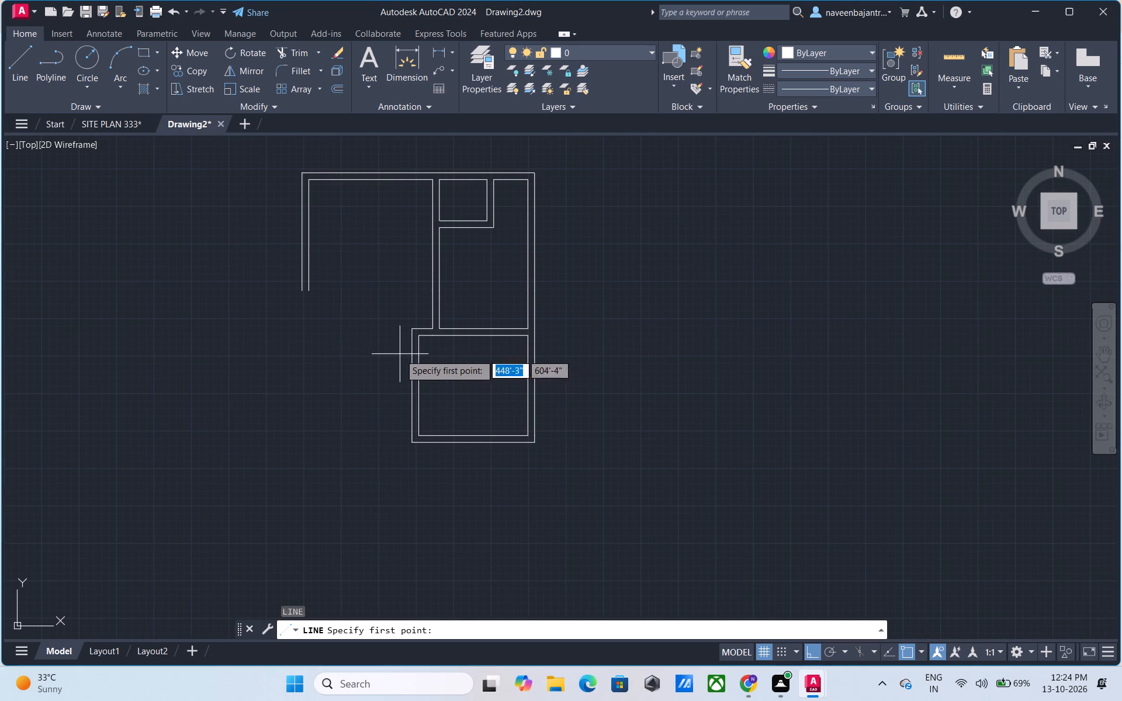
scroll(345, 291, "up", 1)
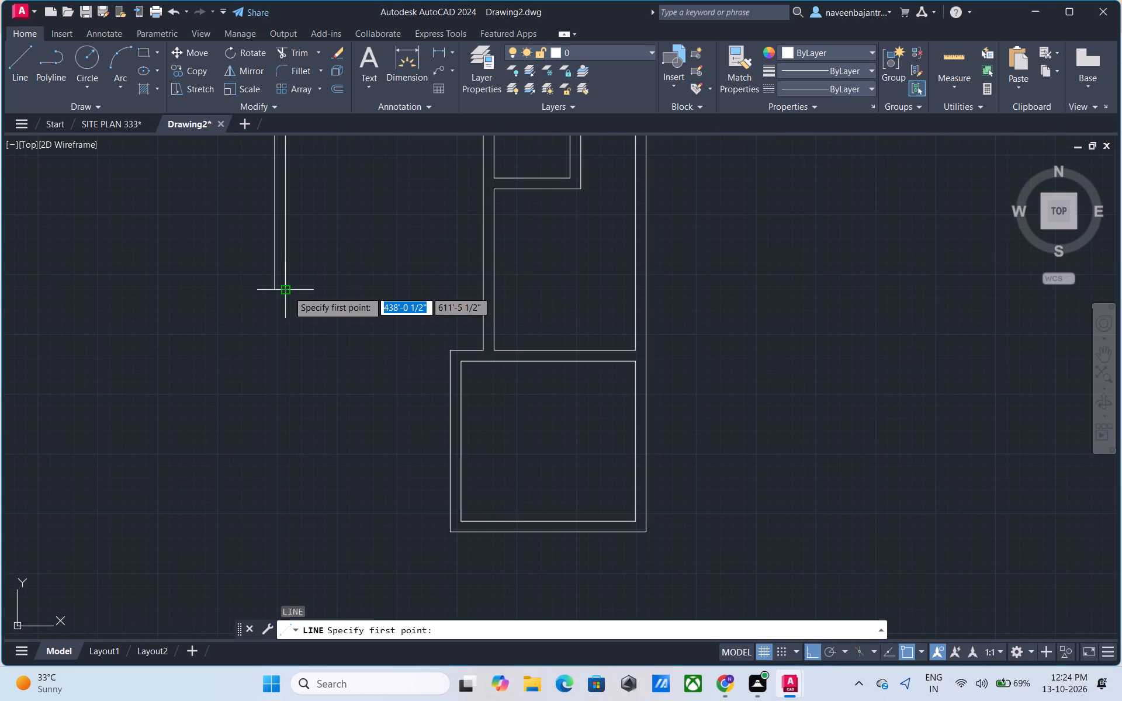
left_click(288, 291)
left_click(535, 296)
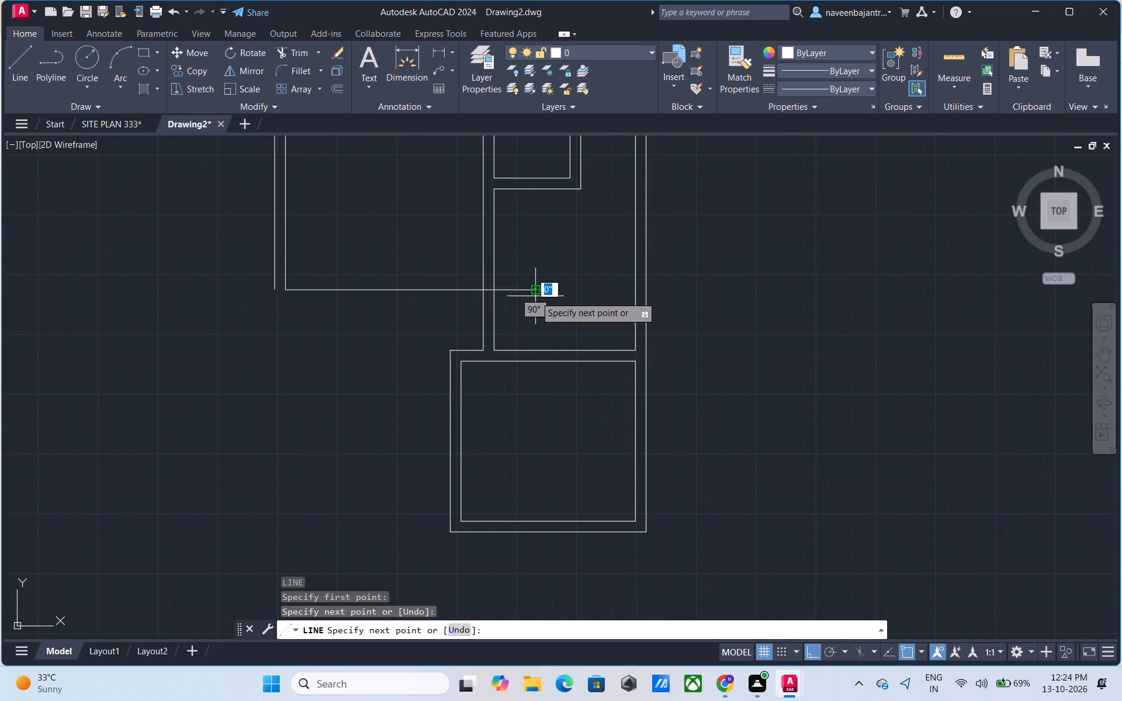
key("Escape")
Trim the new horizontal line back to the left face of the middle partition wall.
type("tr")
key("space")
left_click(520, 291)
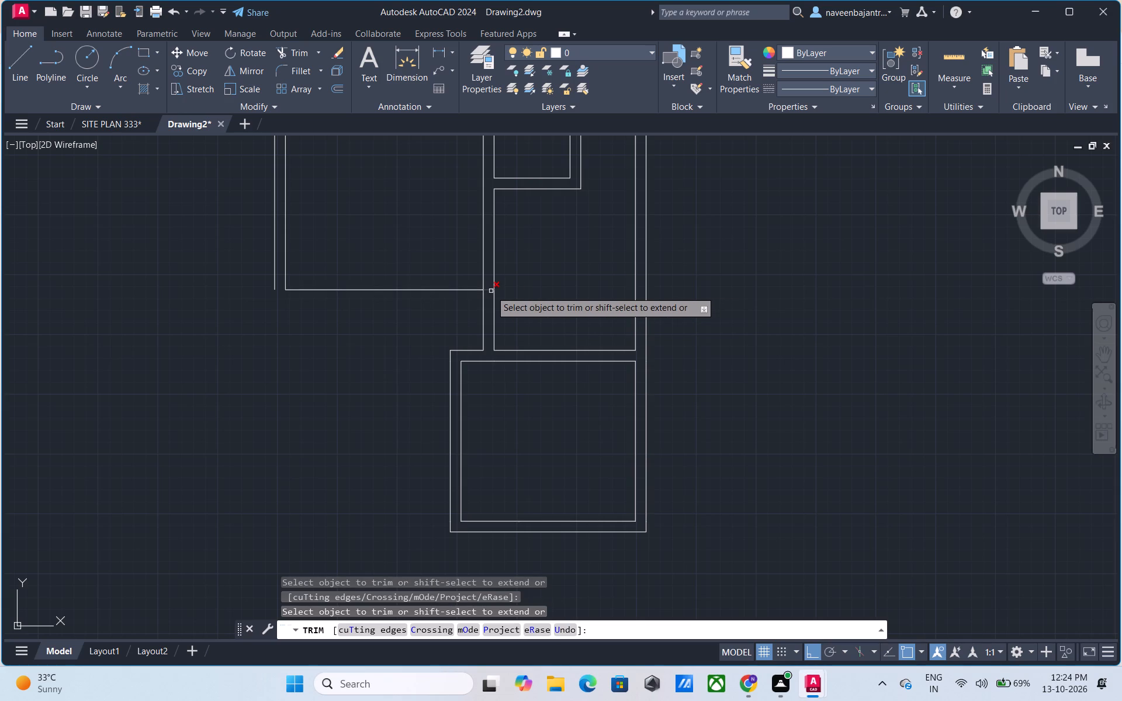
left_click(491, 291)
key("Escape")
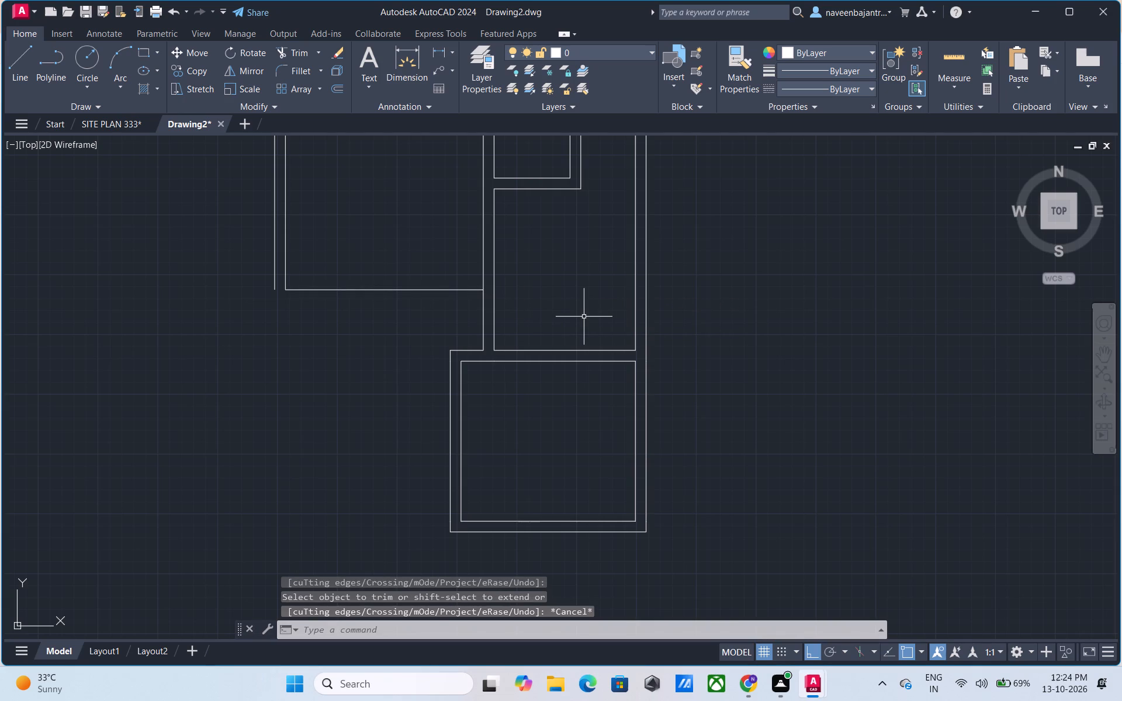
Offset the left room's bottom line 9" downward.
type("o 9\"")
key("Return")
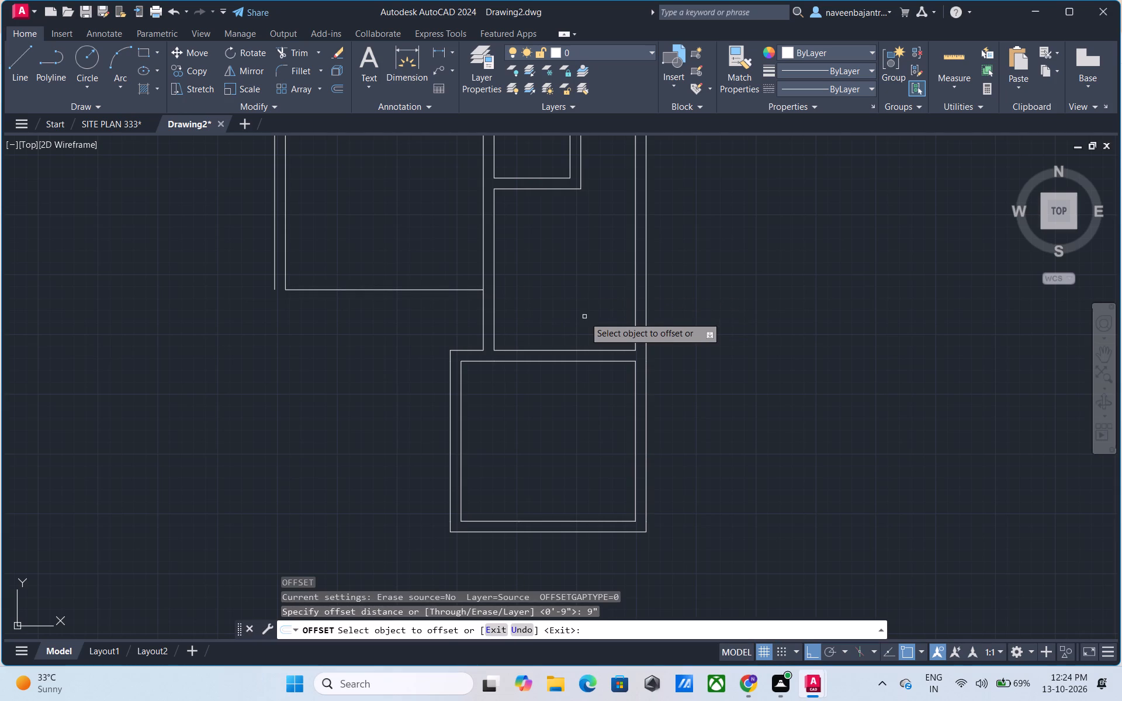
left_click(391, 289)
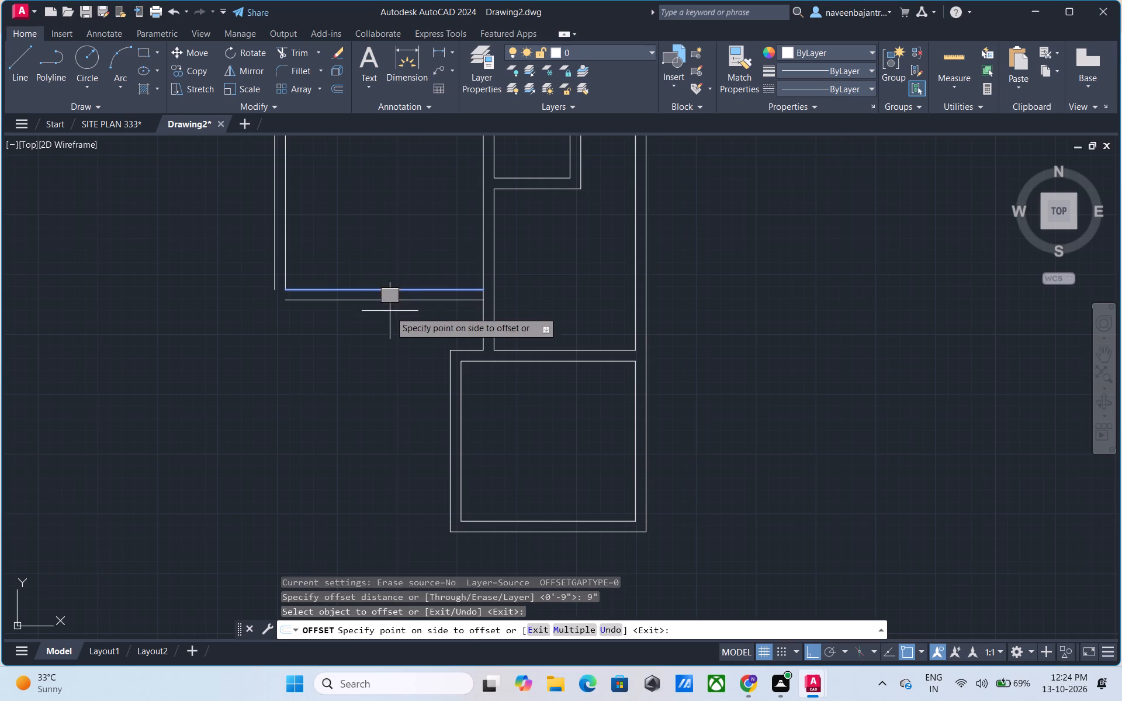
left_click(390, 311)
key("Escape")
Draw a vertical line about 2'-4" long downward from the lower end of the left wall's outer line.
type("l")
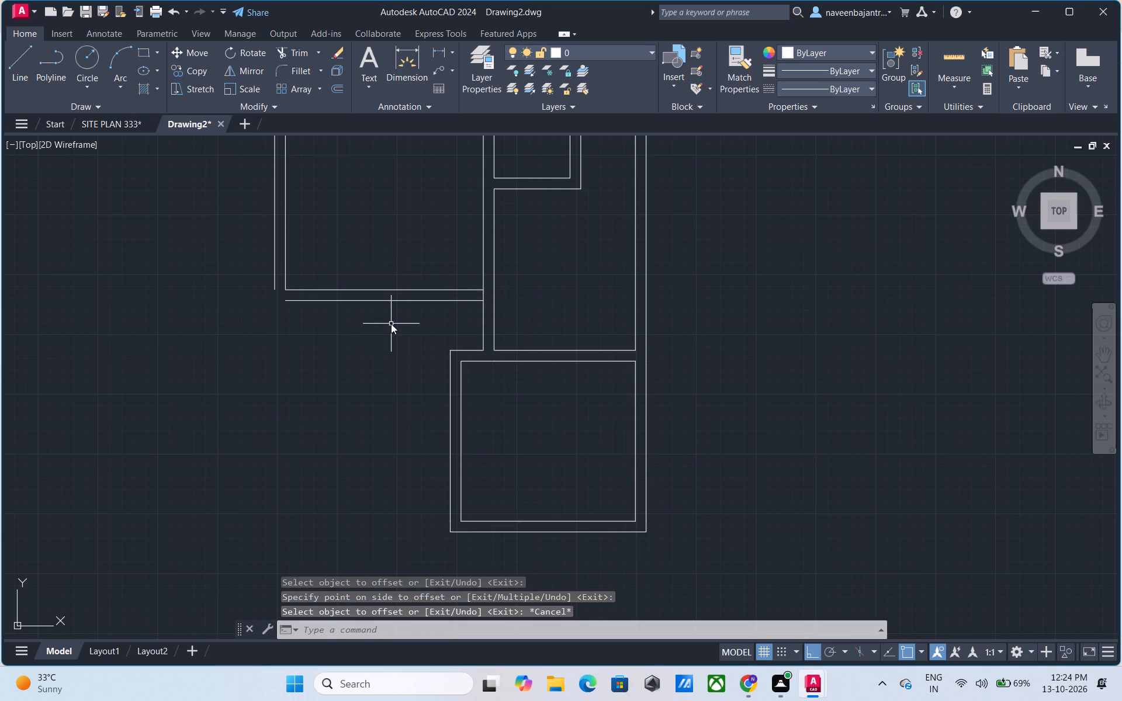
key("space")
left_click(277, 291)
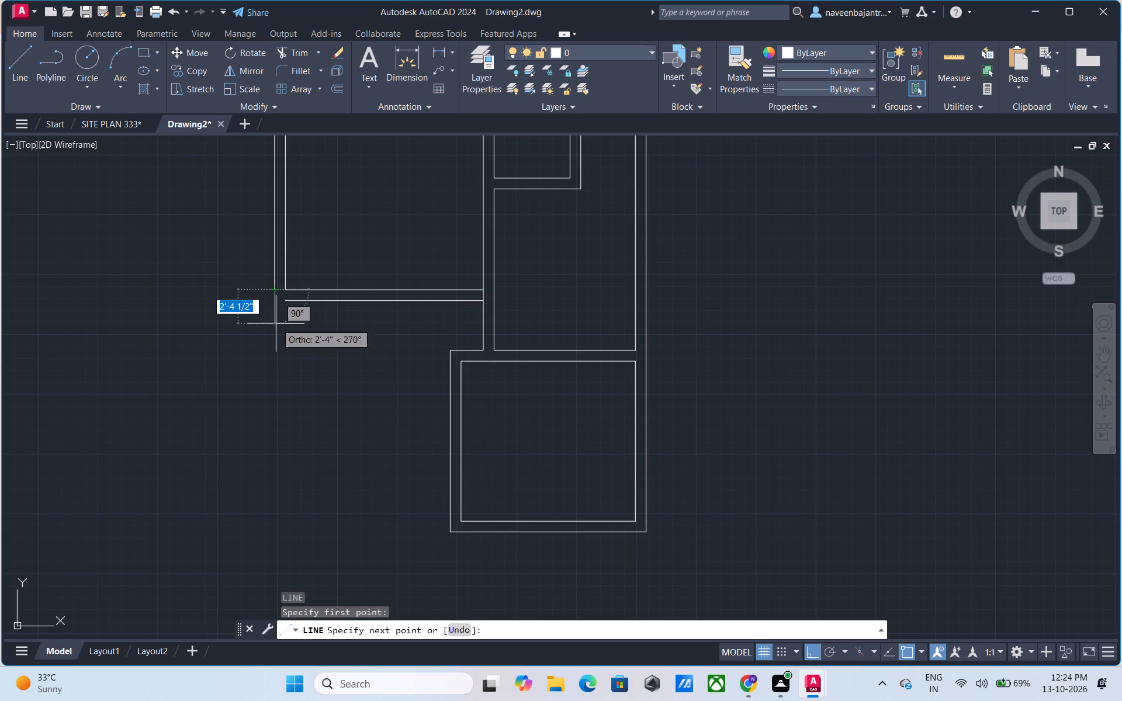
left_click(276, 325)
key("Escape")
Draw a short horizontal line from the offset line's left end leftward past the left wall's outer line.
type("l")
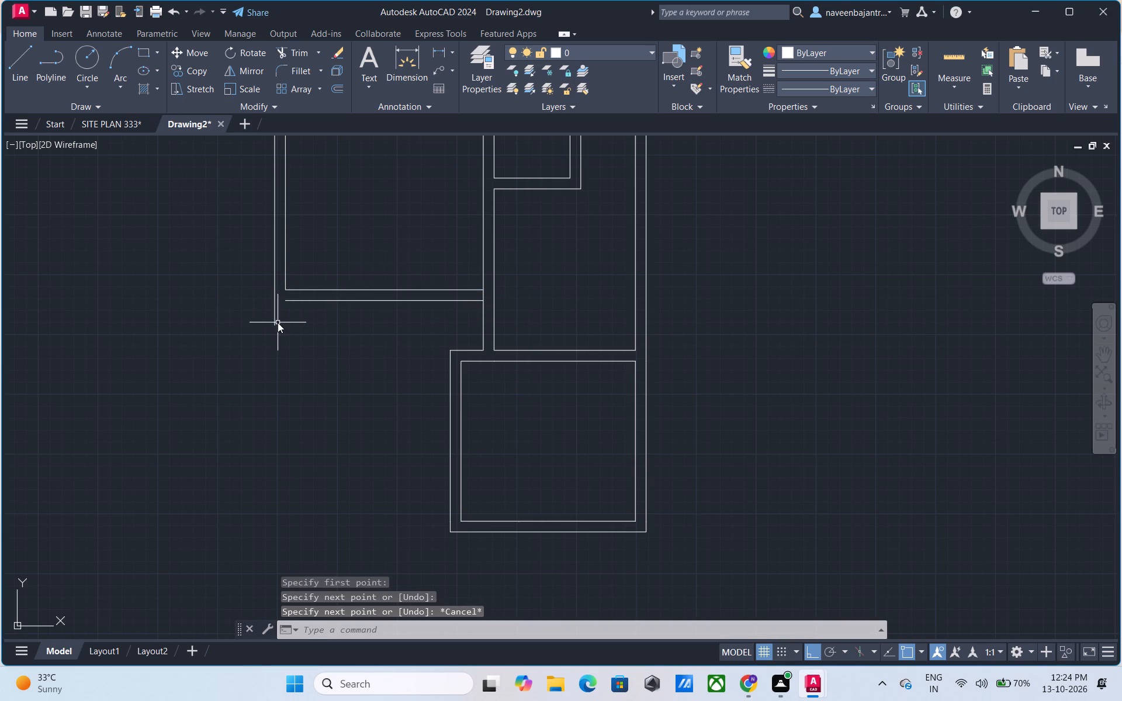
key("space")
left_click(286, 303)
left_click(256, 303)
key("Escape")
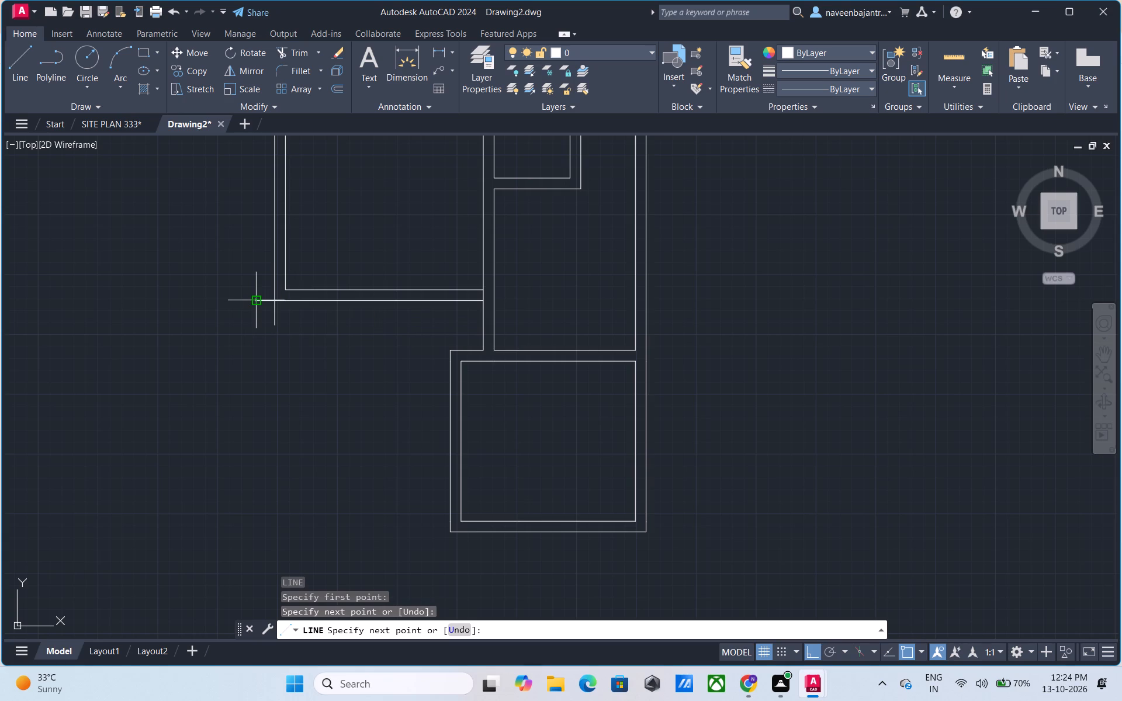
Trim the overshoots at the left room's outer bottom-left corner and the middle wall's line piece between the two bottom wall lines.
type("tr")
key("space")
left_click(260, 302)
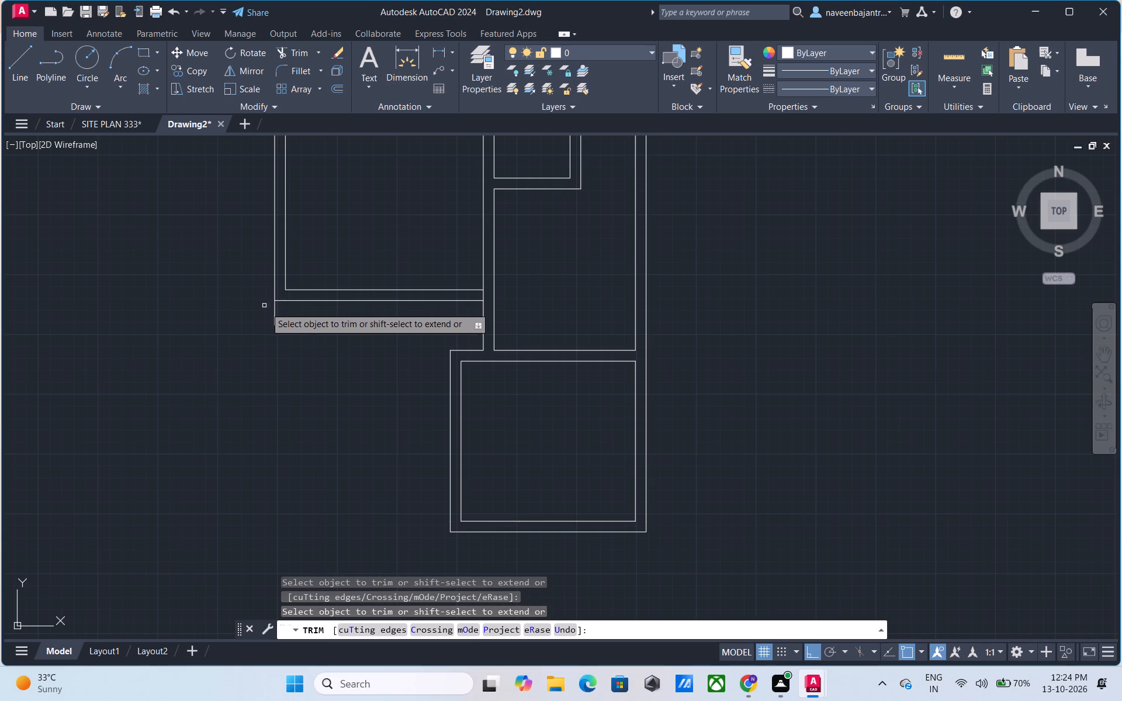
left_click(272, 310)
scroll(475, 296, "up", 2)
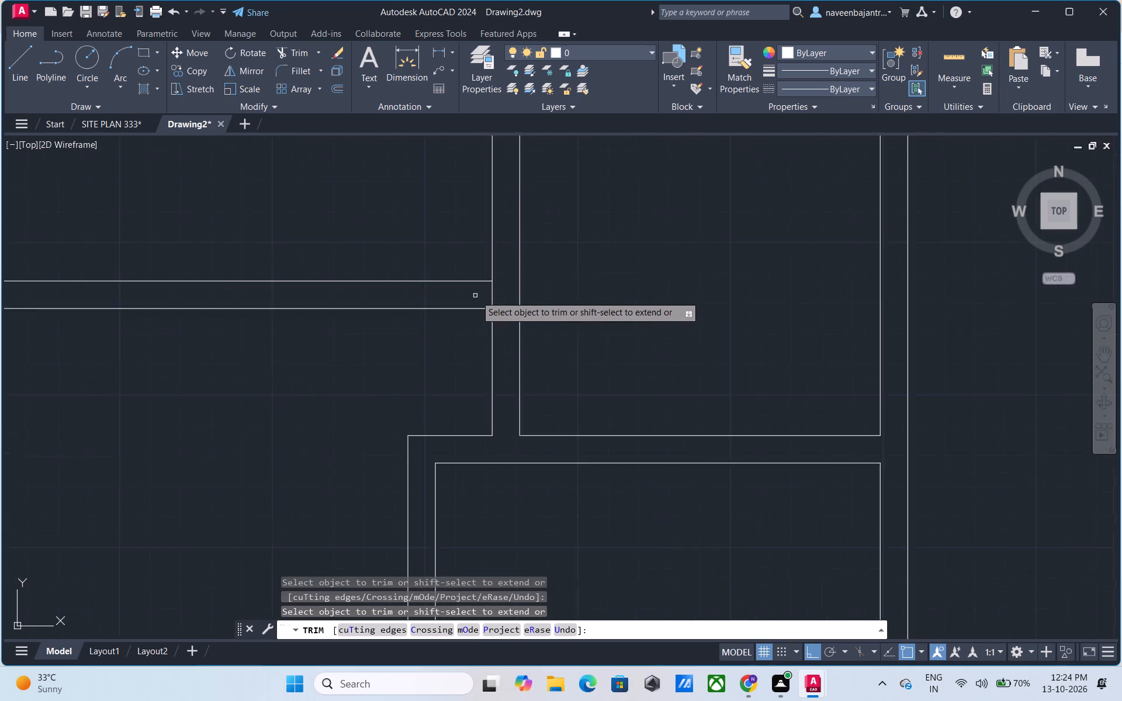
scroll(480, 296, "up", 1)
left_click(497, 297)
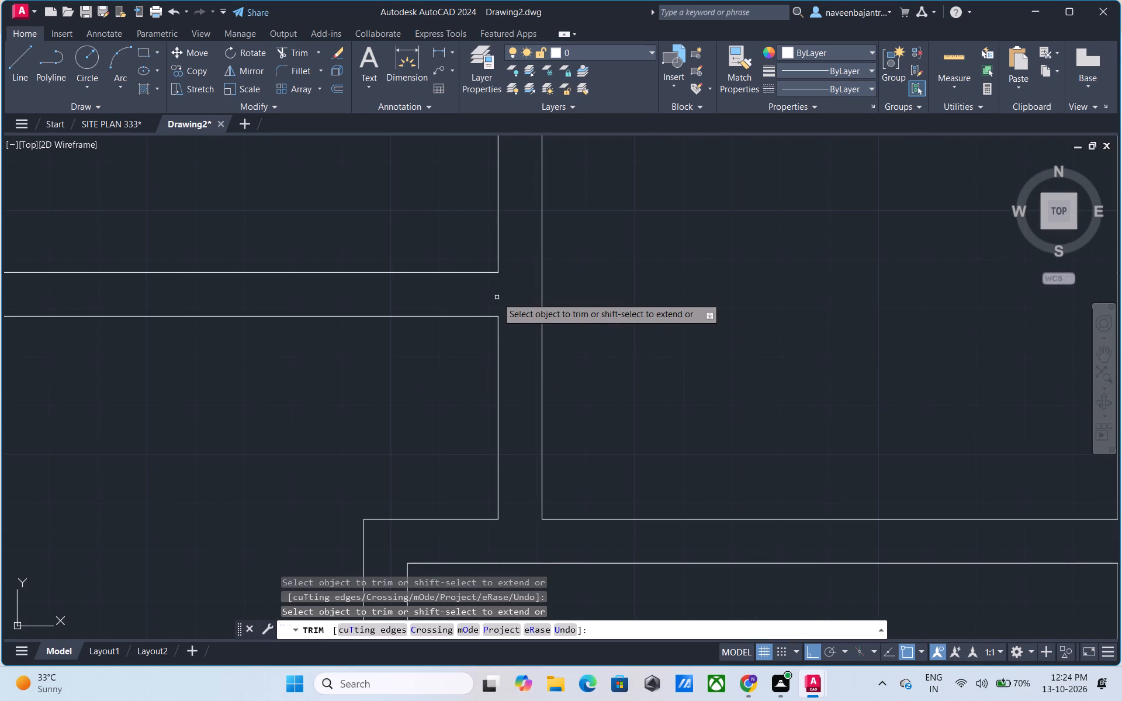
scroll(498, 298, "down", 3)
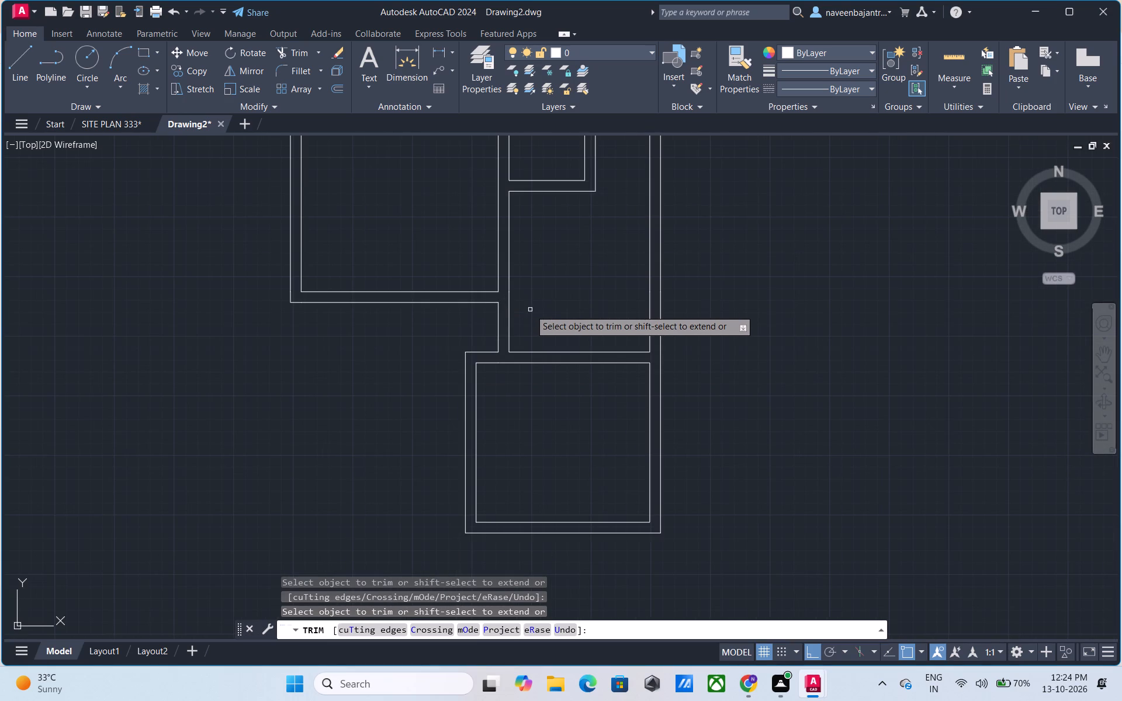
middle_click_drag(541, 310, 548, 303)
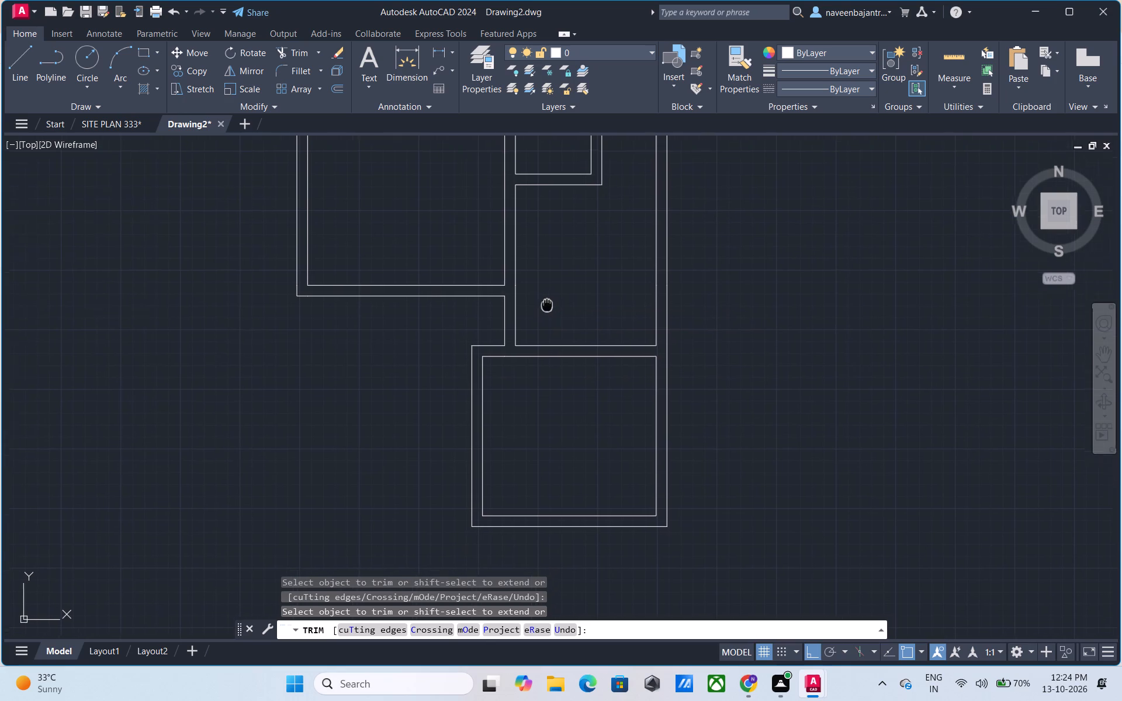
middle_click_drag(548, 303, 557, 290)
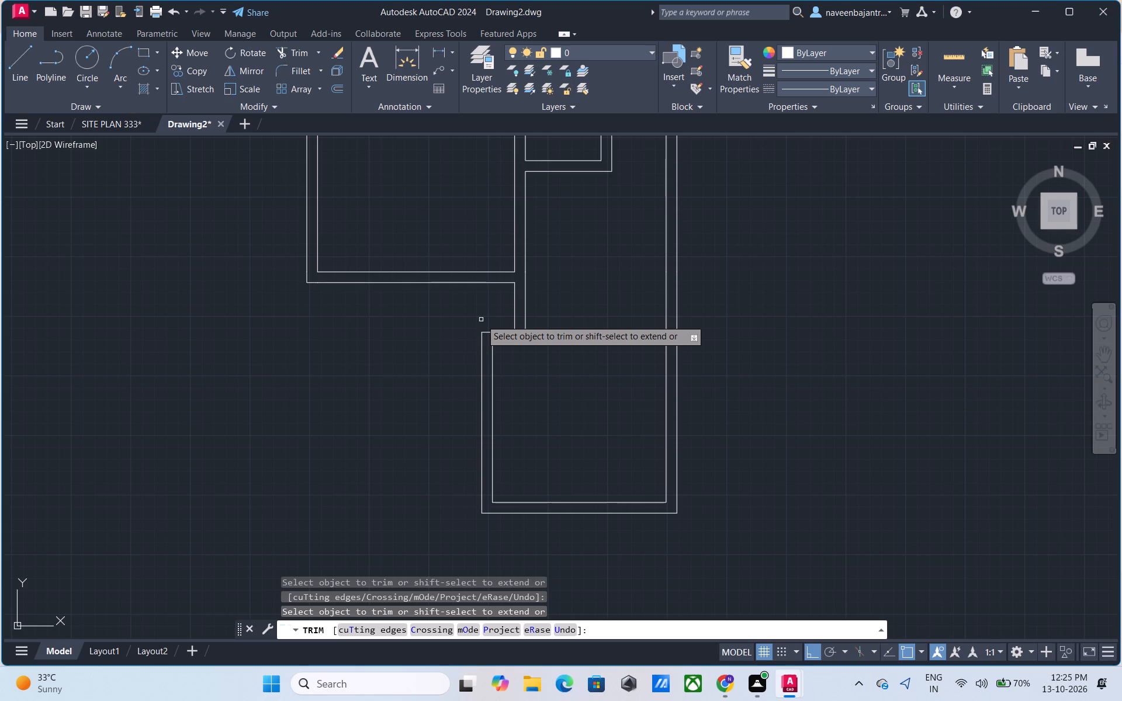
key("Escape")
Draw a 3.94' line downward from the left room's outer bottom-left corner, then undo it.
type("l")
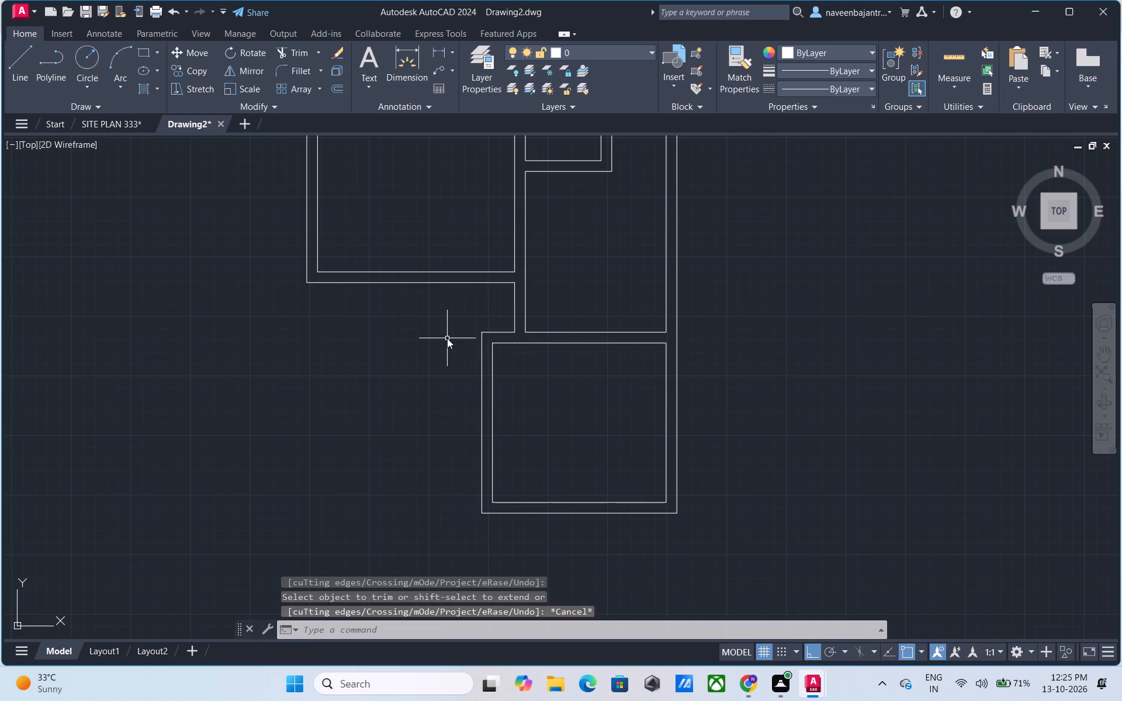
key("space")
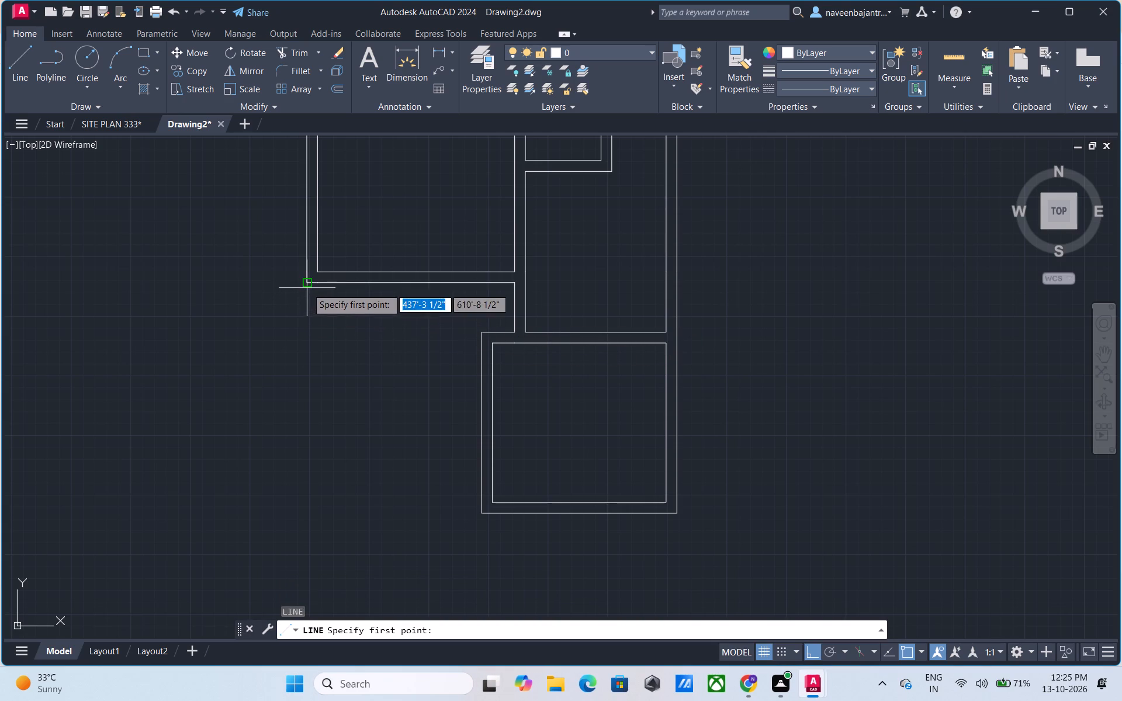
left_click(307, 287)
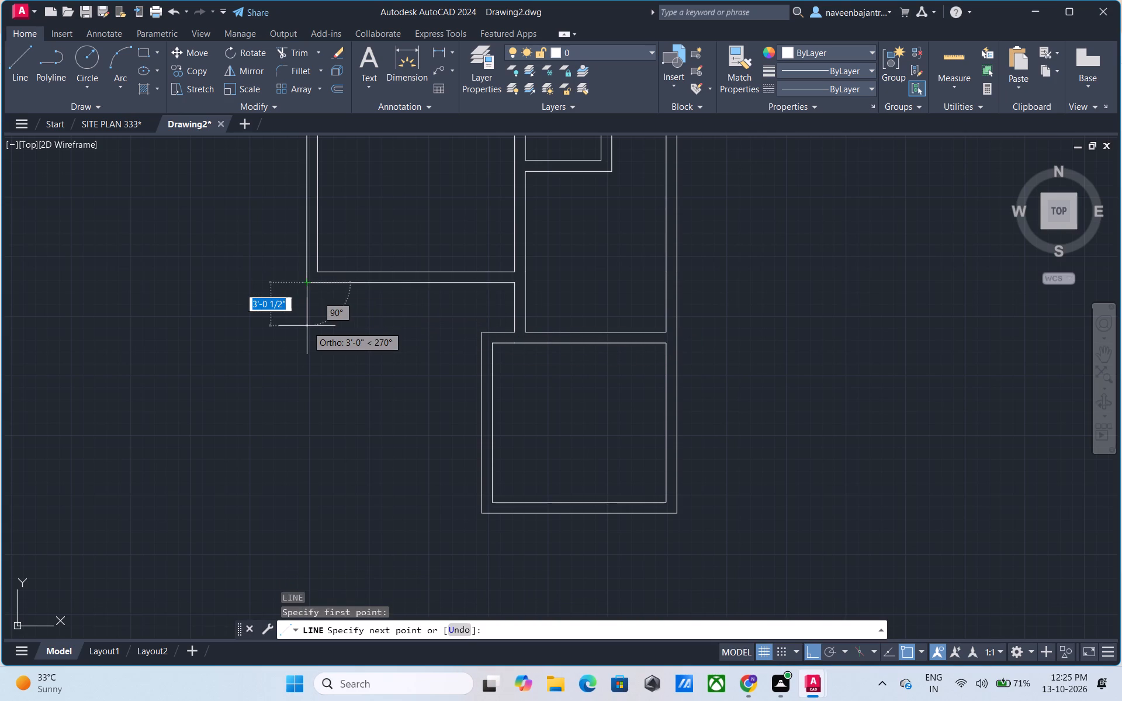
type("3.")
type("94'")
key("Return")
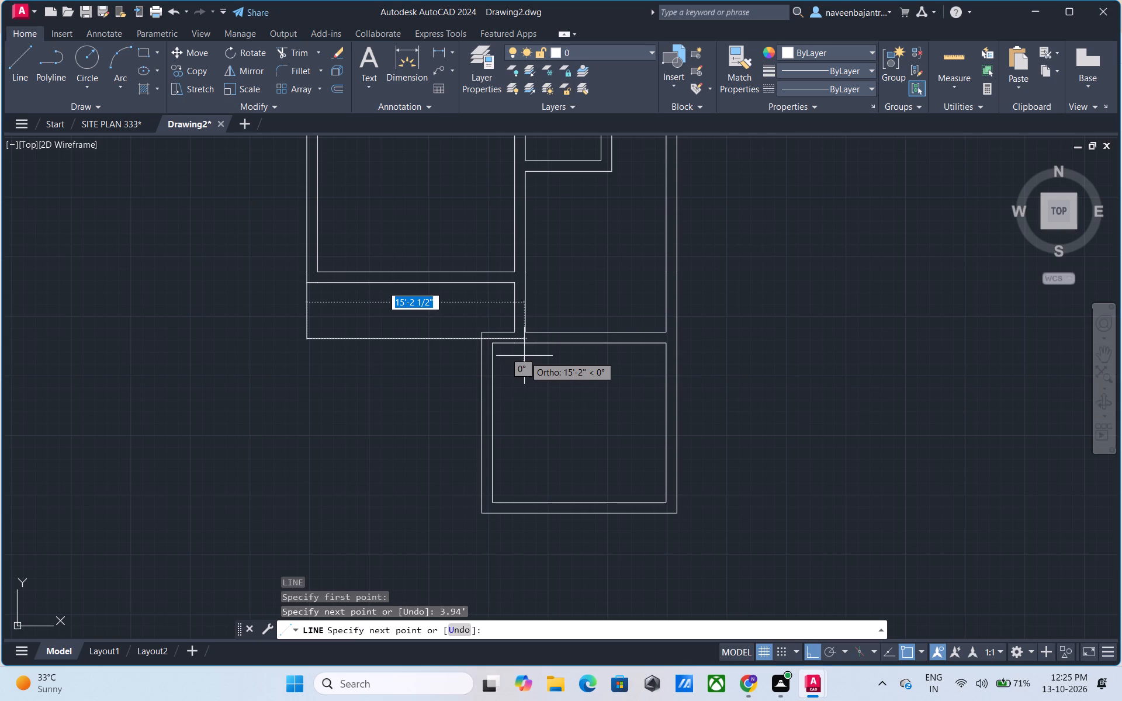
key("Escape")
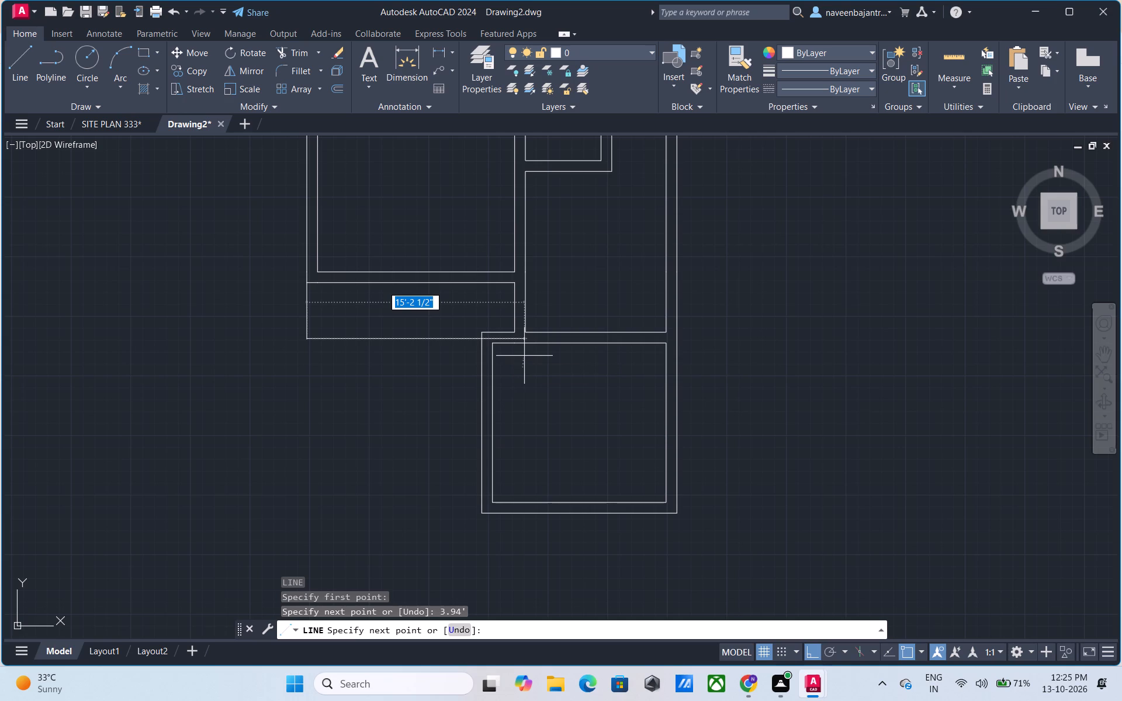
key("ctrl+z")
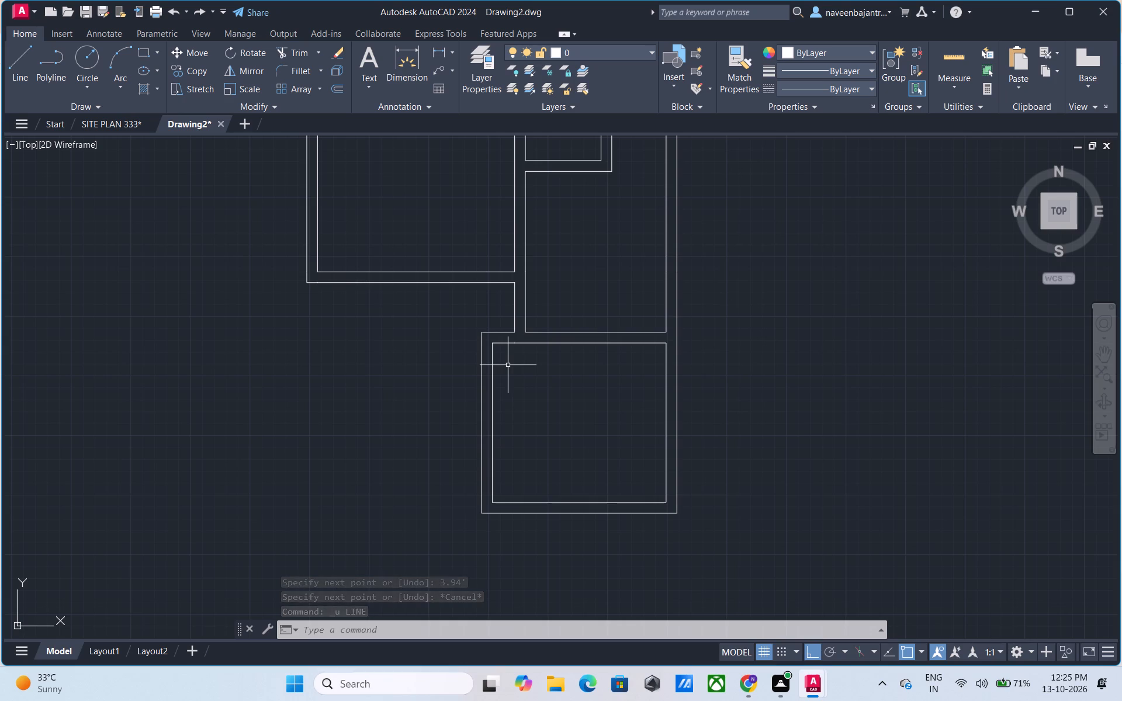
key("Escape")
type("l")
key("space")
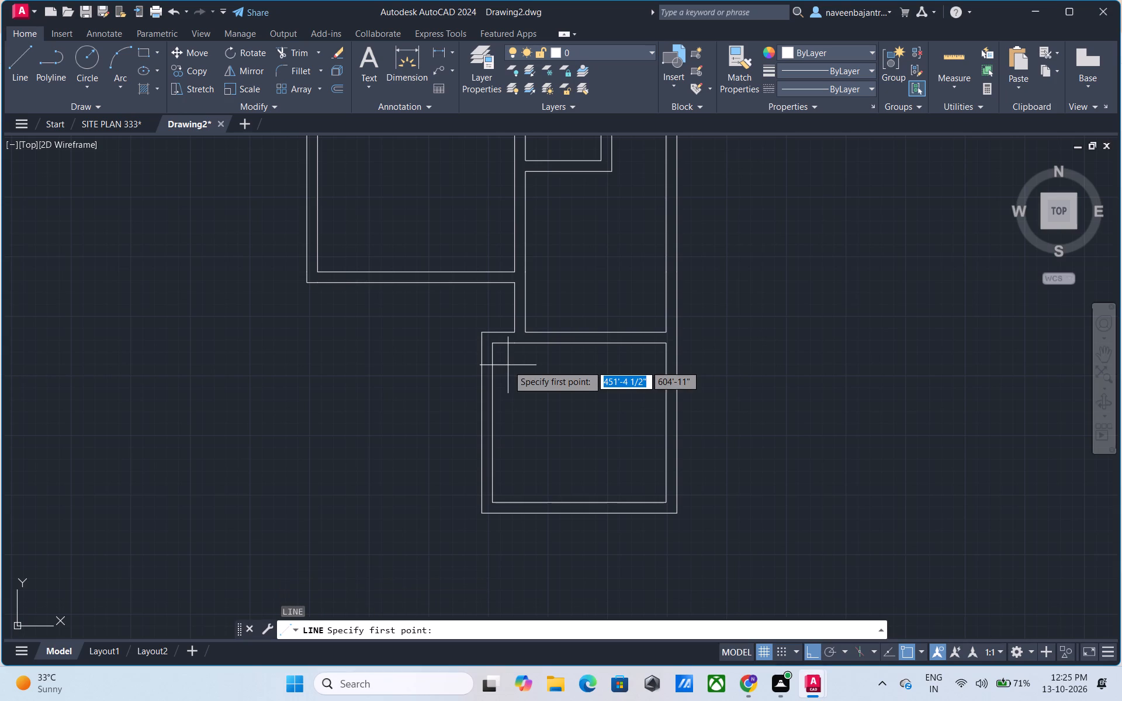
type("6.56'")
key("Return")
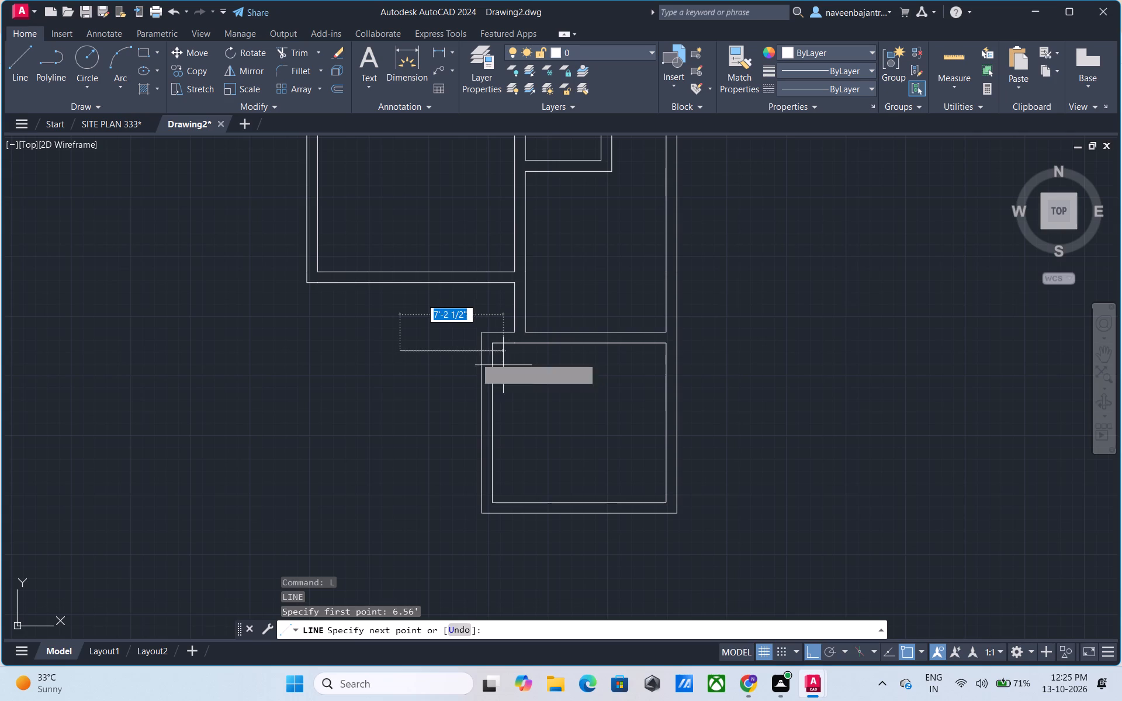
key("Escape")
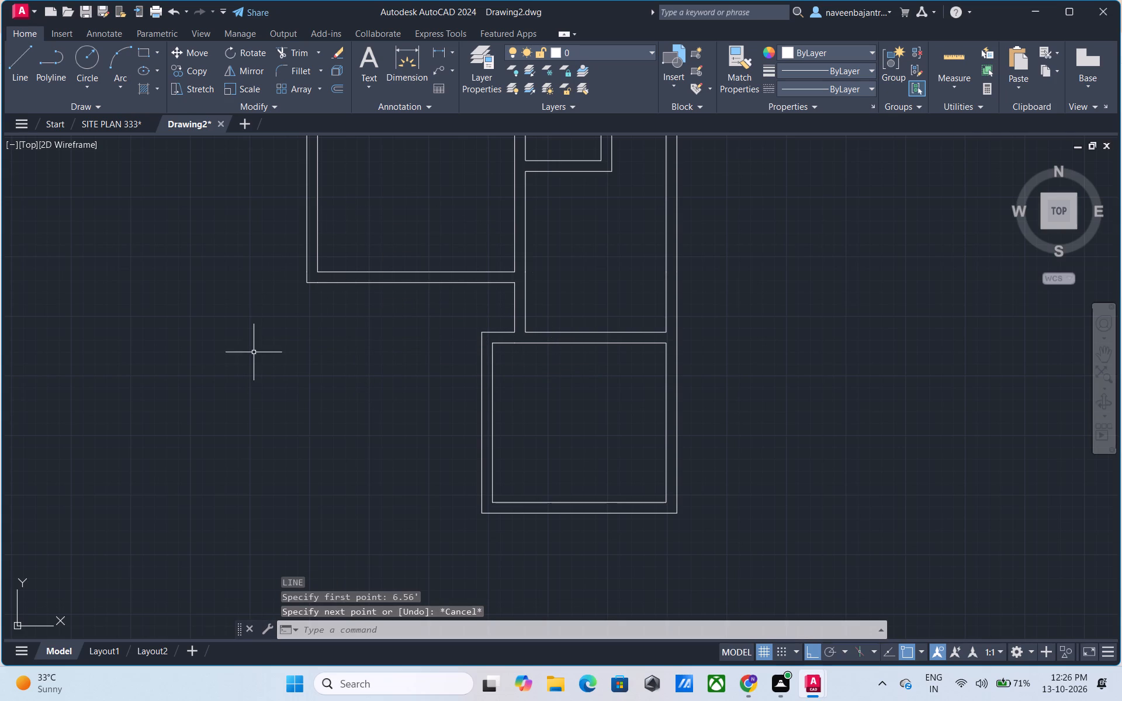
Draw a 6.56' line straight downward from the left room's outer bottom-left corner.
type("l")
key("space")
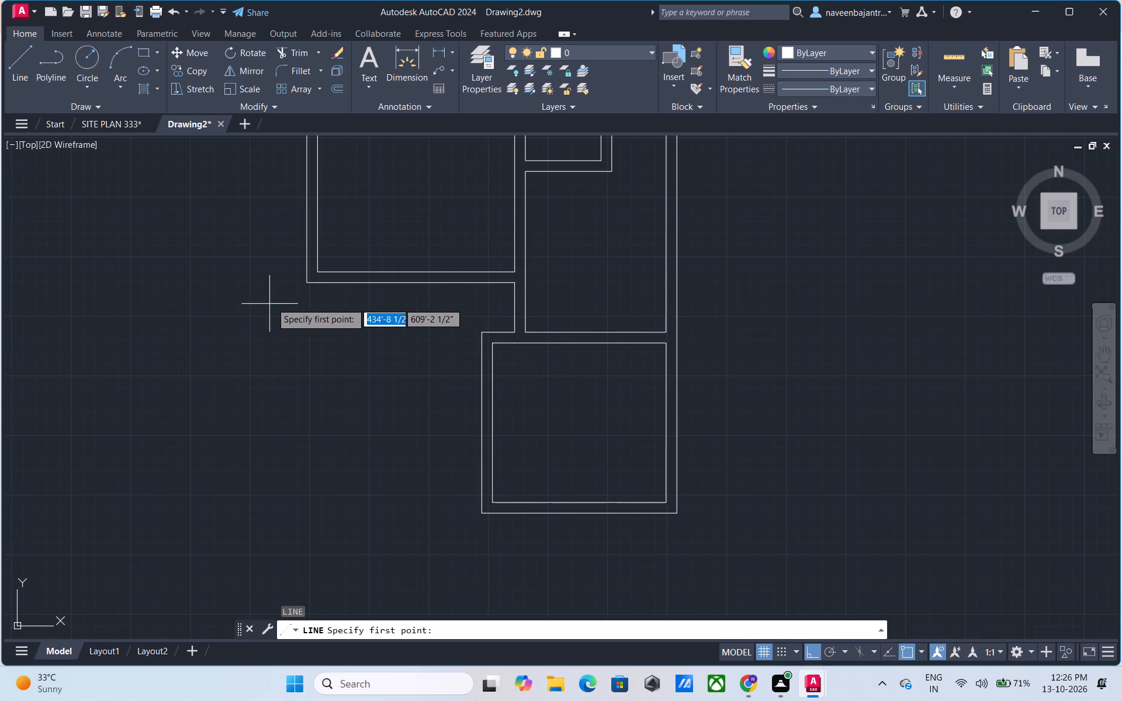
left_click(304, 283)
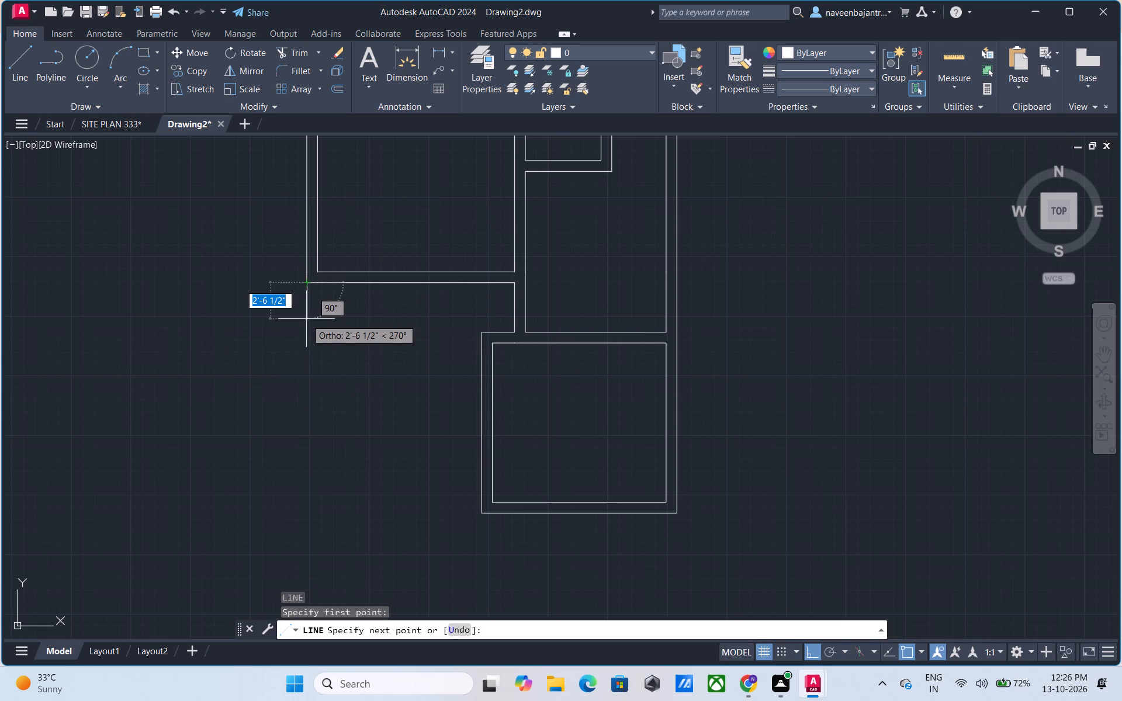
type("6.56'")
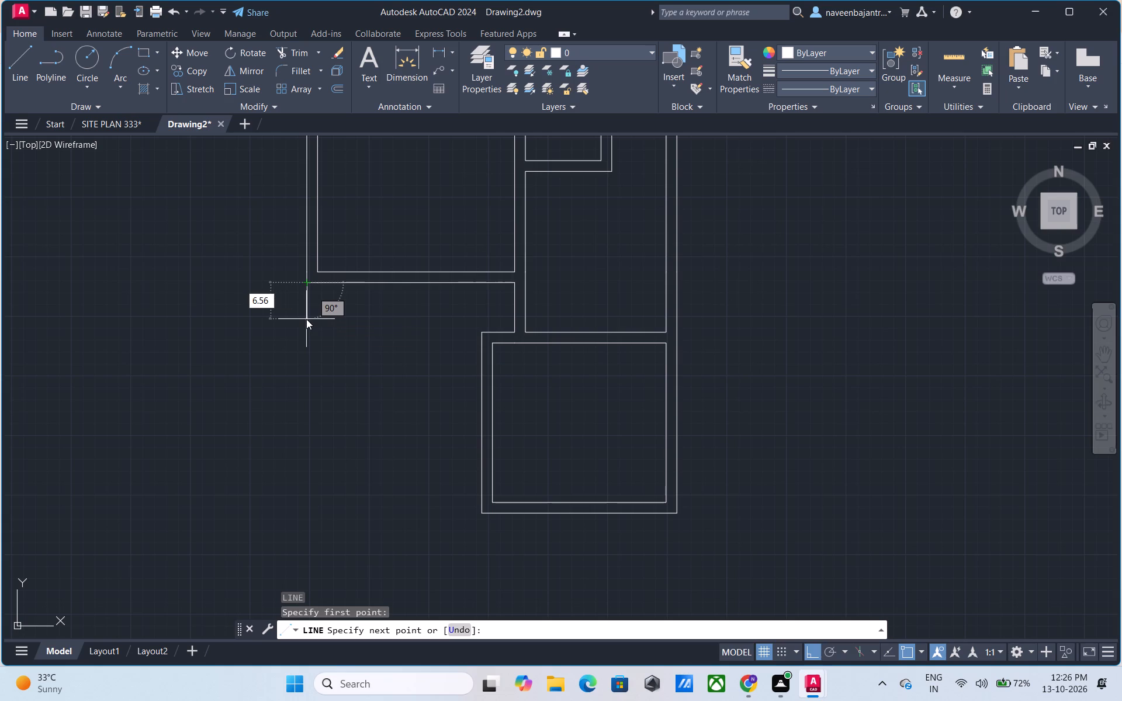
key("Return")
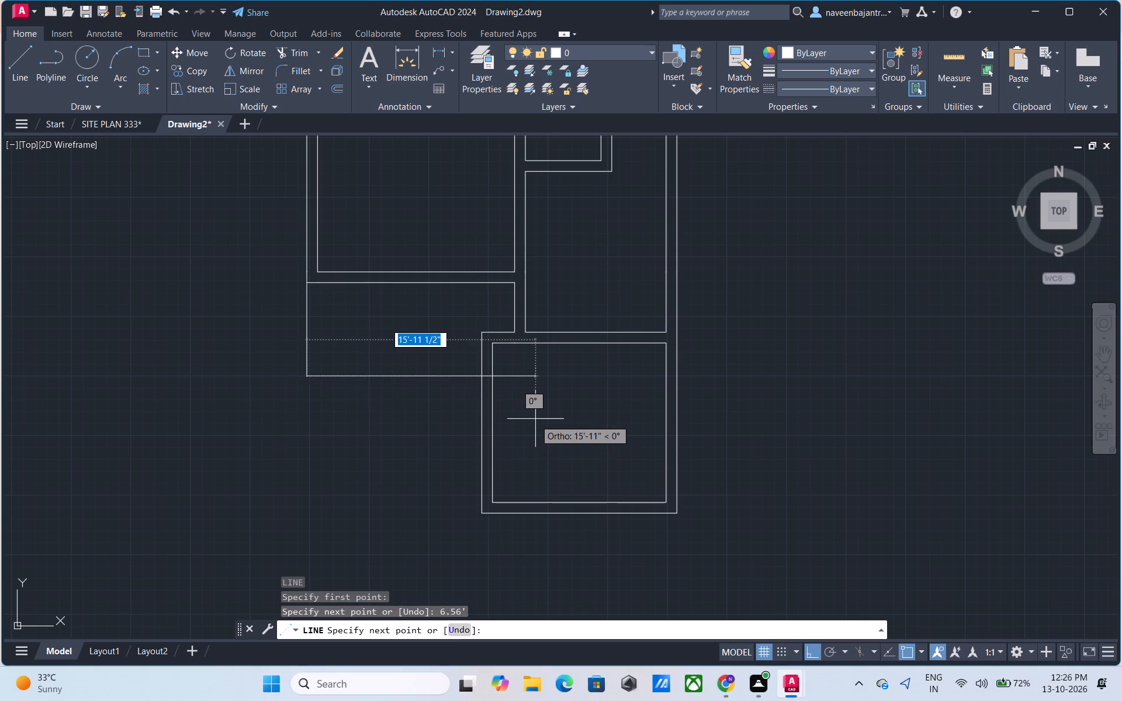
key("Escape")
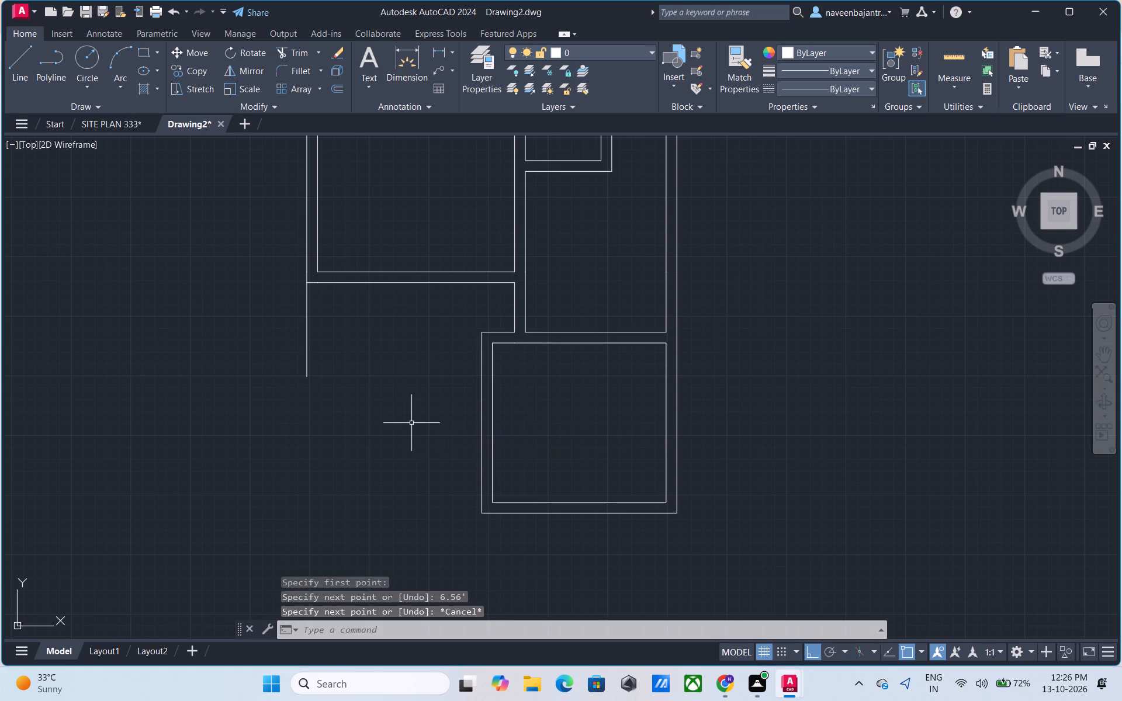
Offset the 6.56' vertical line 9" to its right to form the inner wall face.
type("o 9")
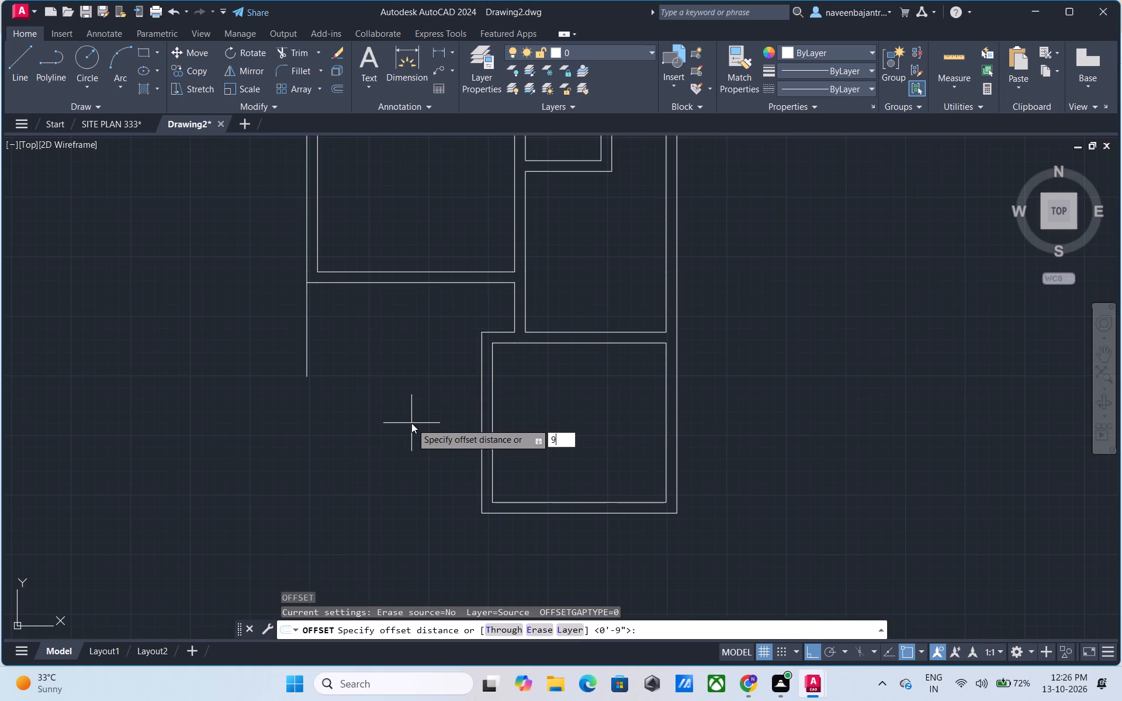
key("shift+quotedbl")
key("Return")
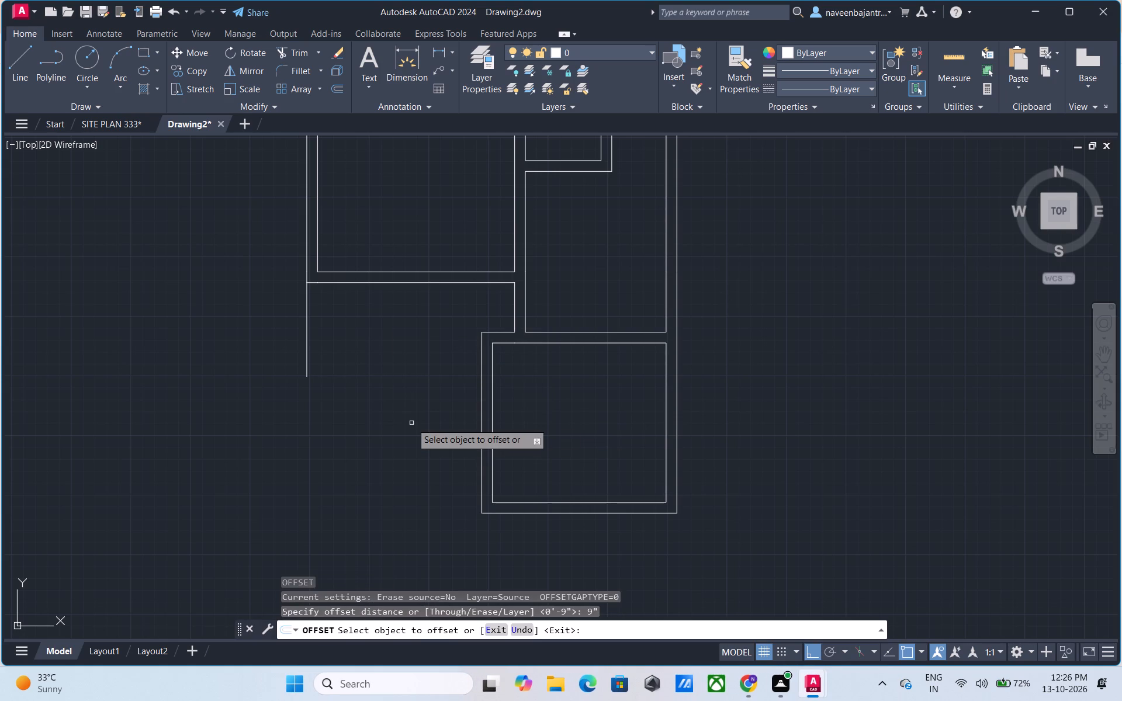
left_click(308, 341)
left_click(328, 342)
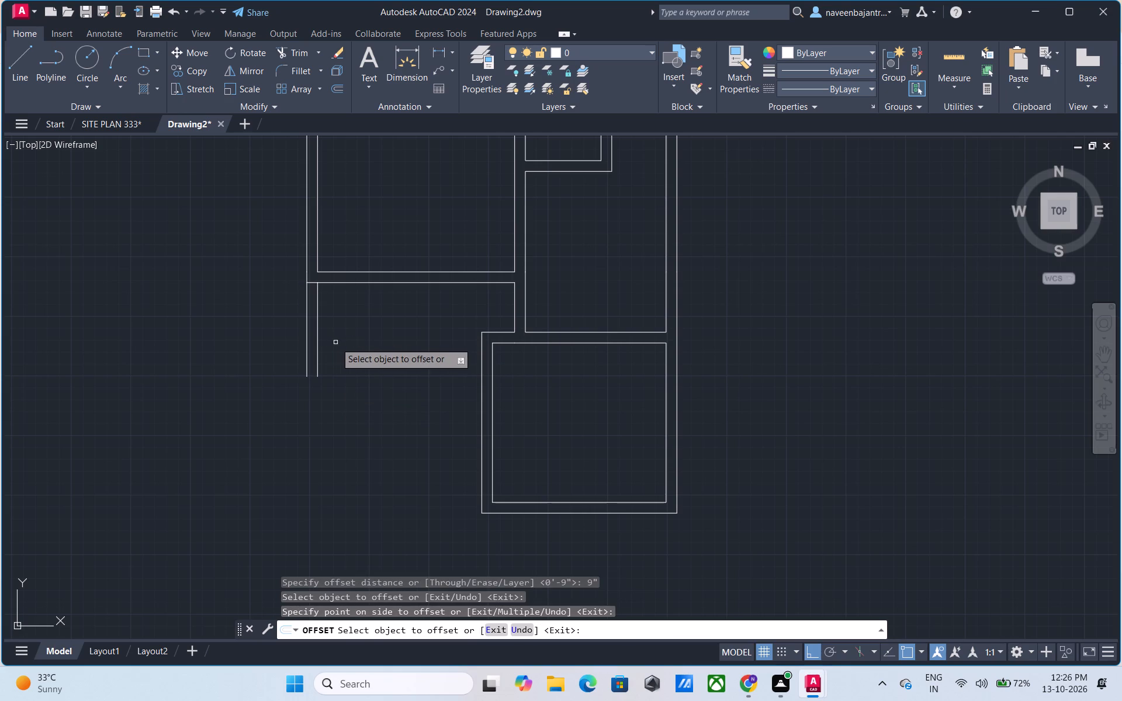
key("Escape")
Trim the short piece of the left room's lower wall line between the two new vertical wall lines.
type("tr")
key("space")
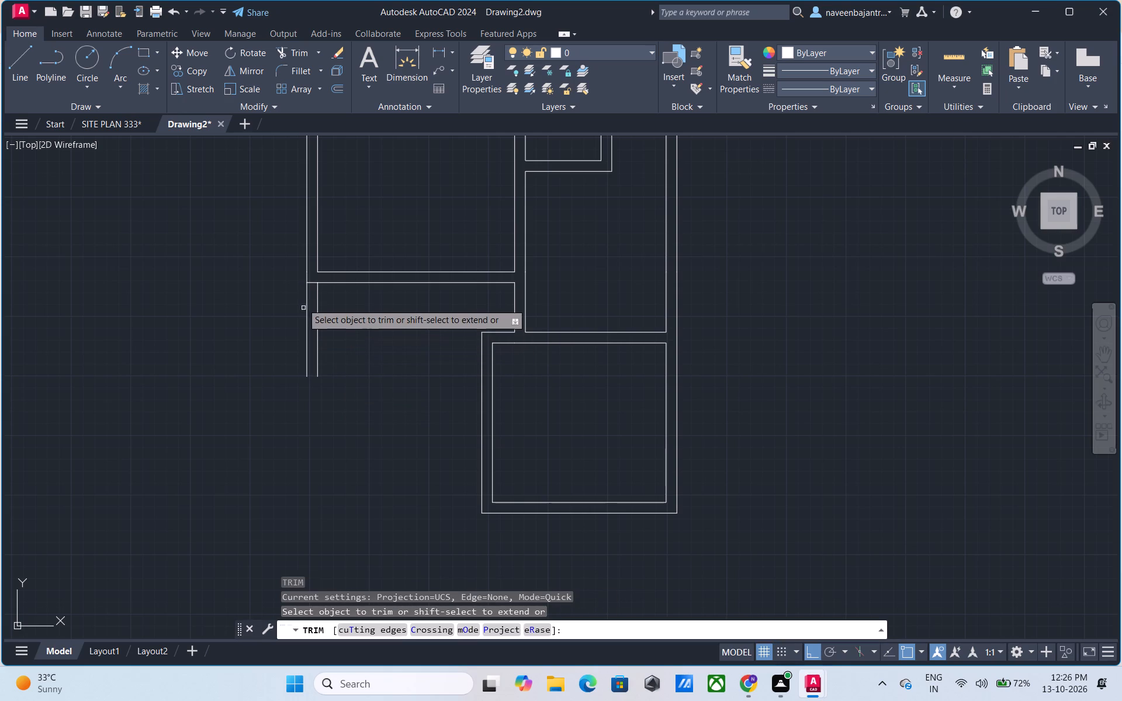
left_click(313, 283)
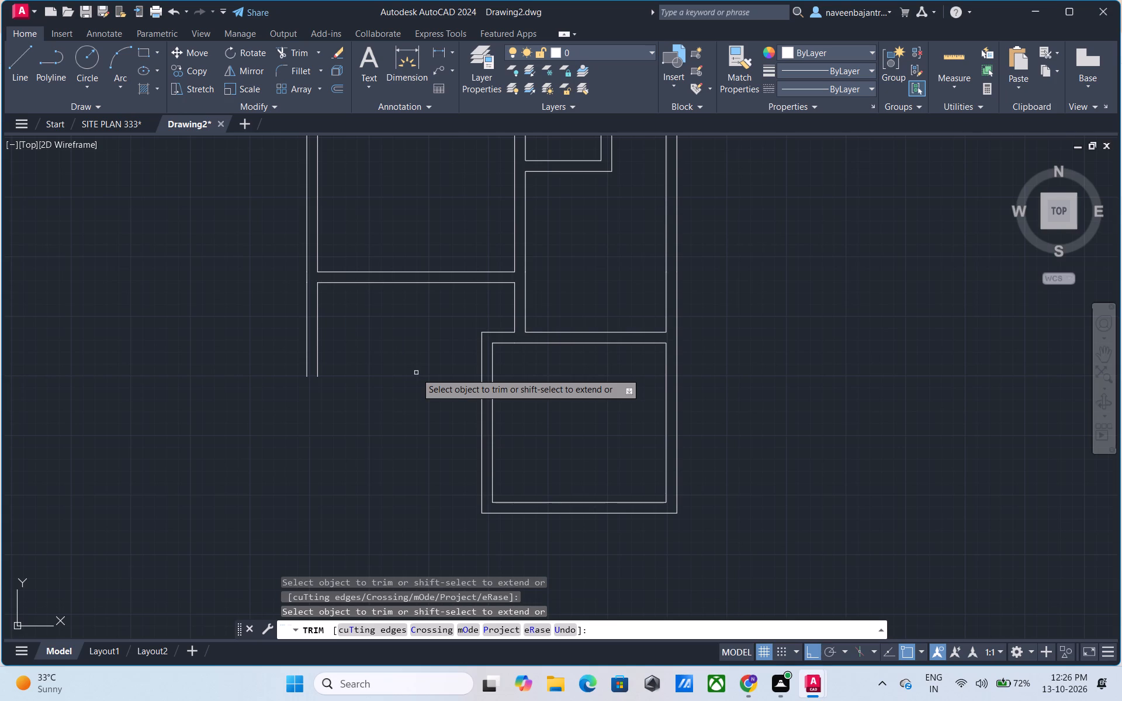
key("l")
key("Escape")
key("Escape")
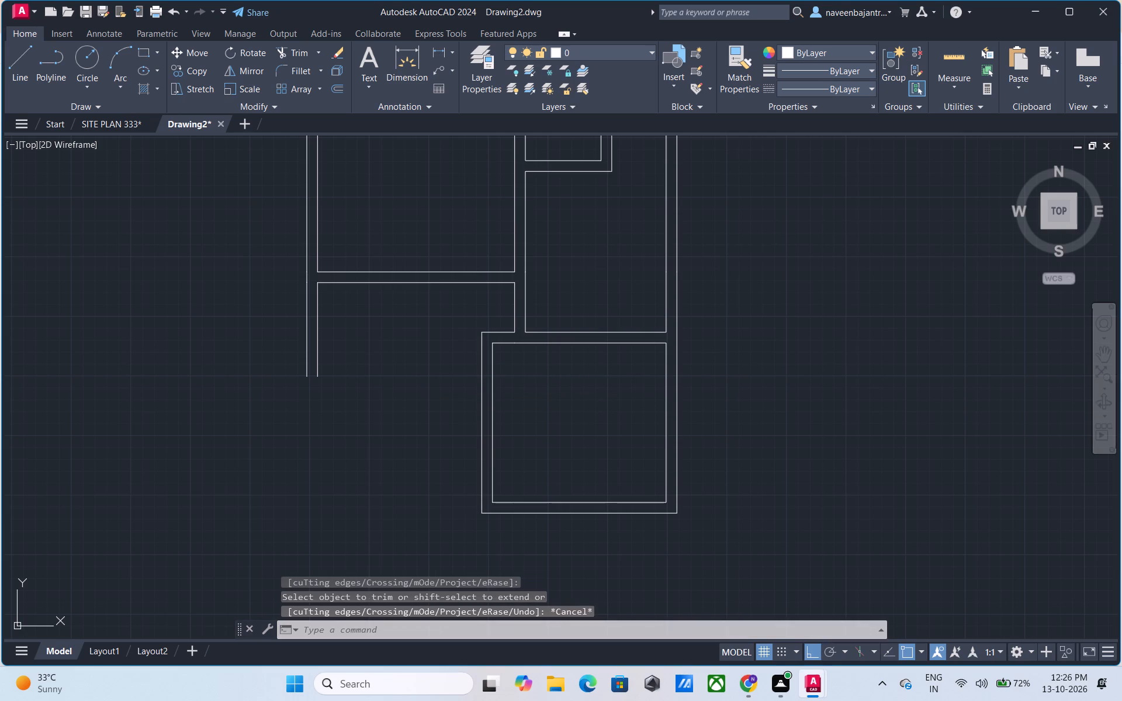
Draw a 3.94' line rightward from the inner vertical line's lower end, continuing about 8'-7" upward past the left room's bottom wall.
type("l")
key("space")
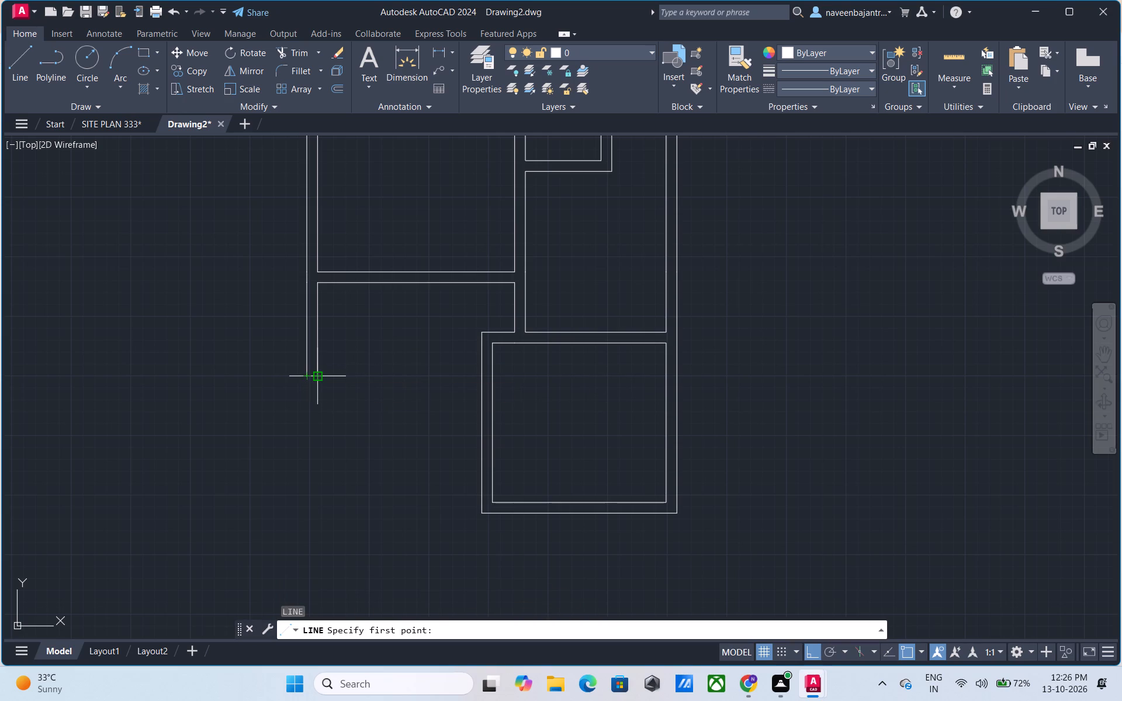
left_click(317, 375)
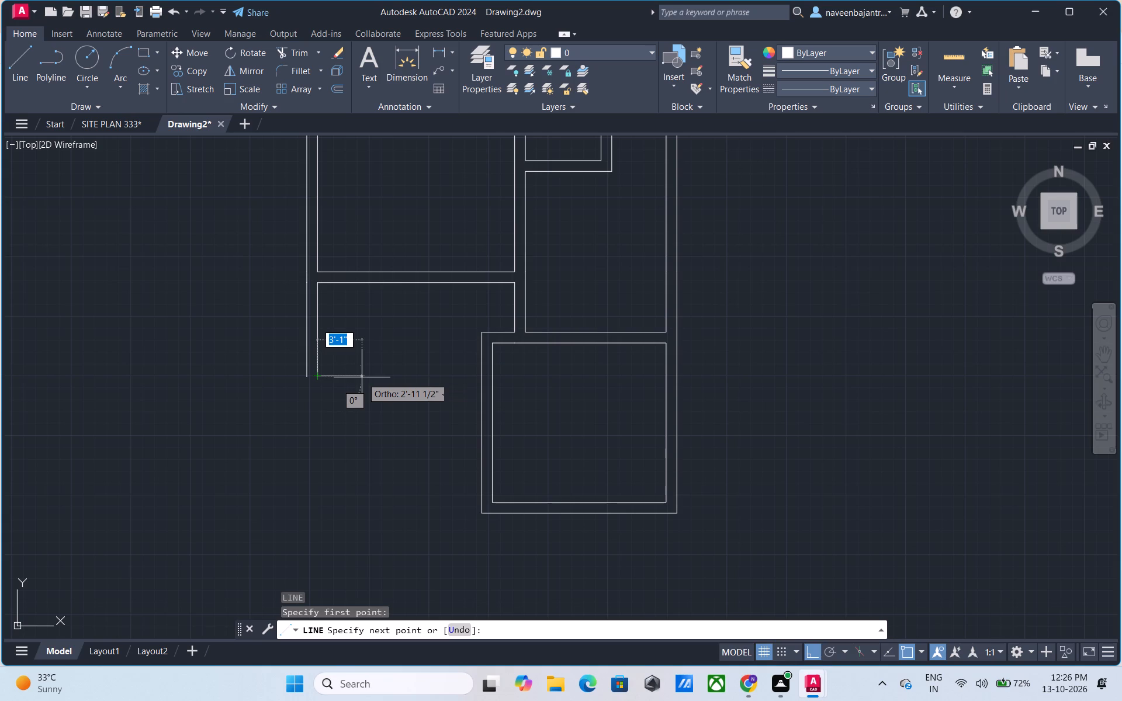
type("3.")
type("94'")
key("Return")
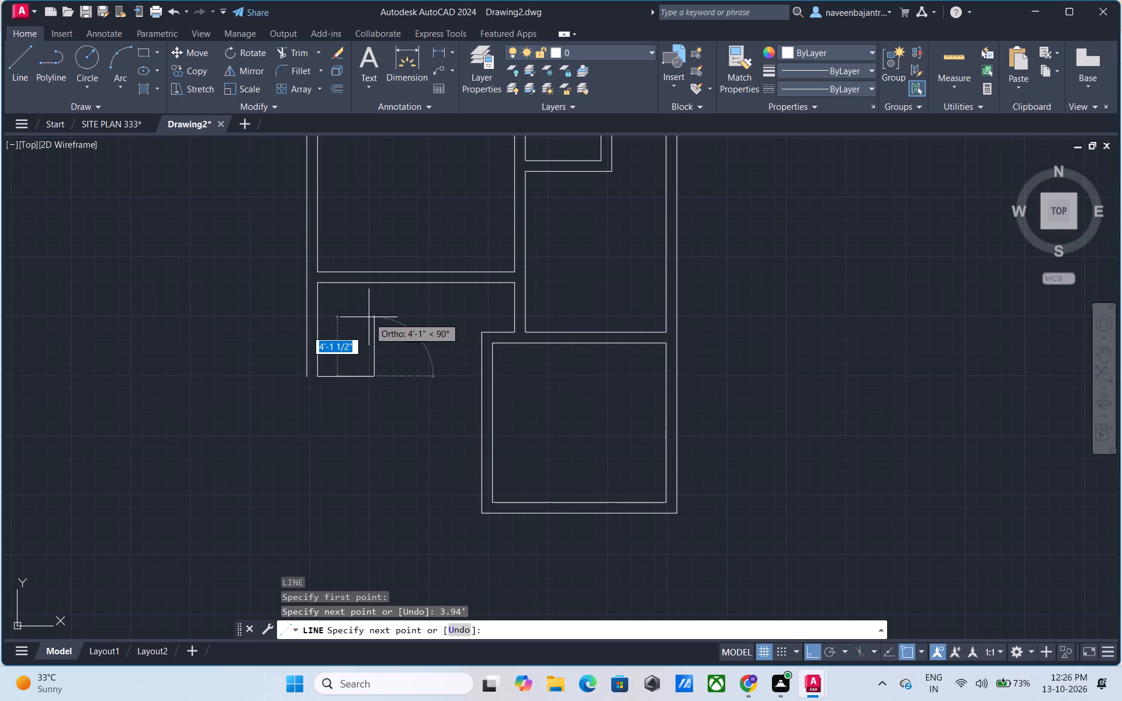
left_click(370, 253)
key("Escape")
Trim the new vertical line's pieces above and inside the left room's bottom wall.
type("tr")
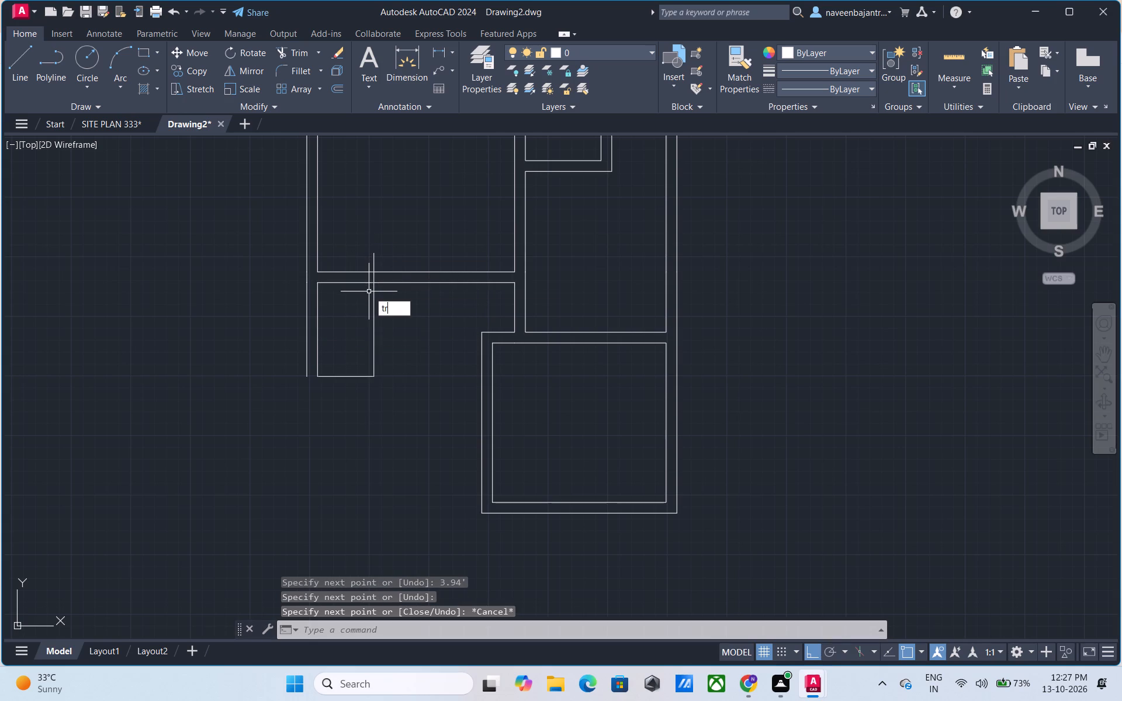
key("space")
left_click(372, 261)
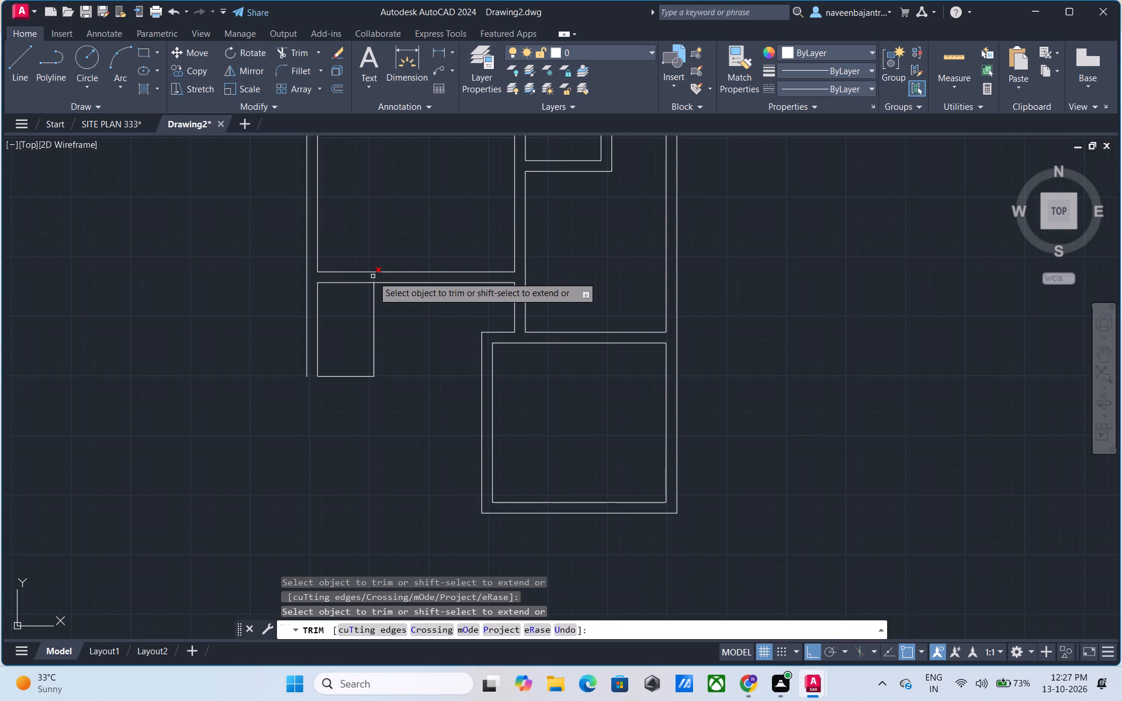
left_click(373, 276)
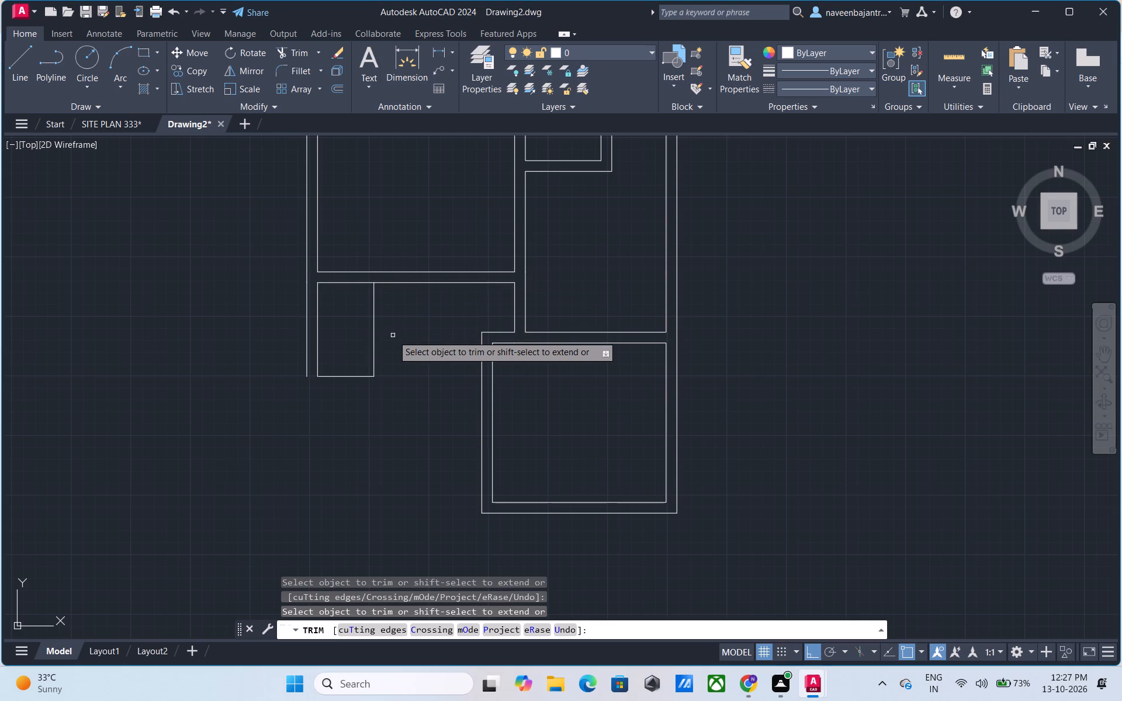
key("Escape")
Offset the small room's 3.94' bottom line 9" downward.
type("o 9\"")
key("Return")
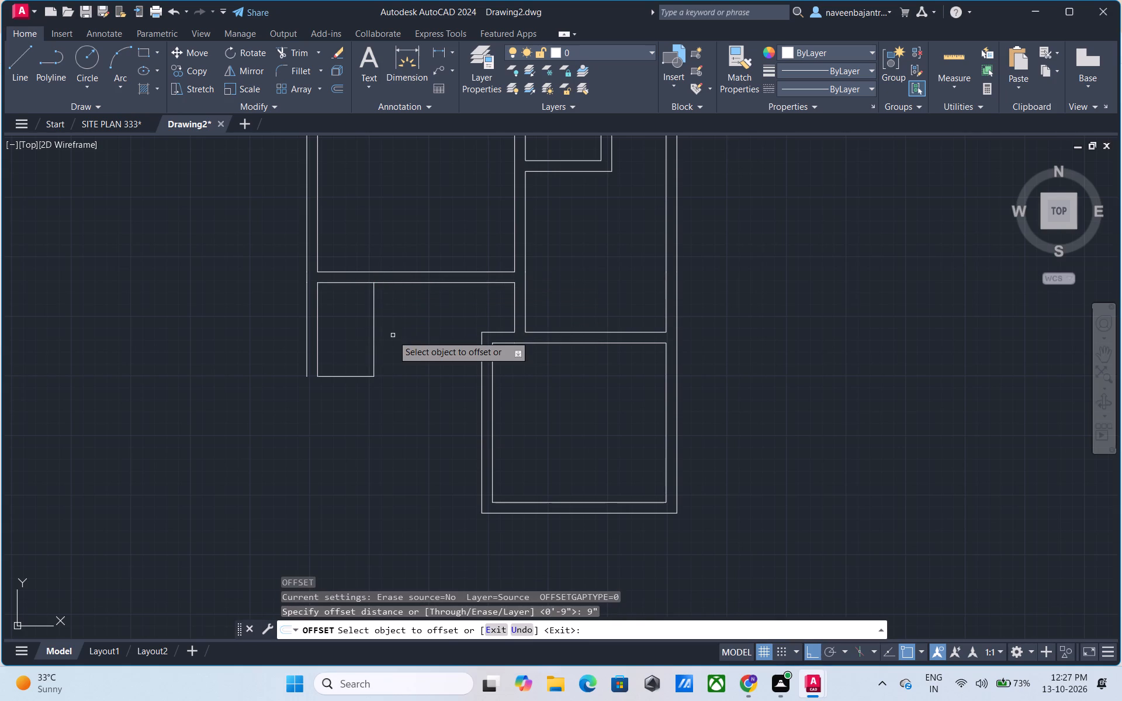
left_click(354, 377)
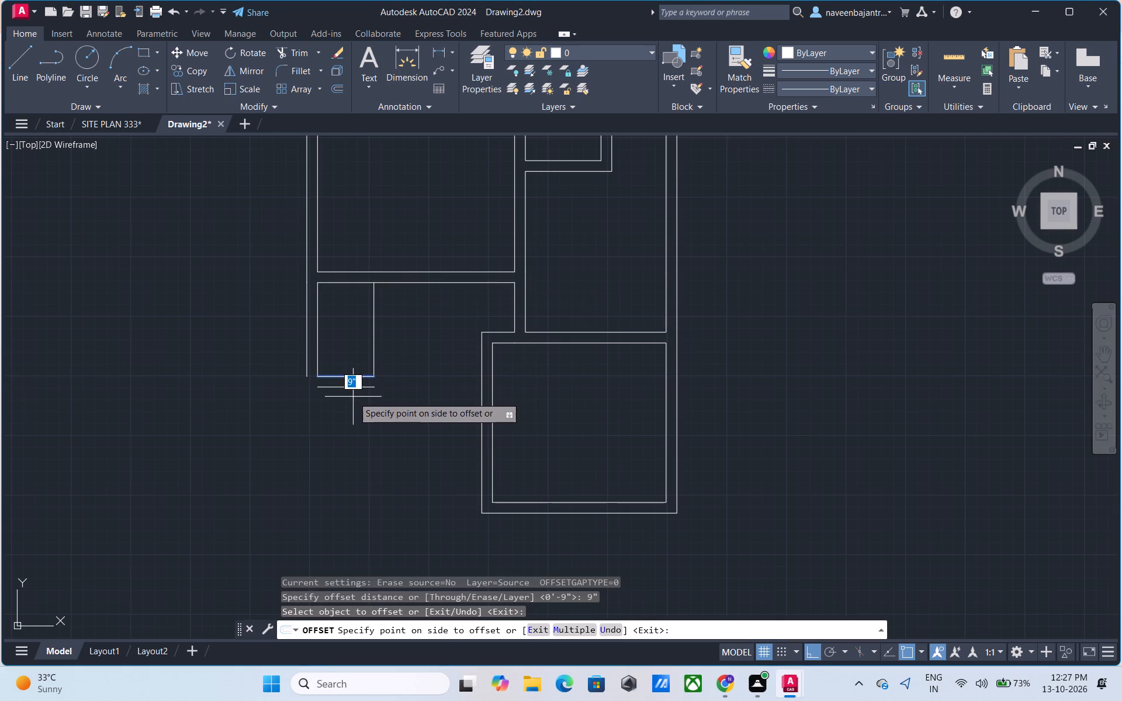
left_click(353, 397)
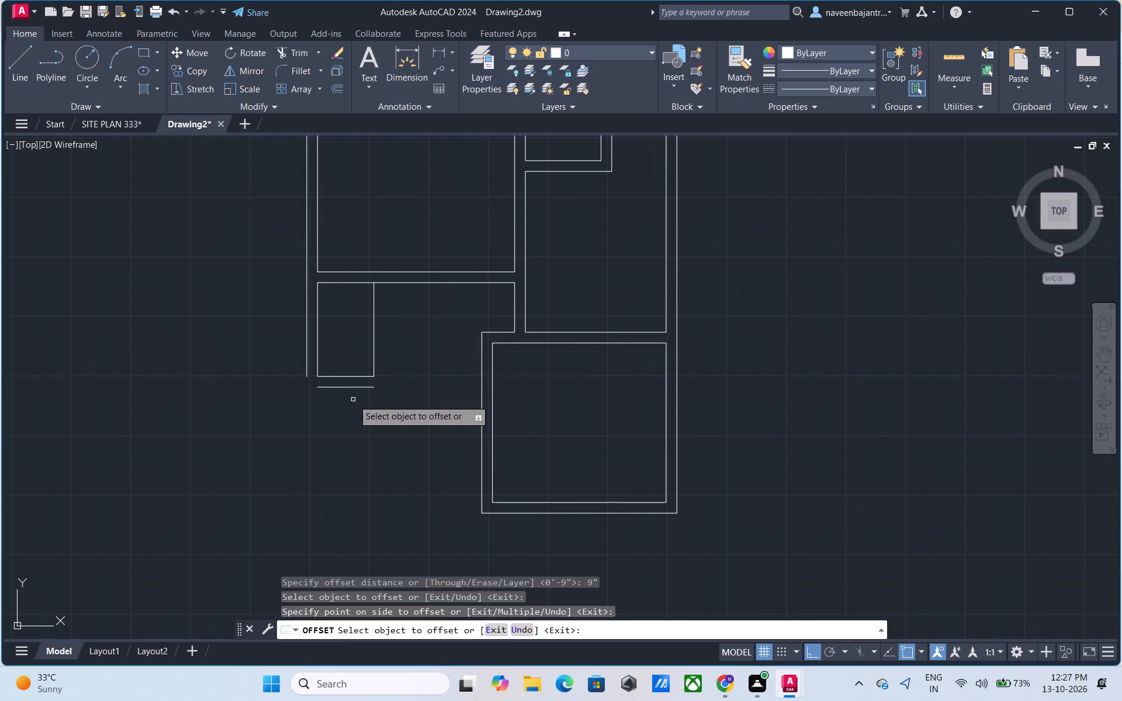
key("Escape")
Extend the small room's outer left and outer bottom lines with short lines that cross at its bottom-left corner.
type("l")
key("space")
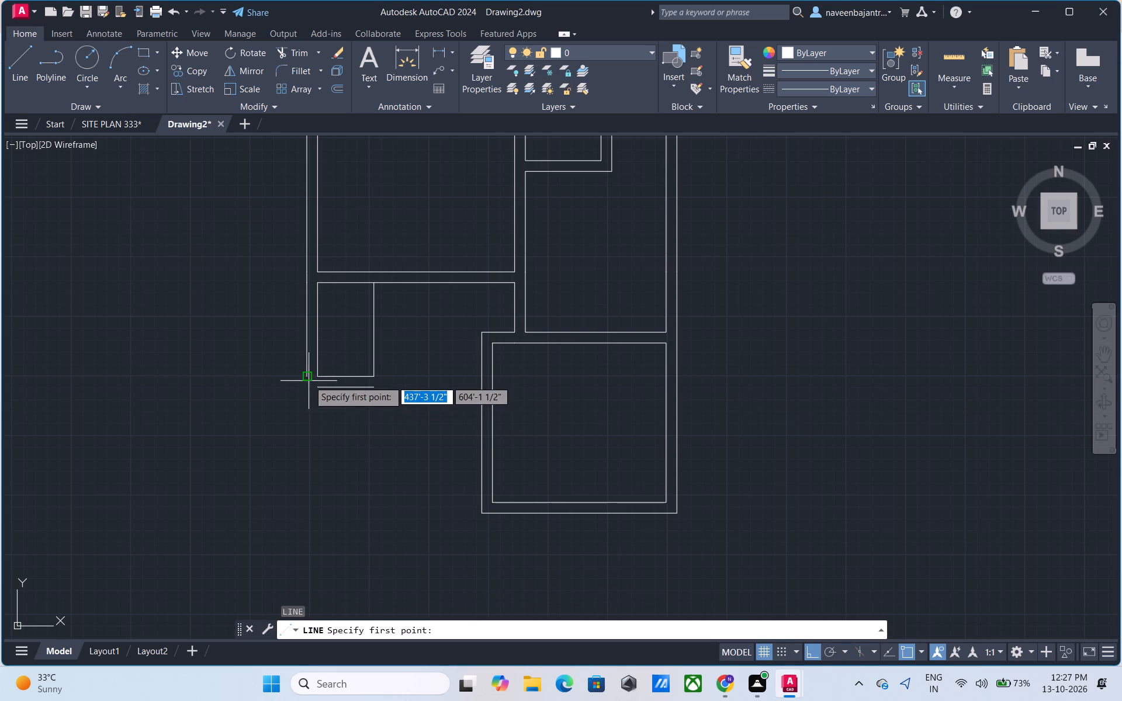
left_click(309, 380)
left_click(310, 402)
key("Escape")
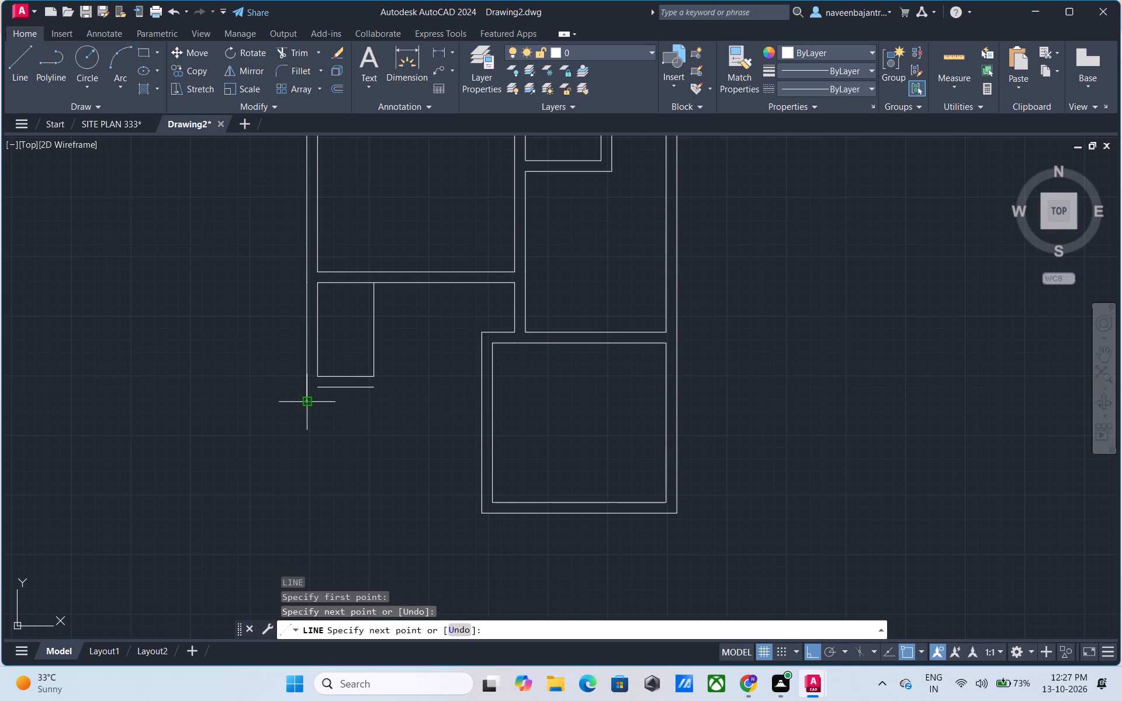
type("l")
key("space")
left_click(320, 389)
left_click(295, 390)
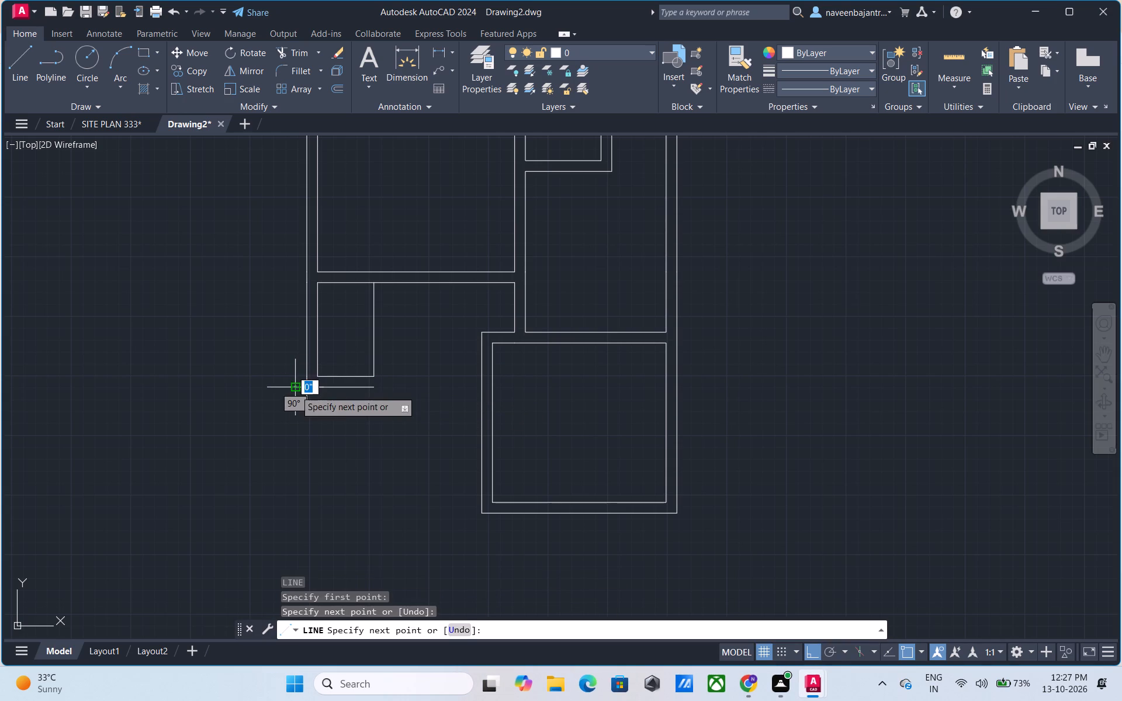
key("Escape")
Trim both line overshoots at the small room's outer bottom-left corner.
type("tr")
key("space")
left_click(299, 389)
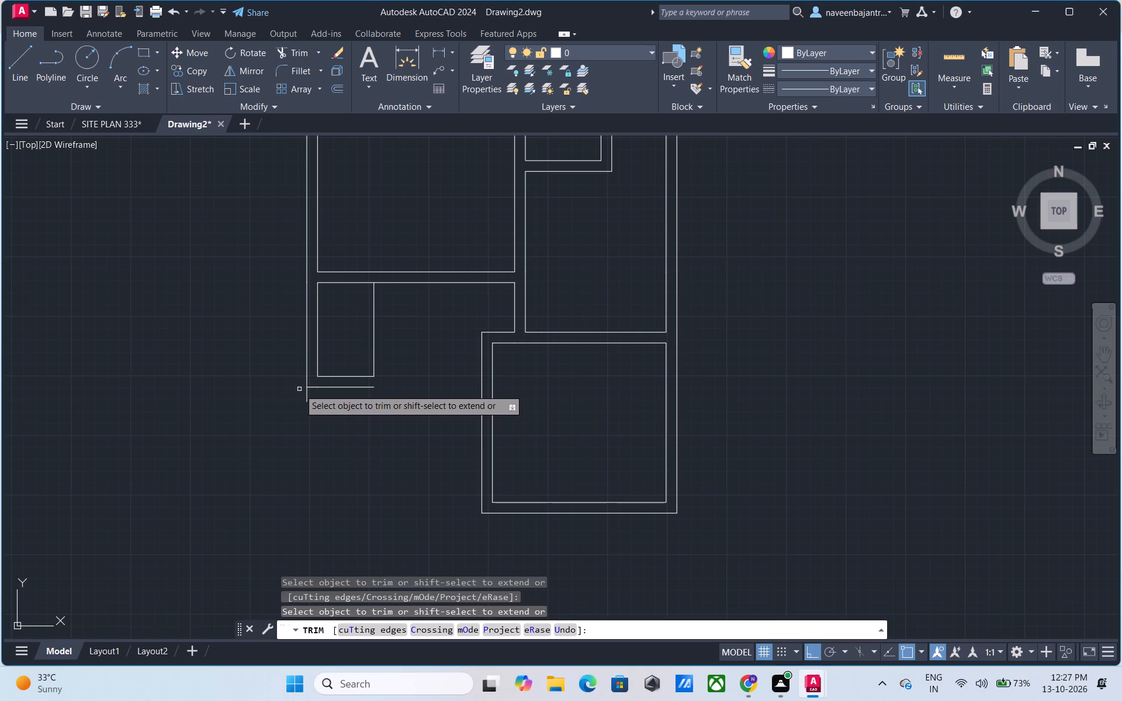
left_click(305, 393)
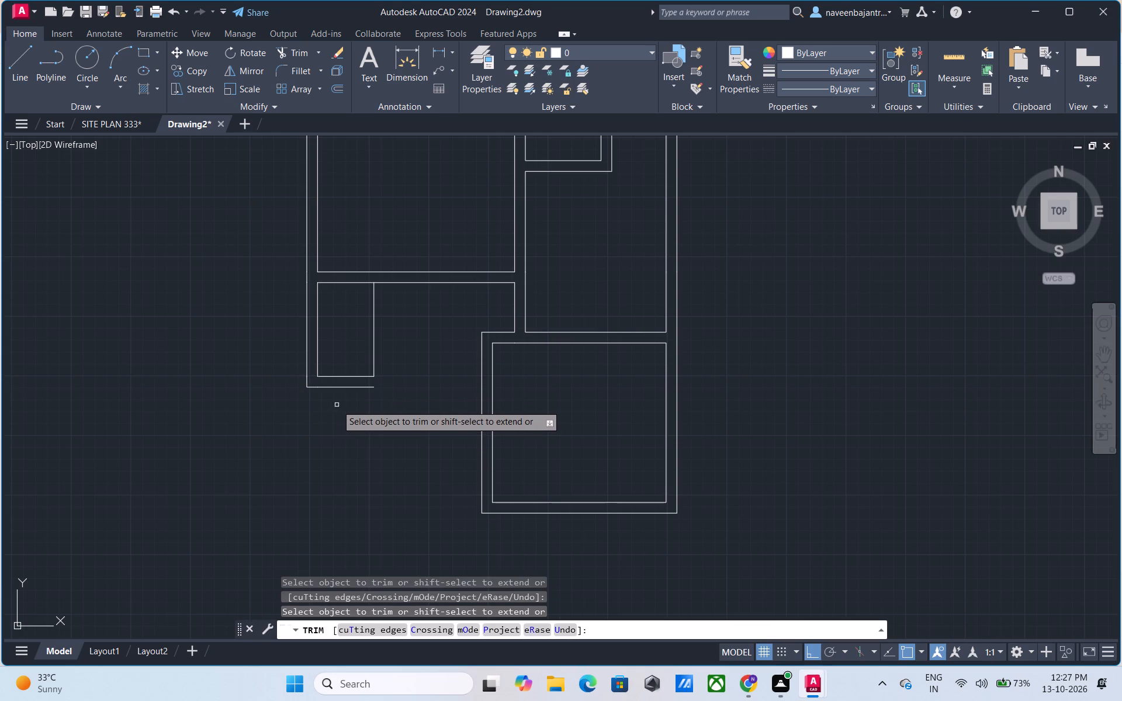
key("Escape")
Close the small room's bottom wall at its right end with a 9" vertical line between the two wall lines.
type("l")
key("space")
scroll(337, 403, "up", 2)
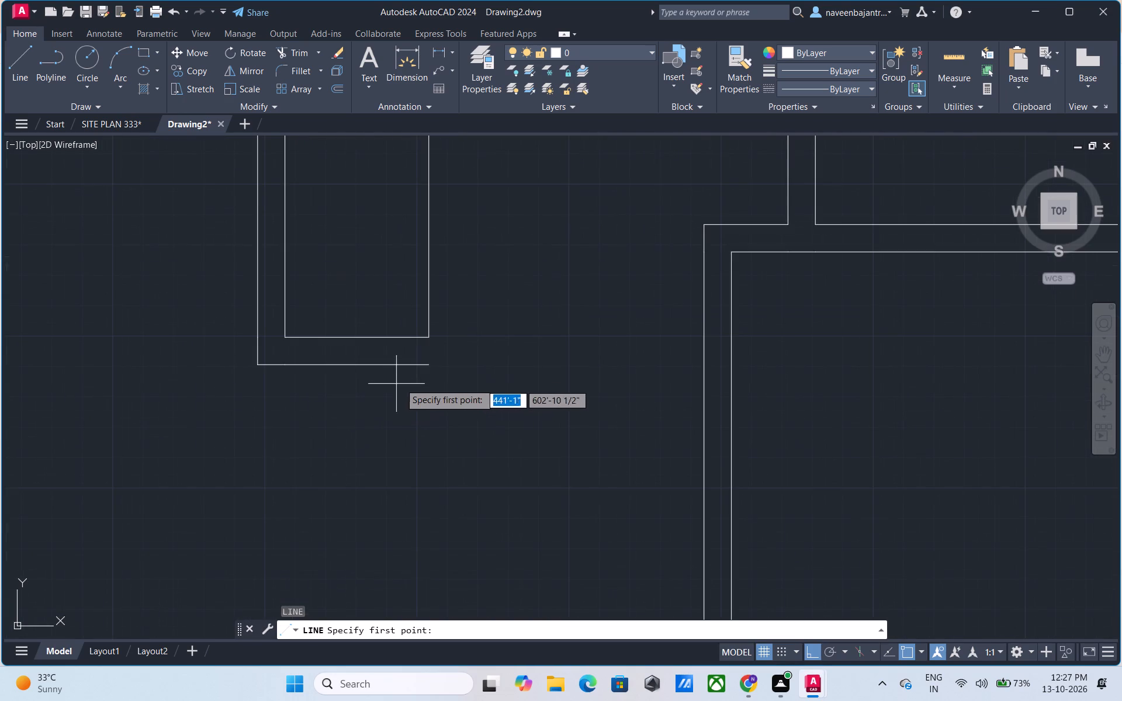
left_click(428, 367)
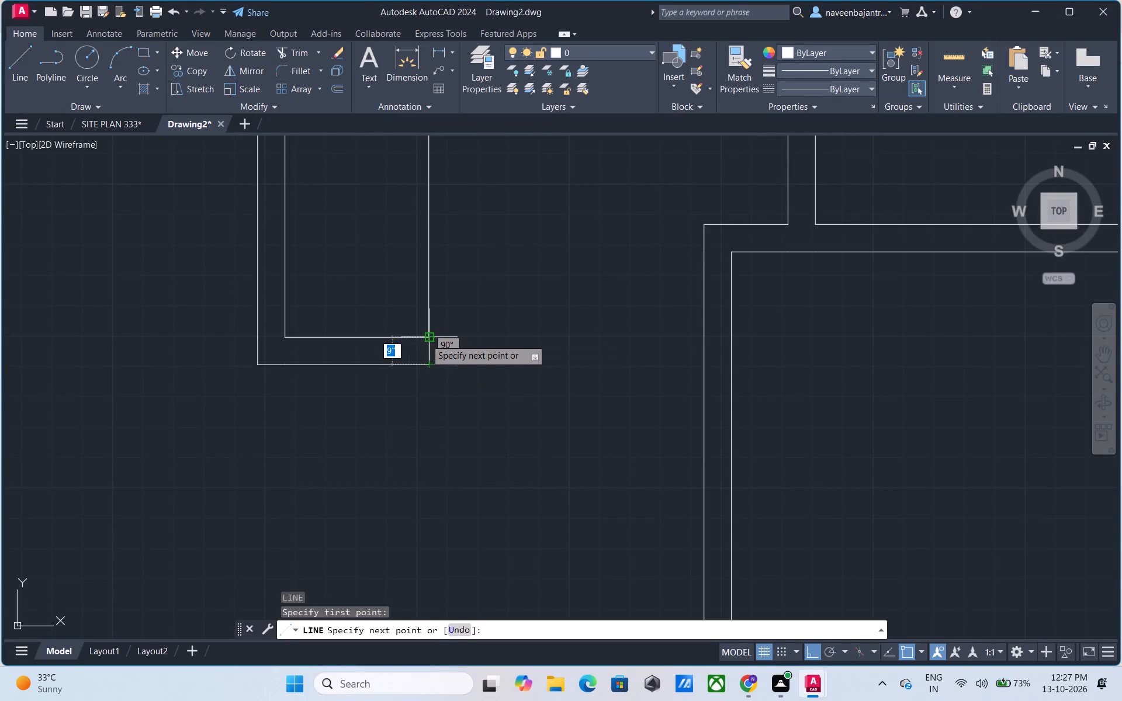
left_click(427, 338)
key("Escape")
Draw a horizontal line from the small room's outer bottom-right corner rightward across the bottom-right room's left wall.
scroll(424, 408, "down", 2)
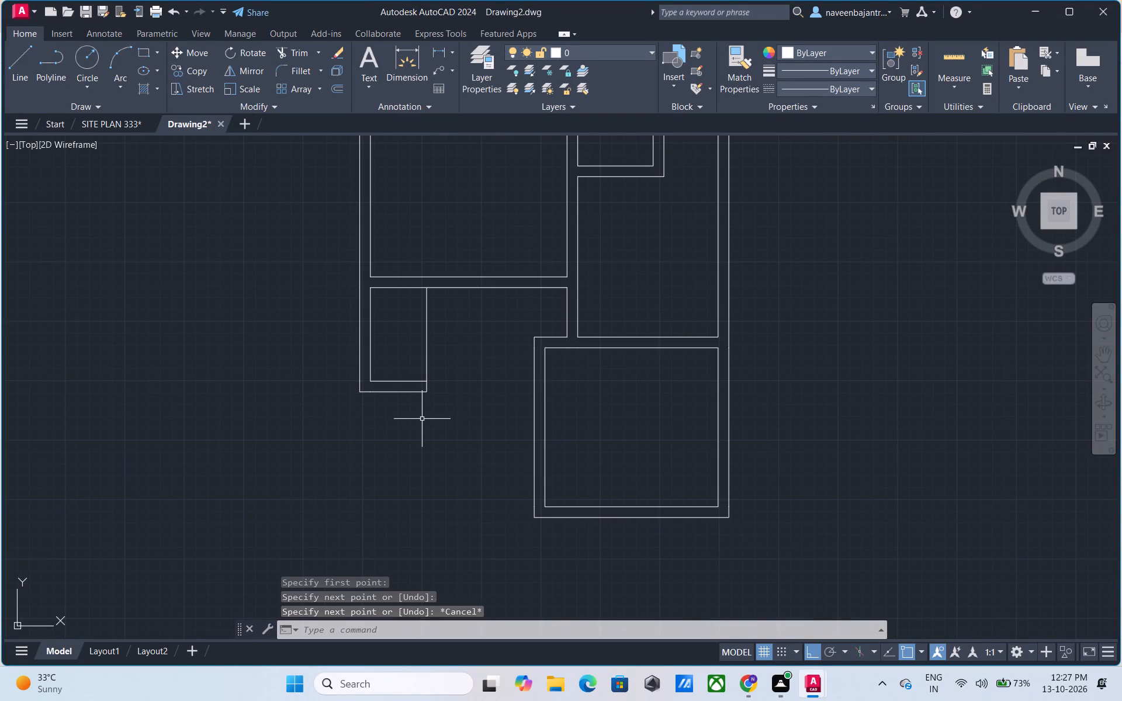
middle_click_drag(449, 417, 415, 424)
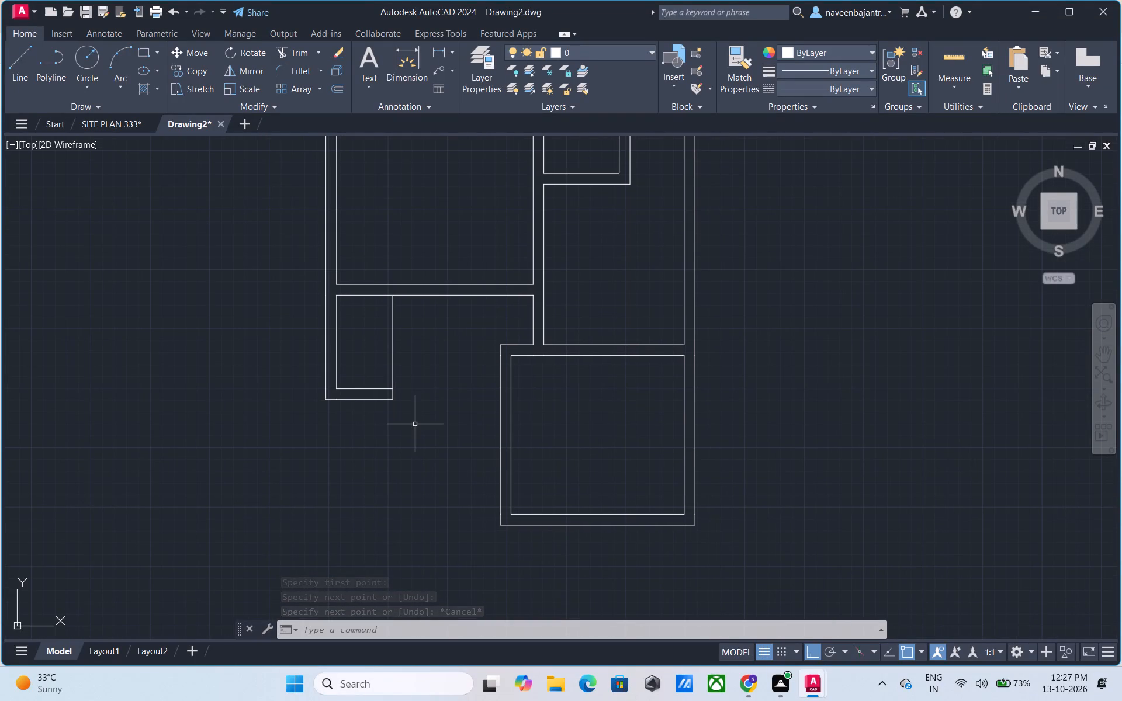
type("l")
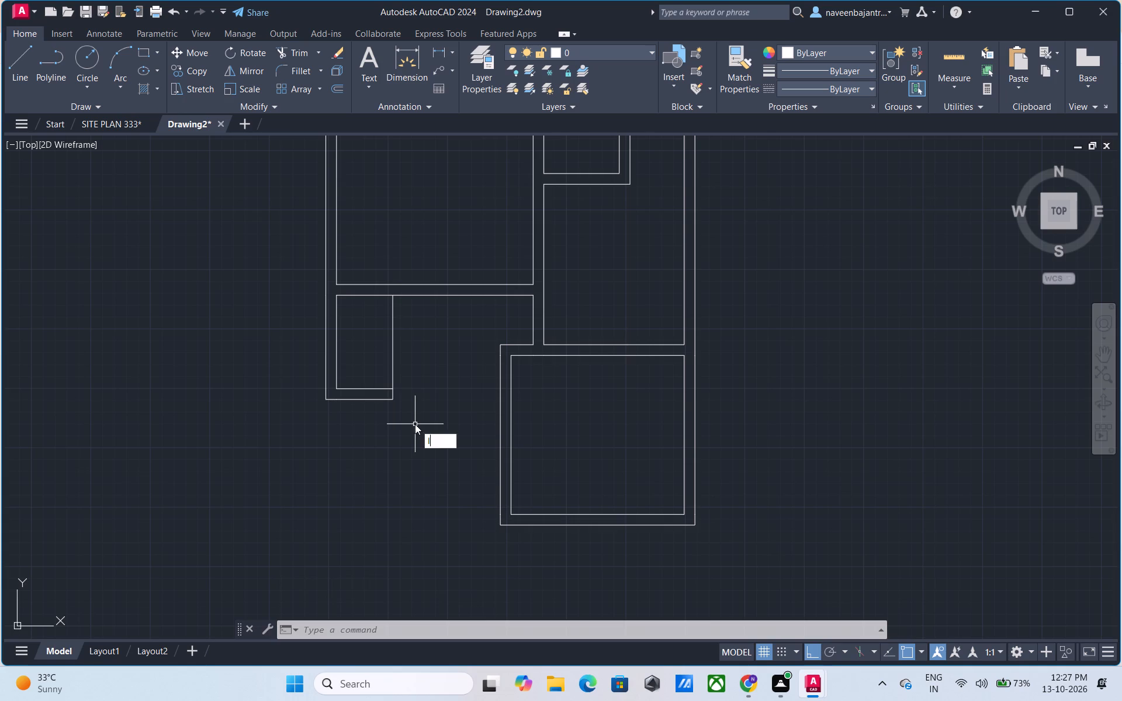
key("space")
left_click(393, 400)
left_click(557, 402)
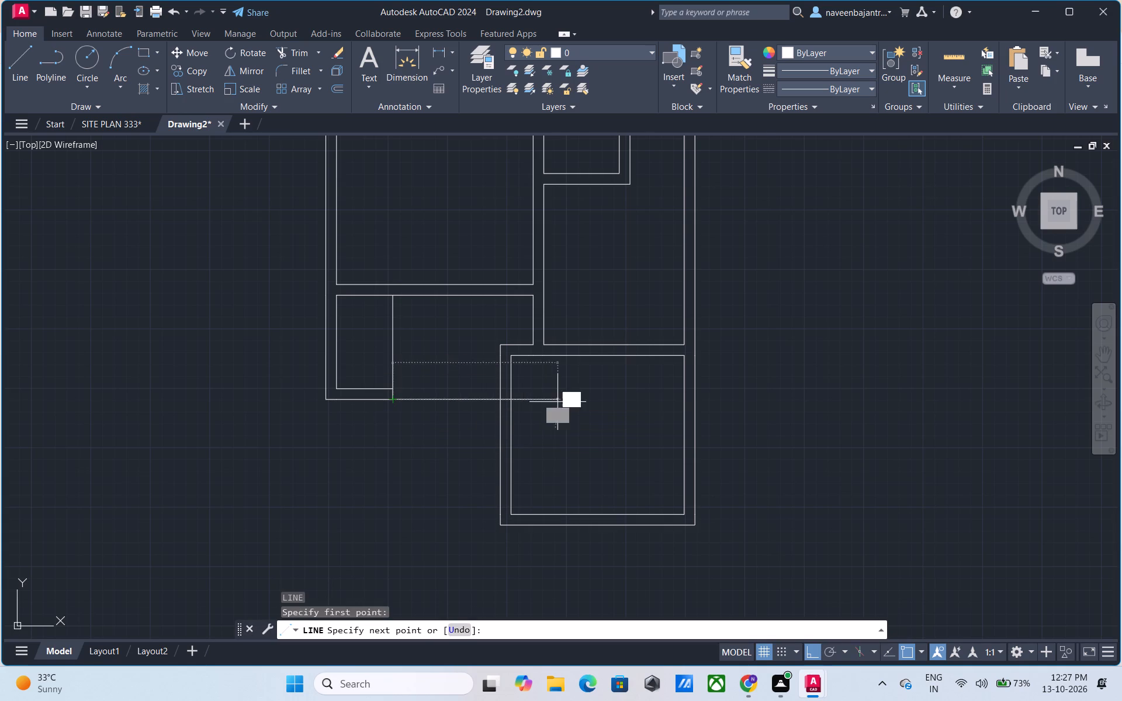
key("Escape")
Trim the horizontal line's parts inside the bottom-right room and within its left wall.
type("tr")
key("space")
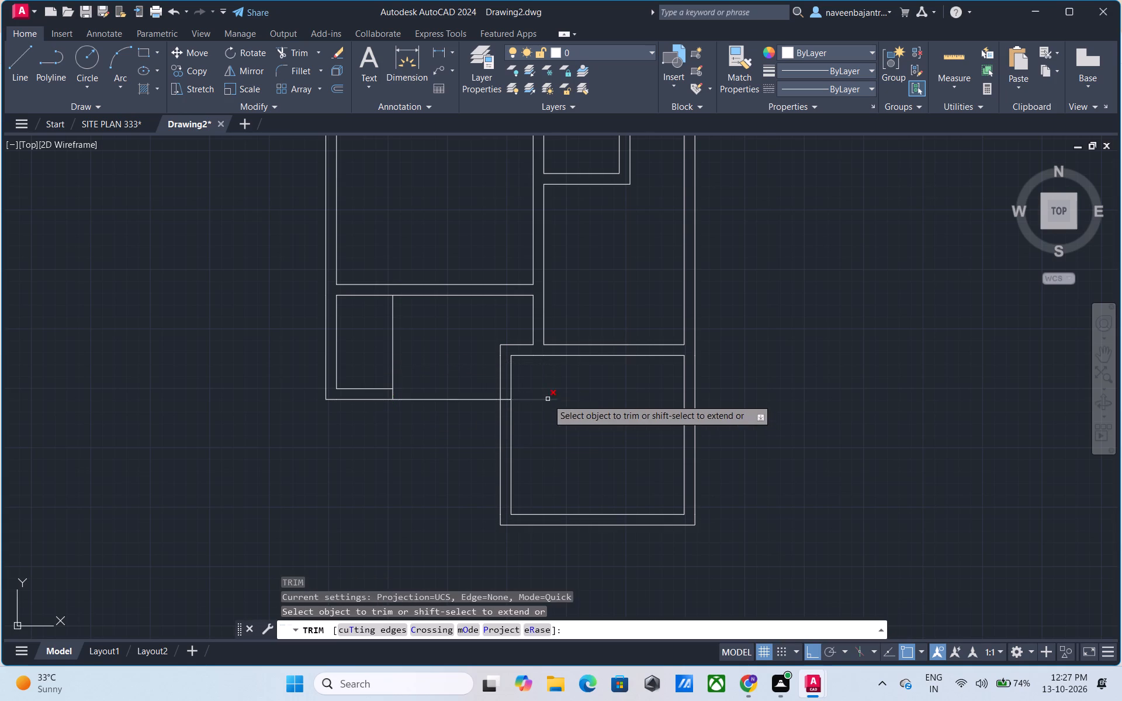
left_click(548, 399)
scroll(500, 400, "up", 2)
left_click(503, 400)
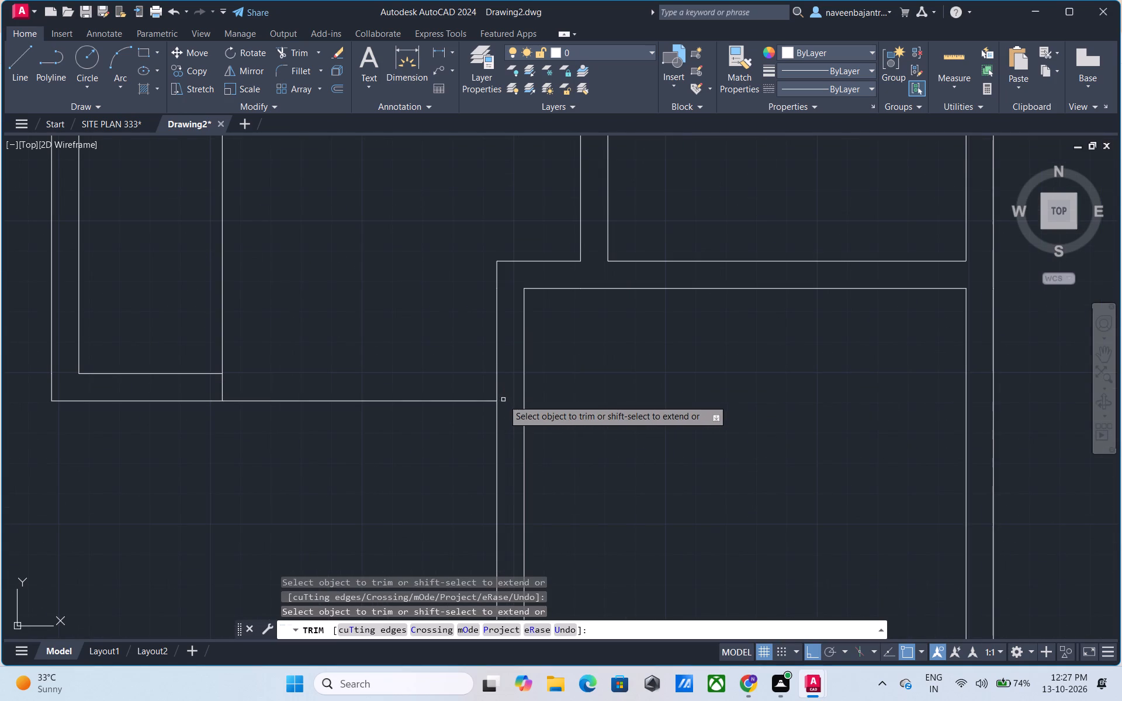
scroll(626, 412, "down", 2)
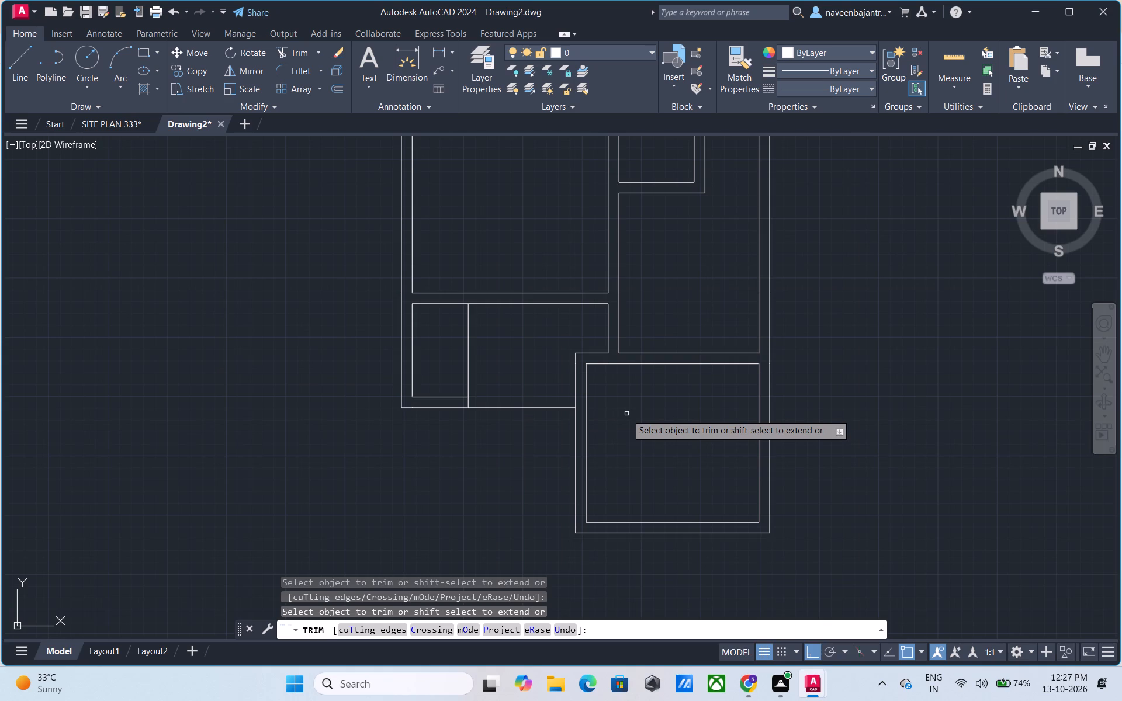
key("Escape")
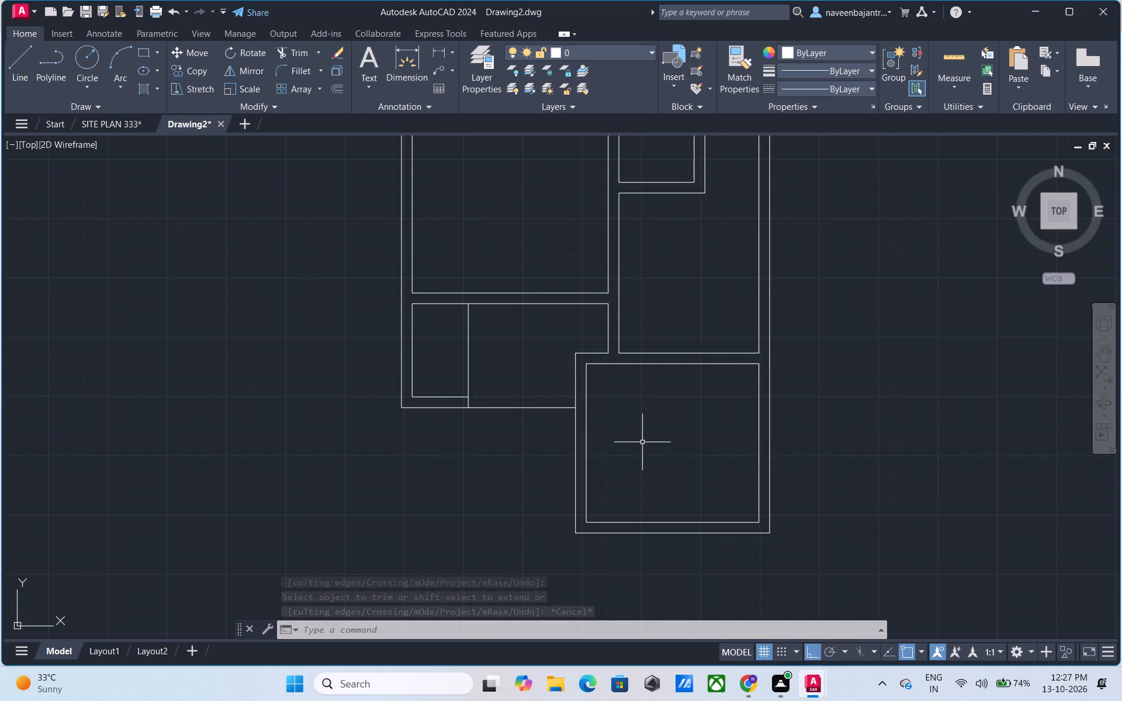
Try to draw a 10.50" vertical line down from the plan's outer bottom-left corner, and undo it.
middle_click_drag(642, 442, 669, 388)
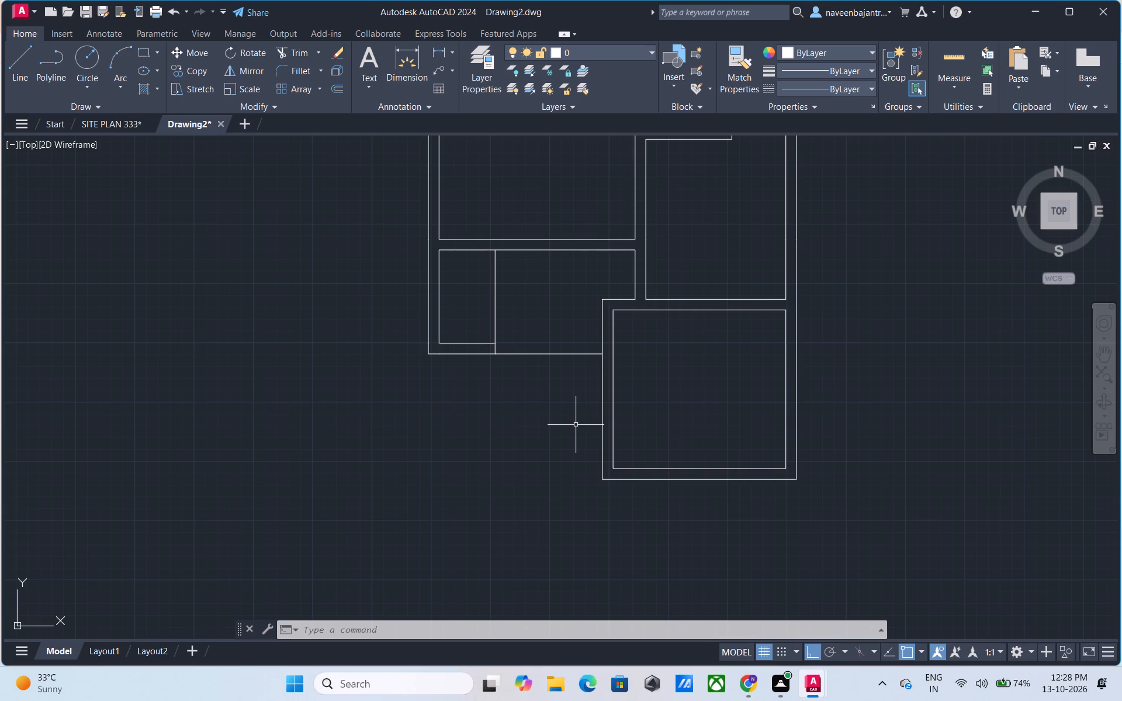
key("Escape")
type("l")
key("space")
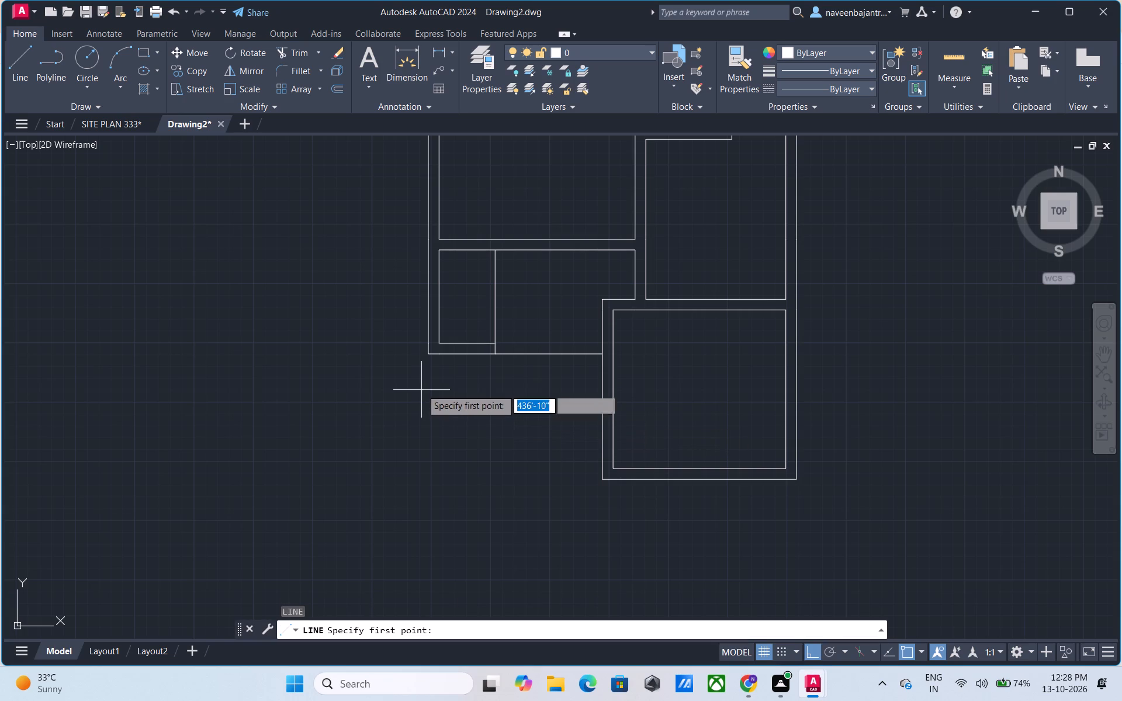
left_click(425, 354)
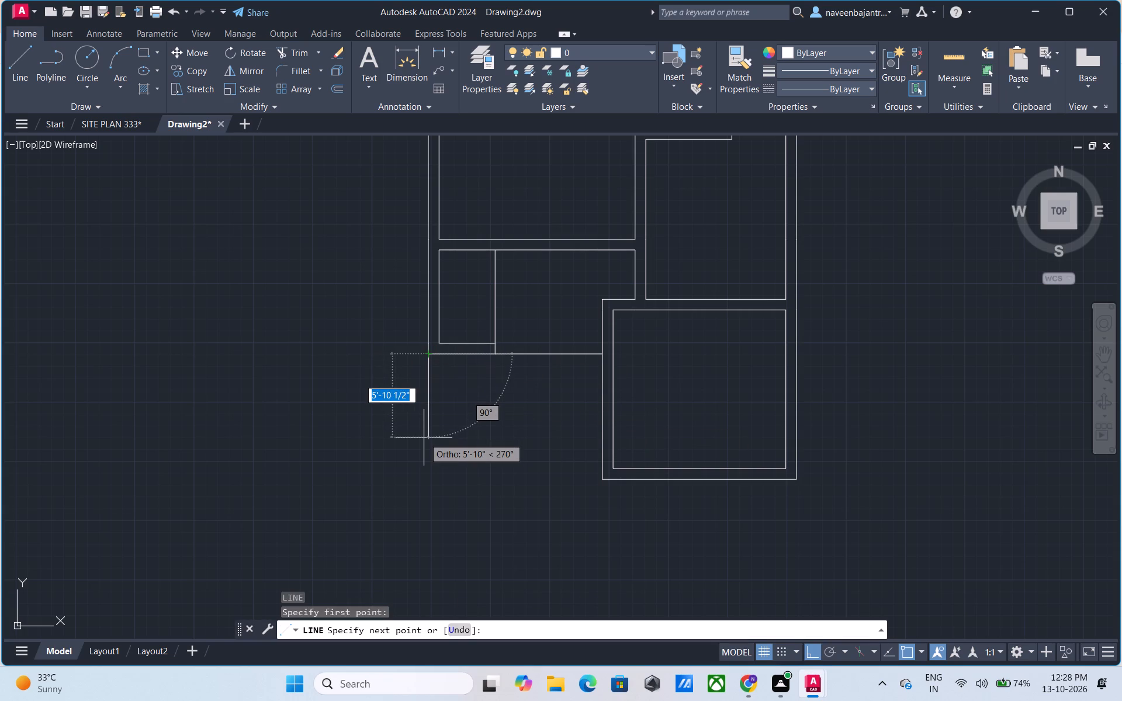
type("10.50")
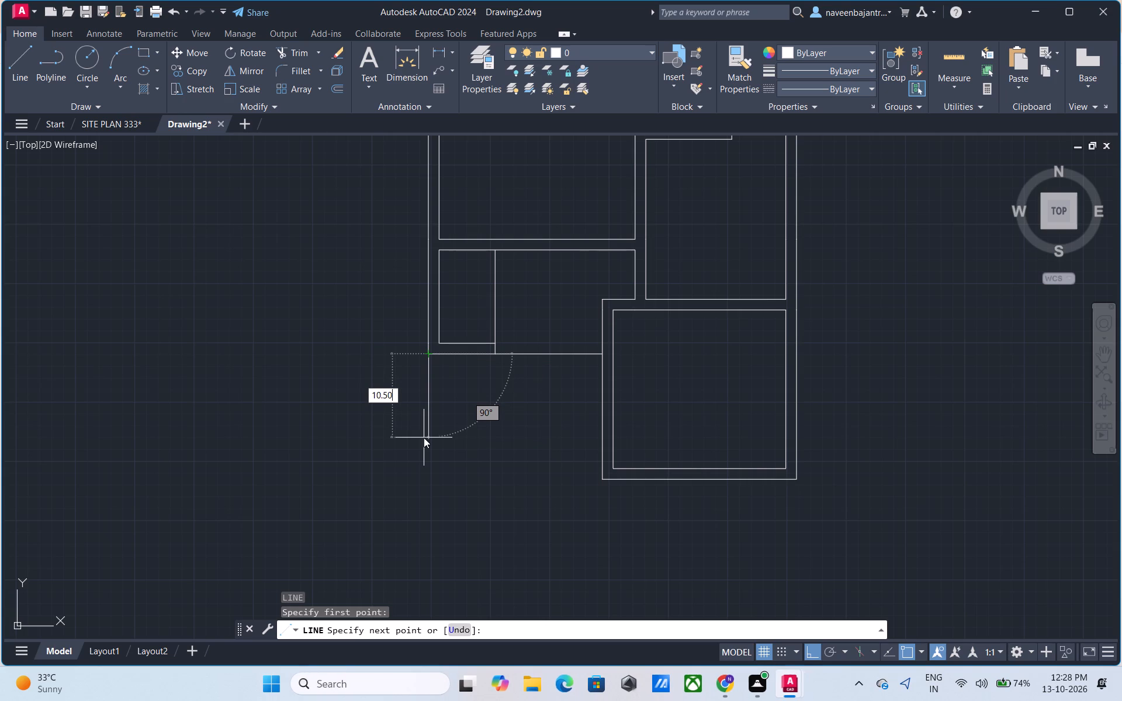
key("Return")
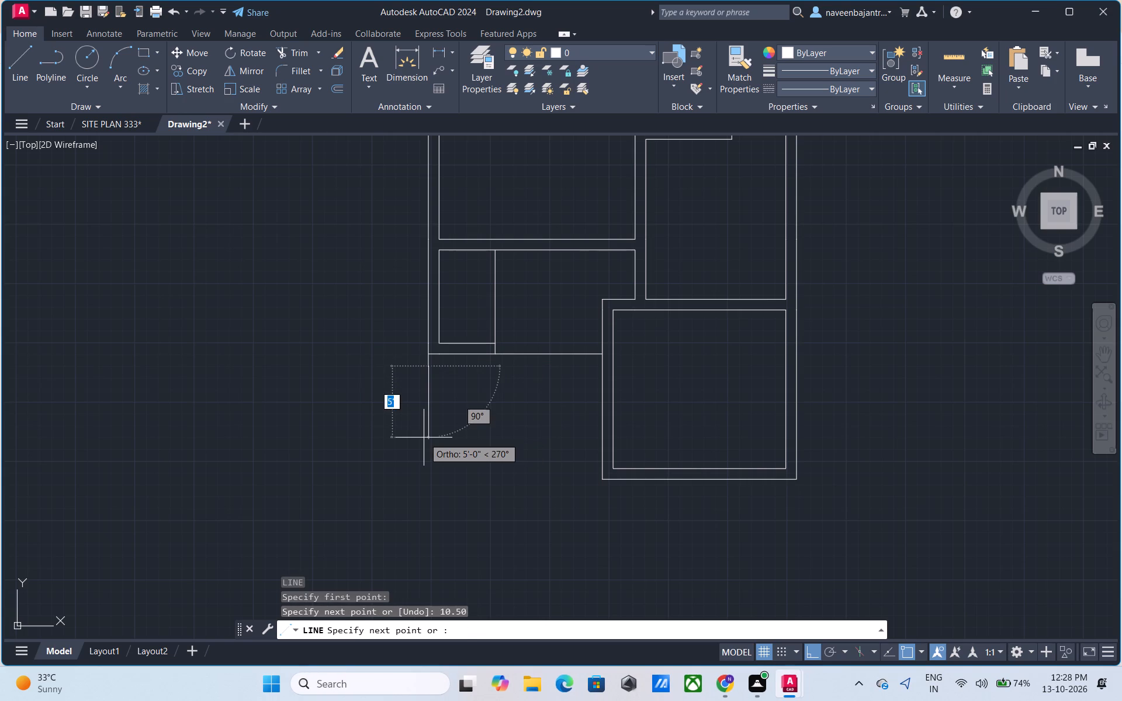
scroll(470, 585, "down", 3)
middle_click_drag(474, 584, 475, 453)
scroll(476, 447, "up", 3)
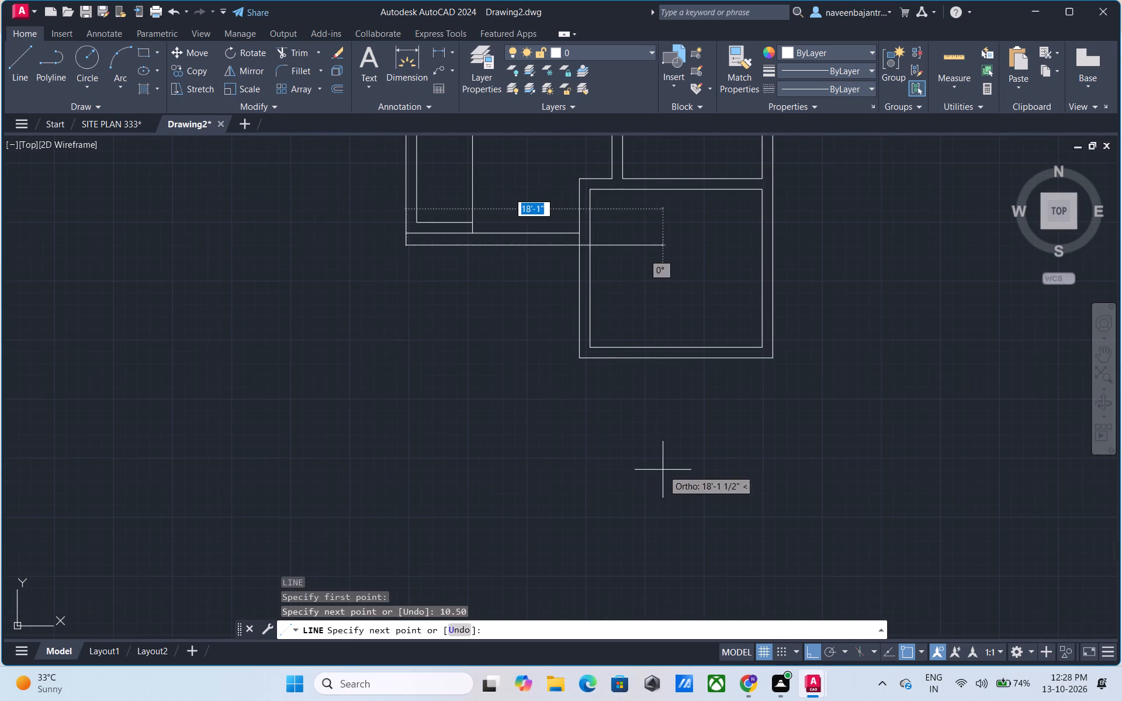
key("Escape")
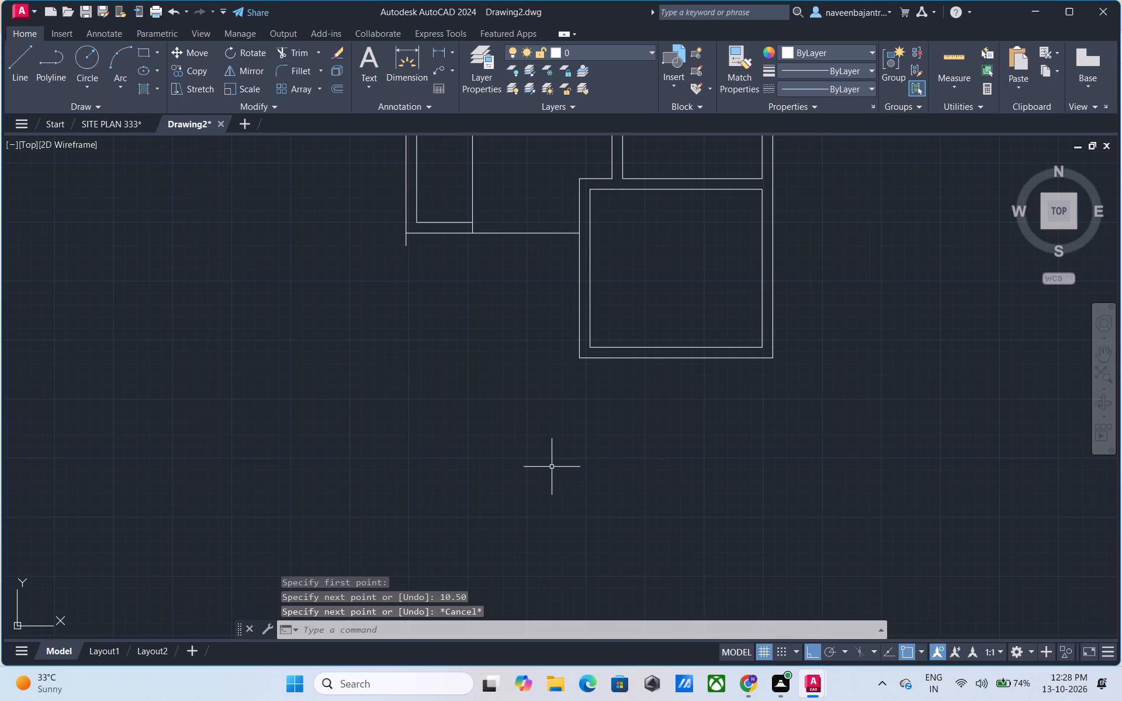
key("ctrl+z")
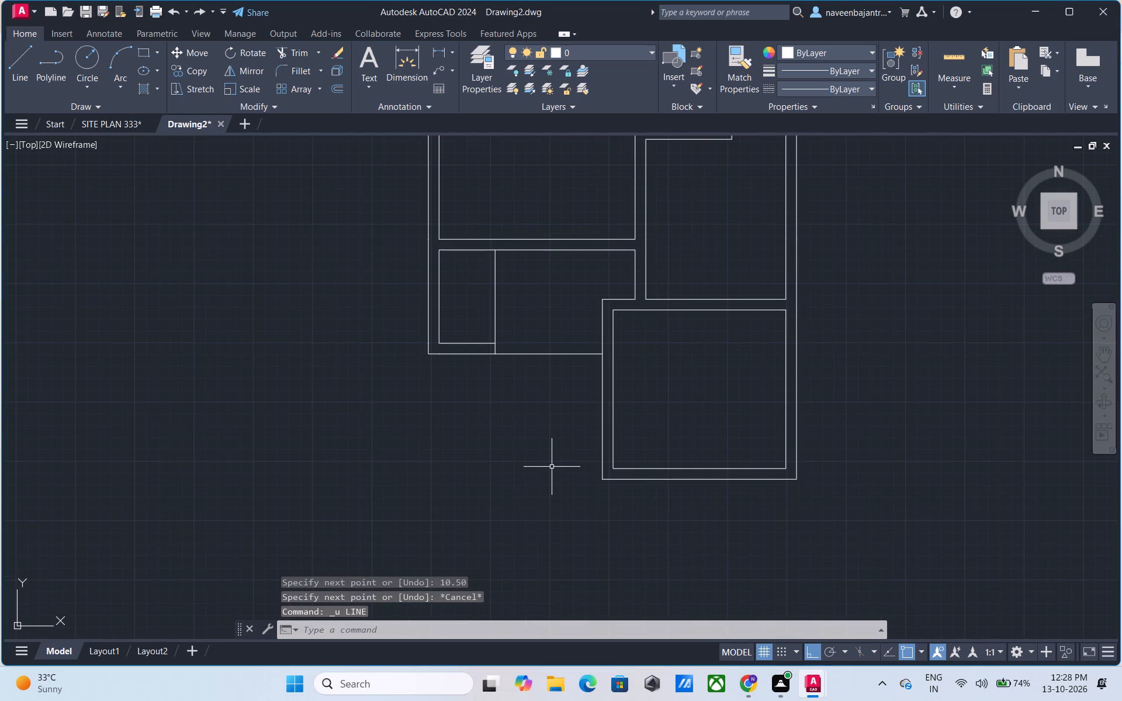
Draw a 10.50' line down from the outer bottom-left corner, continuing horizontally right past the bottom-right room's left wall.
key("Escape")
type("l")
key("space")
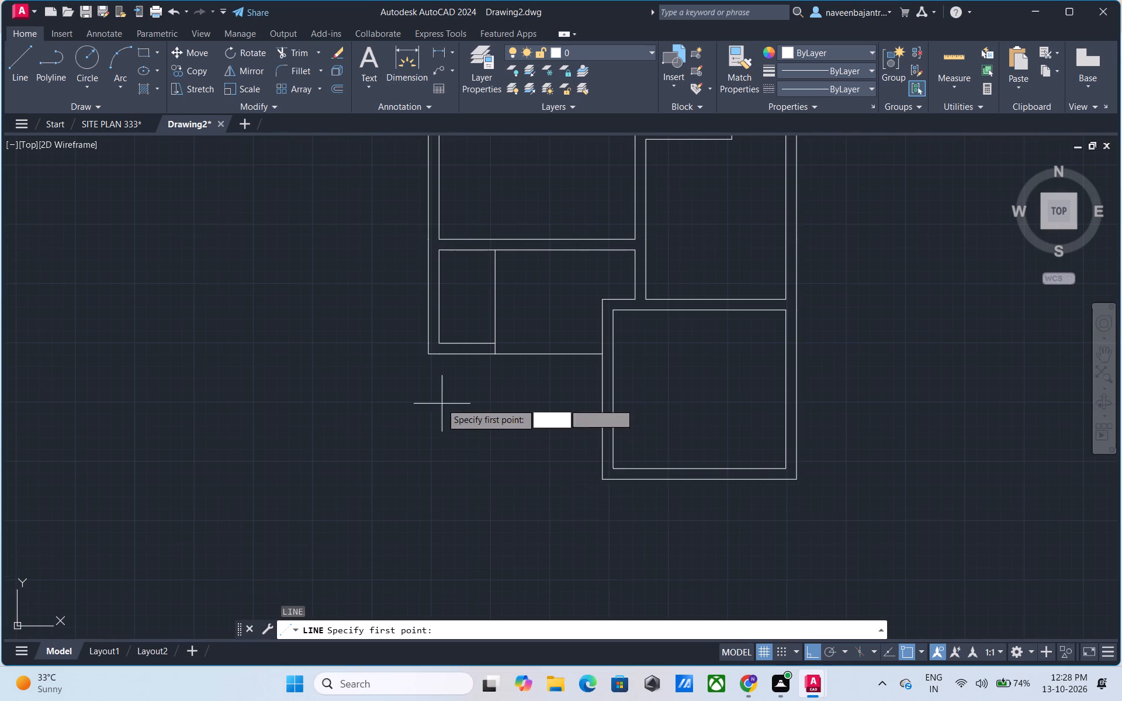
left_click_drag(427, 355, 427, 374)
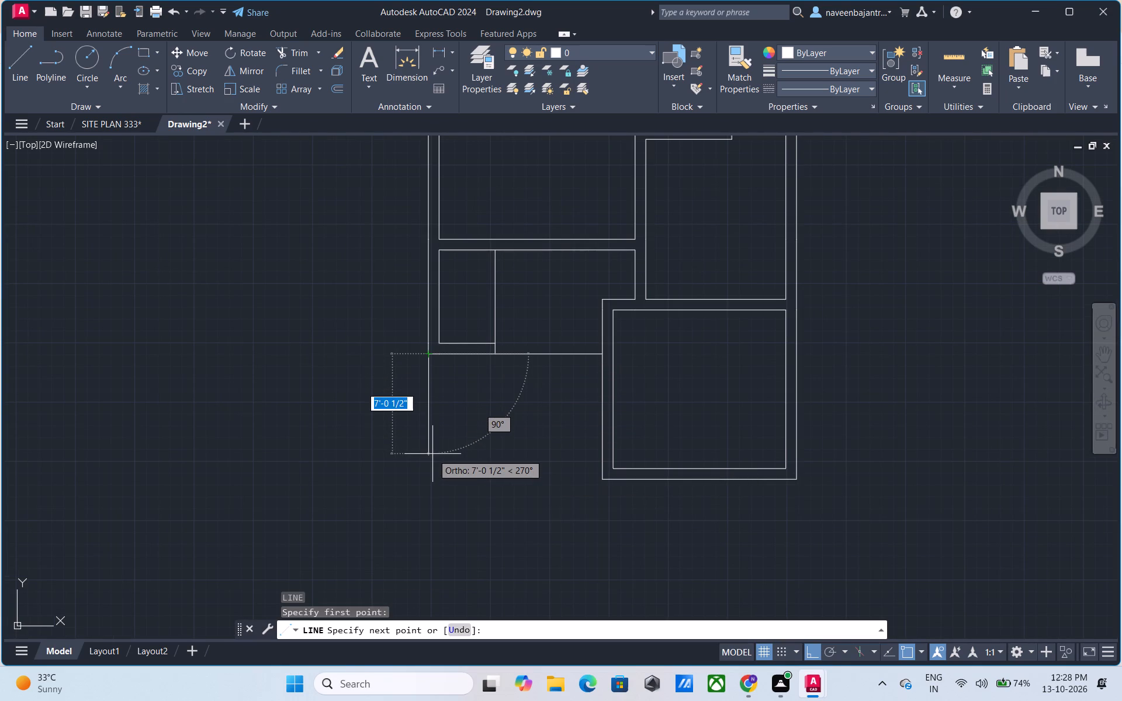
type("10.50'")
key("Return")
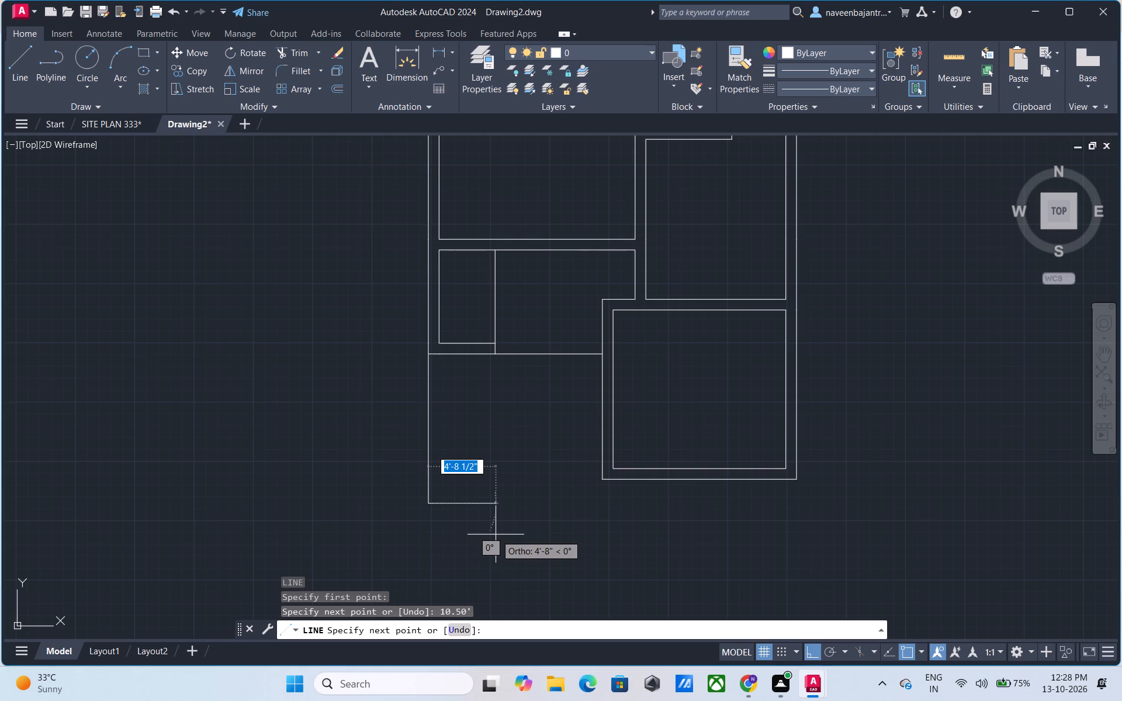
left_click(629, 536)
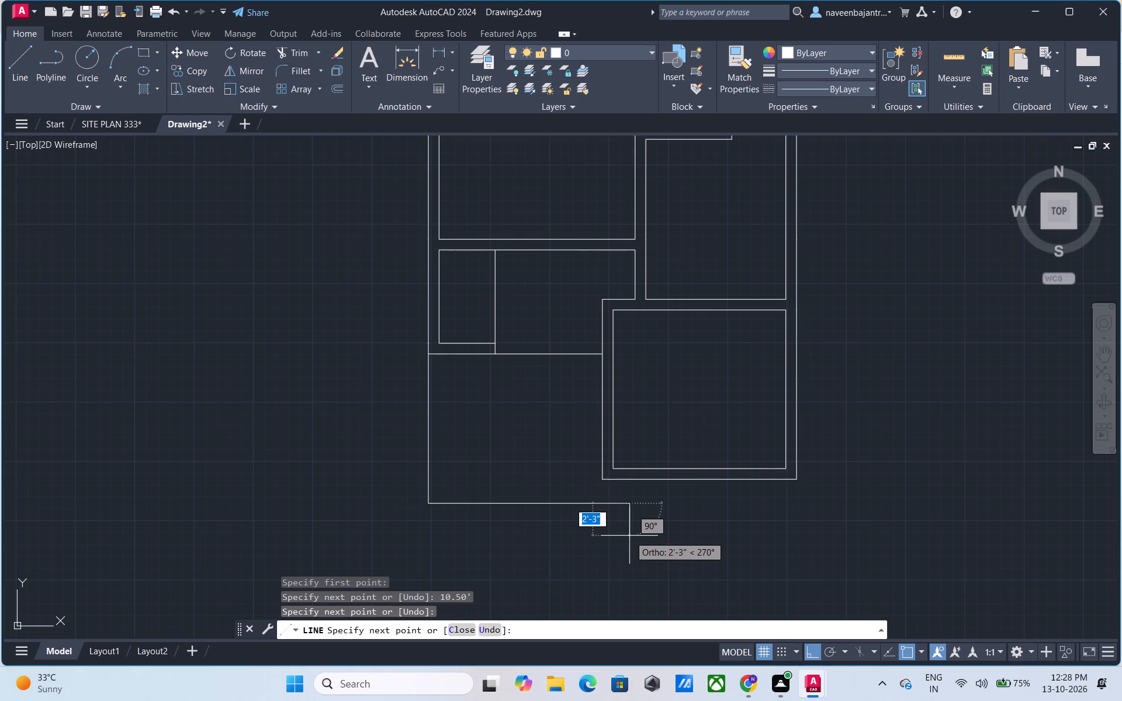
key("Escape")
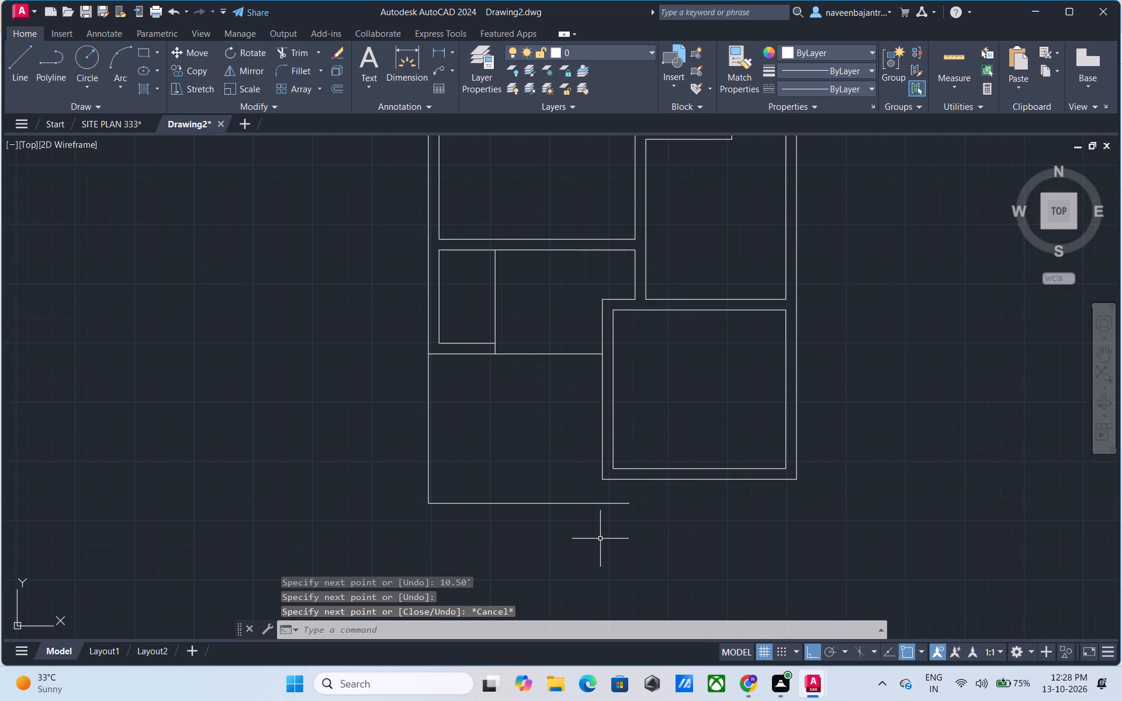
Offset the new 10.50' vertical line 9" inward to form the lower-left room's left wall.
type("o 9\"")
key("Return")
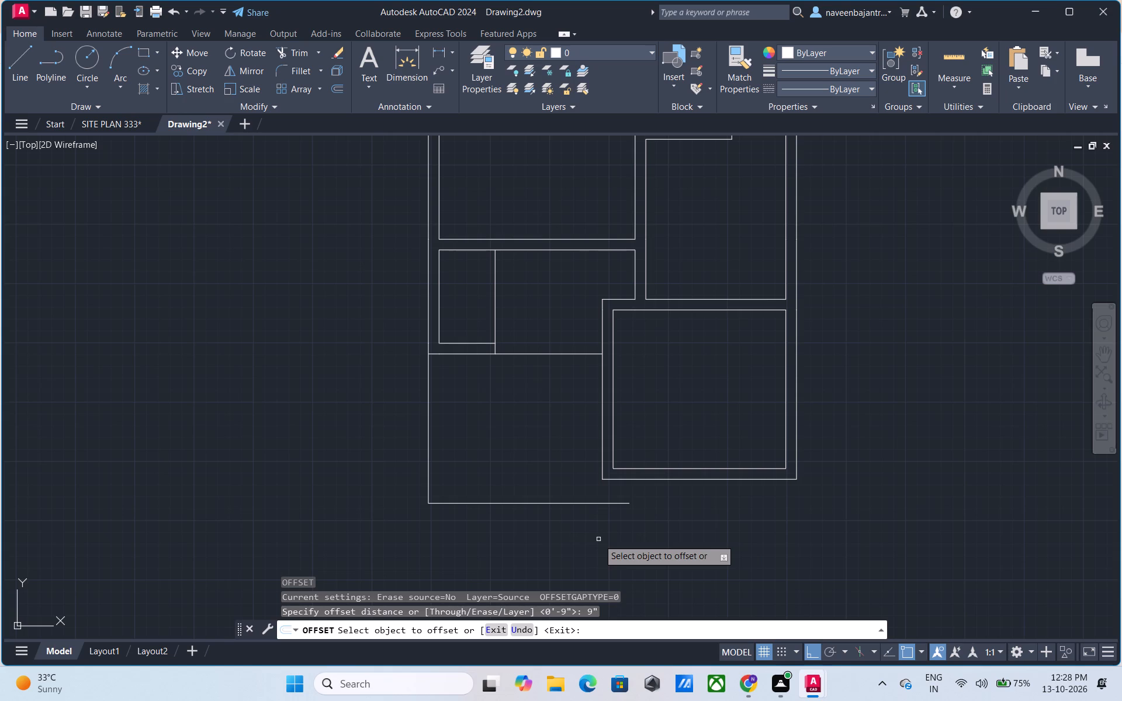
left_click(428, 410)
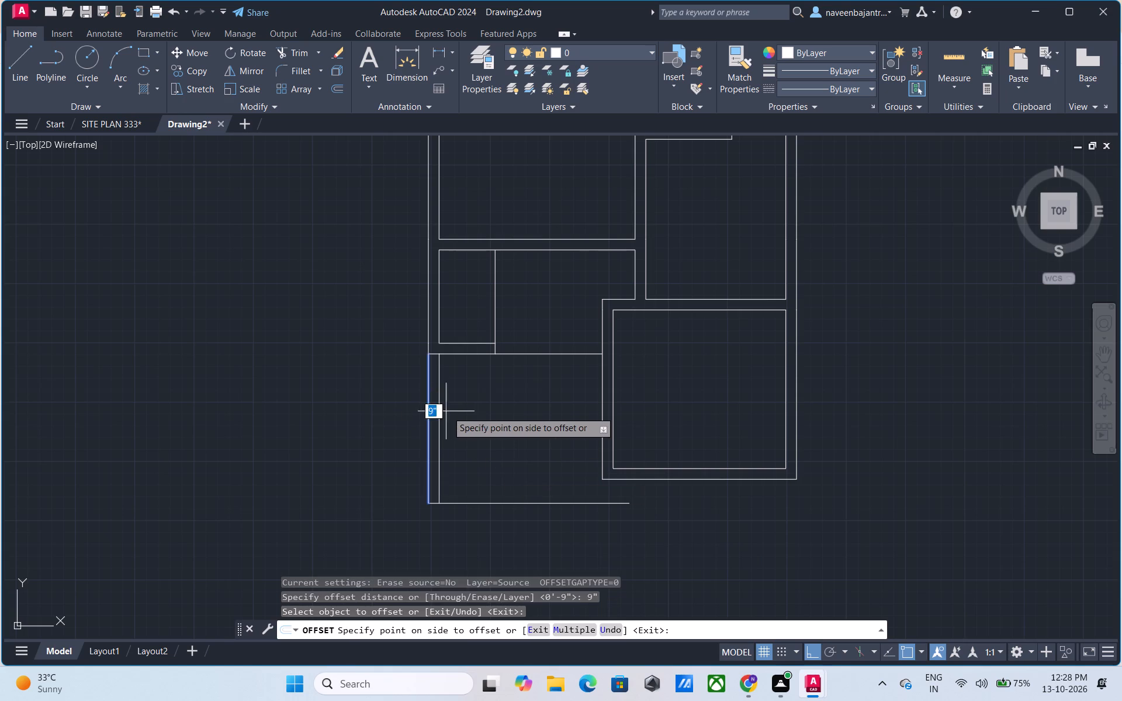
left_click(449, 411)
key("Escape")
Trim the horizontal line segment crossing between the left wall's two lines at the lower-left room's top corner.
type("tr")
key("space")
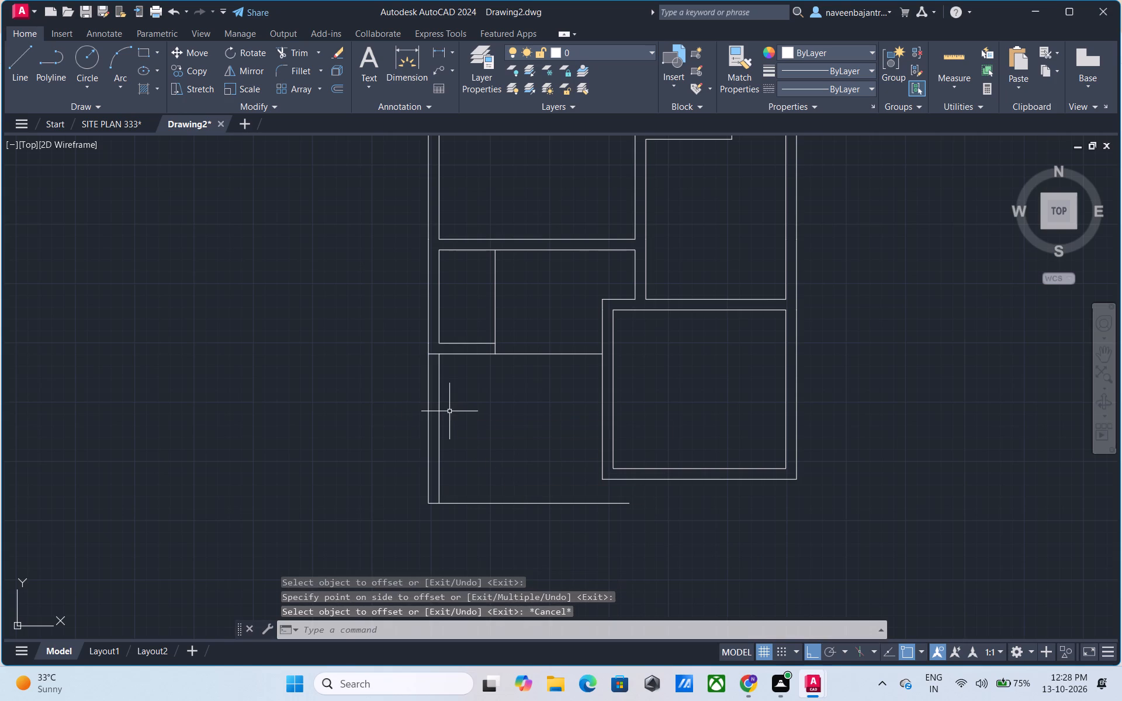
left_click(434, 352)
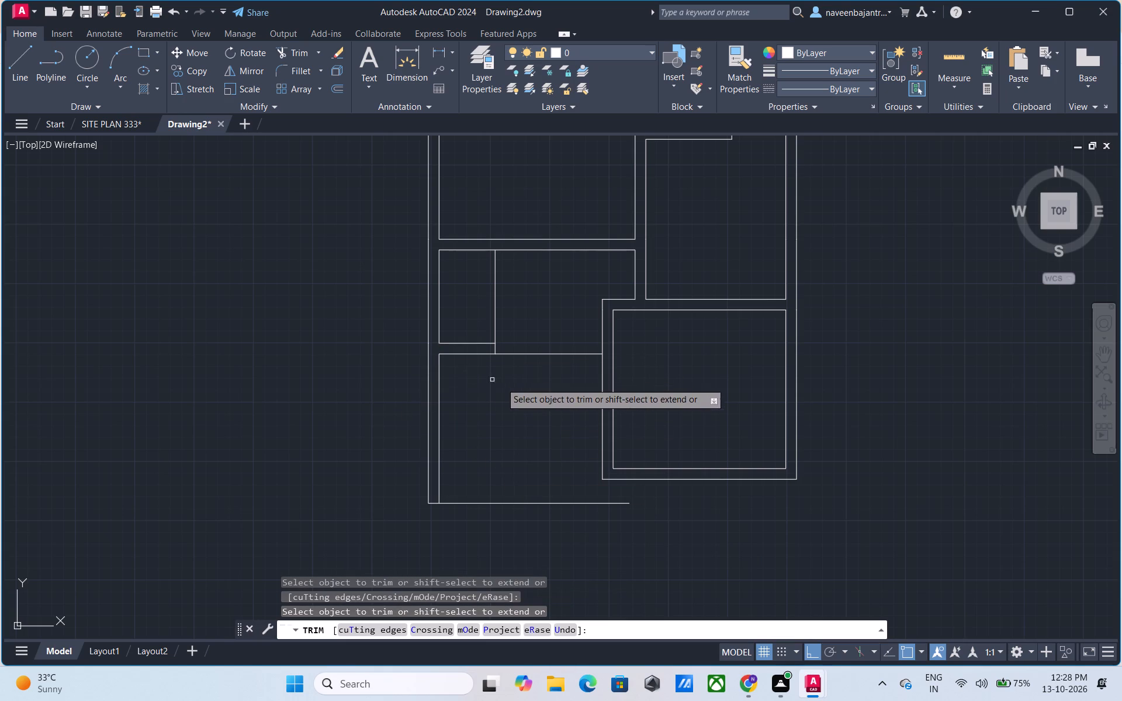
key("Escape")
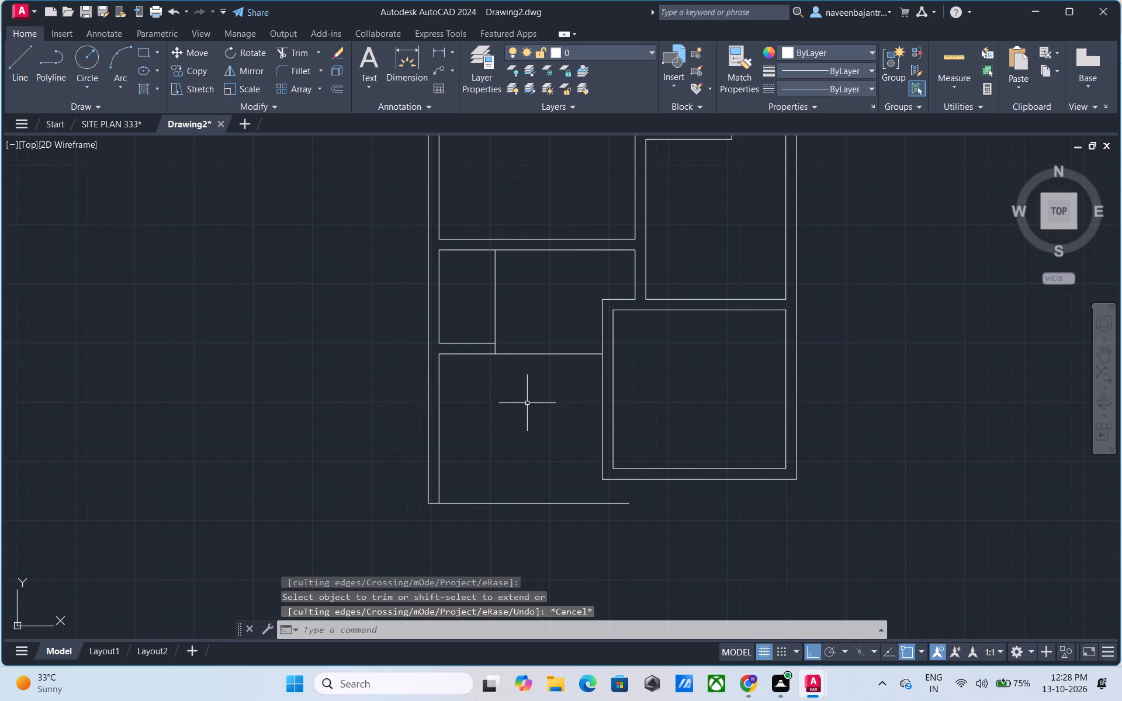
Draw vertical lines from the bottom-right room's inner and outer bottom-left corners down past the lower-left room's bottom line.
type("l")
key("space")
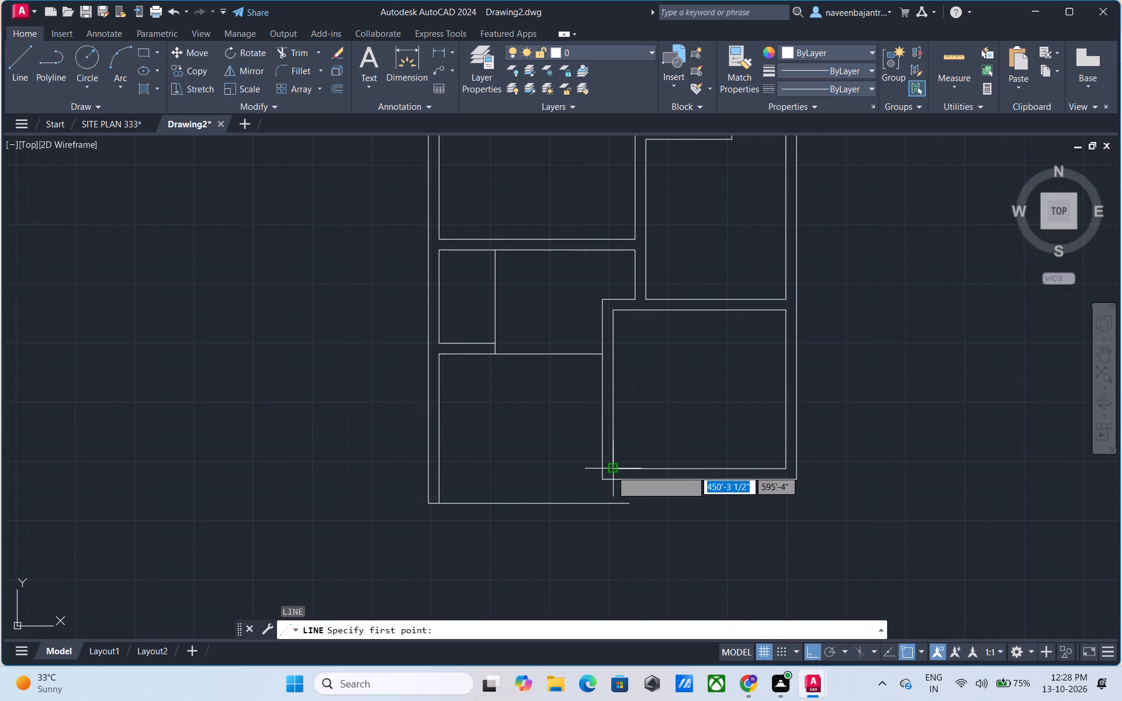
left_click(611, 470)
left_click(607, 533)
key("Escape")
type("l")
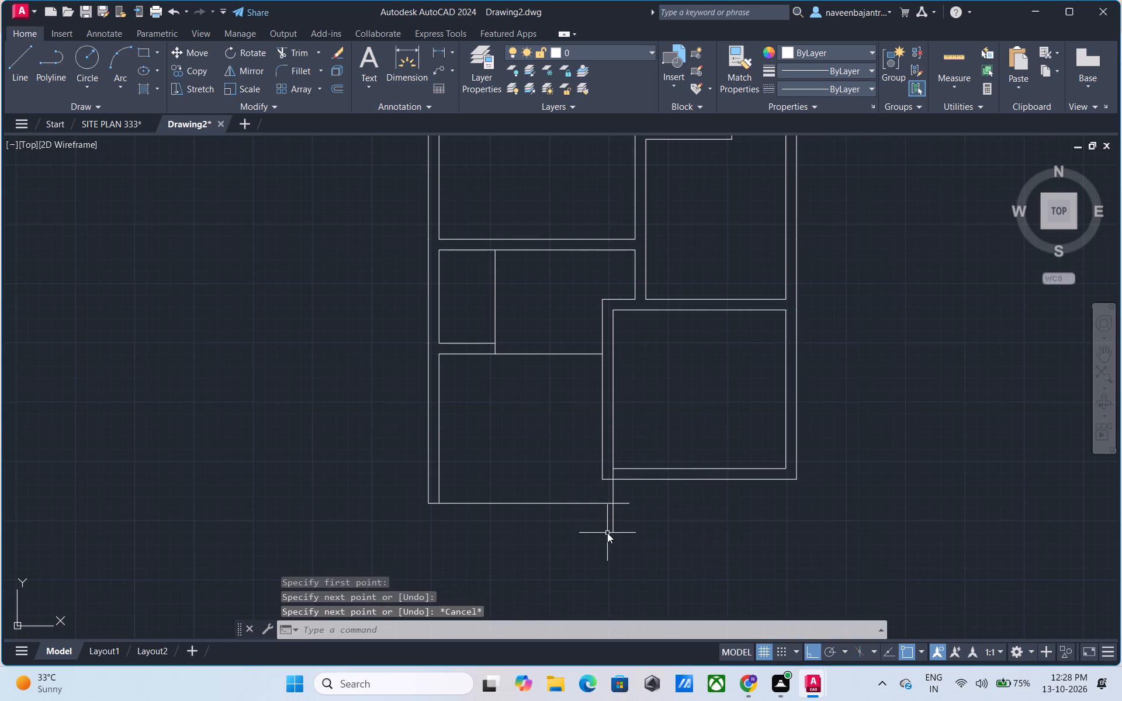
key("space")
left_click(600, 479)
left_click(599, 521)
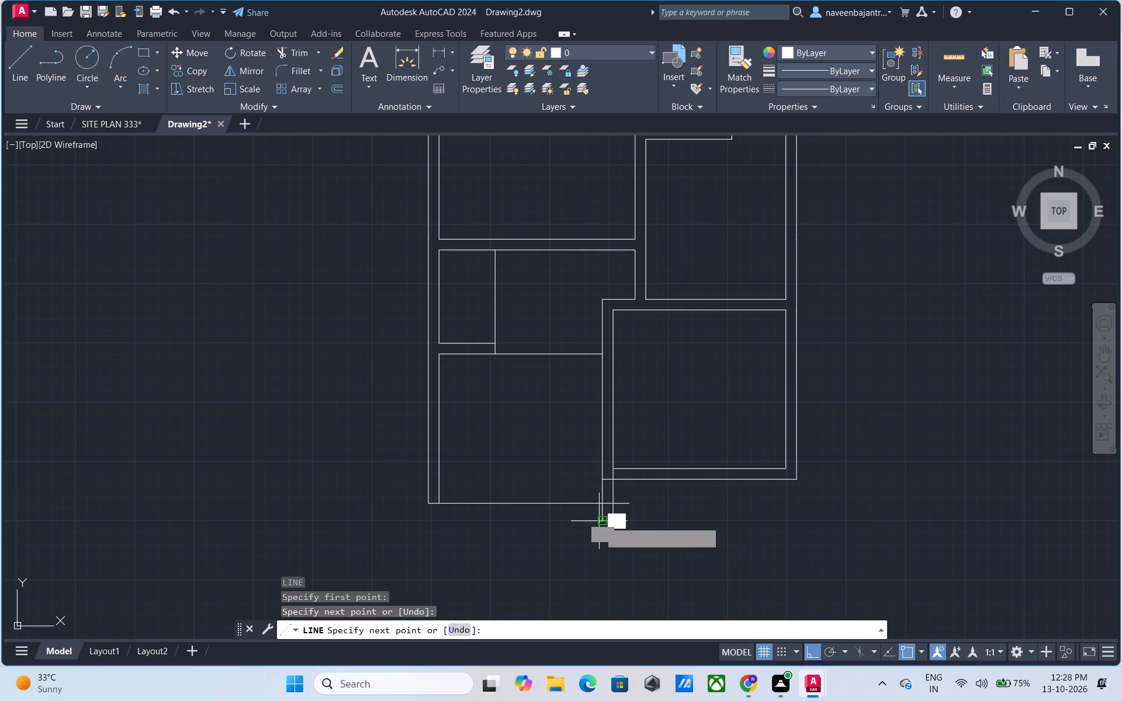
key("Escape")
Trim the overshoots at the lower-left room's bottom-right corner and the line pieces crossing the shared wall's junction.
key("t")
type("r")
key("space")
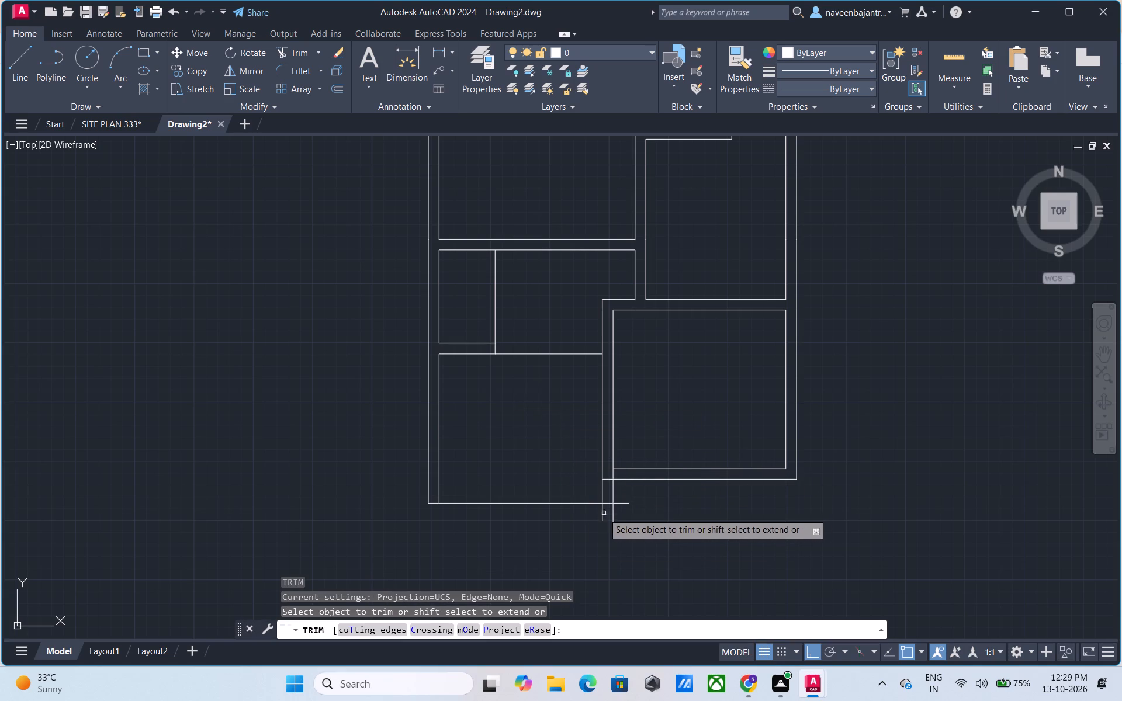
left_click(601, 513)
left_click(614, 513)
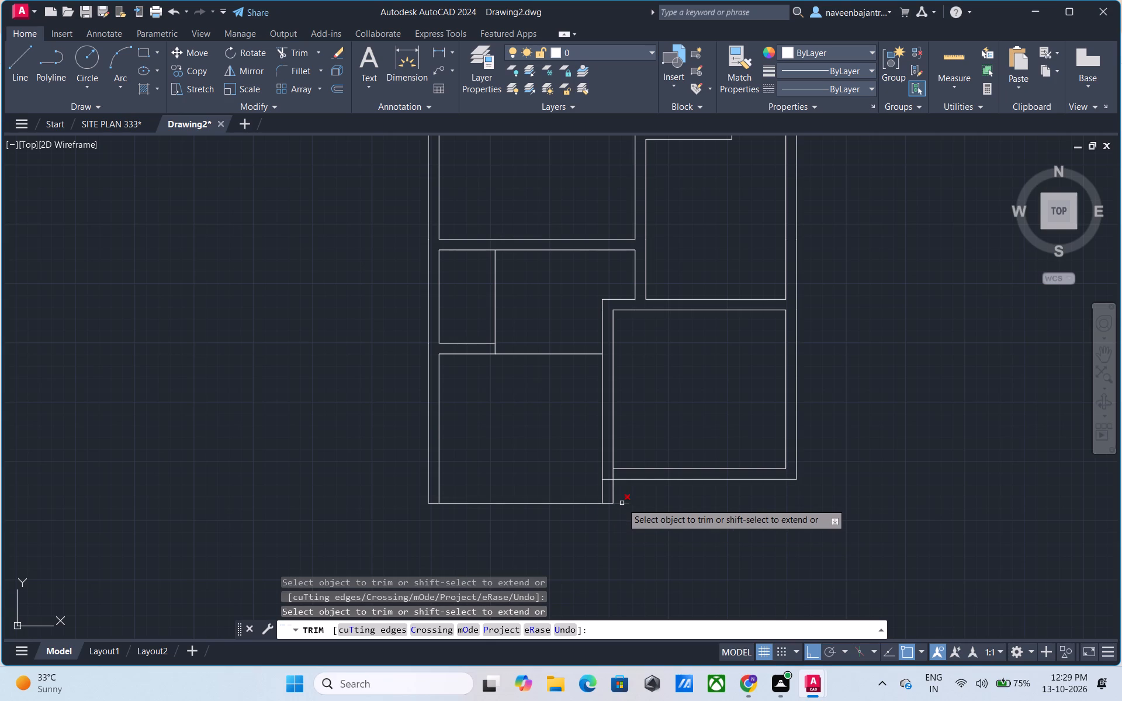
left_click(622, 503)
left_click(608, 478)
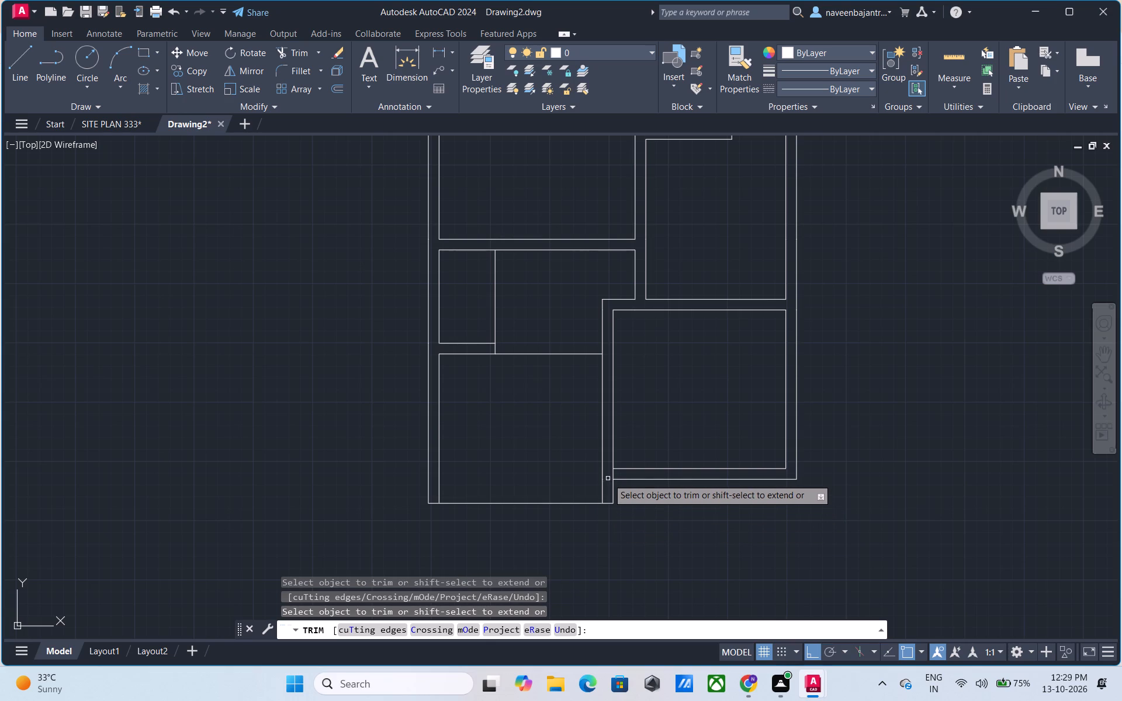
left_click(615, 476)
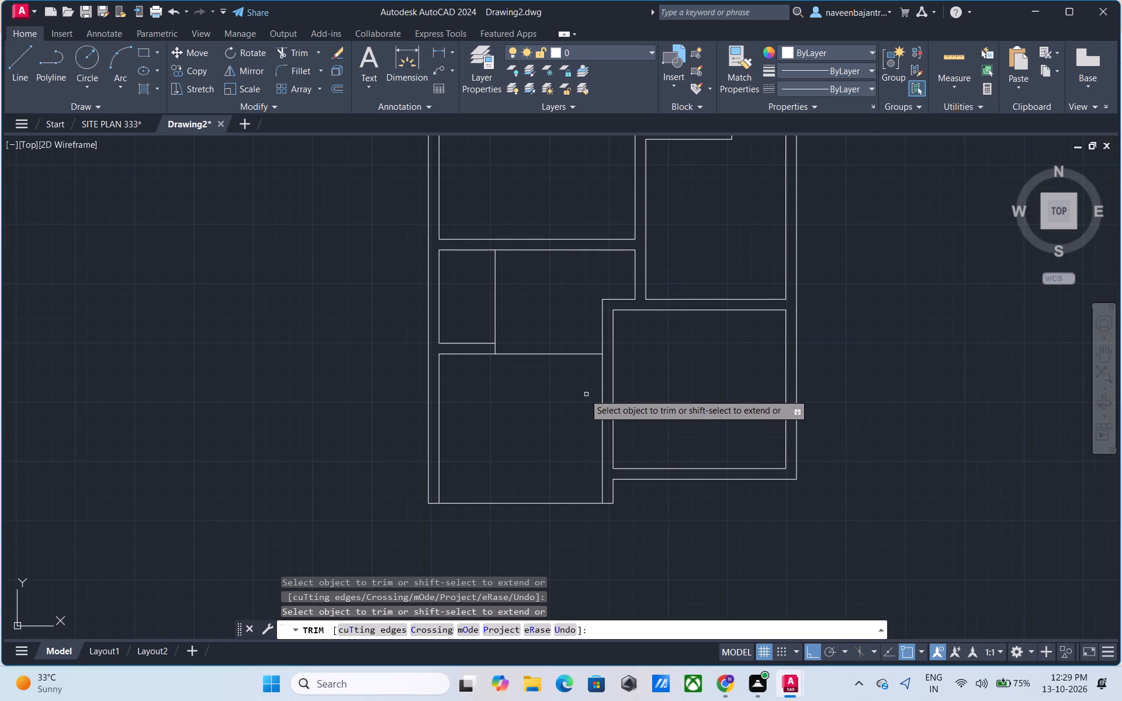
key("Escape")
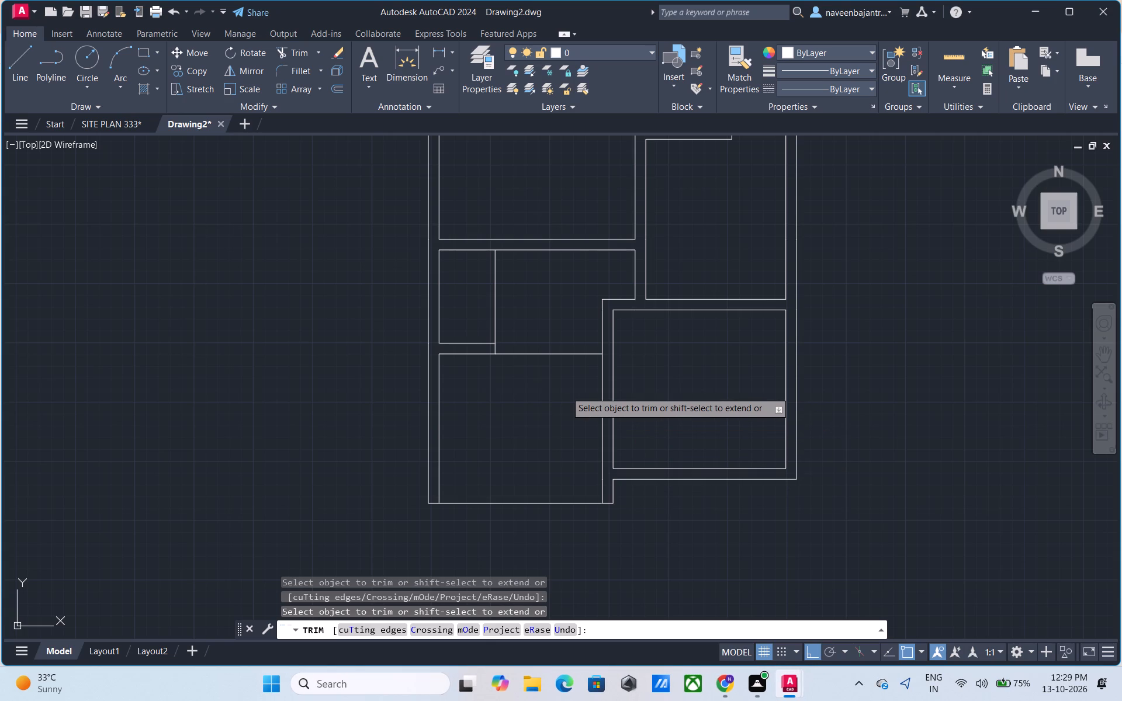
Draw a horizontal line from the small room's inner bottom-right corner rightward across the bottom-right room's left wall.
type("l")
key("space")
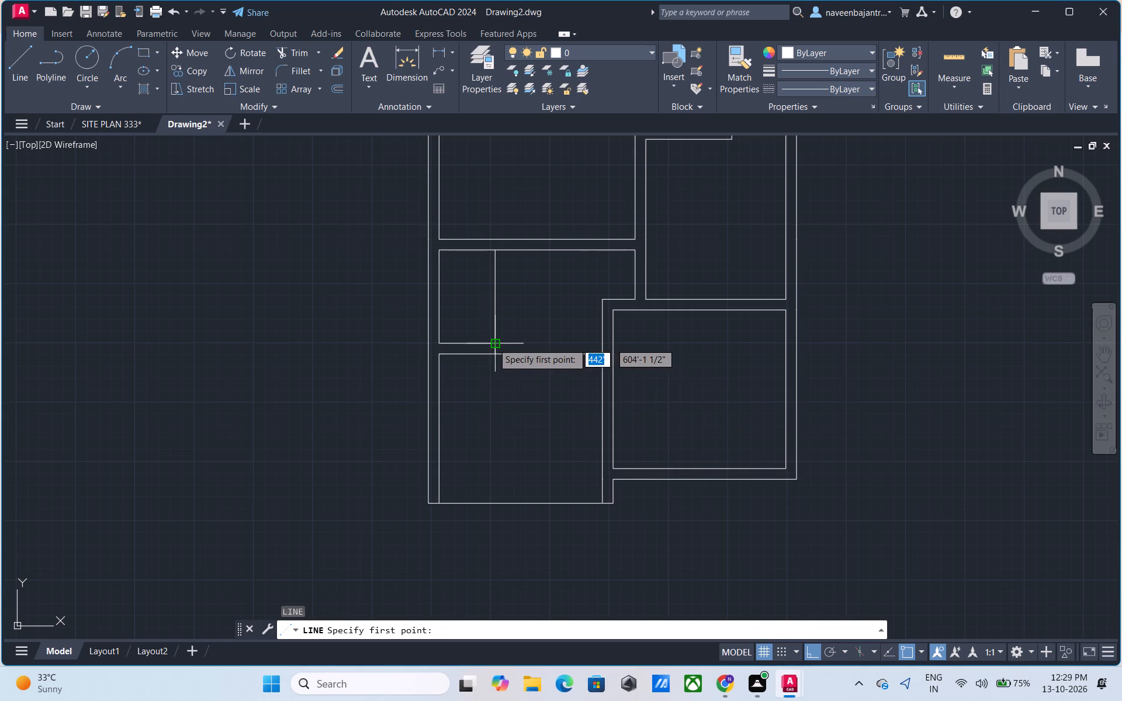
left_click(493, 343)
left_click(651, 345)
key("Escape")
Trim the new horizontal line beyond the shared wall's left face and remove the short closing line below the small room.
type("tr")
key("space")
left_click(641, 345)
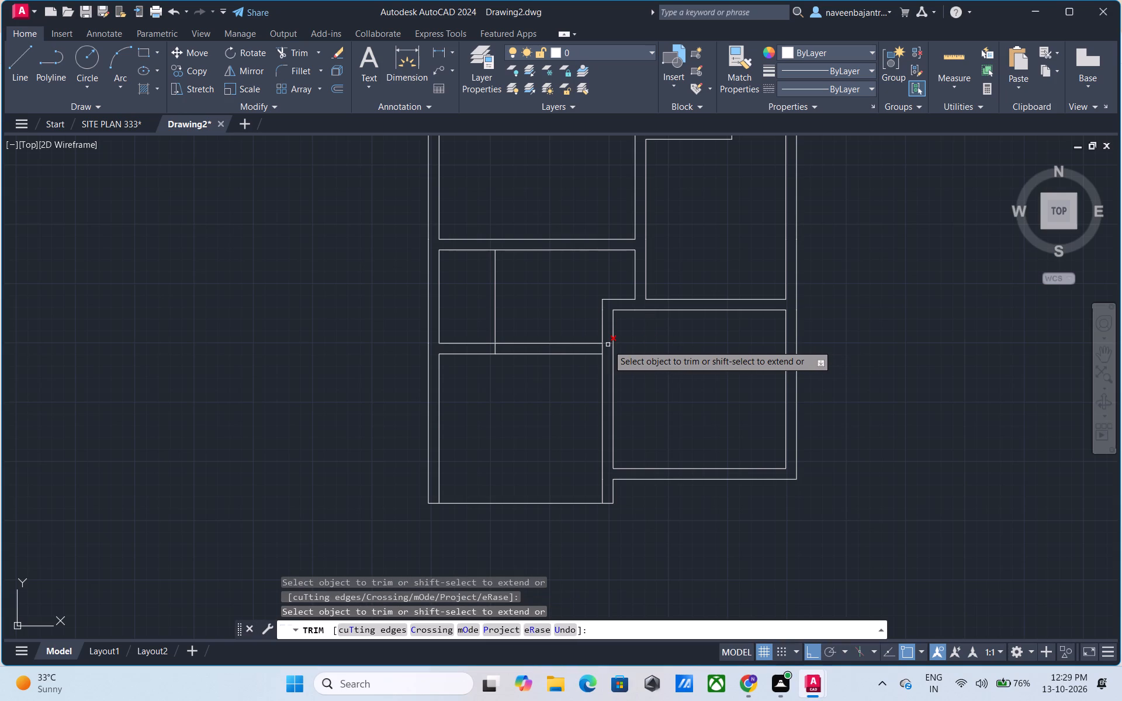
left_click(608, 343)
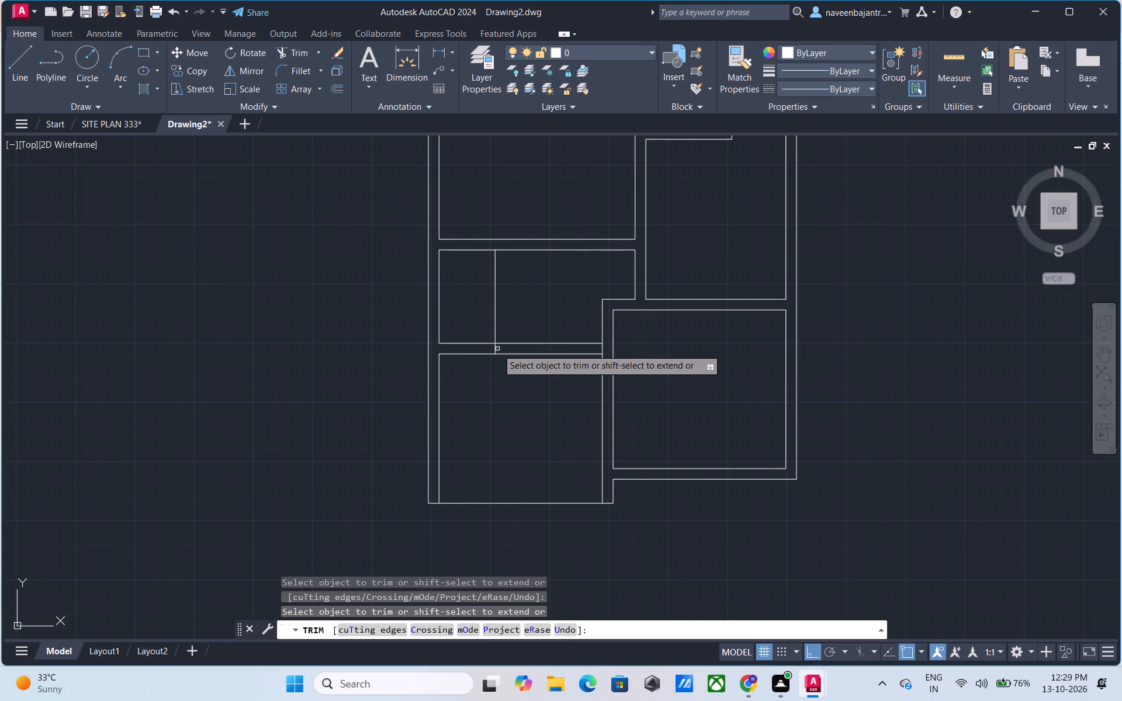
left_click(495, 349)
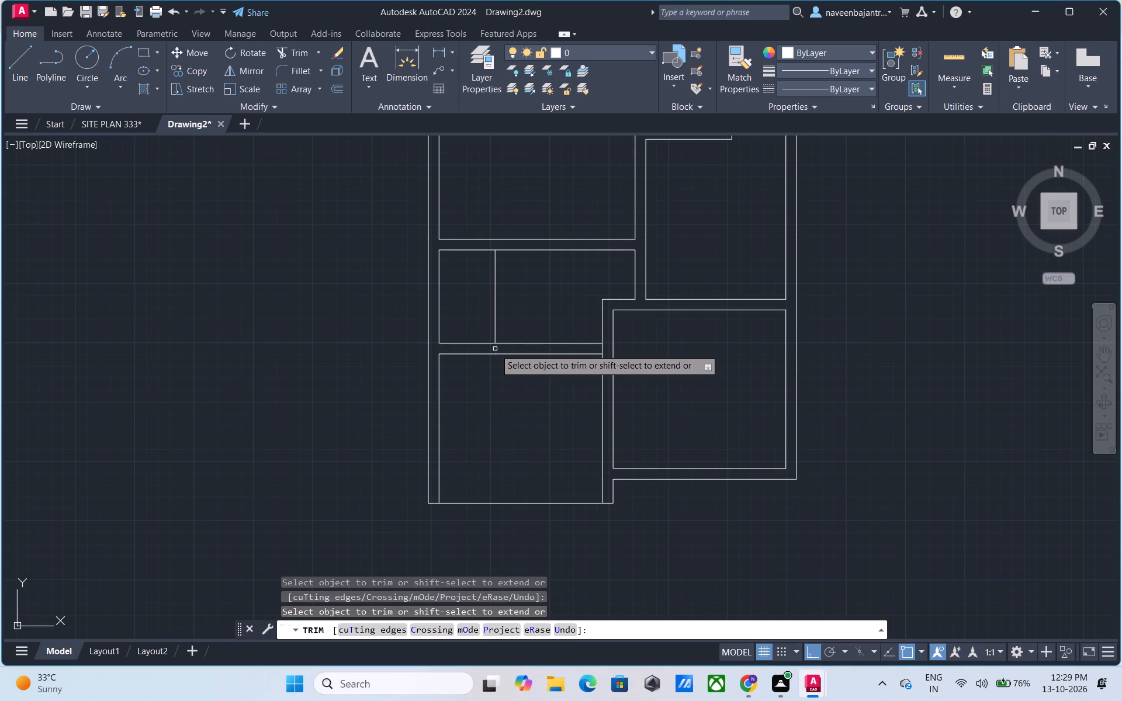
key("Escape")
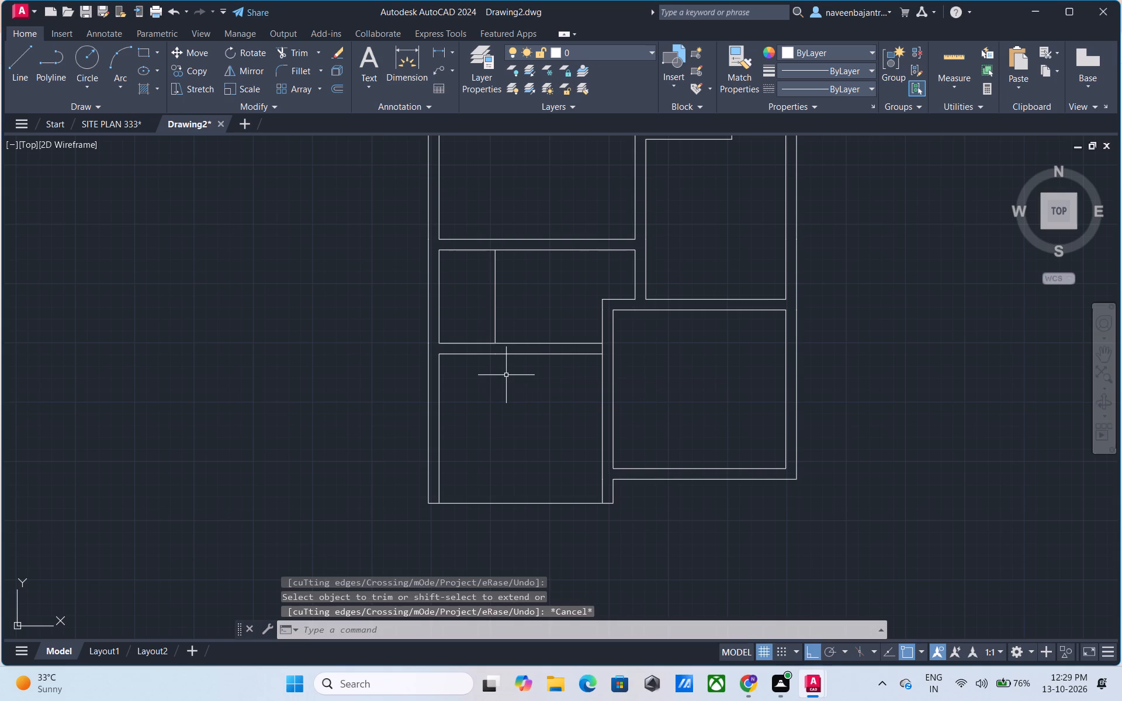
Offset the lower-left room's bottom line 9" downward to form the outer face of its bottom wall.
middle_click_drag(505, 410, 520, 369)
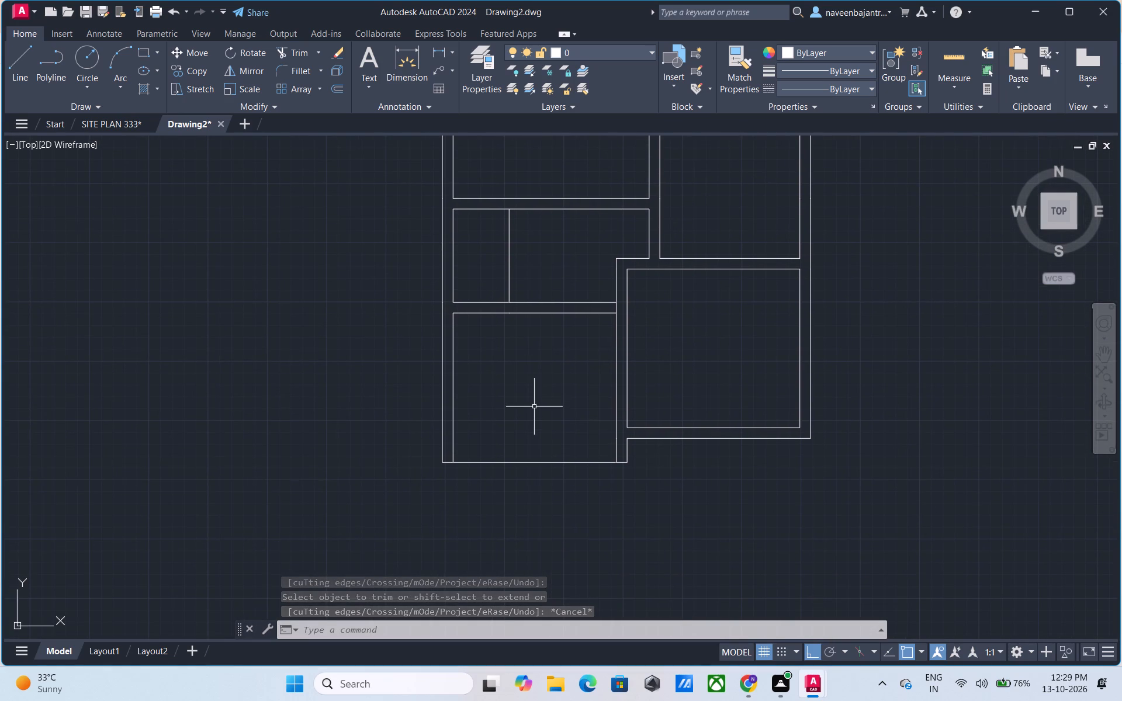
middle_click_drag(534, 410, 538, 383)
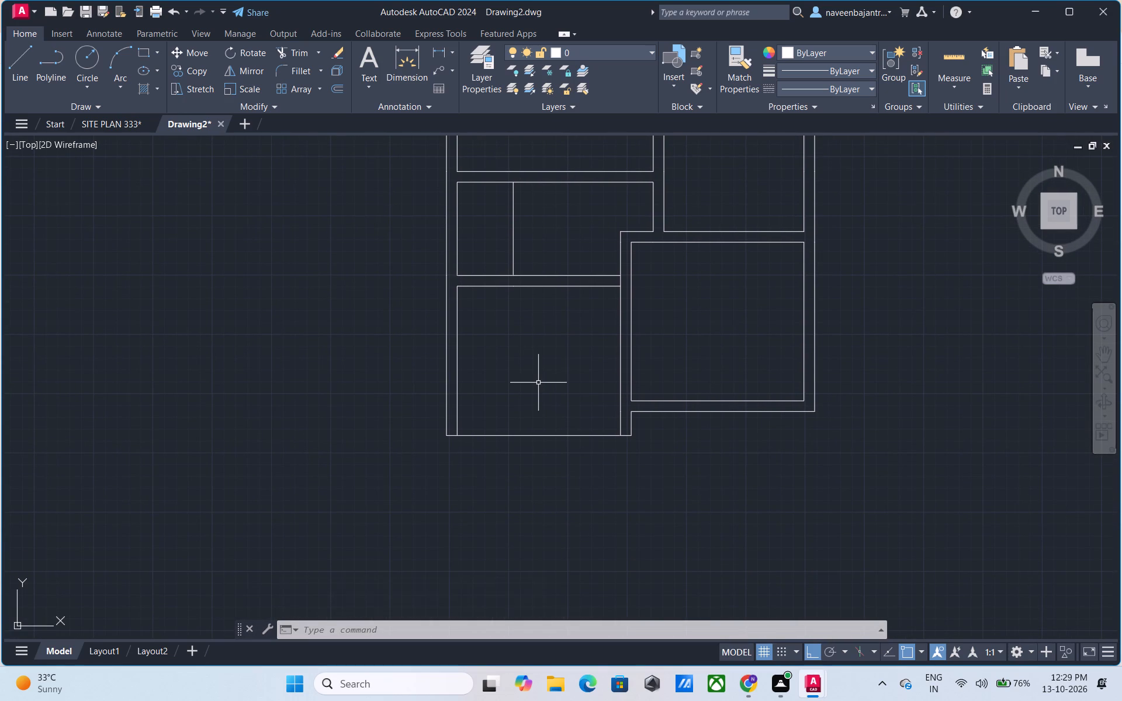
key("Escape")
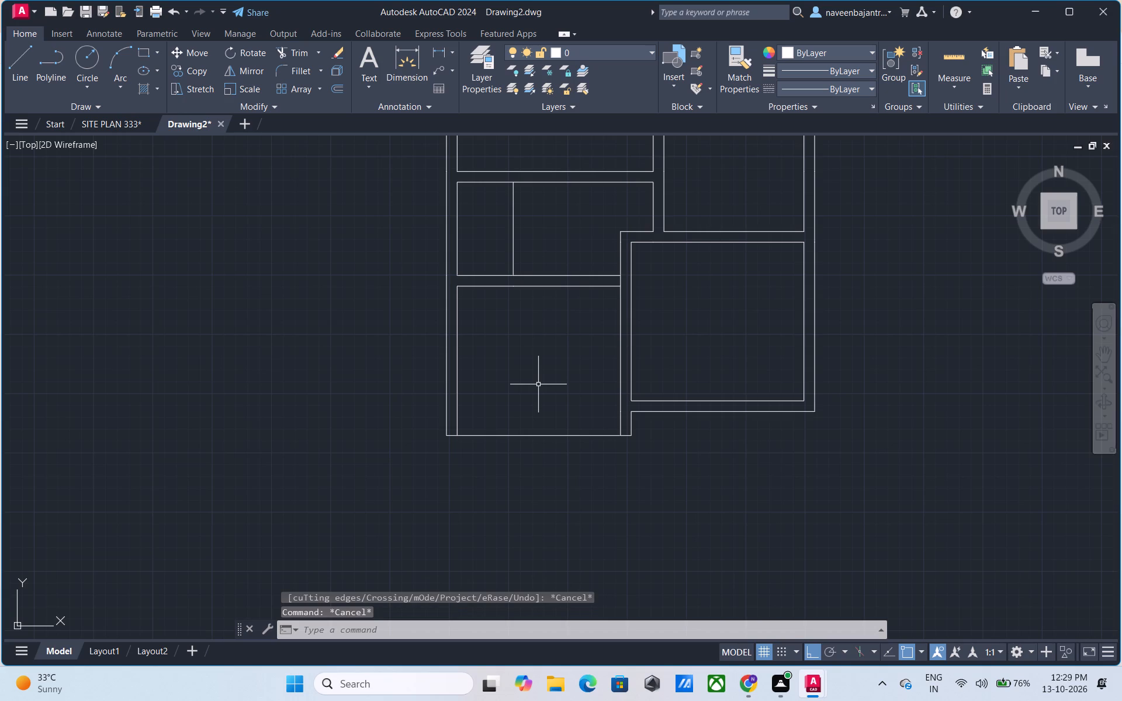
type("o")
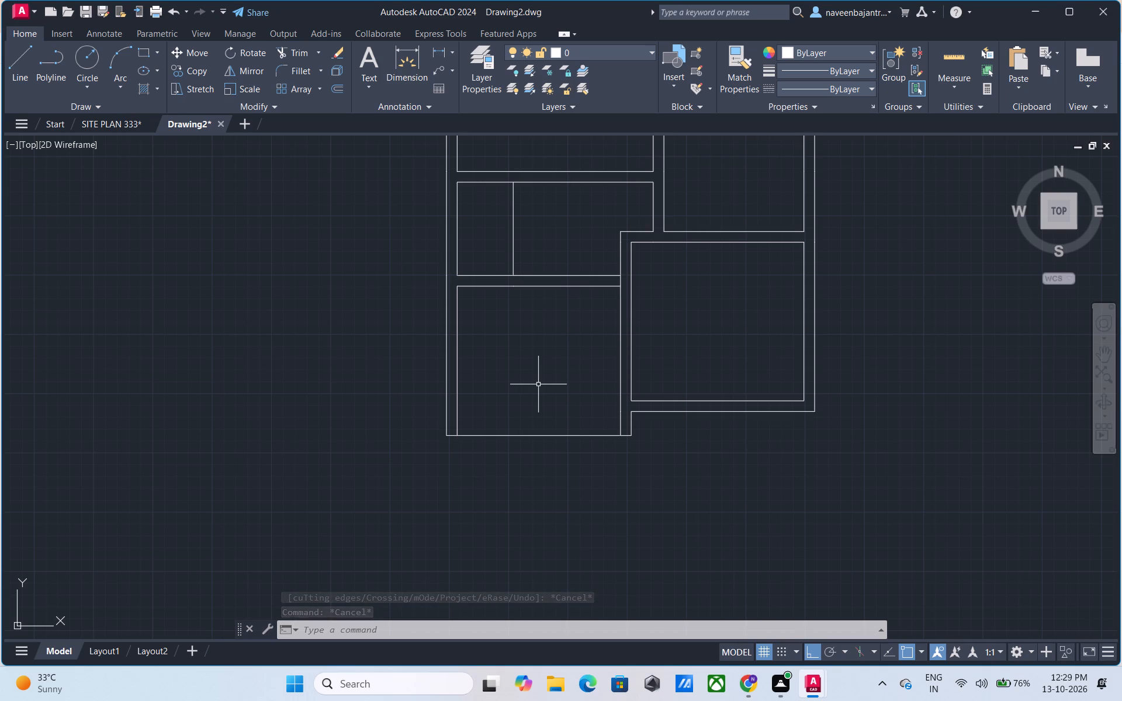
key("space")
type("9\"")
key("Return")
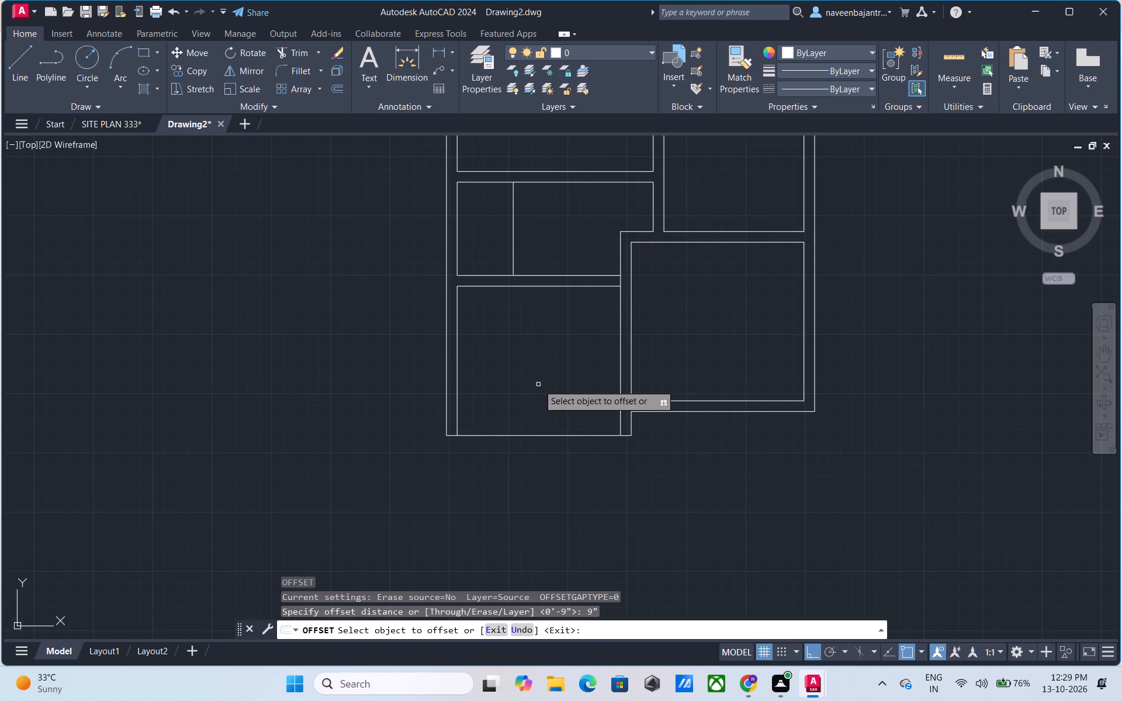
left_click(525, 435)
left_click(526, 449)
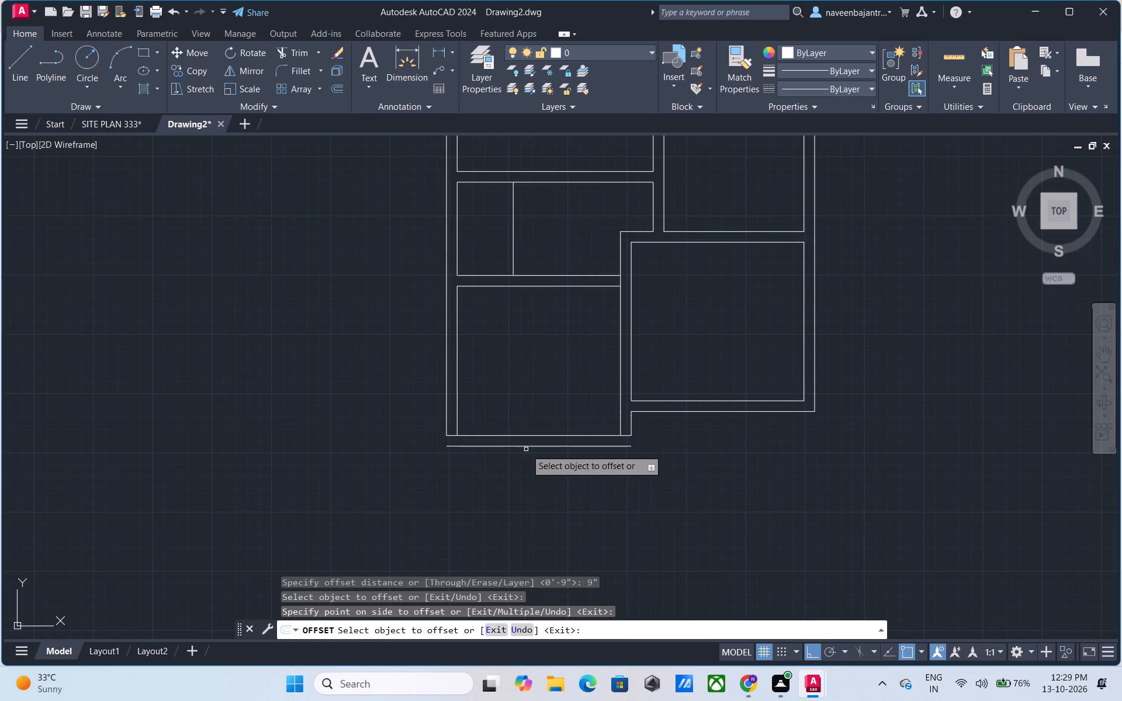
key("Escape")
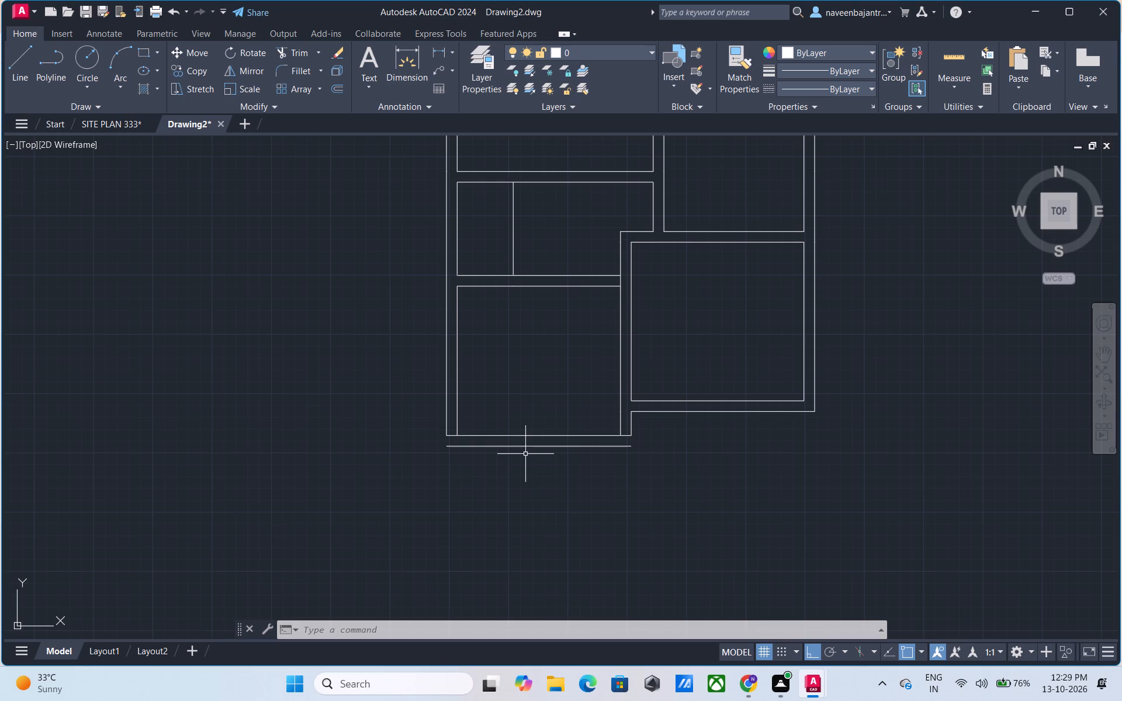
key("Escape")
Draw vertical lines down past the new offset line from the outer bottom-left and bottom-right corners of the lower-left room.
type("l")
key("space")
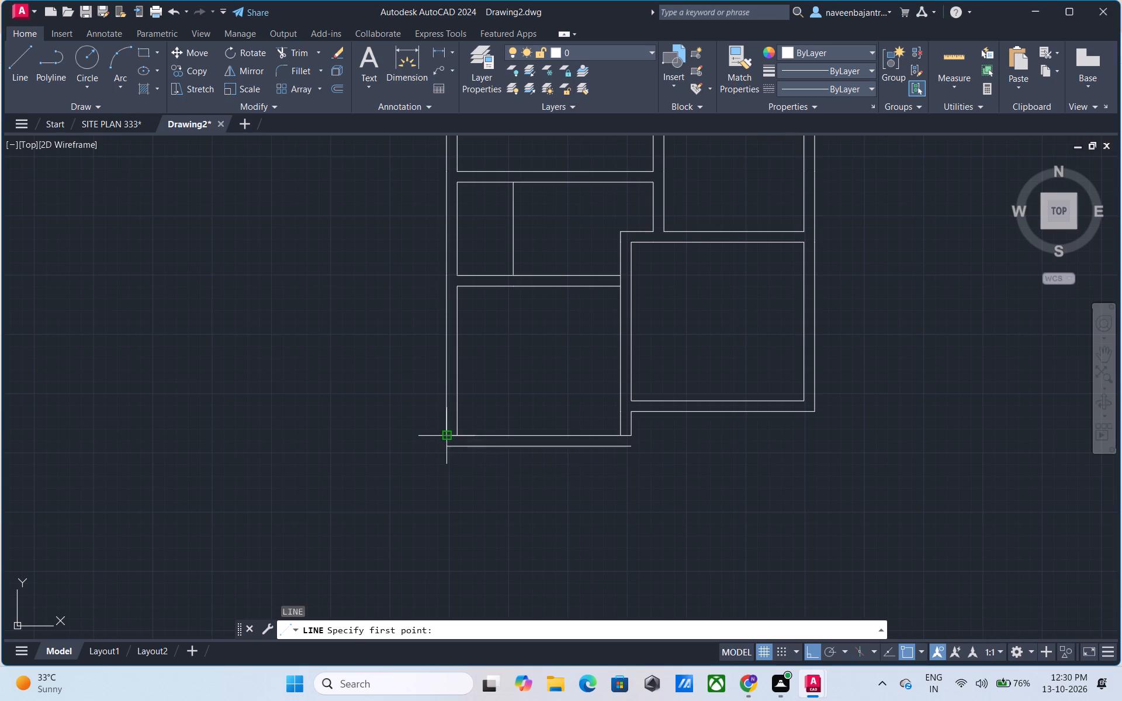
left_click(445, 435)
left_click(445, 465)
key("Escape")
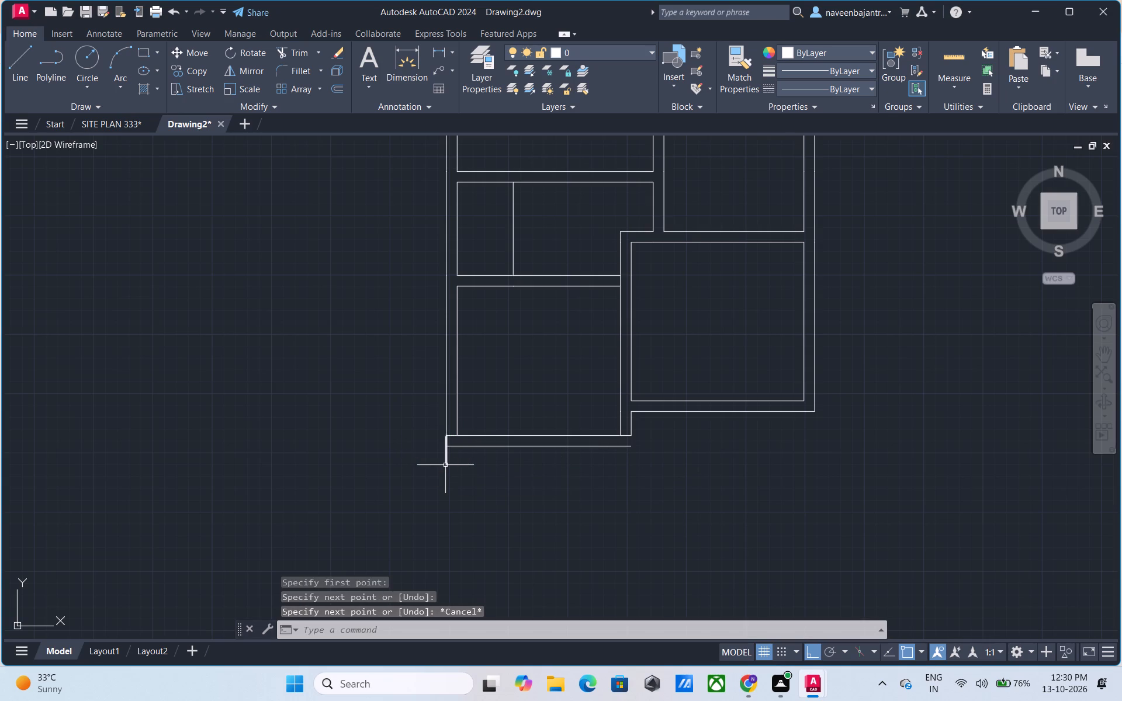
type("l")
key("space")
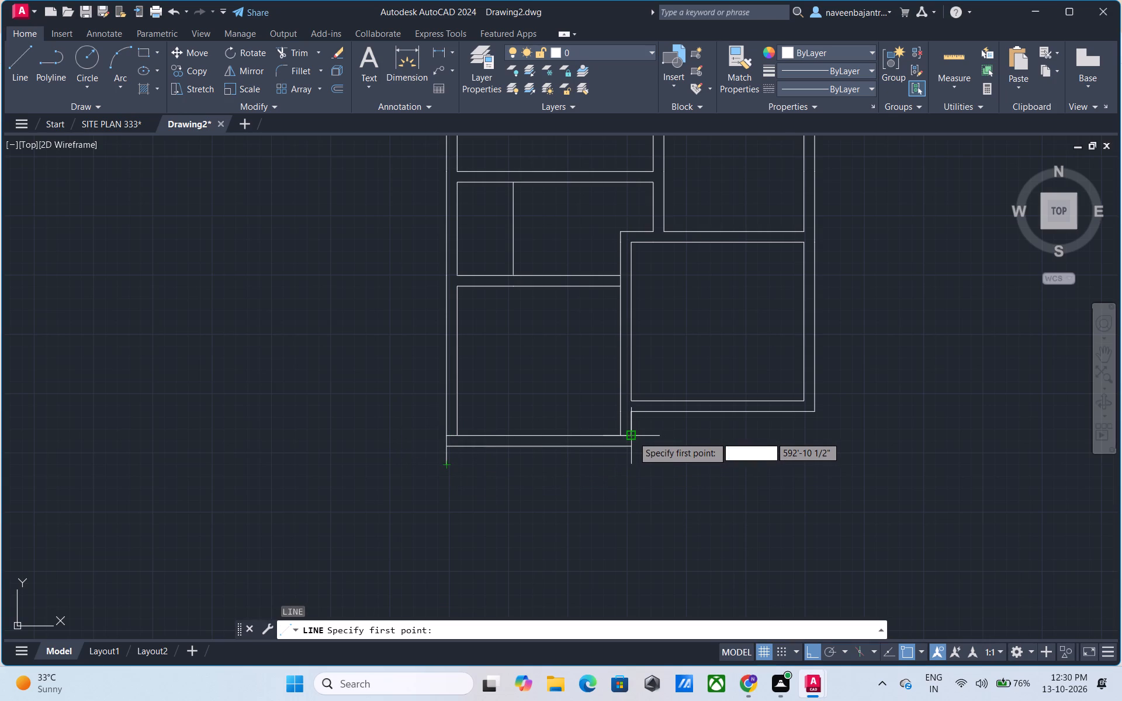
left_click(630, 438)
left_click(625, 476)
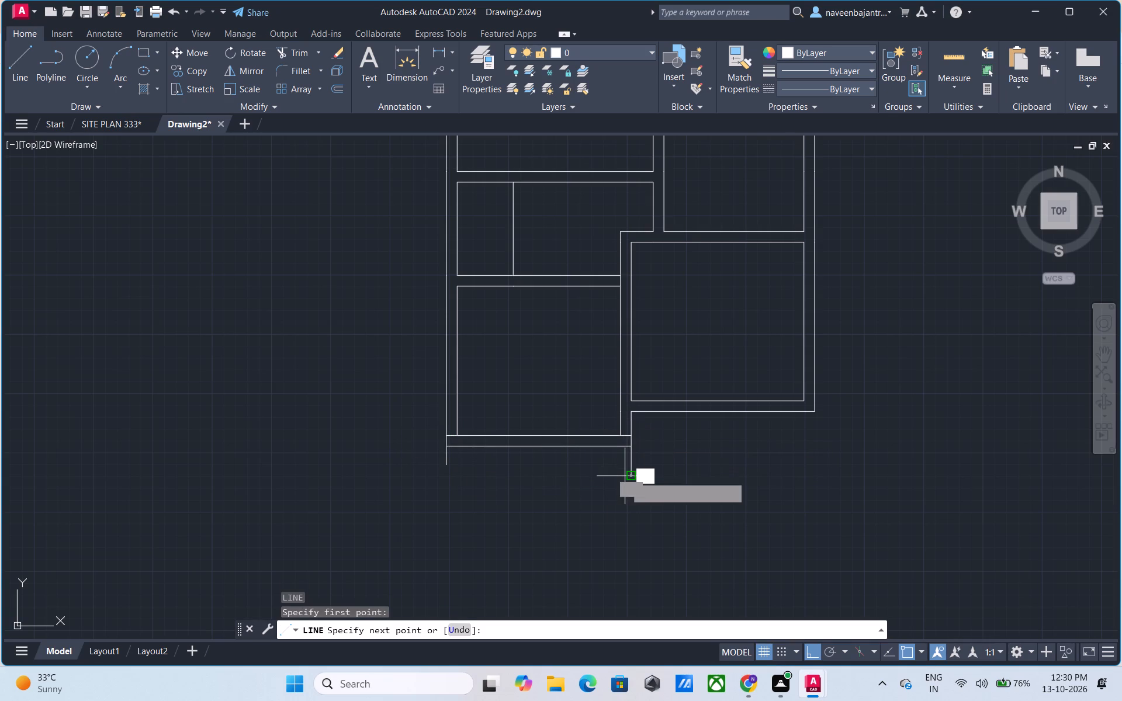
key("Escape")
Trim the vertical overshoots below the lower-left room's bottom wall and the inner line's ends crossing both side walls.
type("tr")
key("space")
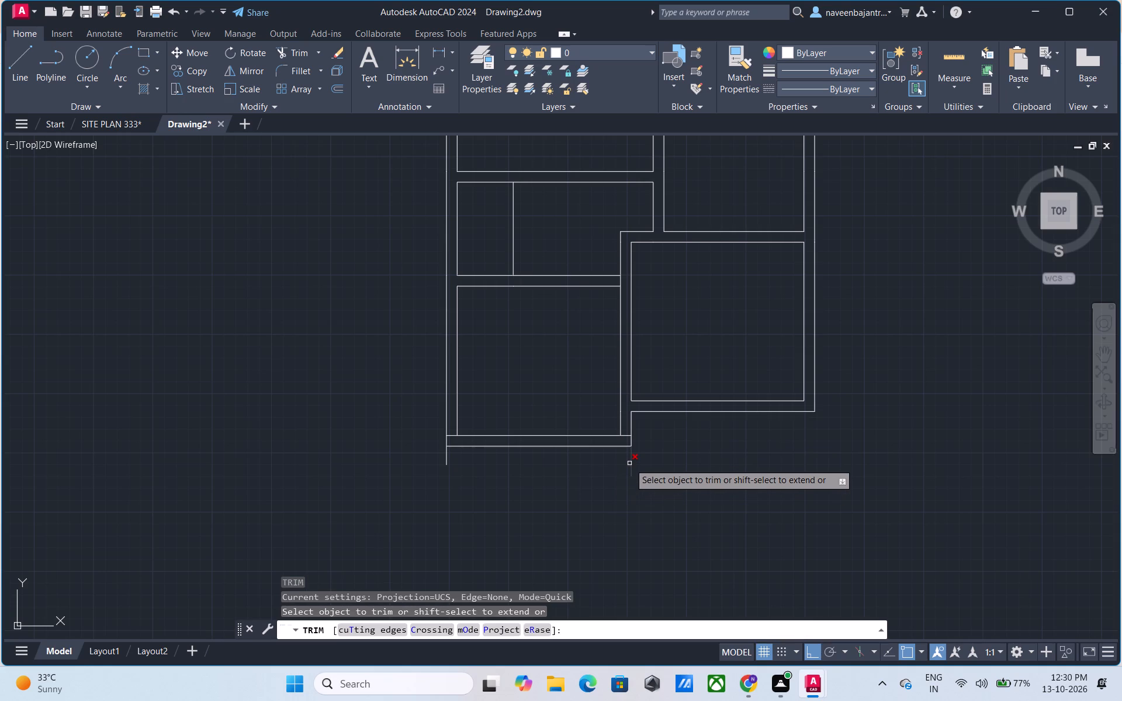
left_click(629, 463)
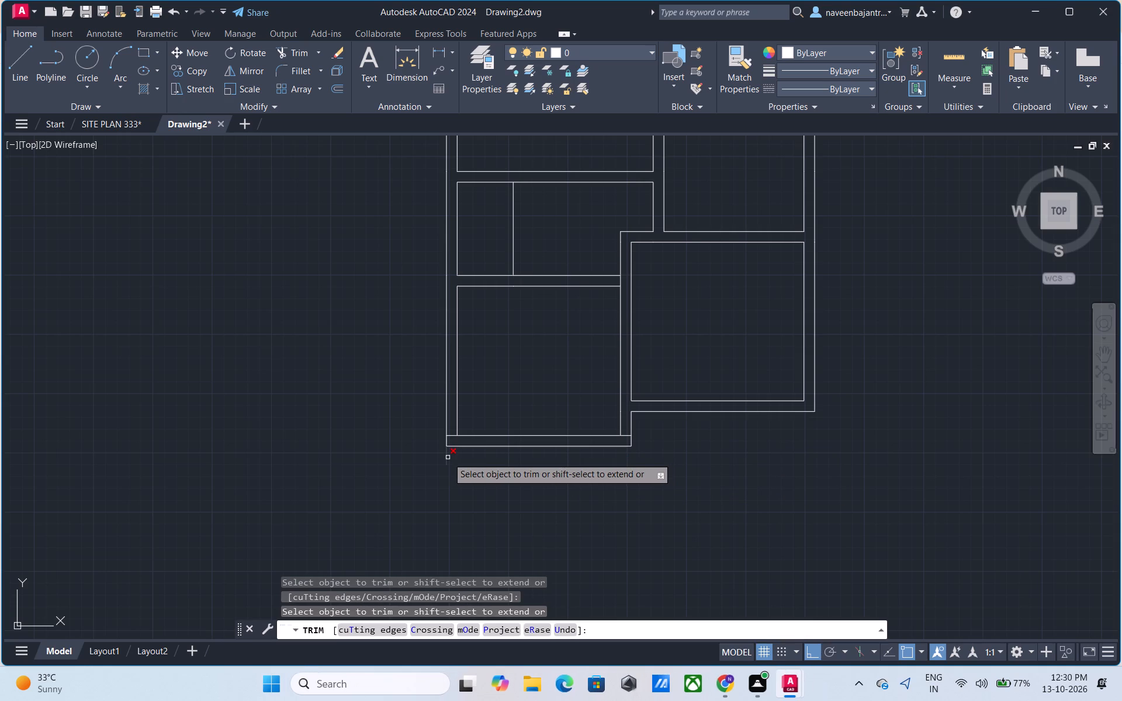
left_click(448, 457)
left_click(449, 437)
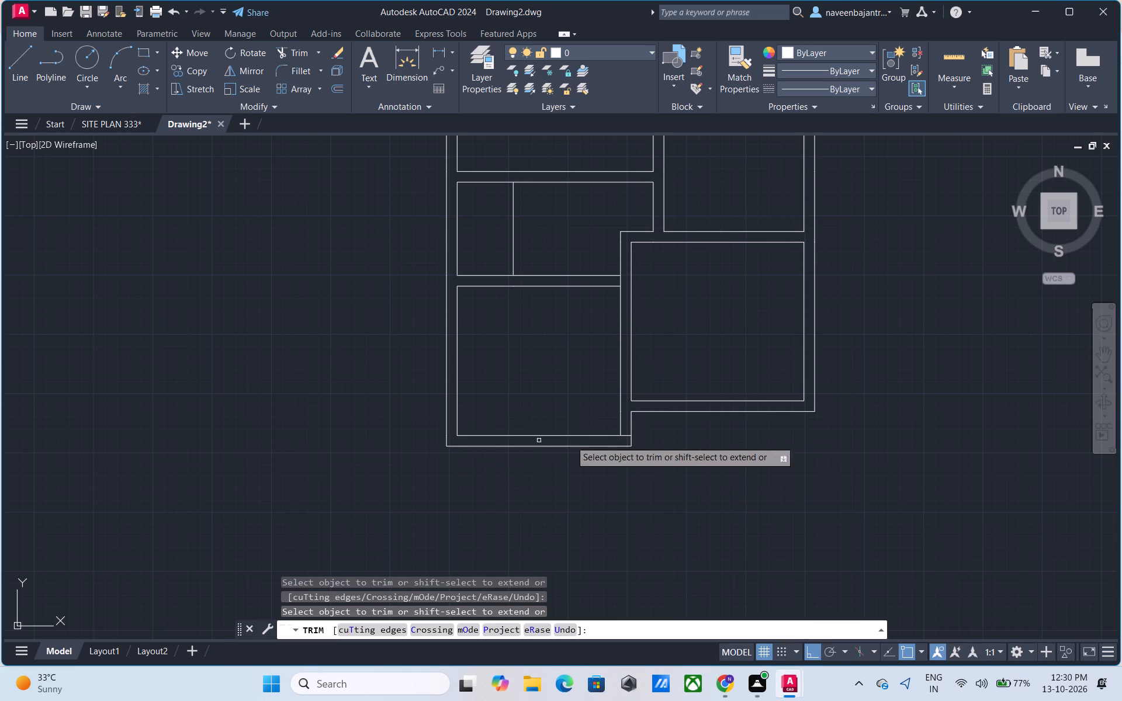
left_click(626, 436)
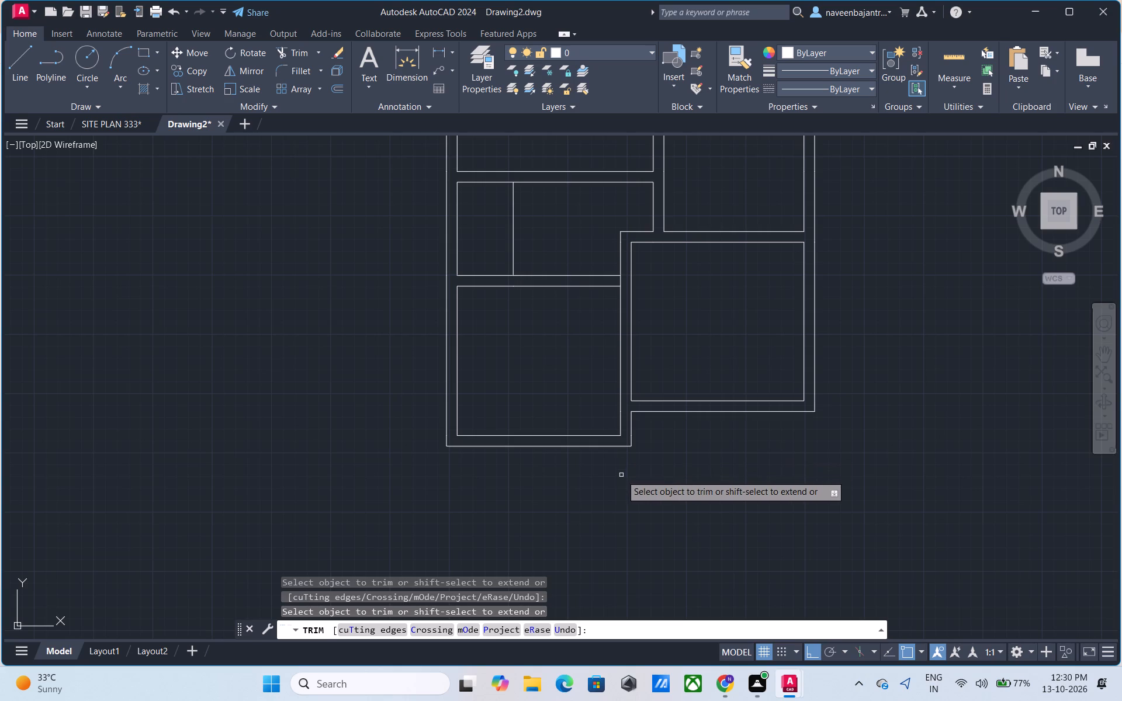
scroll(628, 438, "up", 6)
scroll(628, 438, "down", 2)
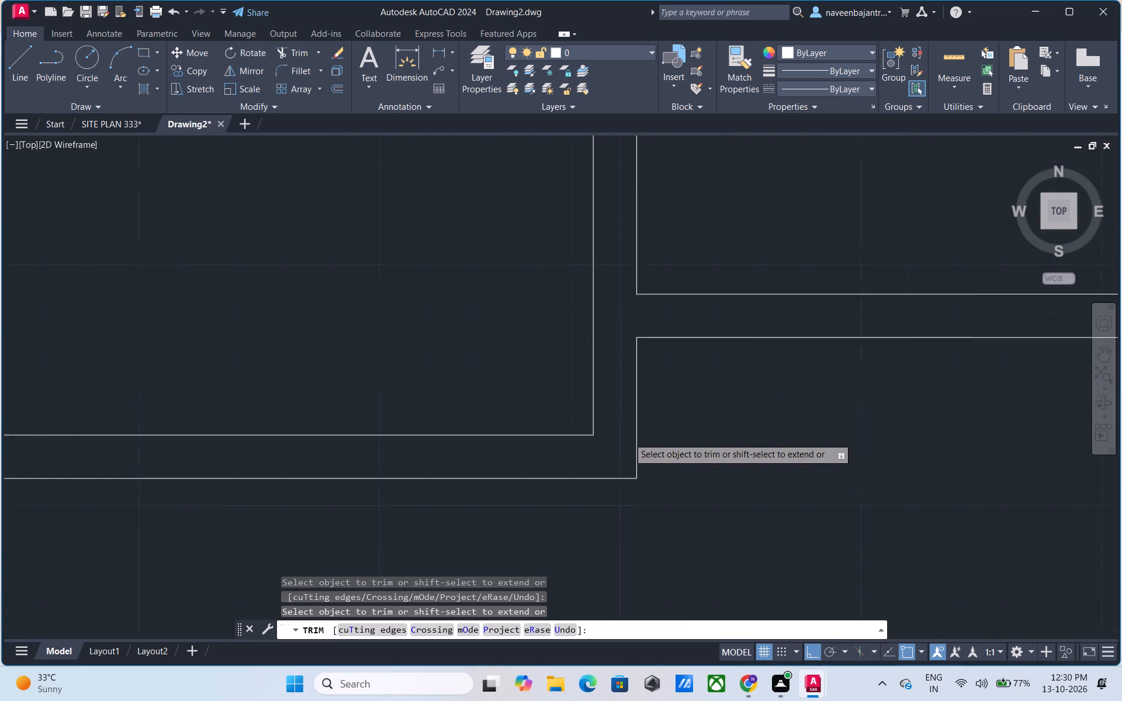
scroll(628, 438, "down", 3)
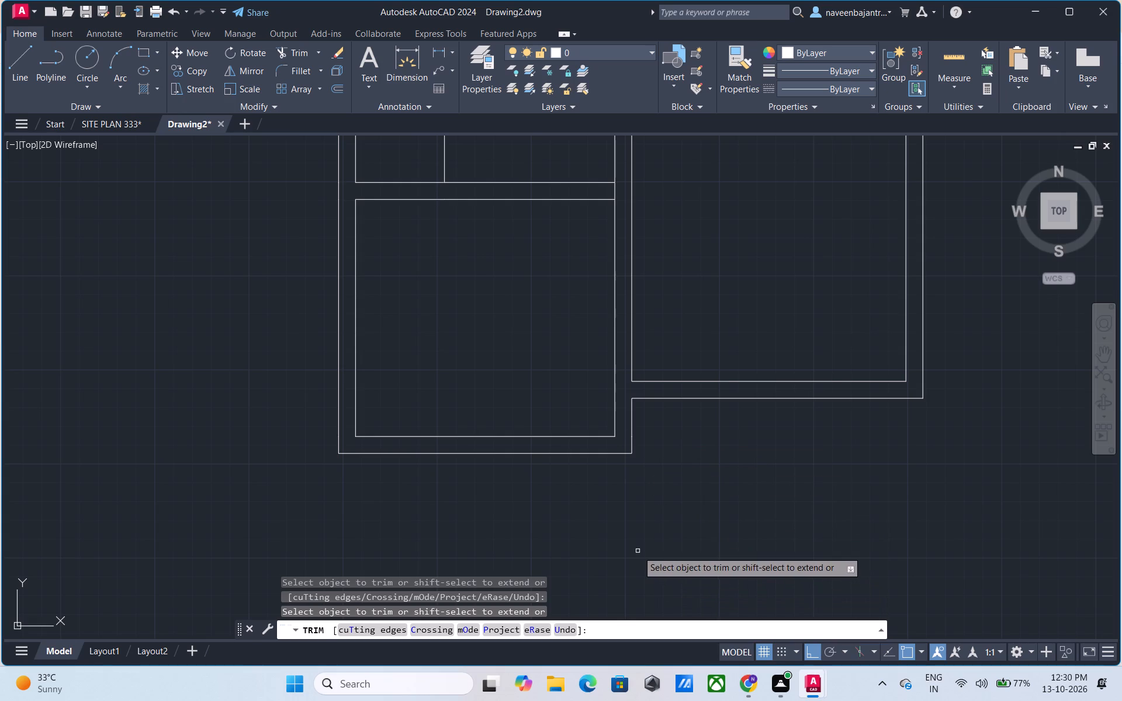
middle_click_drag(638, 551, 505, 452)
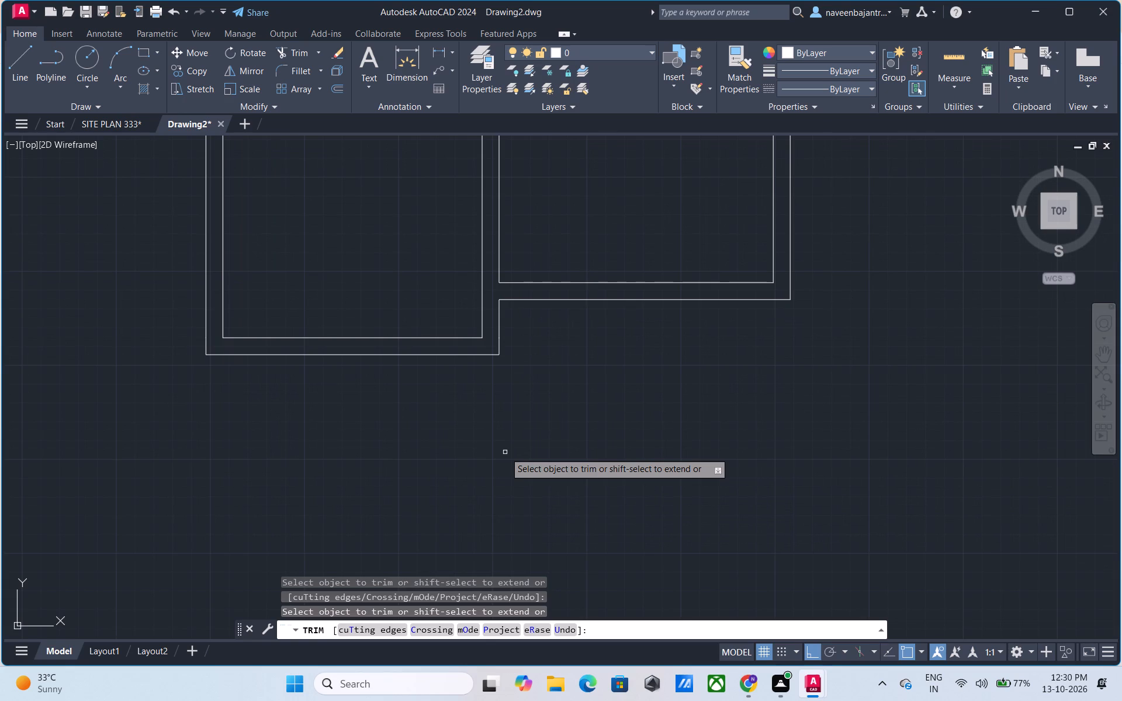
key("Escape")
Offset the bottom-right room's outer bottom line 3.94' downward.
type("o")
key("space")
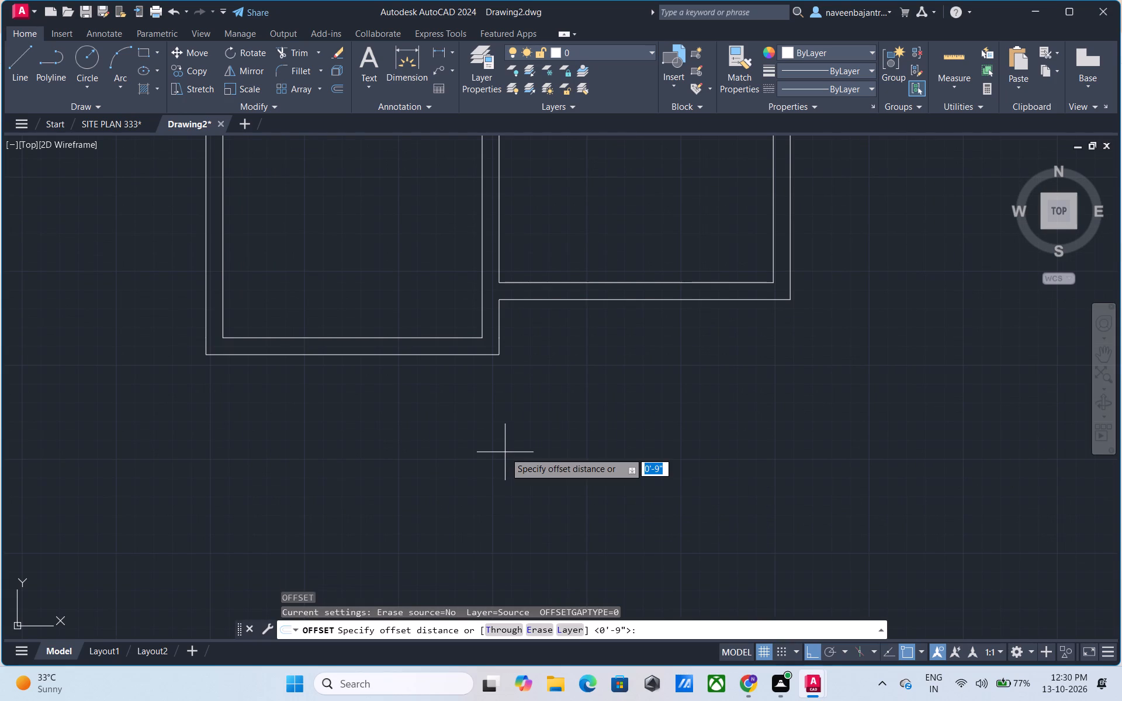
type("3.94")
key("apostrophe")
key("Return")
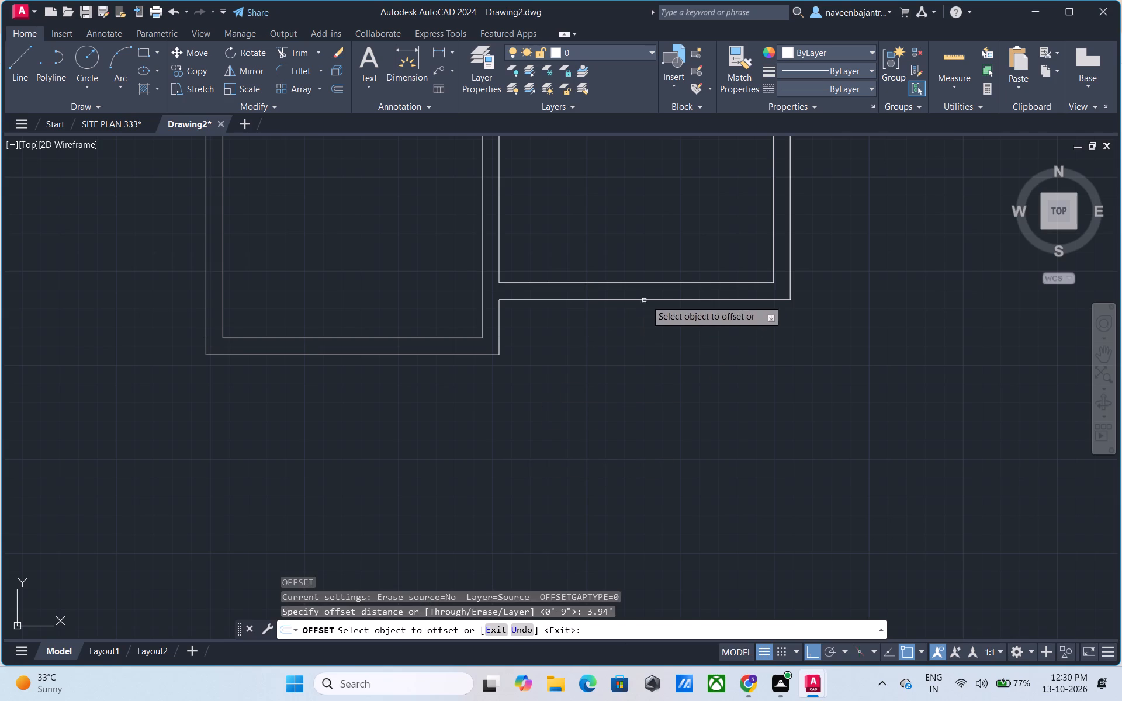
left_click(648, 299)
left_click(639, 433)
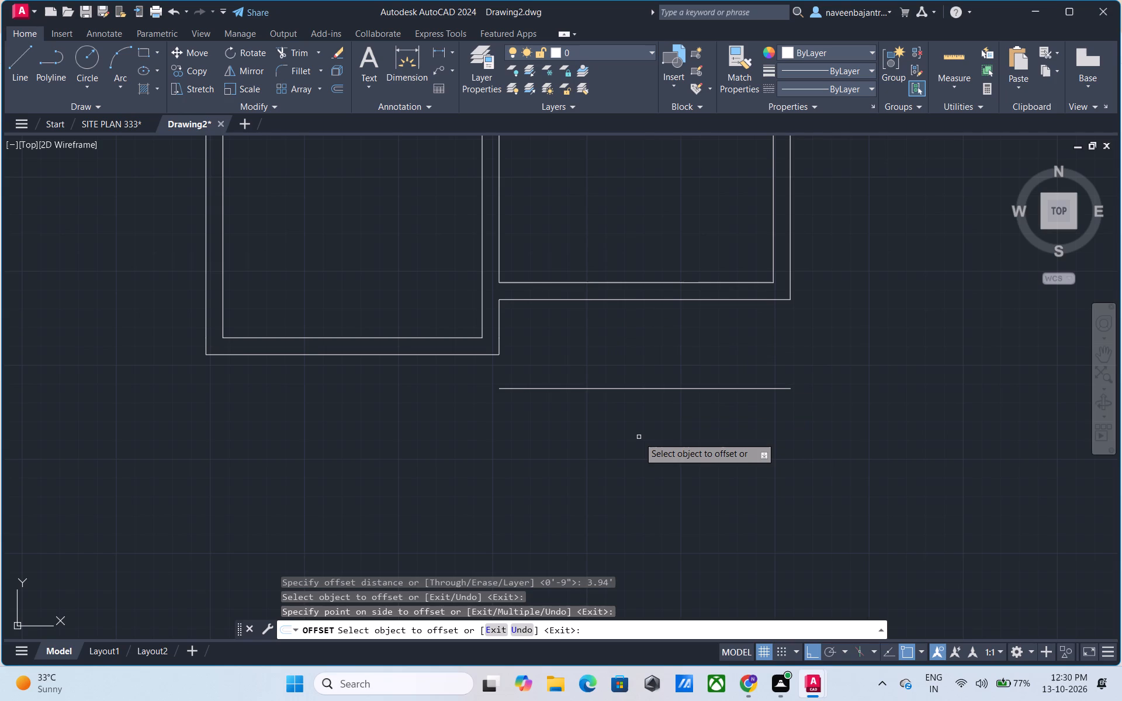
key("Escape")
Draw a vertical line from the lower-left room's outer bottom-right corner down to the left end of the new offset line.
type("l")
key("space")
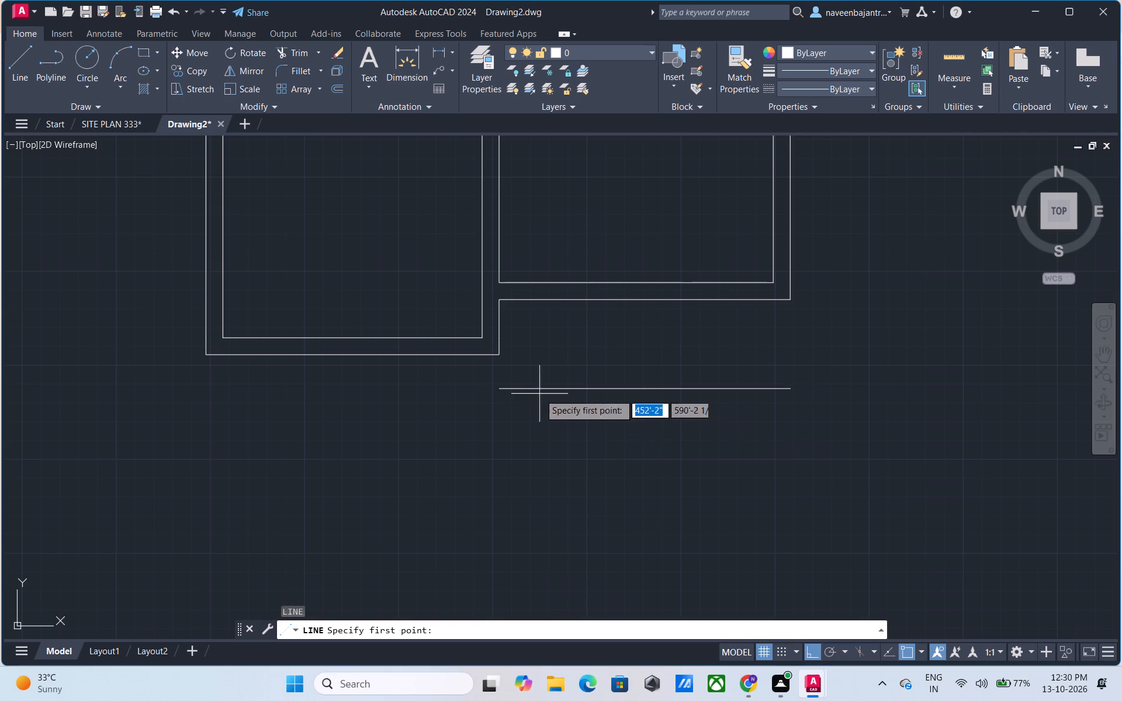
left_click(497, 353)
left_click(497, 387)
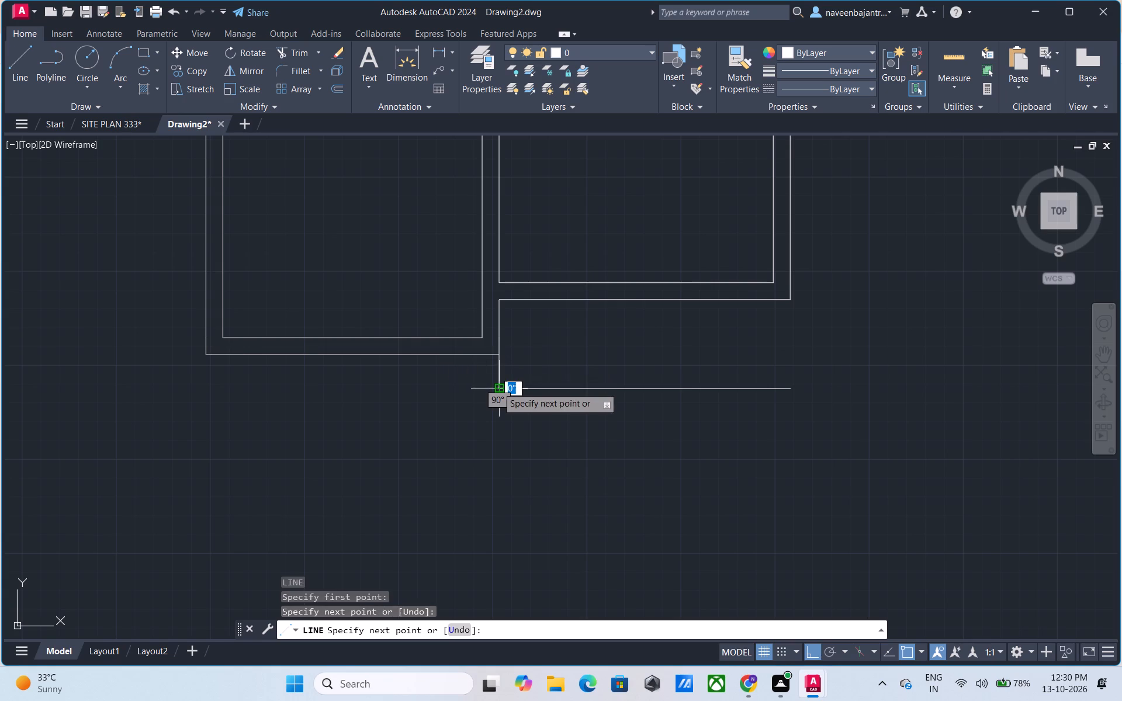
key("Escape")
Draw a horizontal line about 15'-8" long leftward from the offset line's left end, past the outer left wall.
key("l")
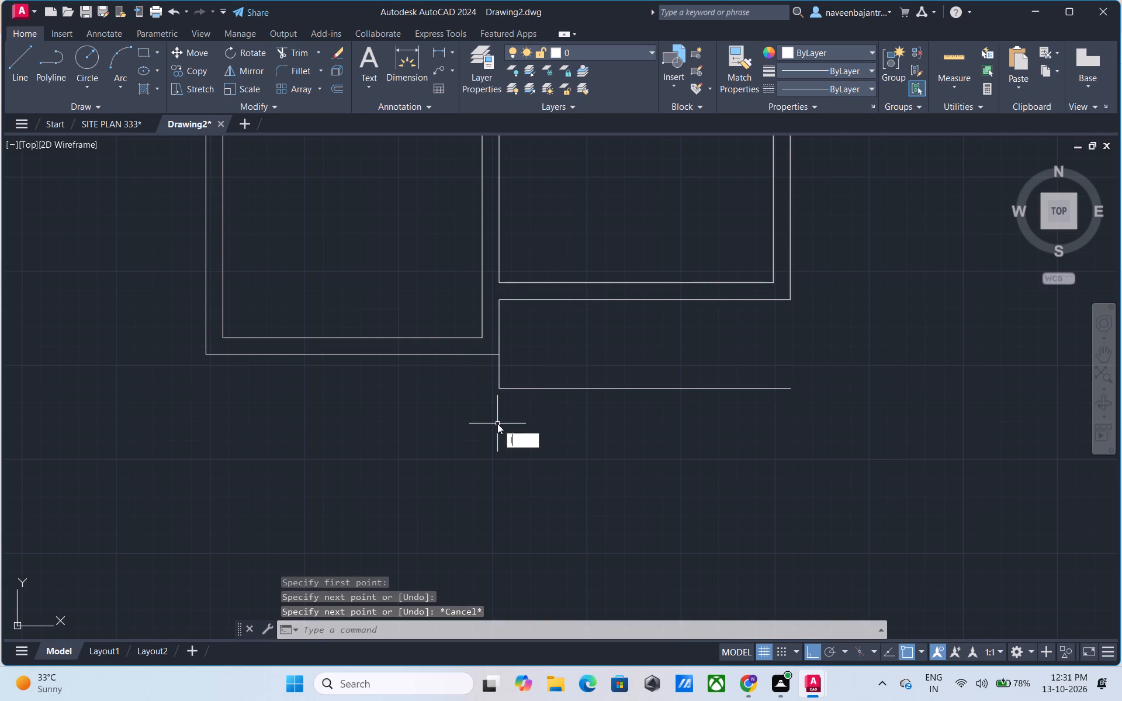
key("space")
left_click(498, 391)
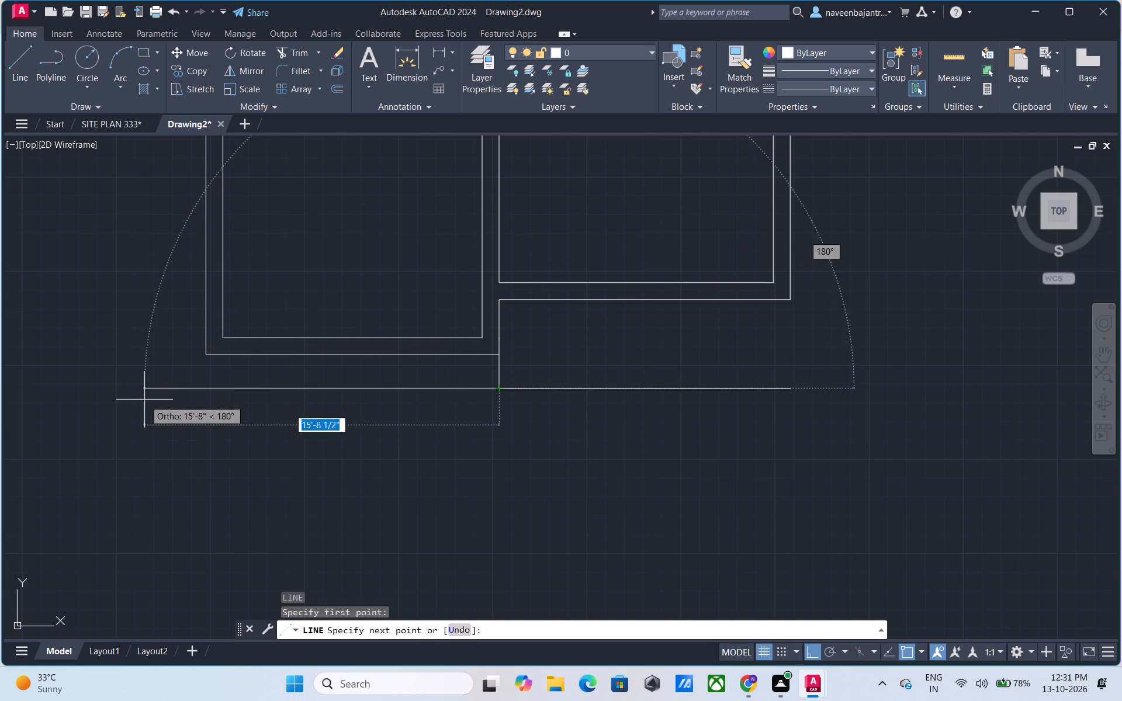
left_click(144, 400)
key("Escape")
Draw a vertical line from the lower-left room's outer bottom-left corner down across the new horizontal line.
type("l")
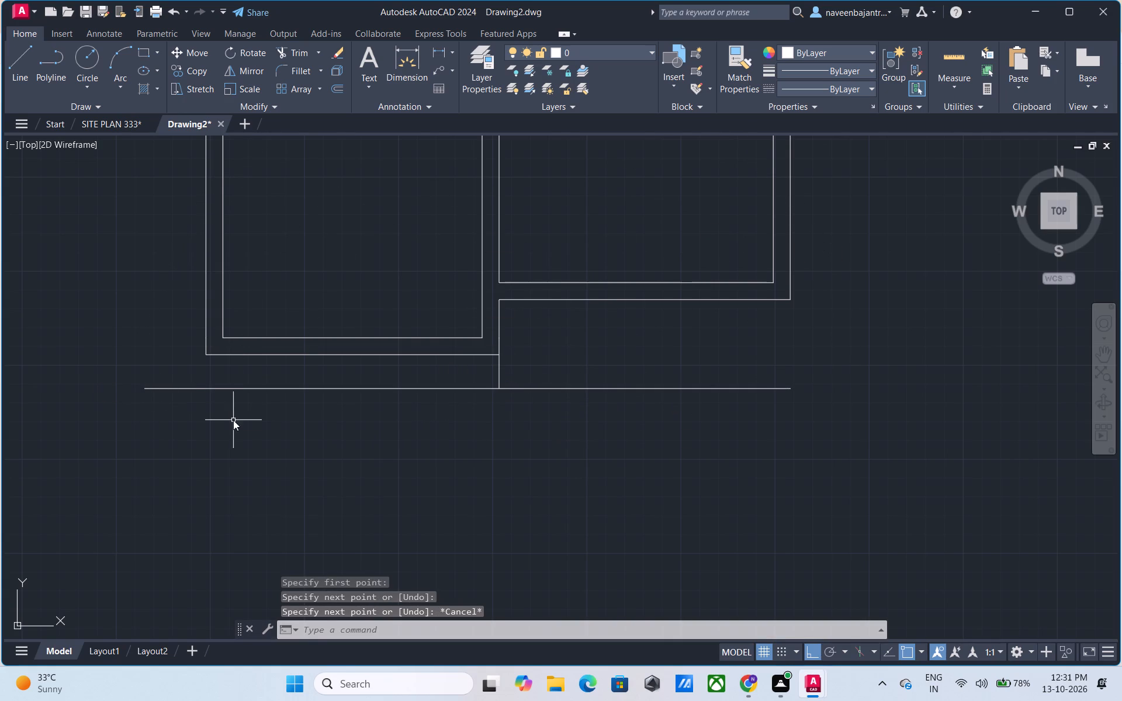
key("space")
left_click(204, 357)
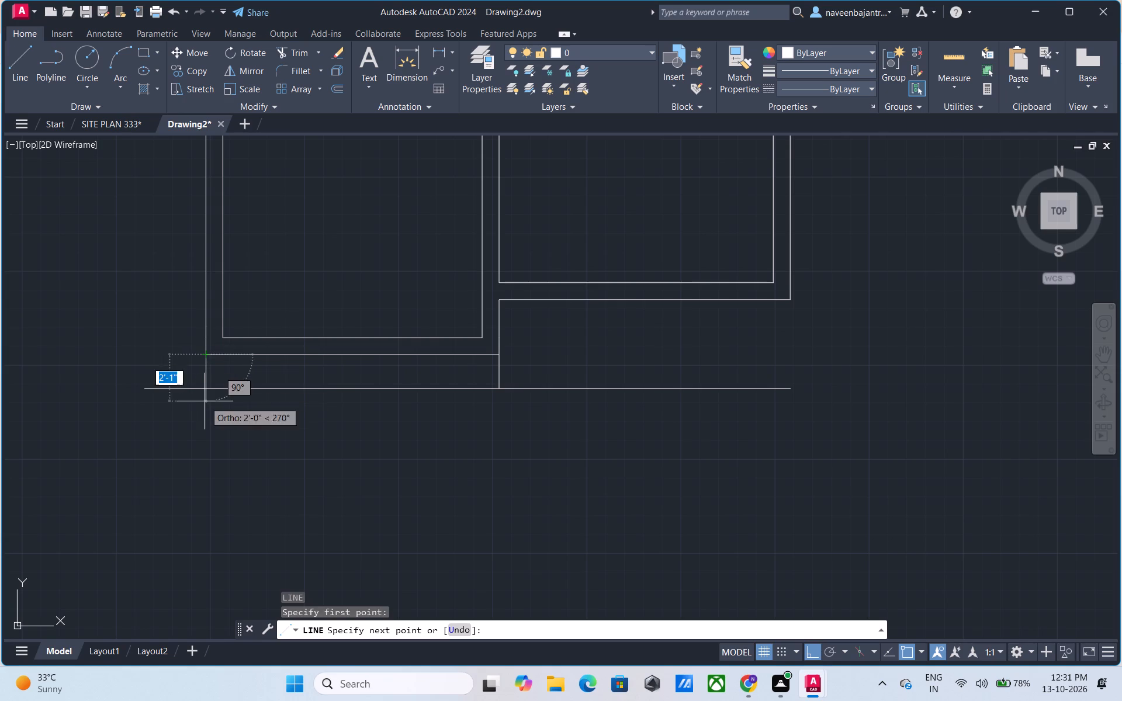
left_click(205, 407)
key("Escape")
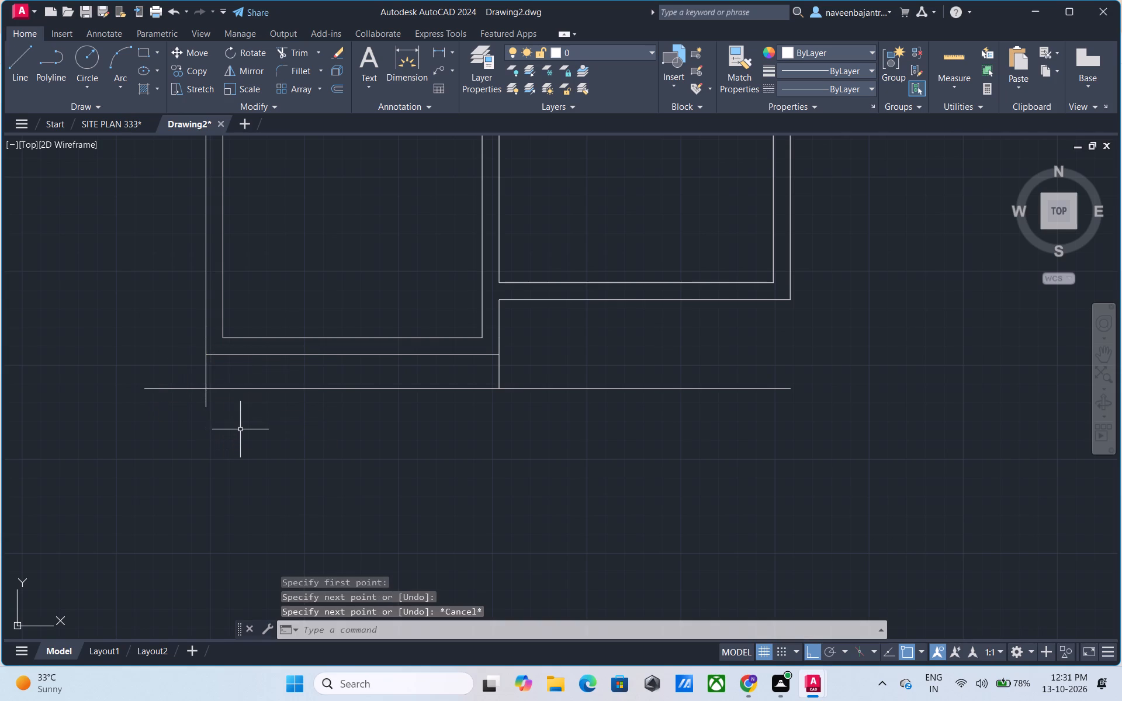
Trim both overshoots at the new bottom-left corner and remove the lower-left room's two former bottom wall lines.
key("t")
type("r")
key("space")
left_click(171, 389)
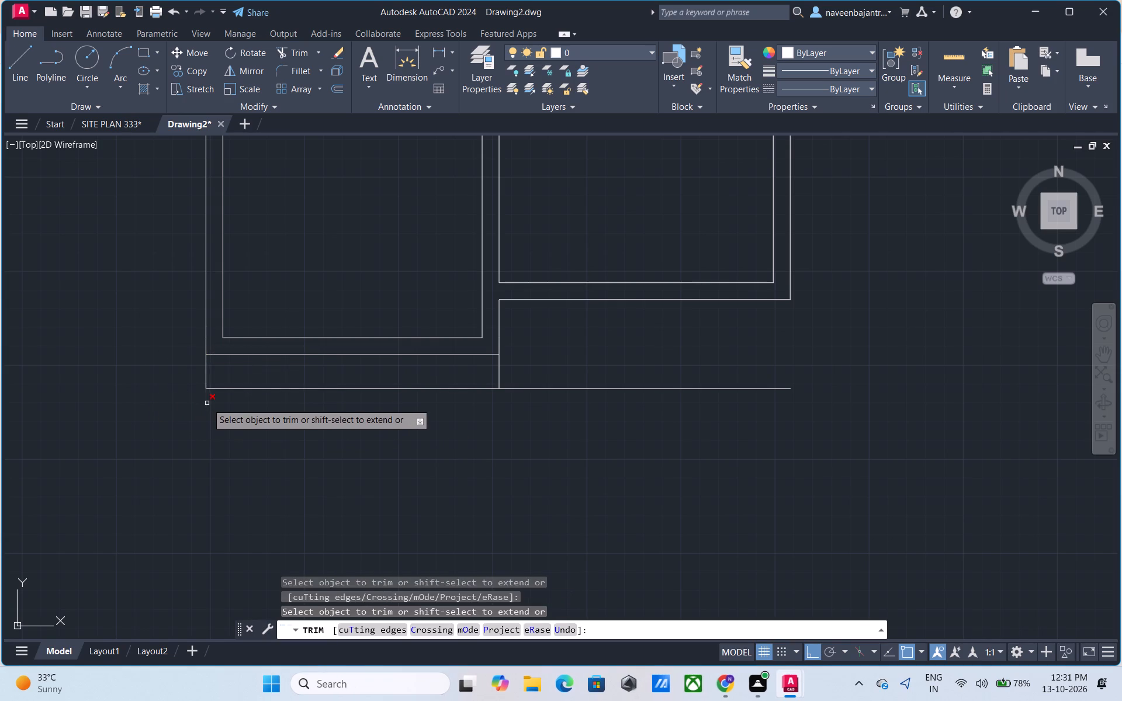
left_click(207, 403)
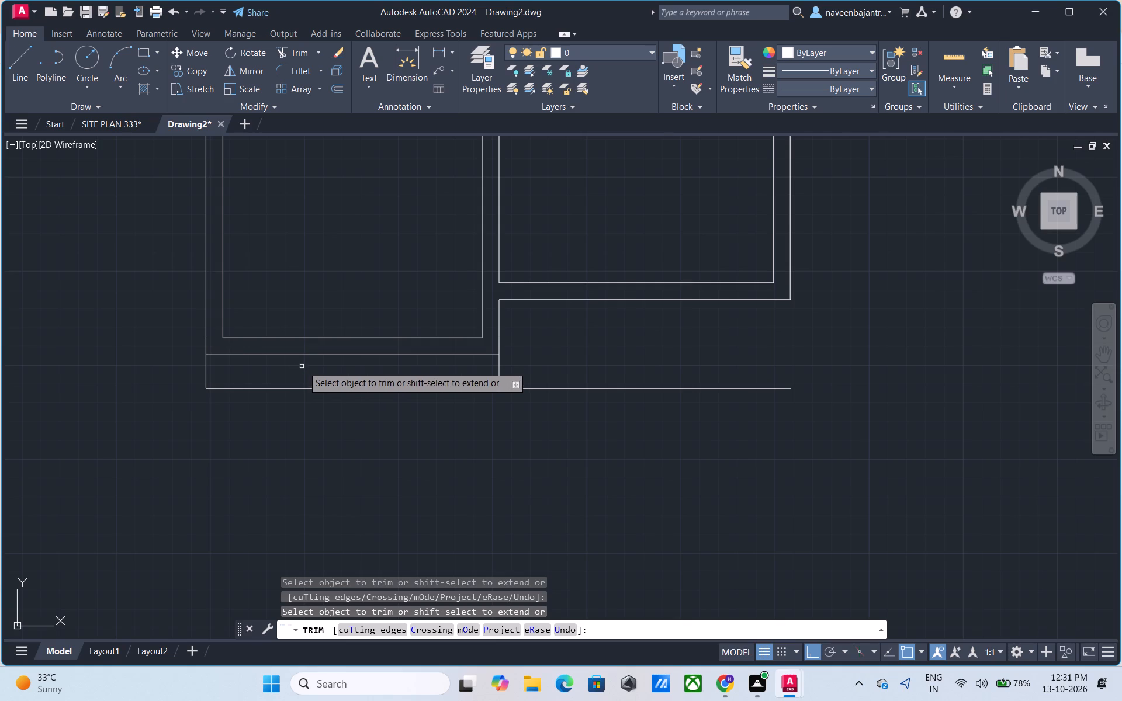
left_click(321, 356)
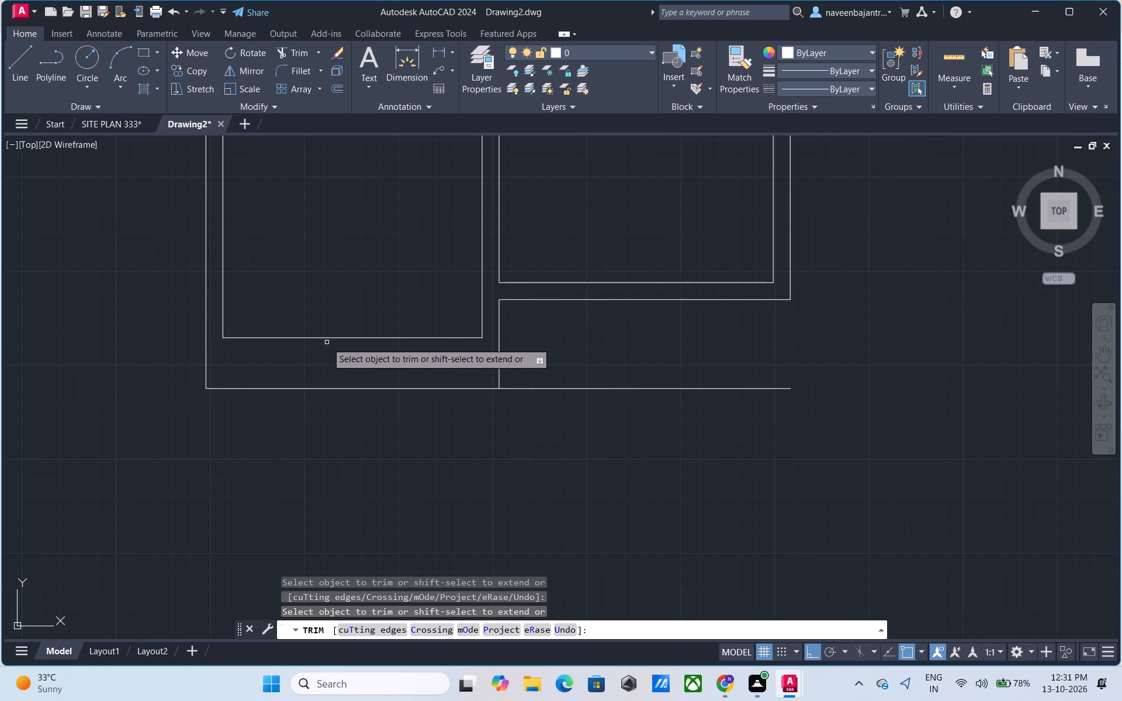
left_click(329, 339)
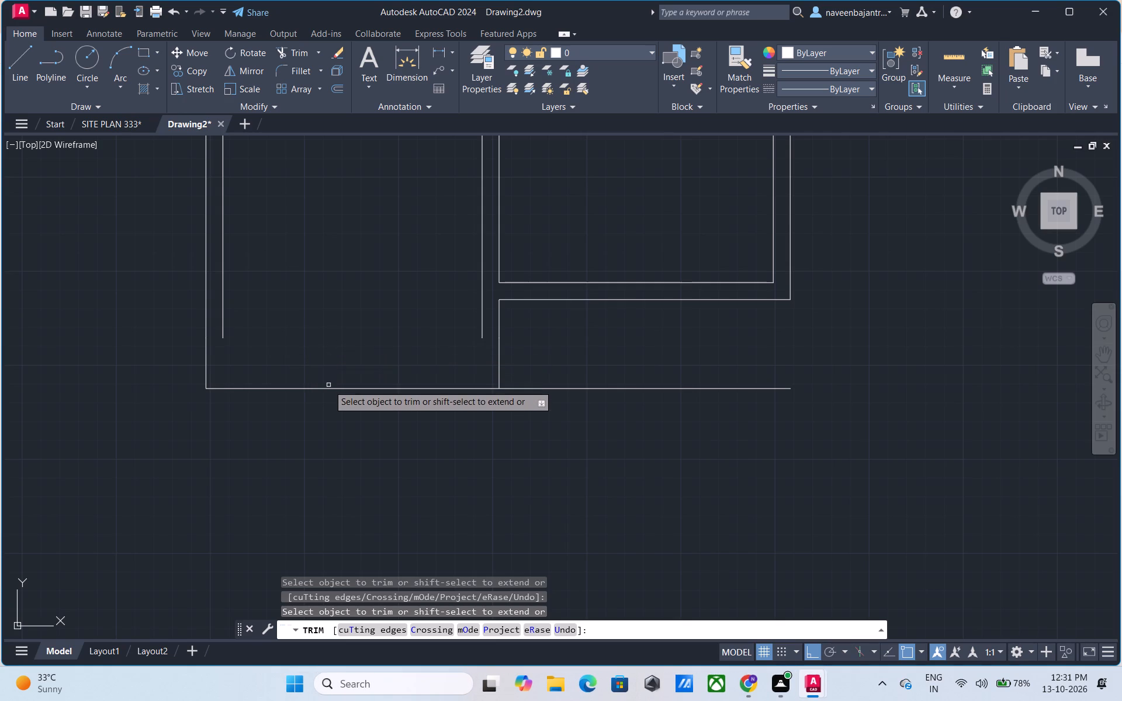
key("Escape")
Offset the lower-left room's outer bottom wall line 9" inward.
type("o 9\"")
key("Return")
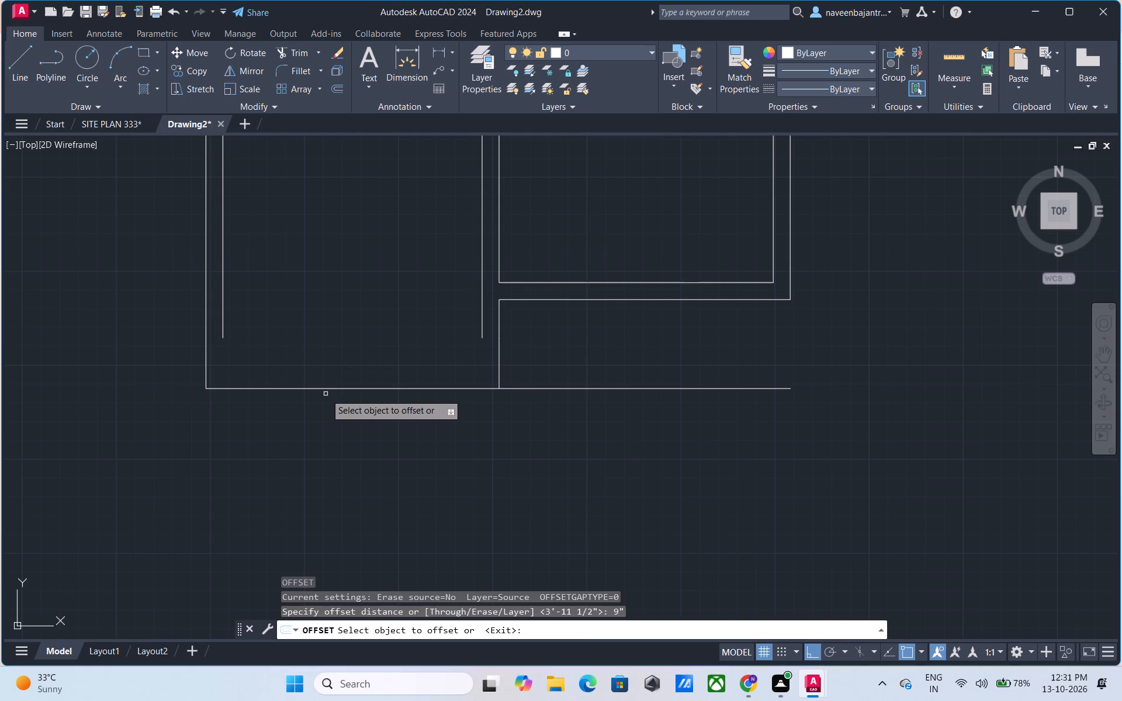
left_click(349, 388)
left_click(354, 376)
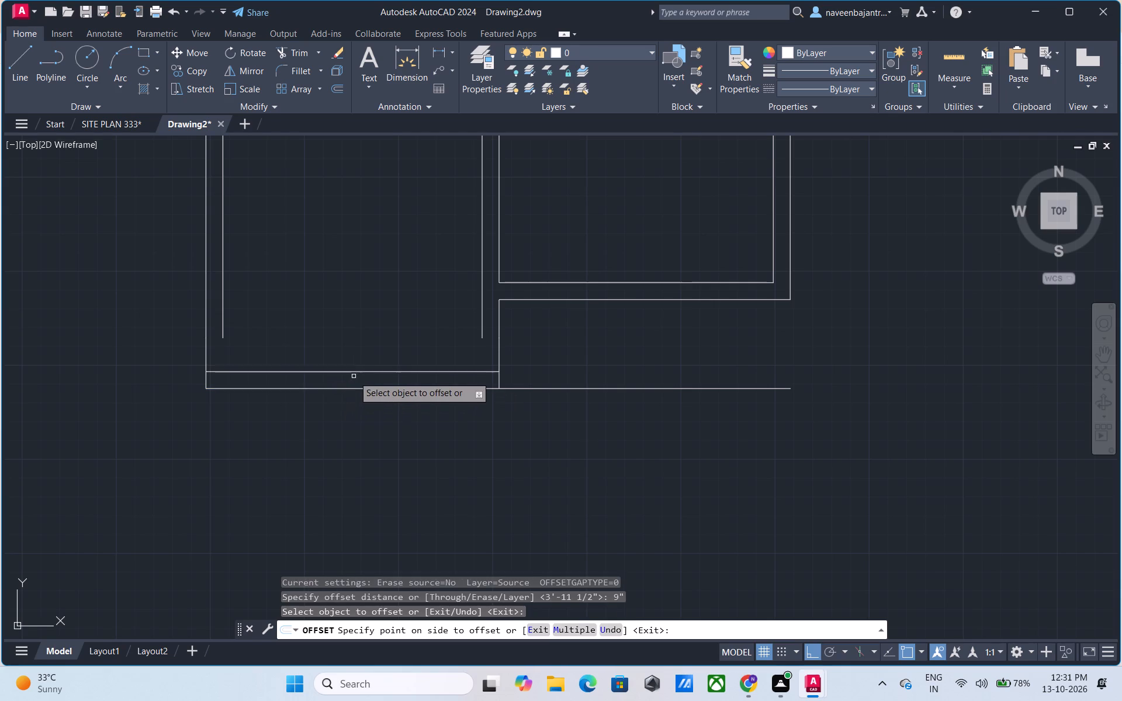
key("Escape")
Draw vertical lines from the lower ends of the lower-left room's two inner side wall lines down past the outer bottom line.
type("l")
key("space")
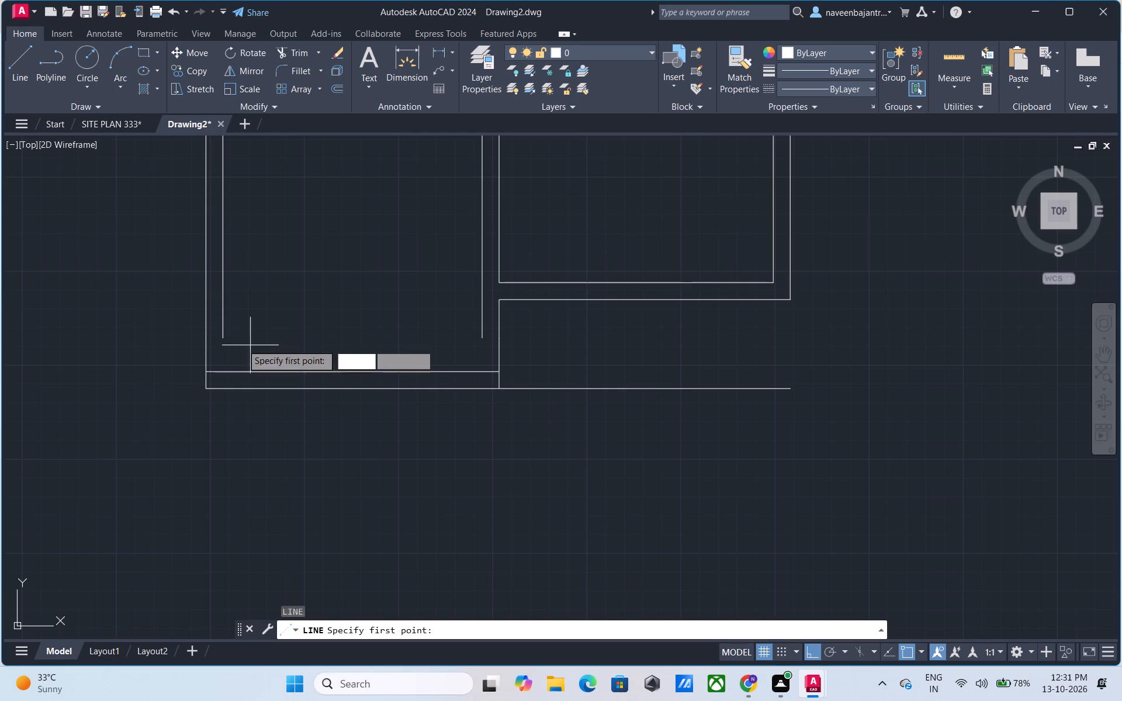
left_click(221, 339)
left_click(219, 411)
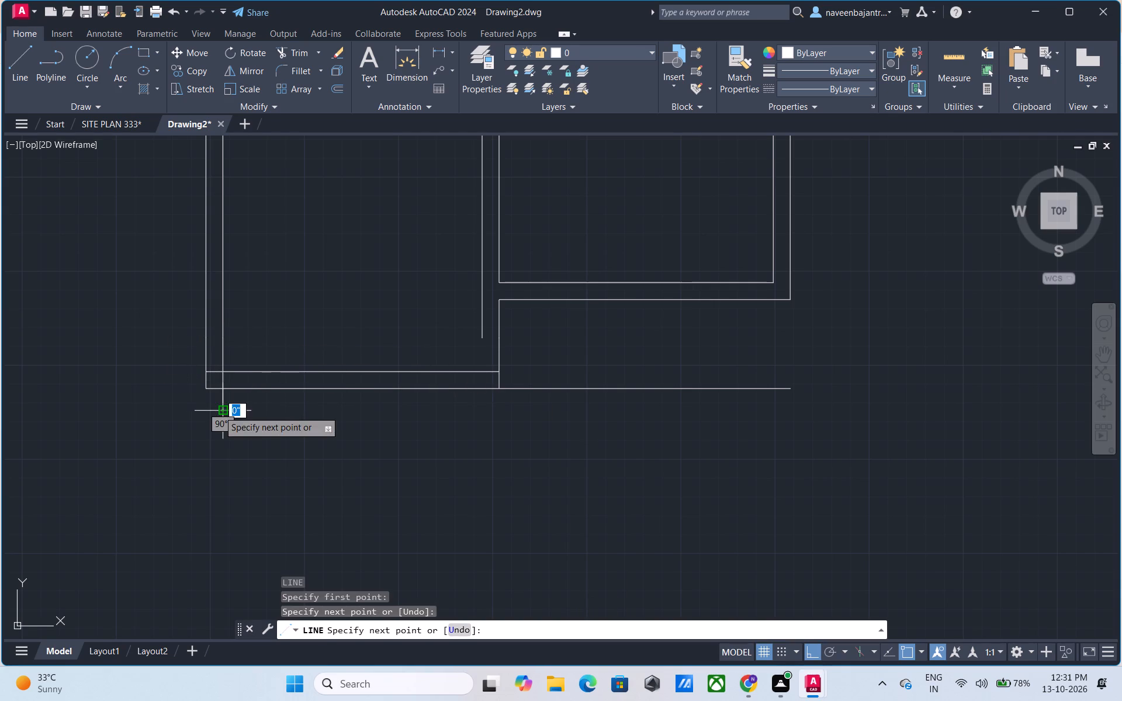
key("Escape")
key("l")
key("space")
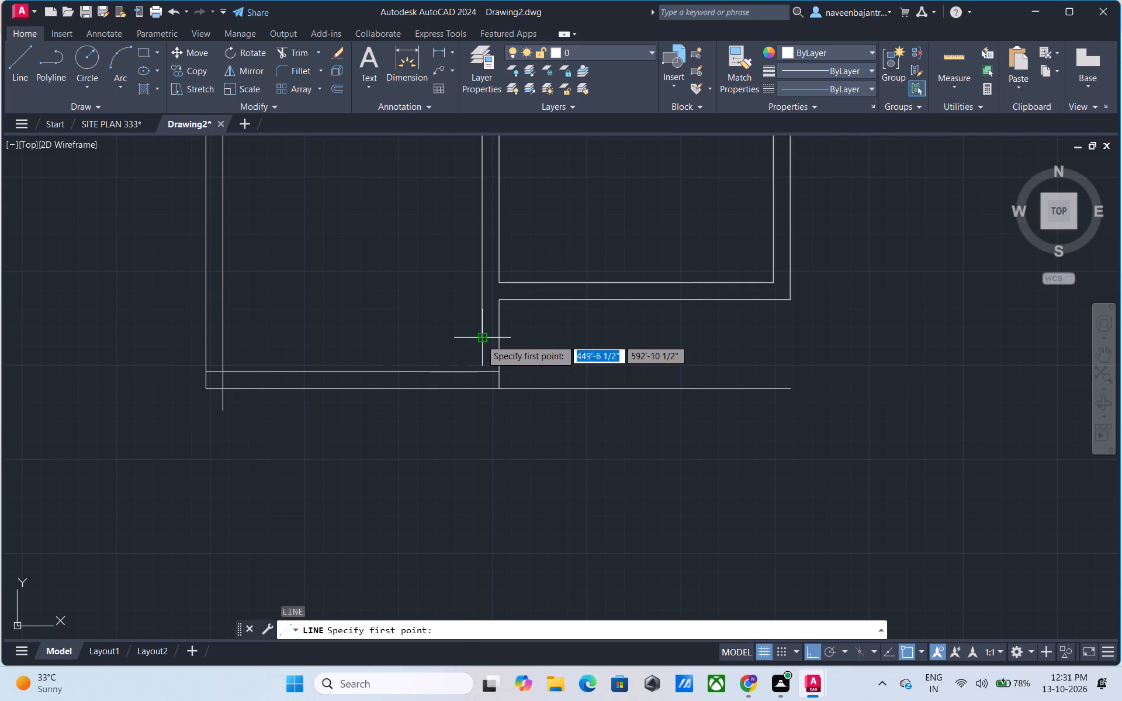
left_click(481, 339)
left_click(476, 414)
key("Escape")
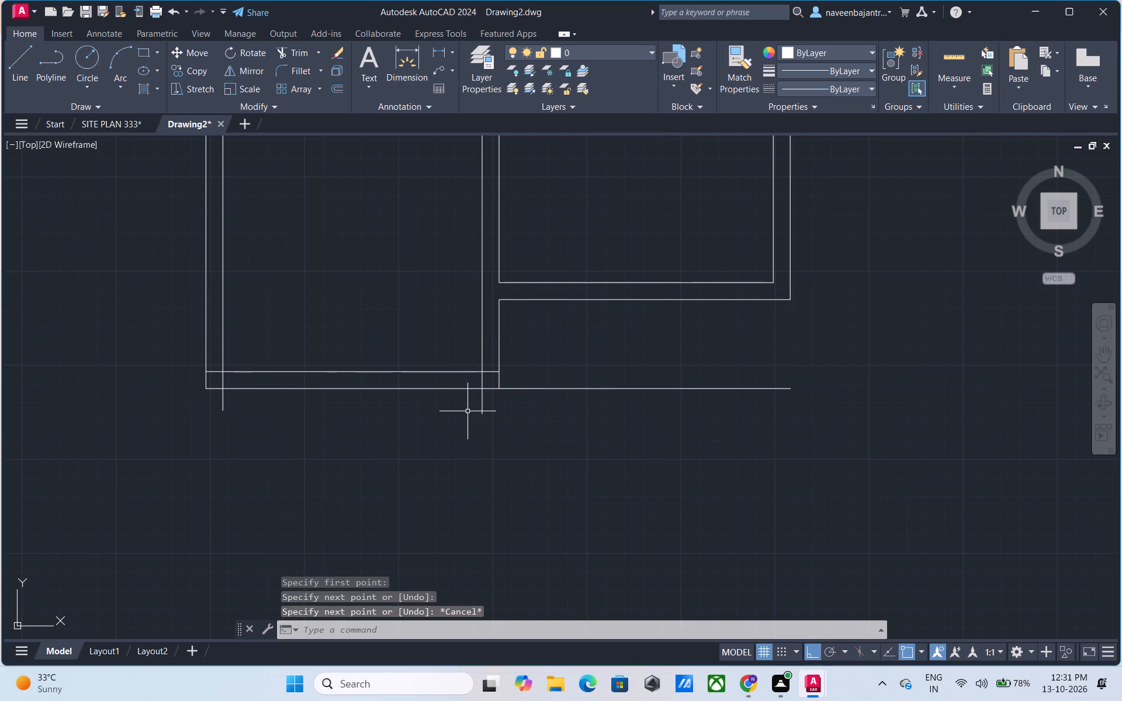
Trim the overshooting line ends at both bottom corners of the lower-left room to leave clean inner wall corners.
type("tr")
key("space")
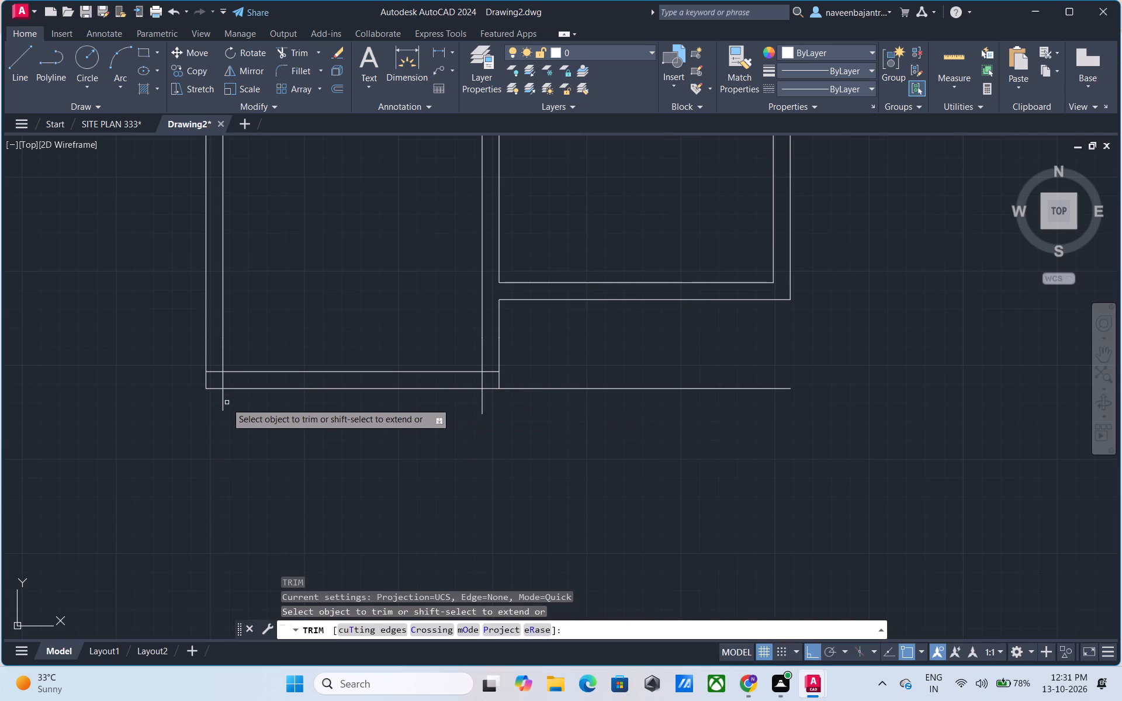
left_click(224, 404)
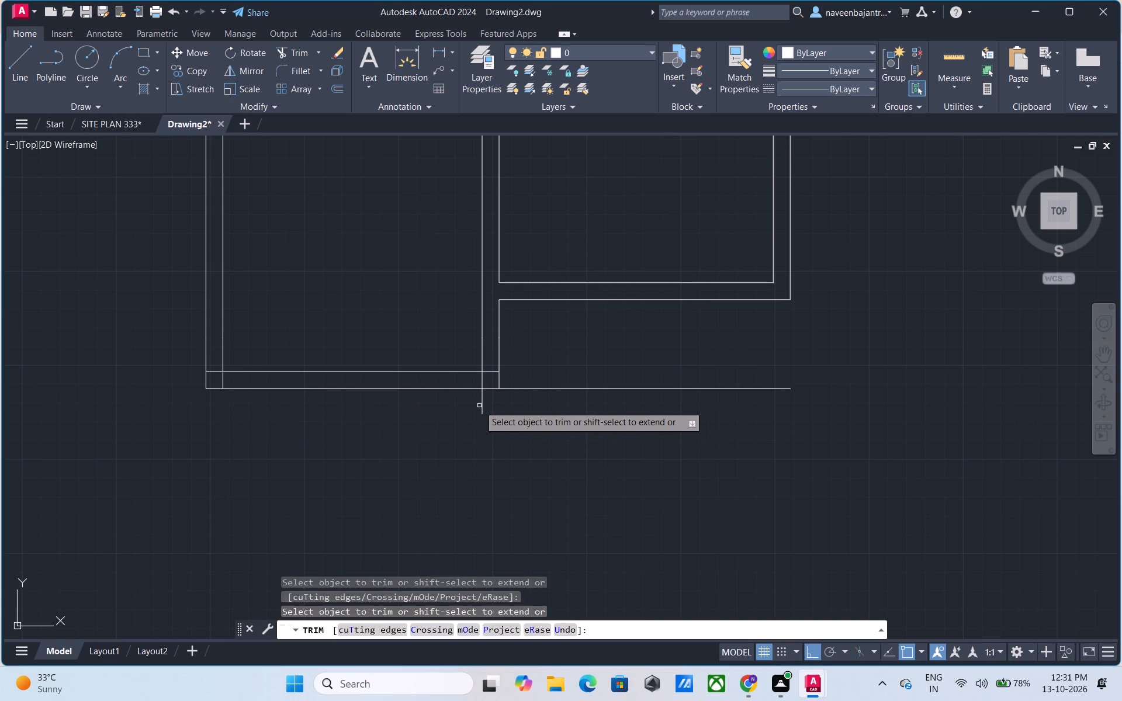
left_click(480, 404)
left_click(482, 379)
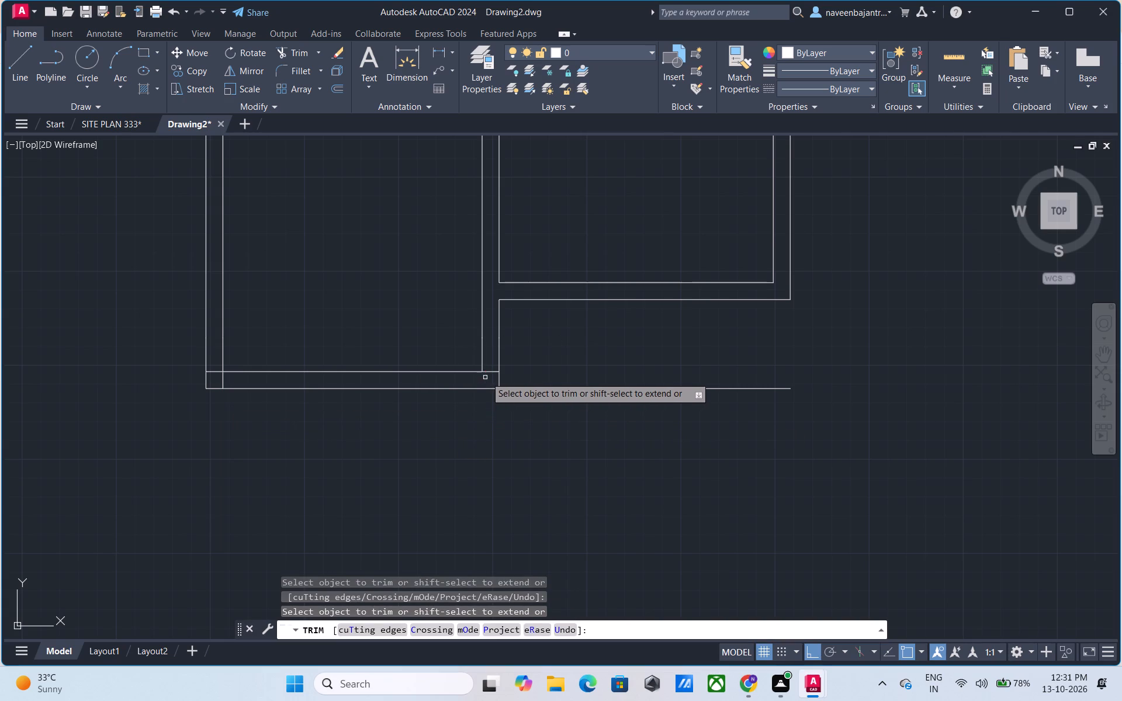
left_click(491, 372)
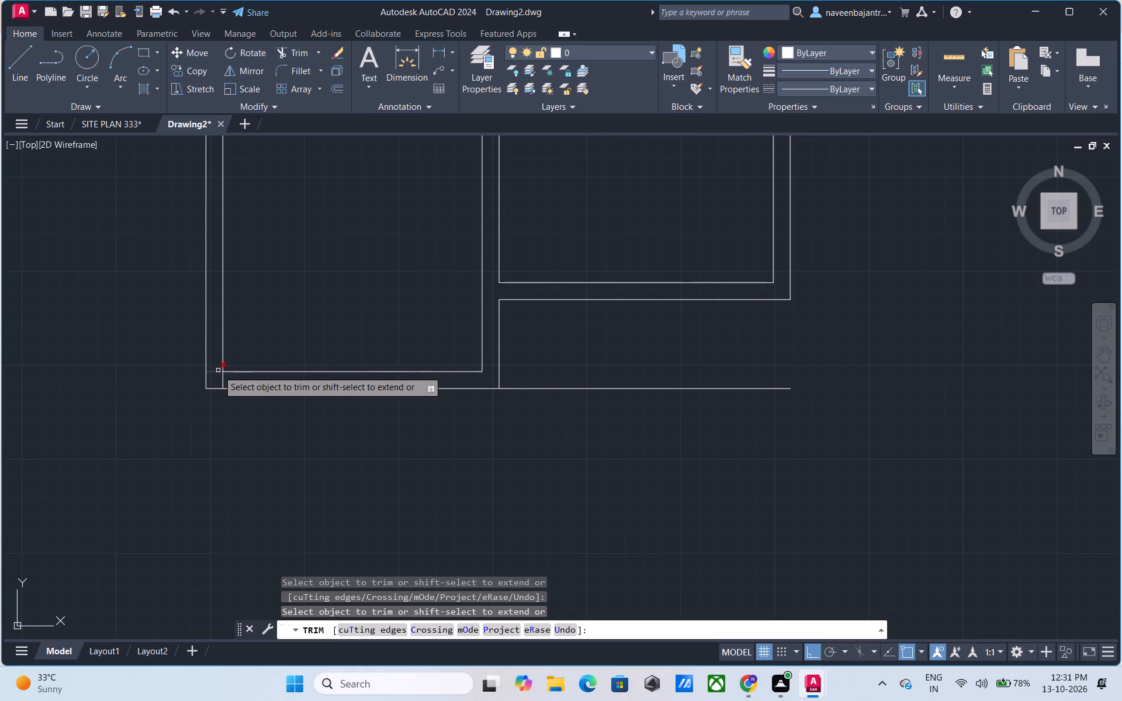
left_click(218, 370)
left_click(222, 376)
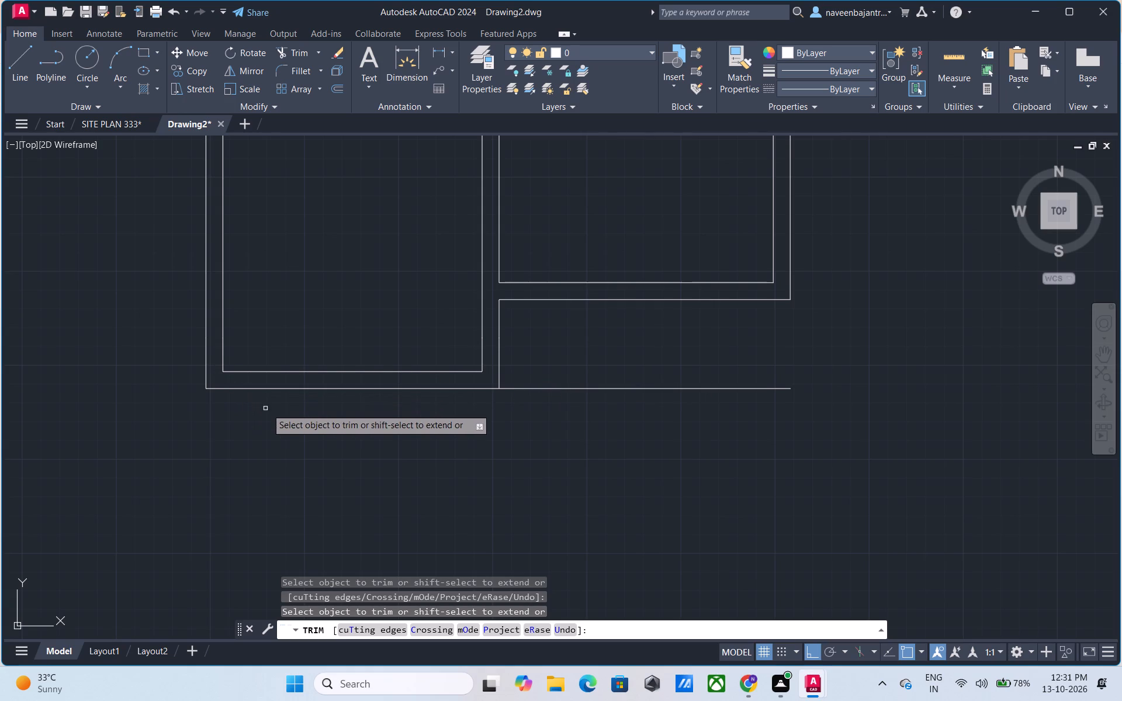
key("Escape")
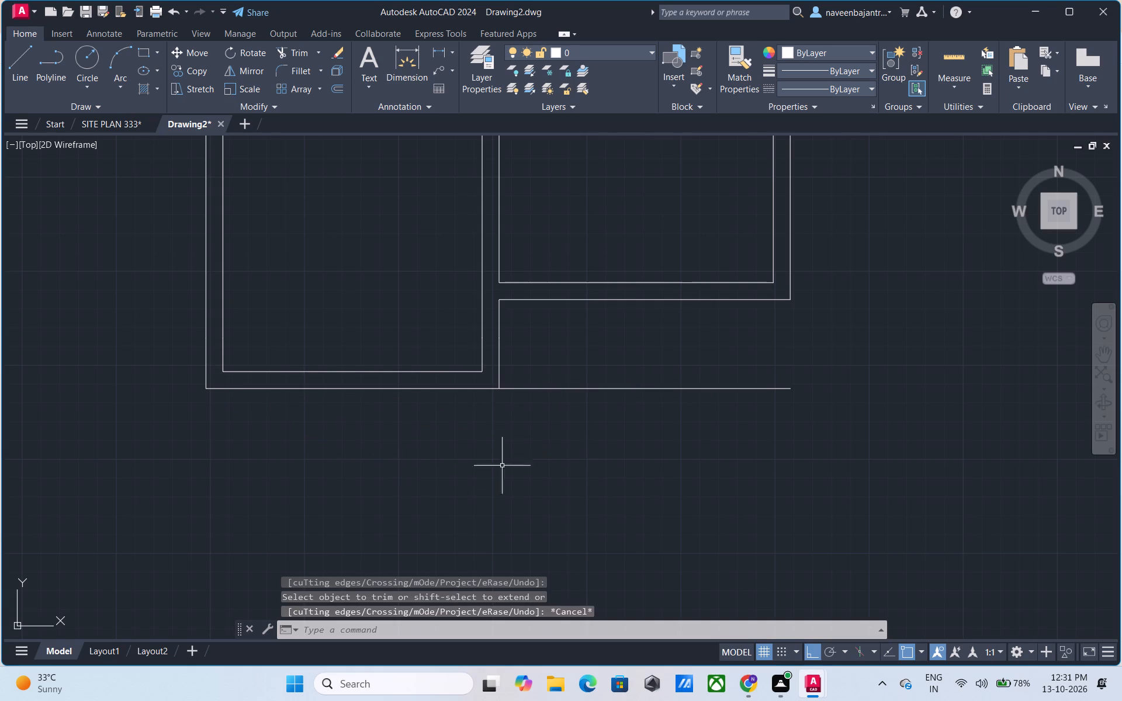
Draw a vertical line from the lower-right room's outer bottom-right corner down to the right end of the bottom line.
middle_click_drag(545, 470, 350, 491)
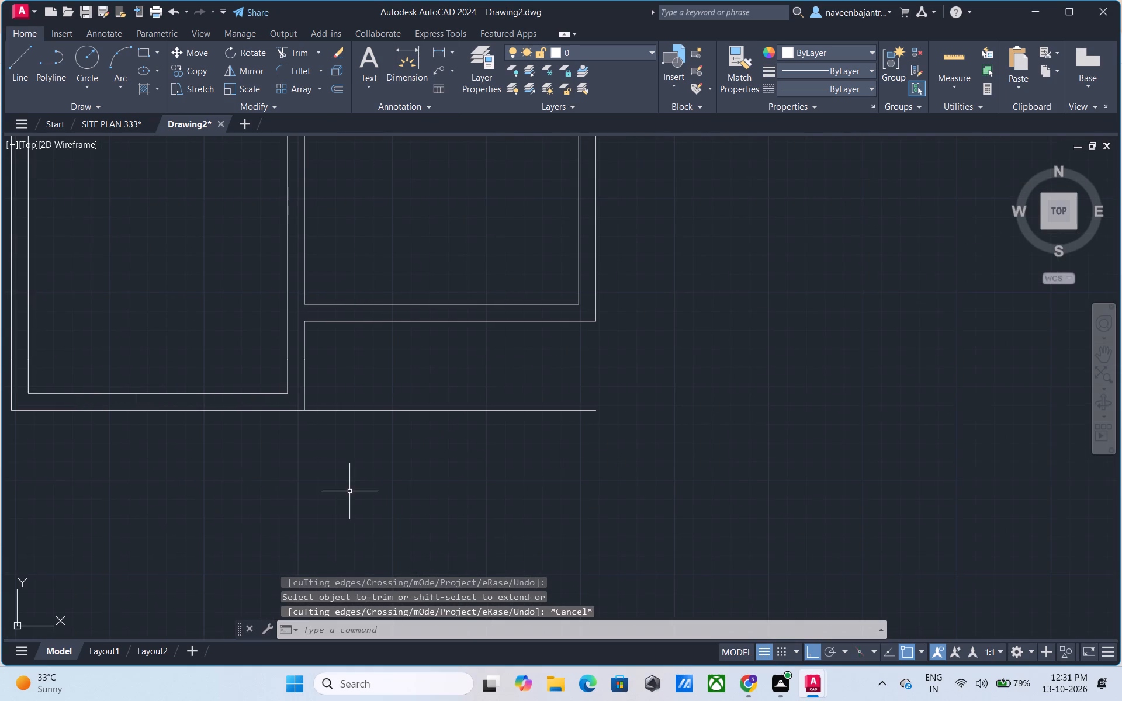
key("l")
key("space")
left_click(594, 320)
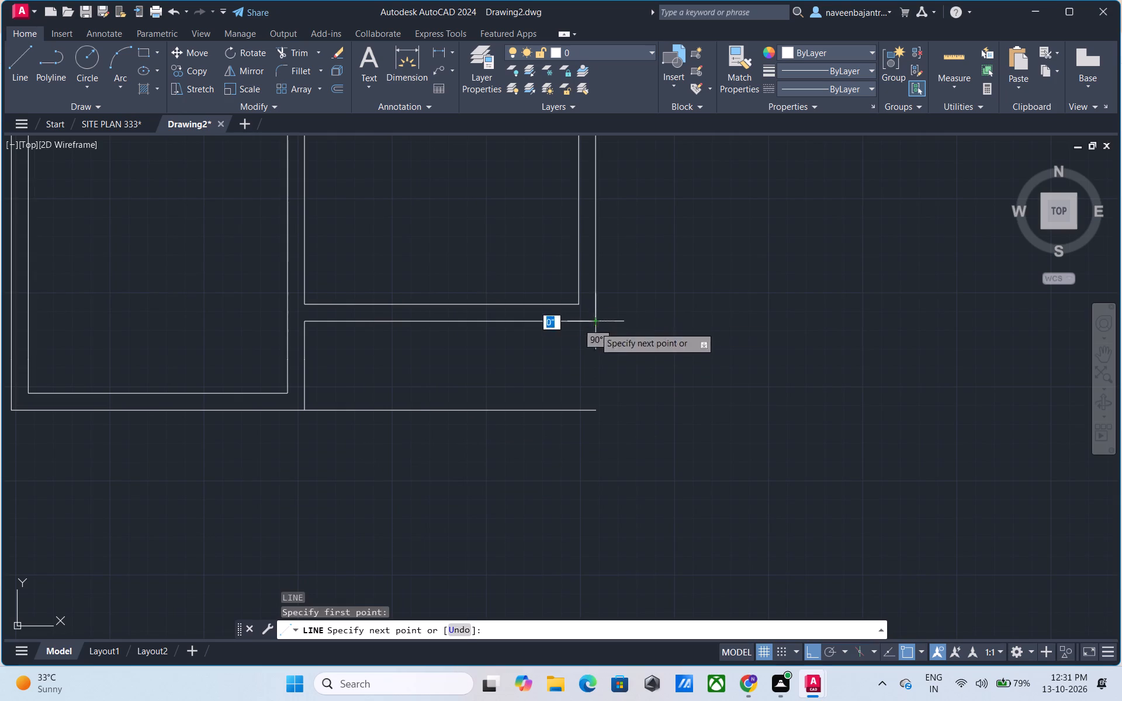
left_click(593, 410)
key("Escape")
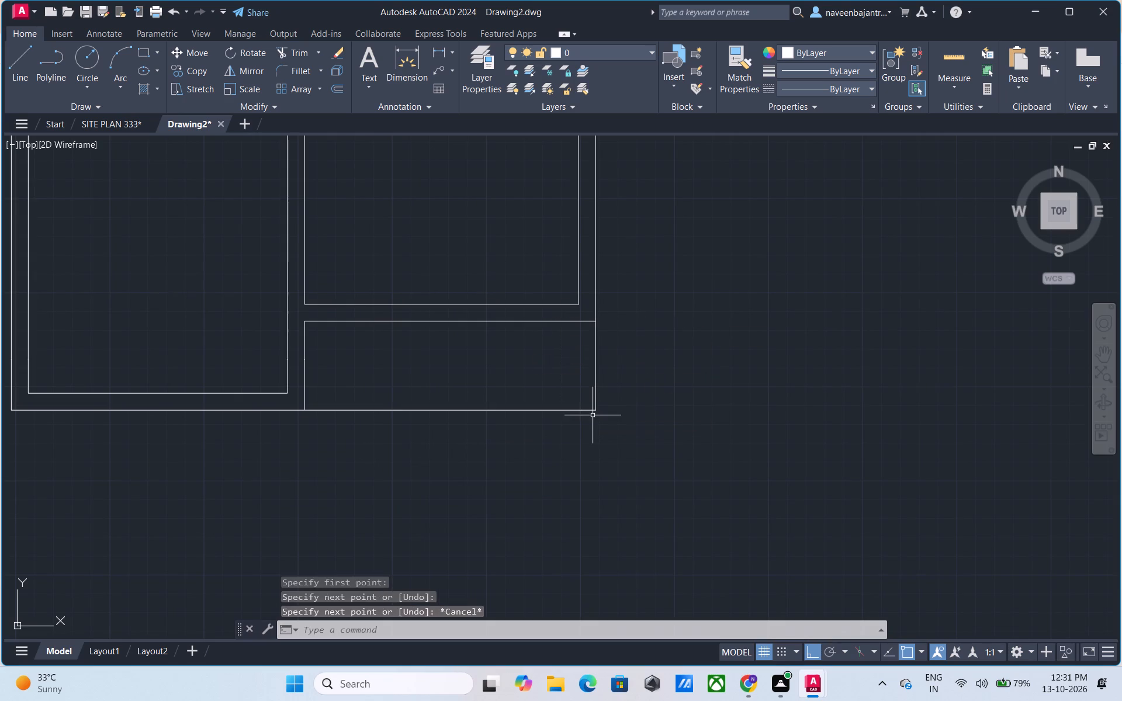
Examine the wall layout of the whole floor plan, from the bottom rooms up to the top-right rooms.
scroll(593, 415, "down", 3)
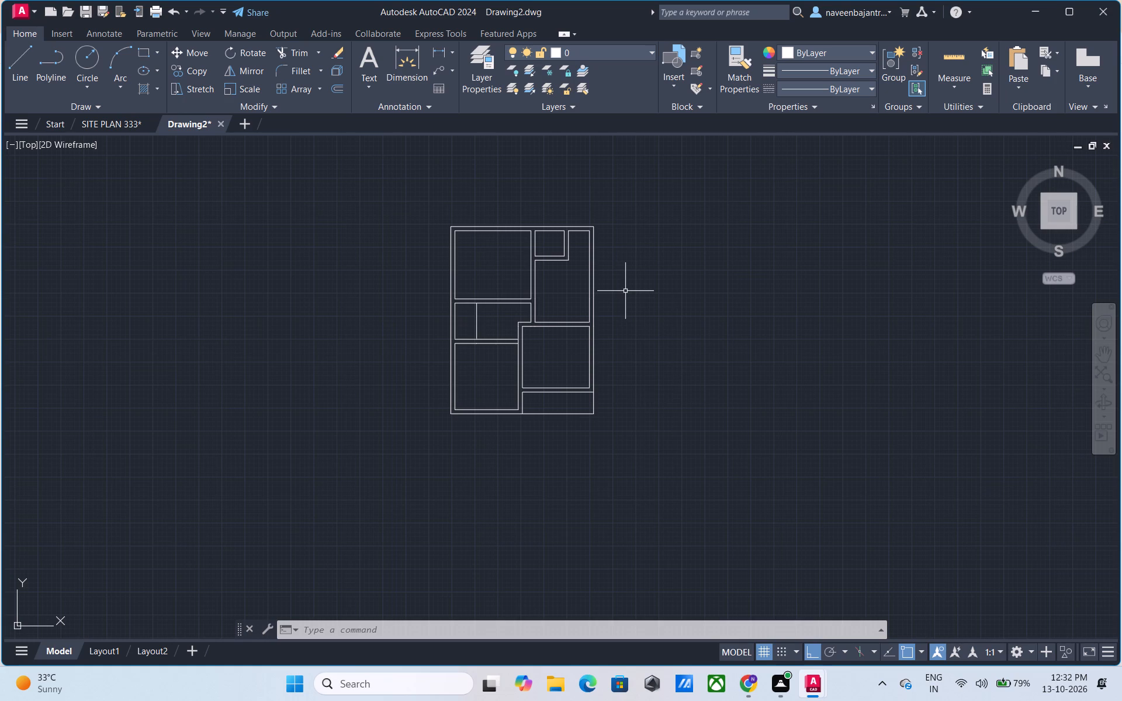
middle_click_drag(626, 290, 602, 339)
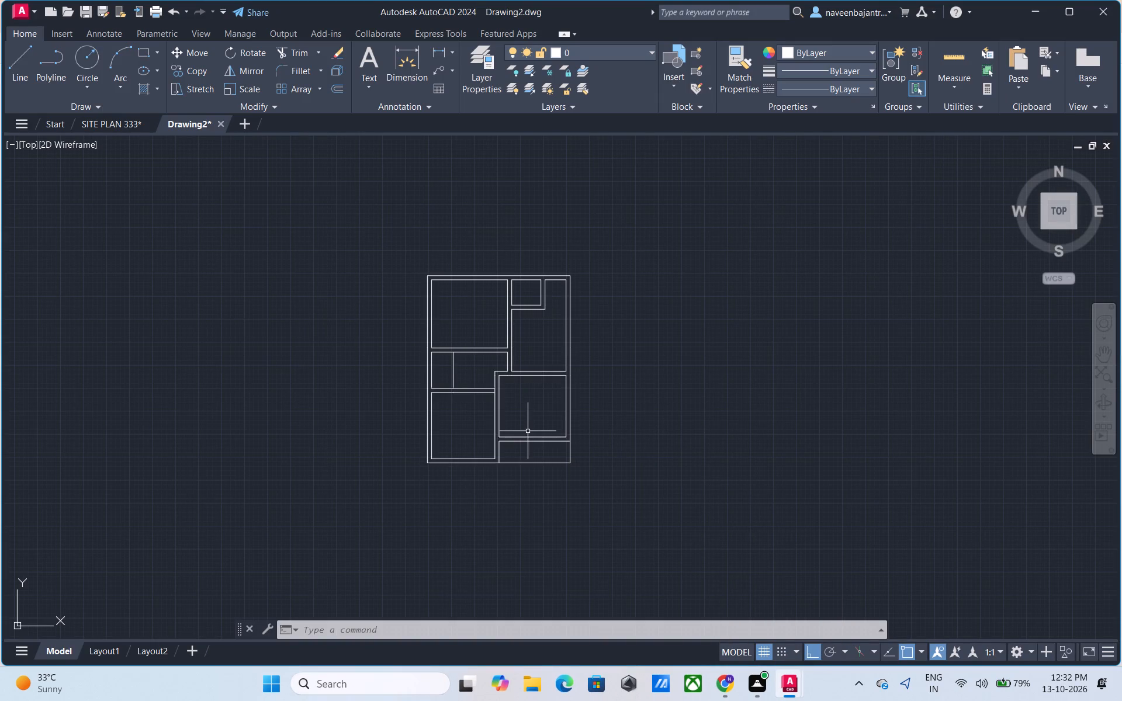
scroll(528, 431, "up", 1)
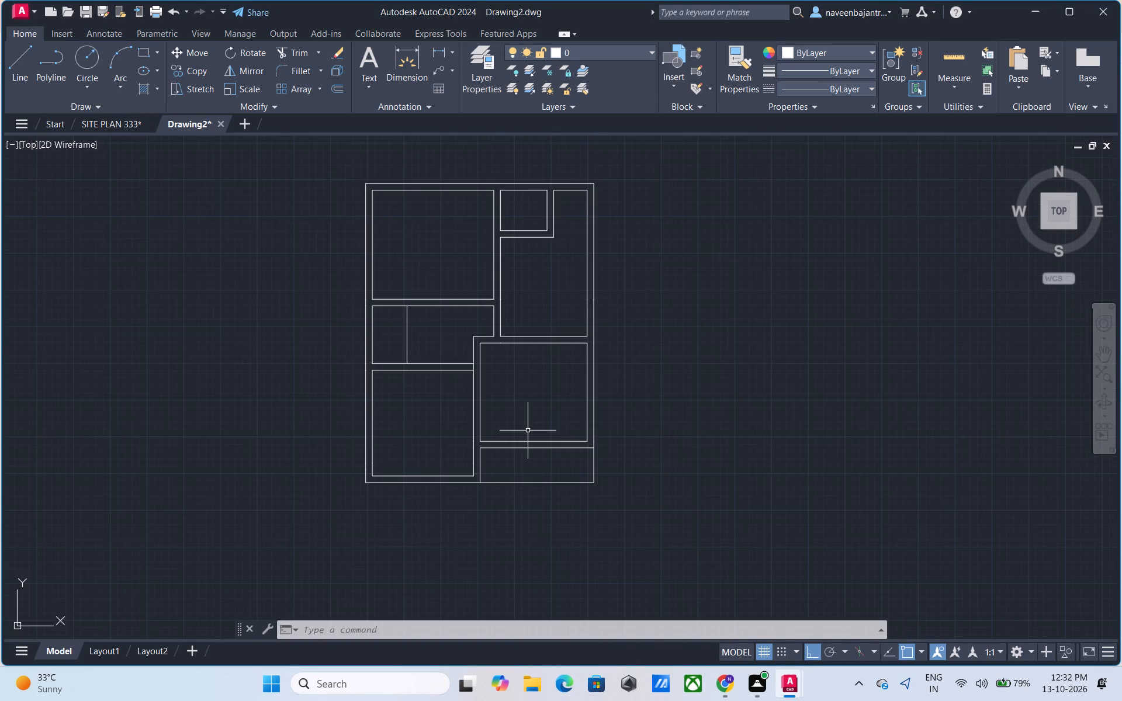
scroll(528, 431, "up", 1)
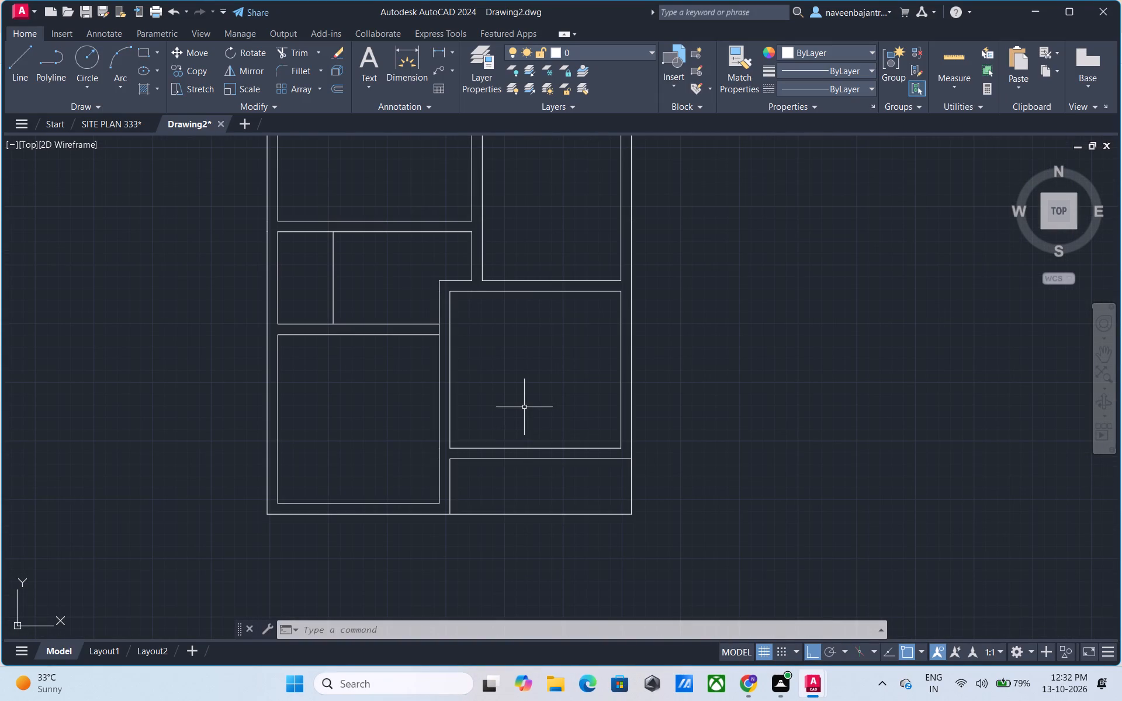
middle_click_drag(524, 407, 627, 465)
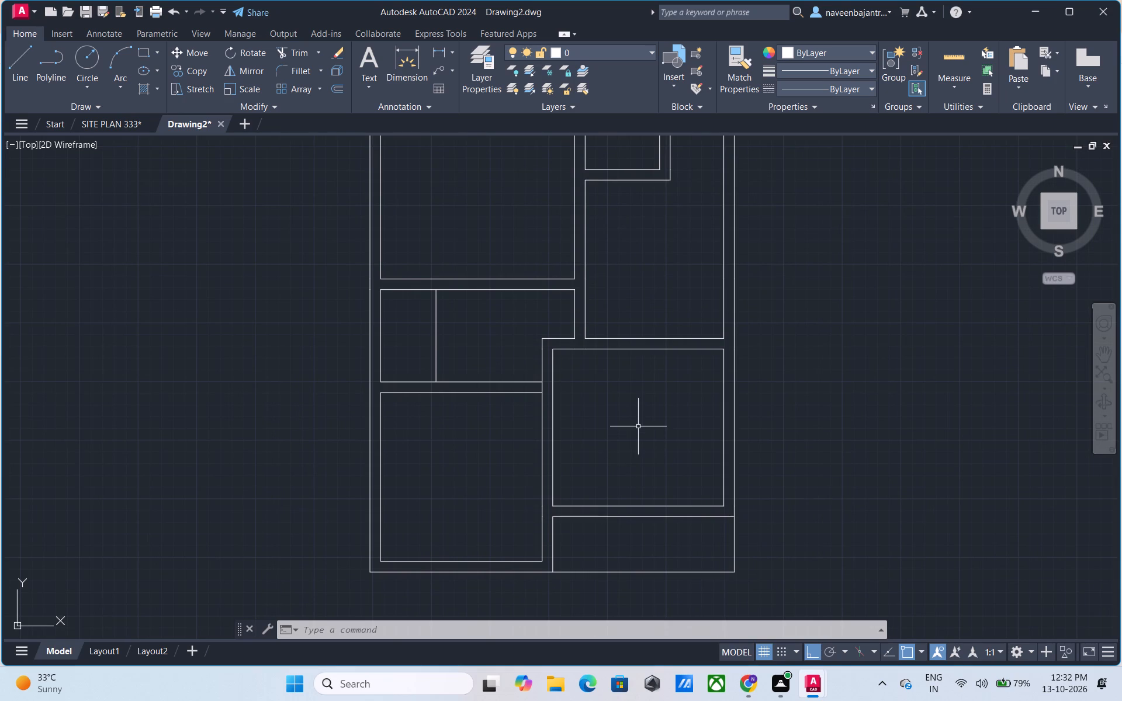
middle_click_drag(638, 424, 631, 451)
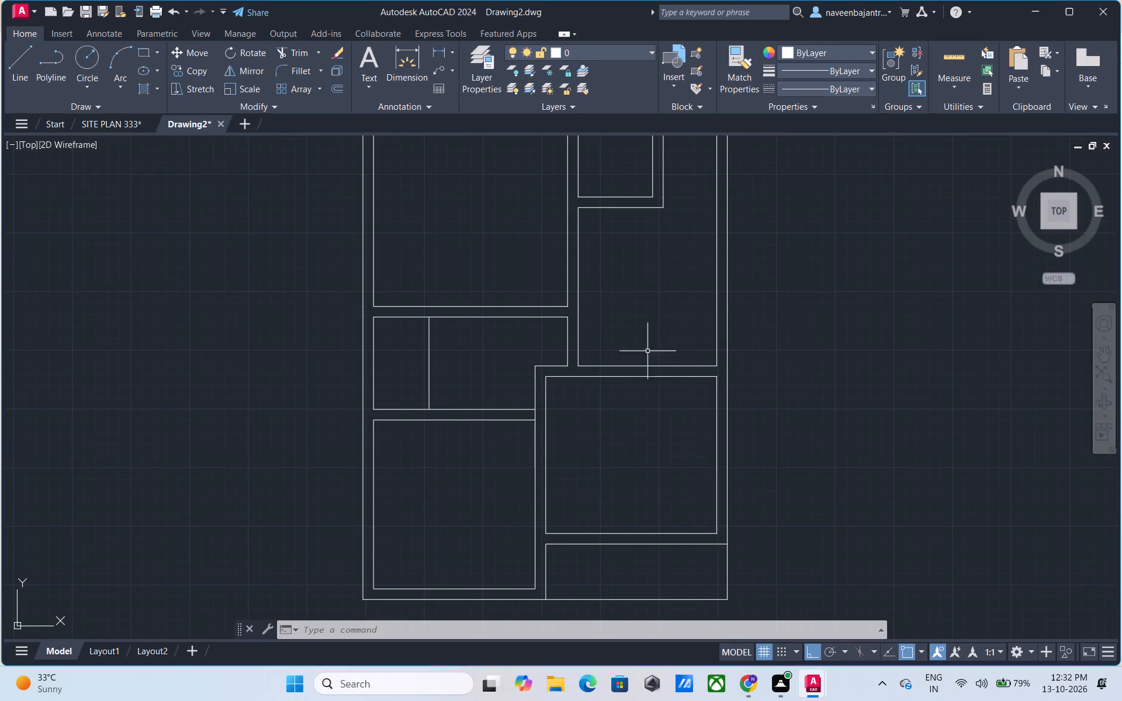
middle_click_drag(631, 301, 563, 424)
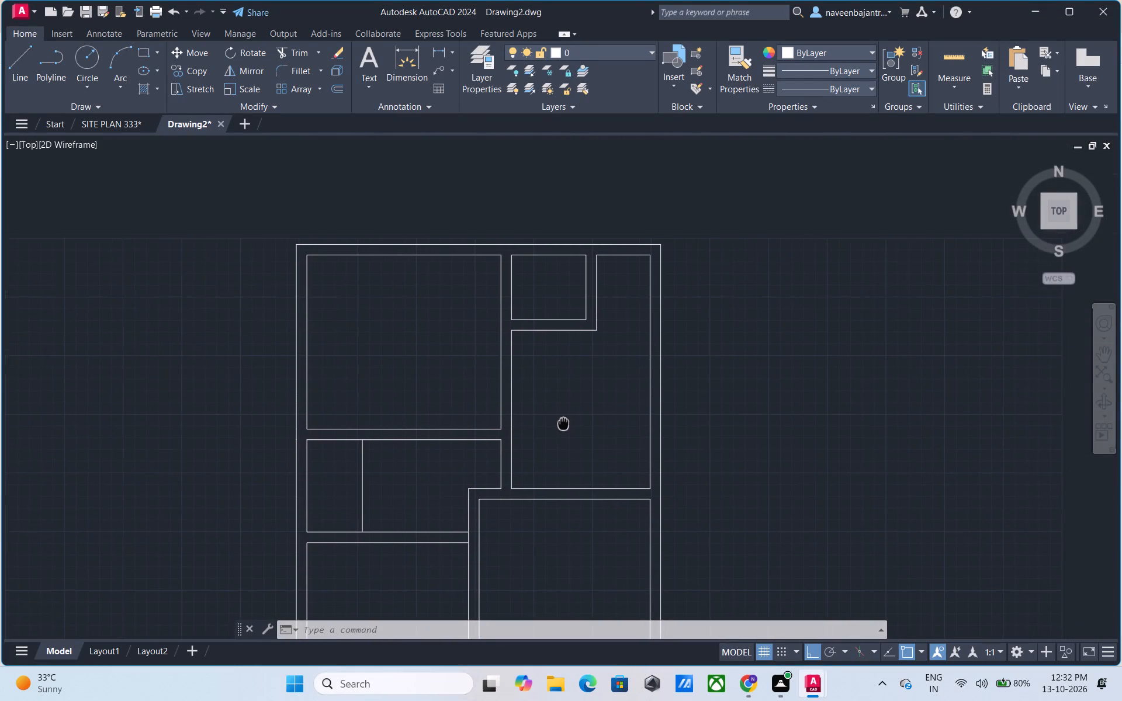
middle_click_drag(563, 424, 548, 442)
middle_click_drag(607, 332, 598, 386)
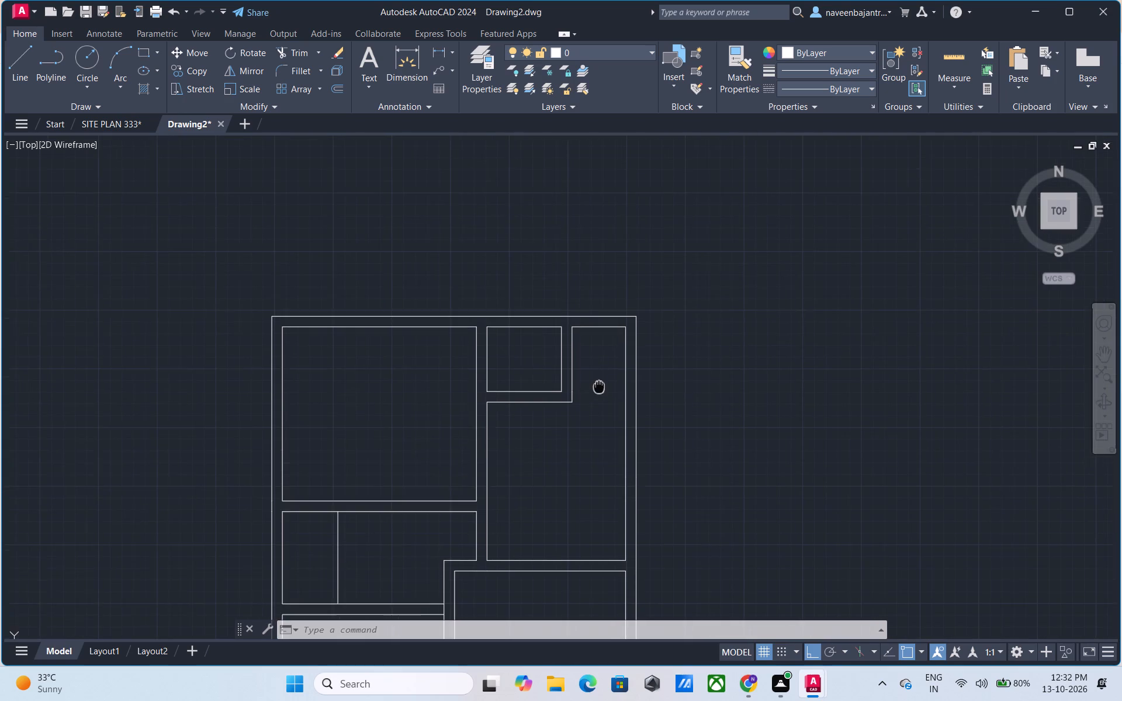
middle_click_drag(598, 386, 599, 427)
Draw a short horizontal line across the top of the partition between the small top room and the right-hand room.
scroll(580, 394, "up", 1)
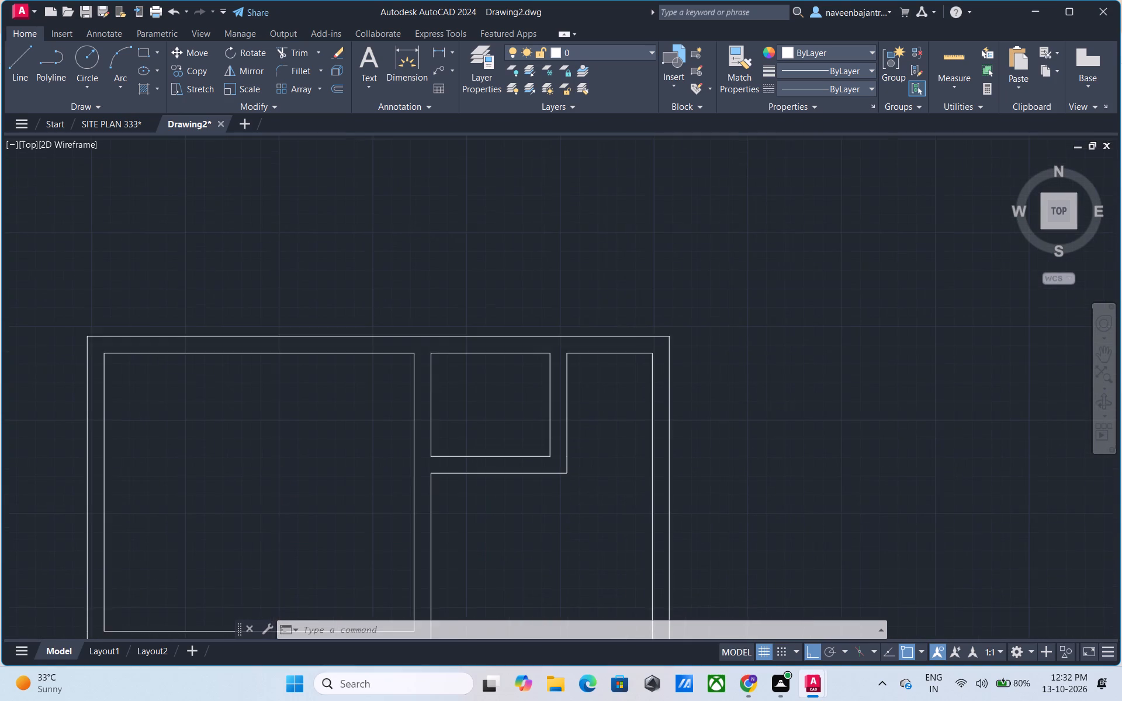
scroll(580, 394, "up", 2)
key("Escape")
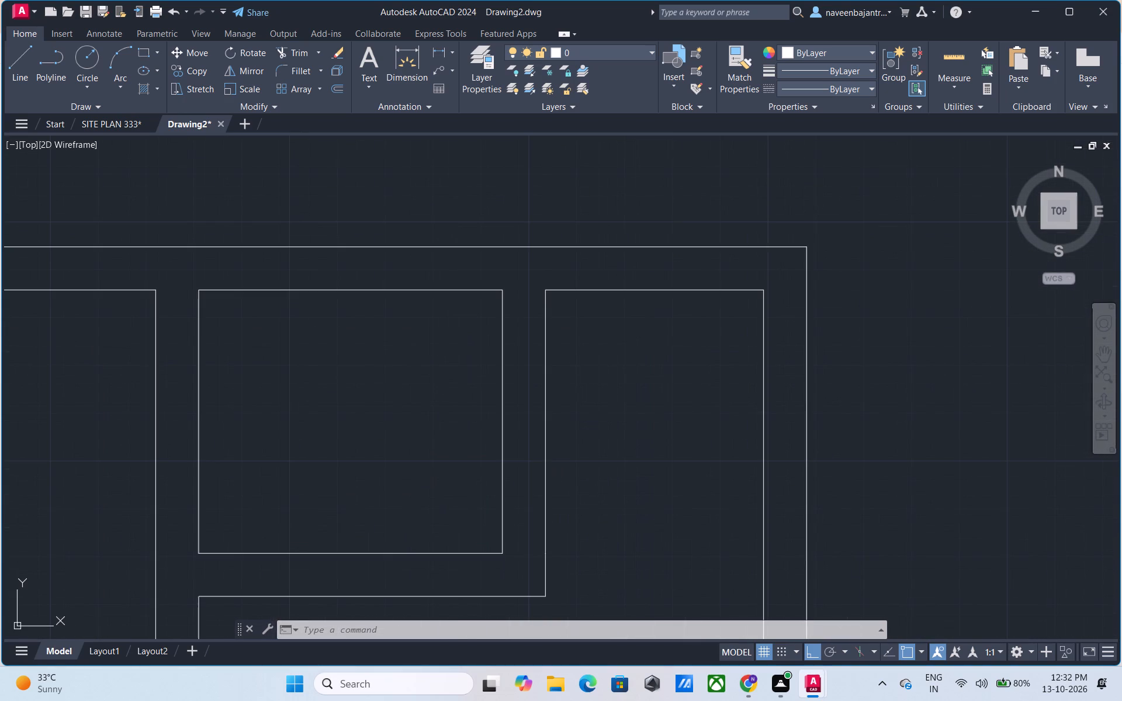
type("l")
key("space")
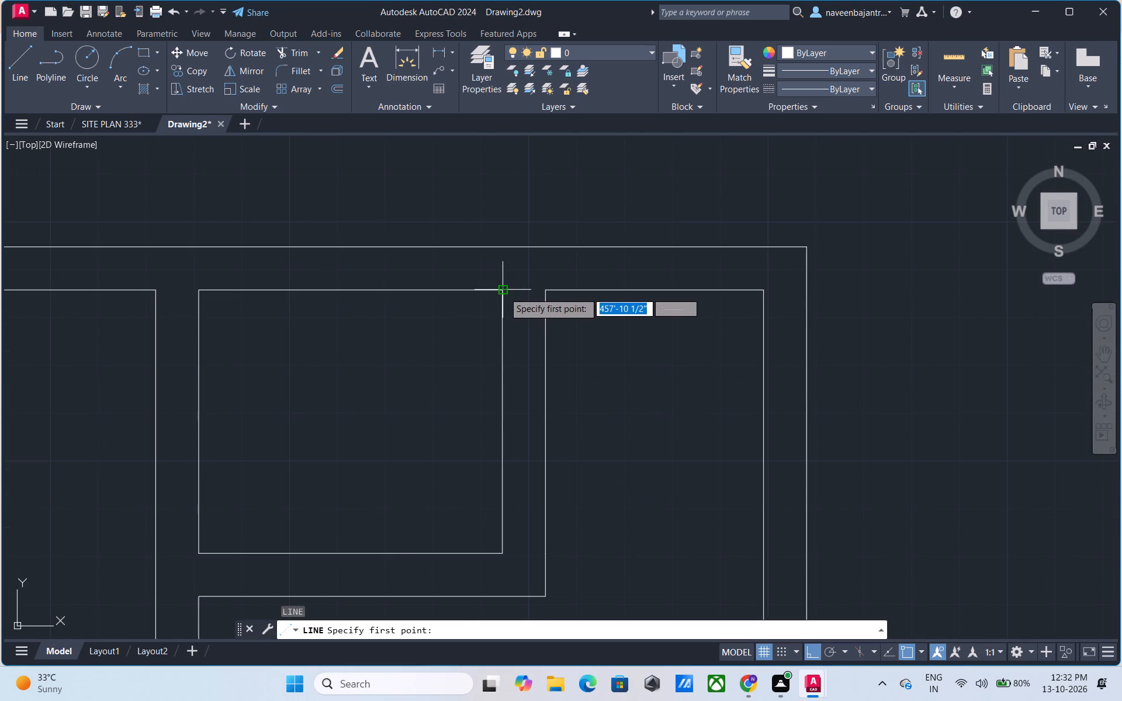
left_click(500, 291)
left_click(548, 290)
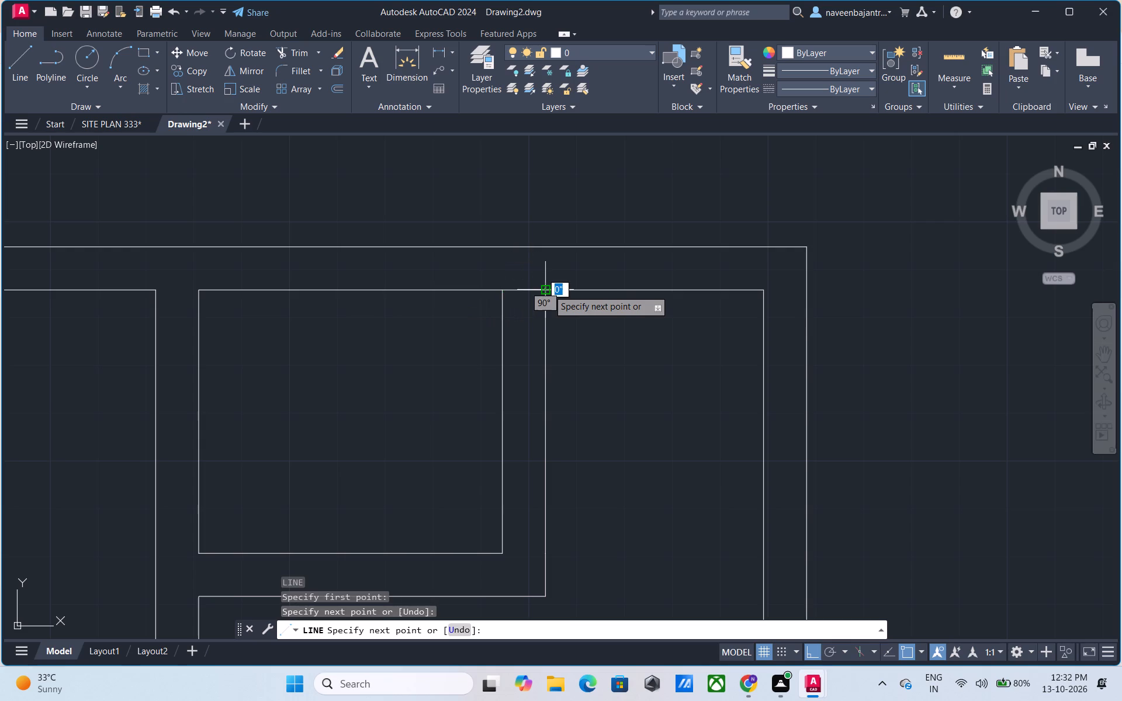
key("Escape")
Offset the short line across the partition's top 2' downward.
type("o")
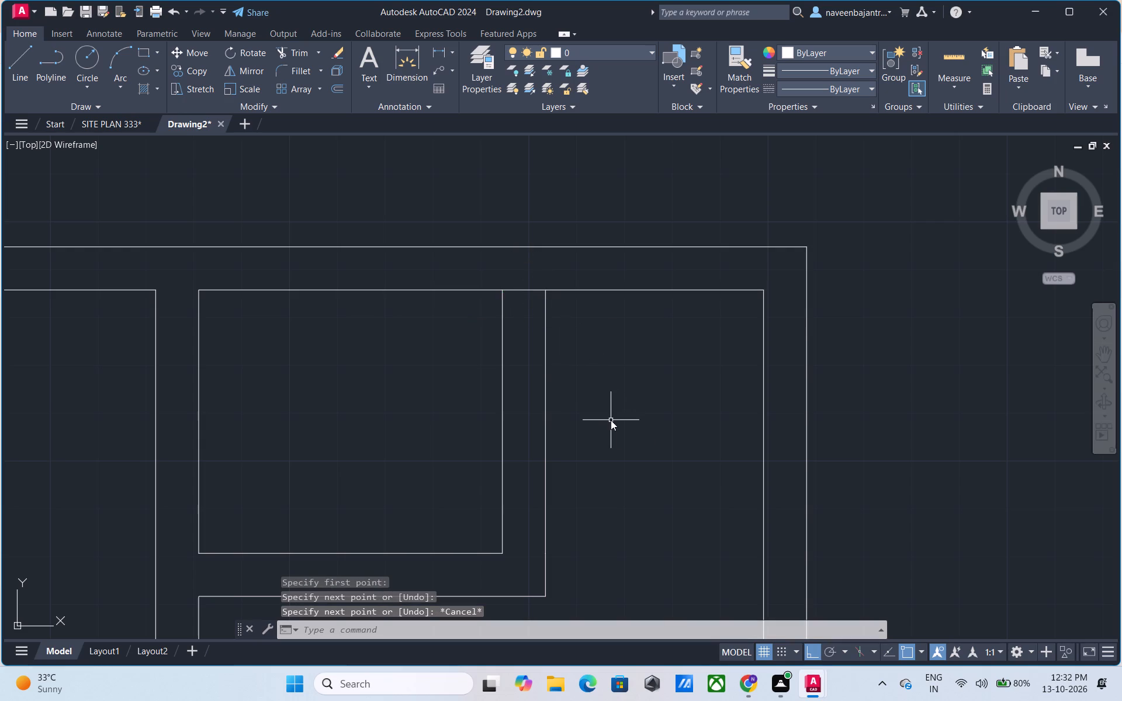
key("space")
type("2'")
key("Return")
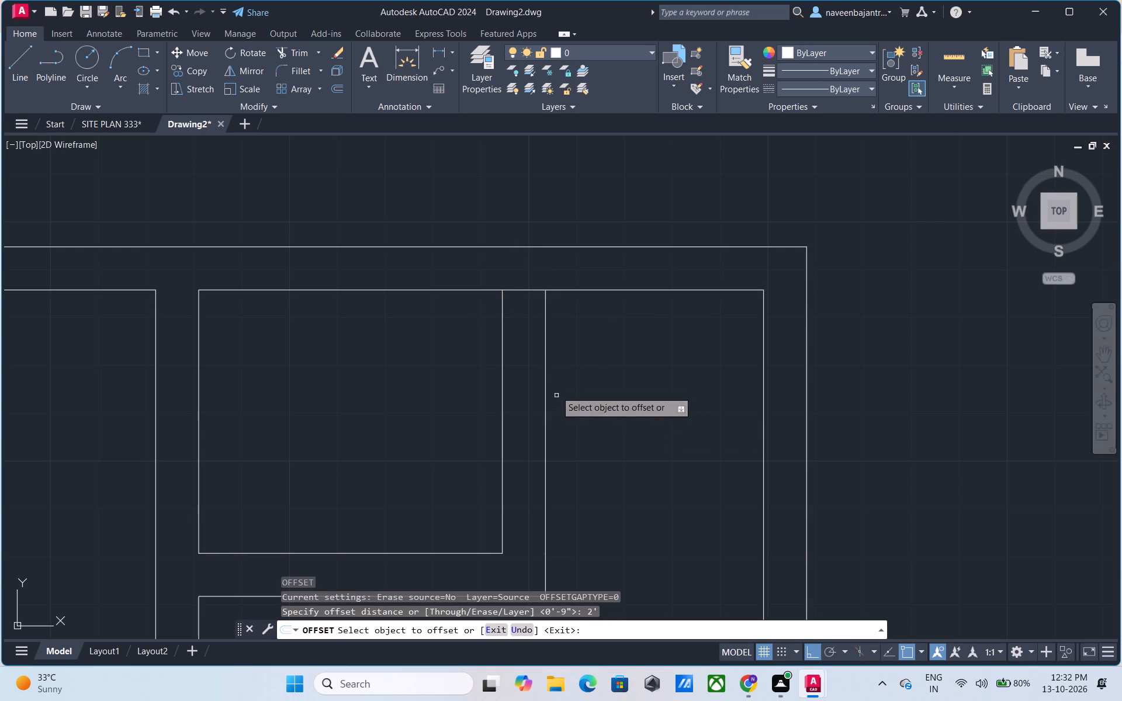
left_click(527, 290)
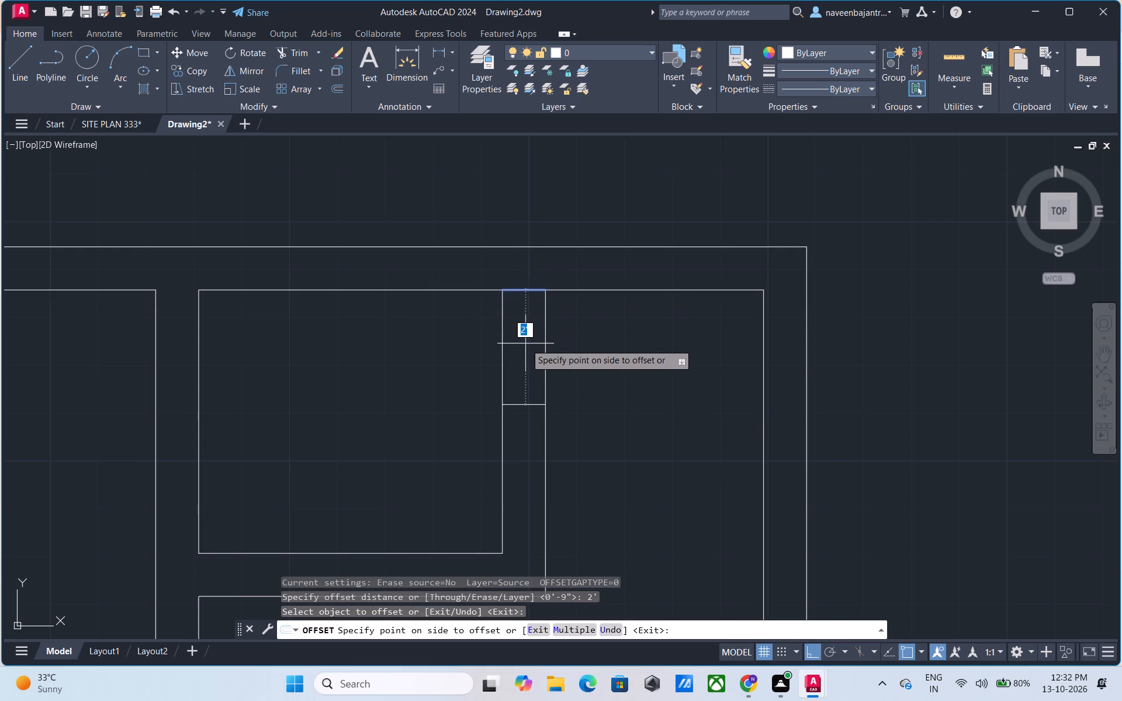
left_click(525, 343)
key("Escape")
Trim both partition wall lines above the offset line to open a 2' gap beside the small top room.
key("t")
key("r")
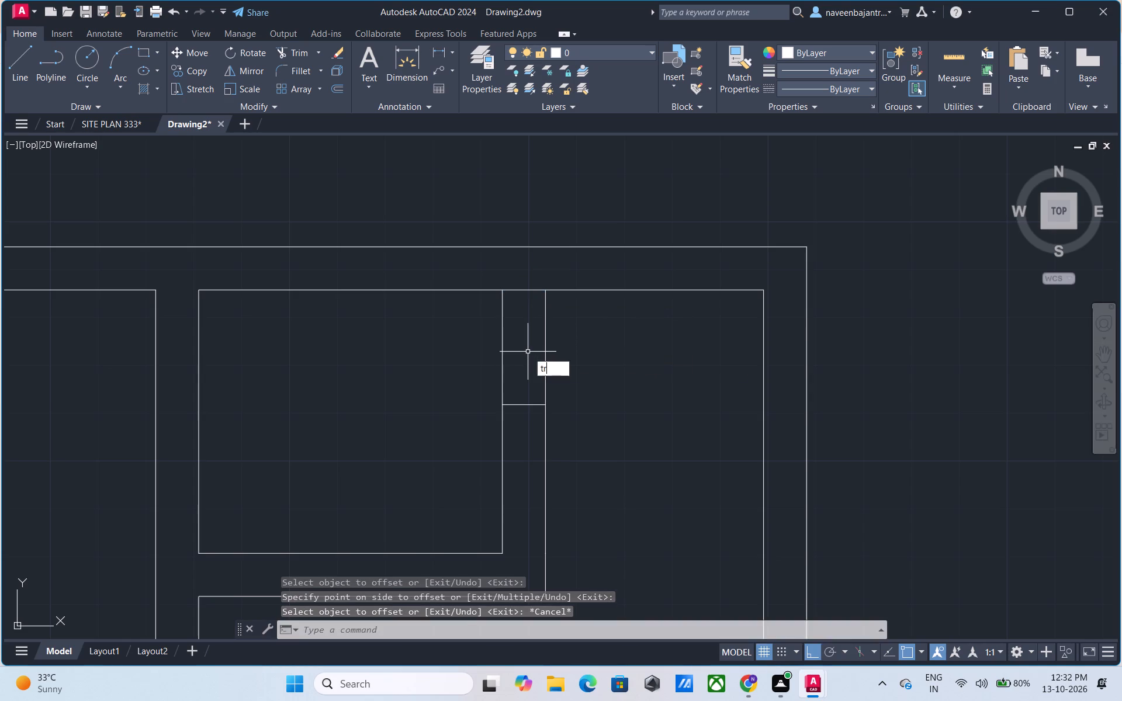
key("space")
left_click(503, 345)
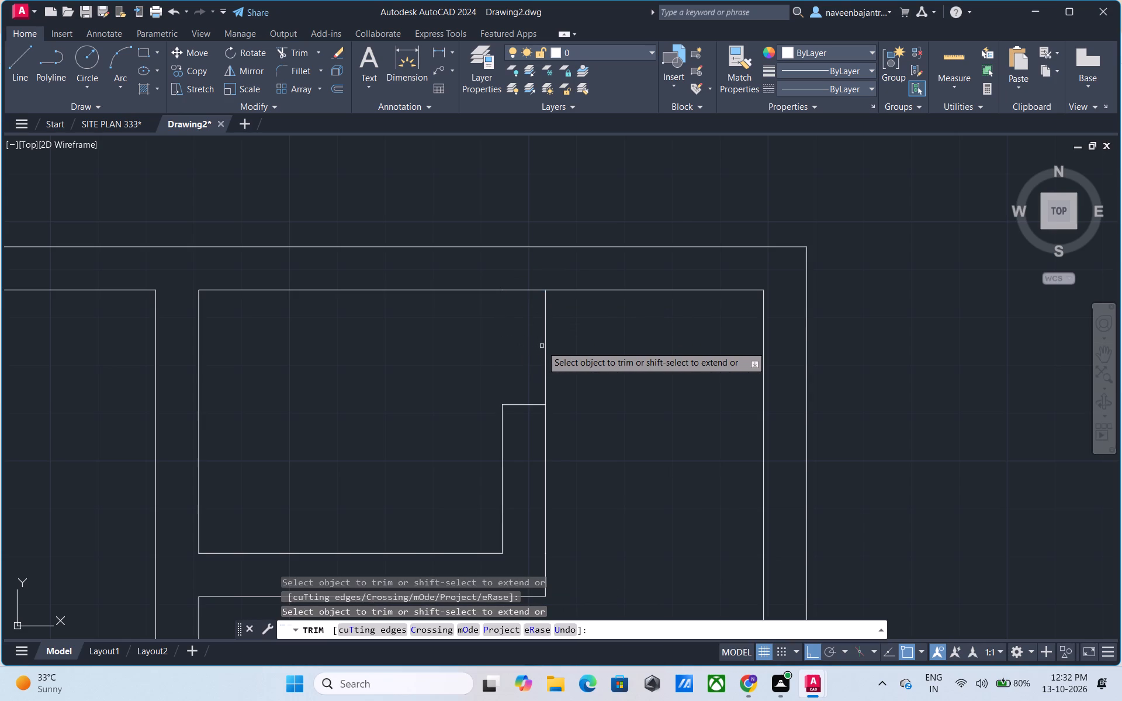
left_click(543, 346)
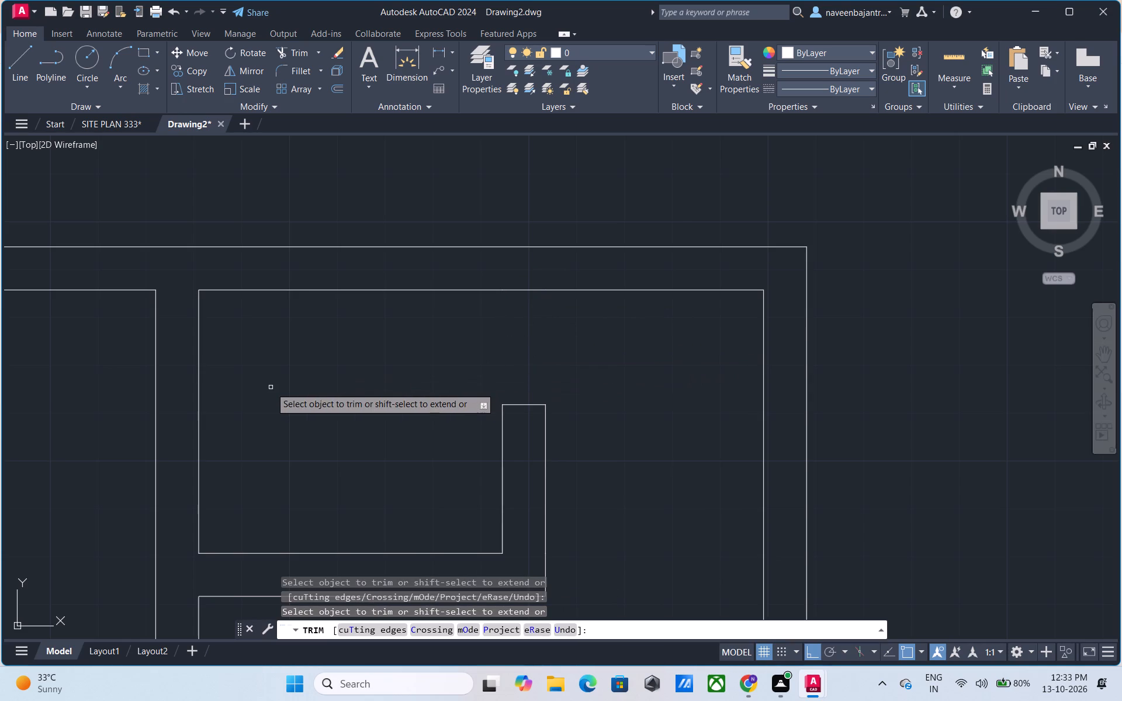
scroll(271, 387, "down", 3)
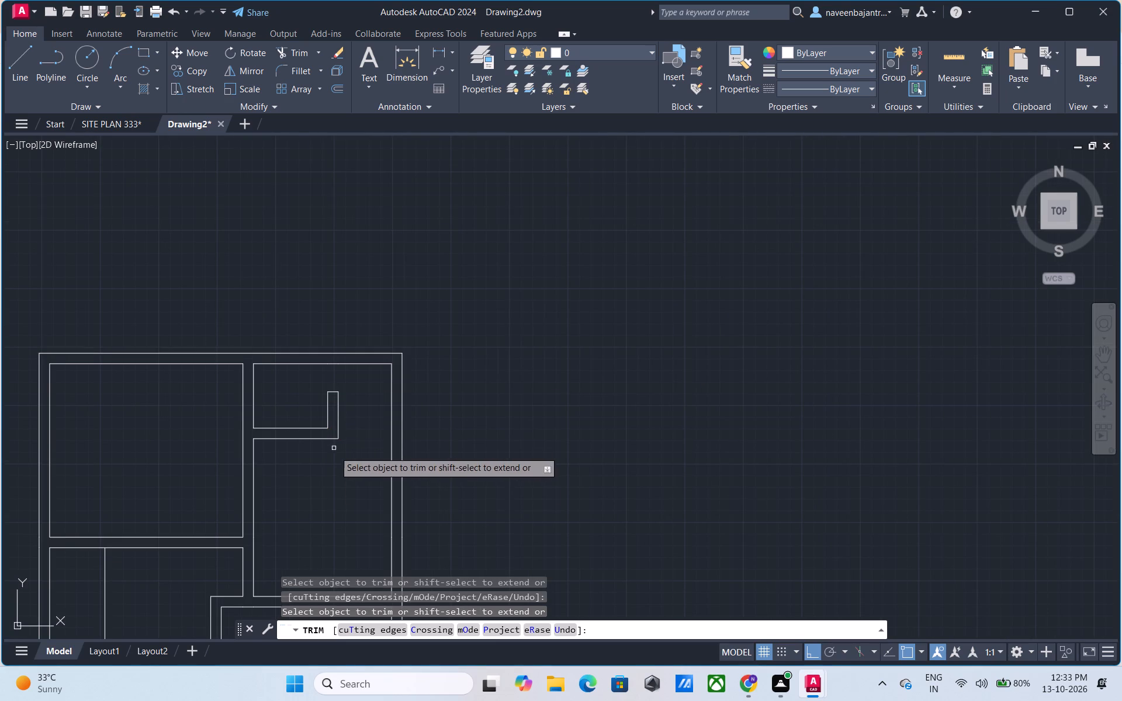
middle_click_drag(337, 482, 470, 344)
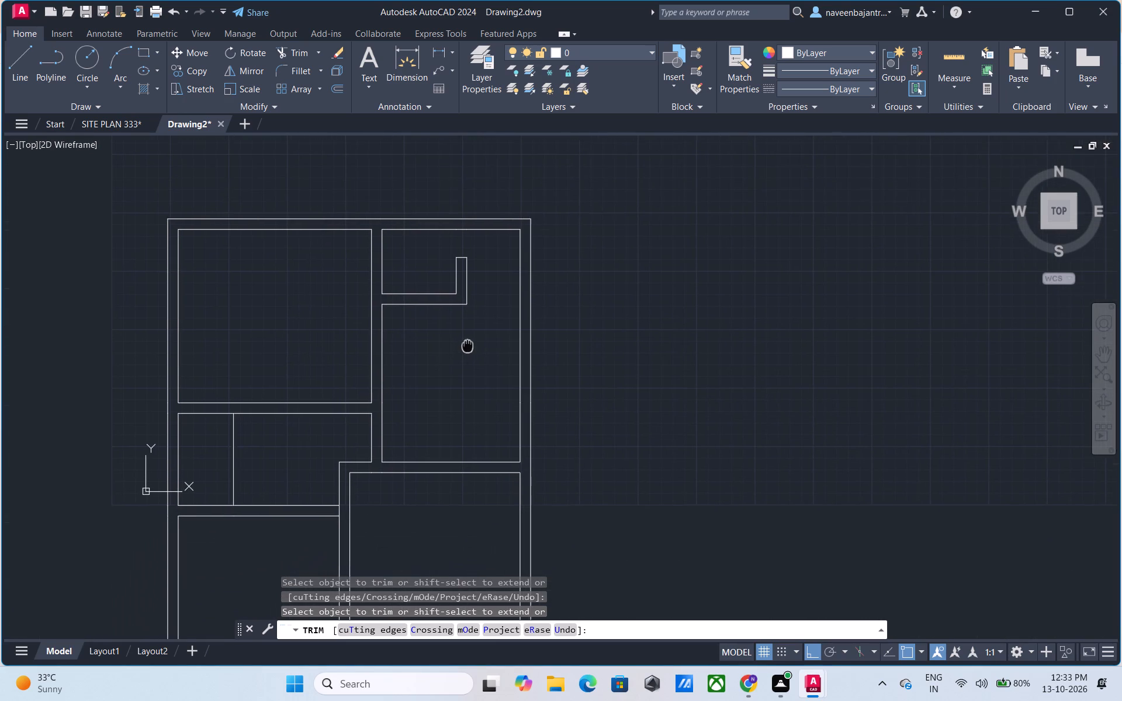
Draw a short horizontal line across the central vertical partition, level with the lower face of the top-left room's bottom wall.
middle_click_drag(470, 344, 470, 343)
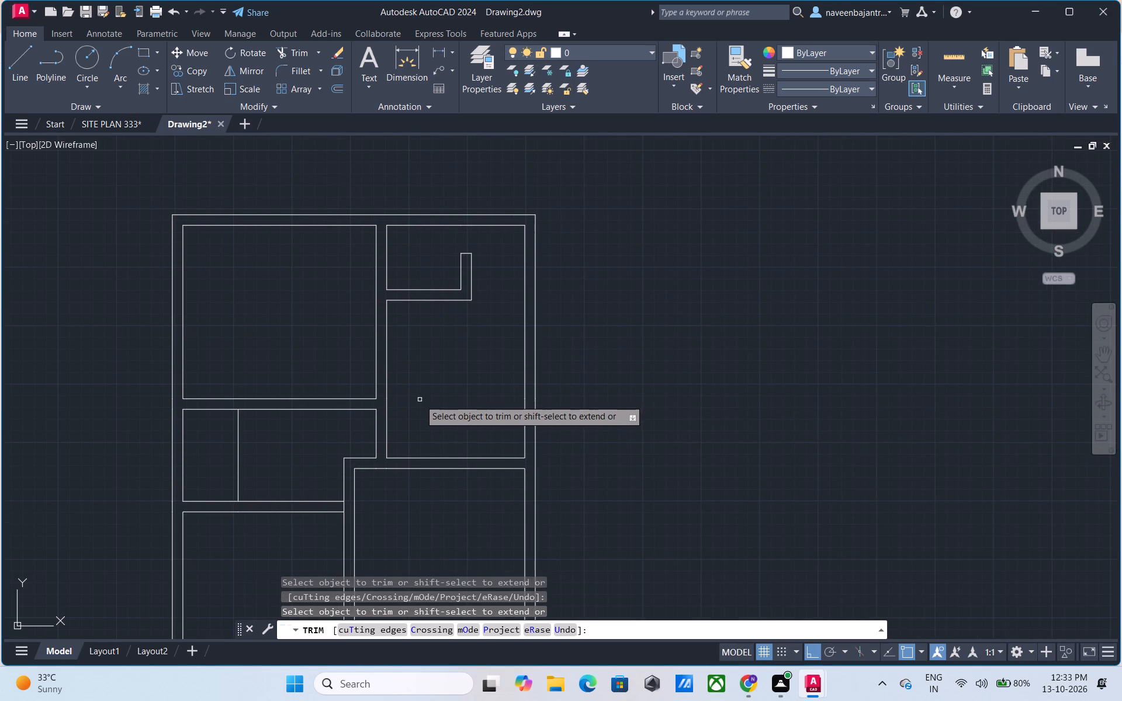
middle_click_drag(420, 400, 464, 350)
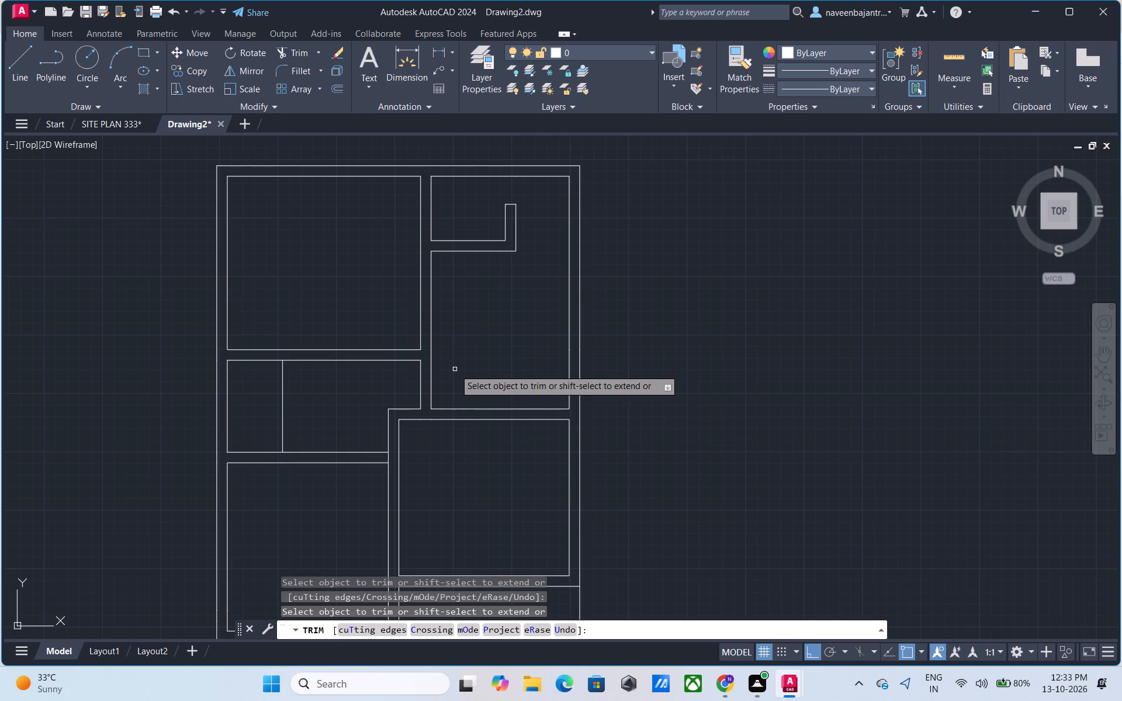
scroll(455, 369, "up", 1)
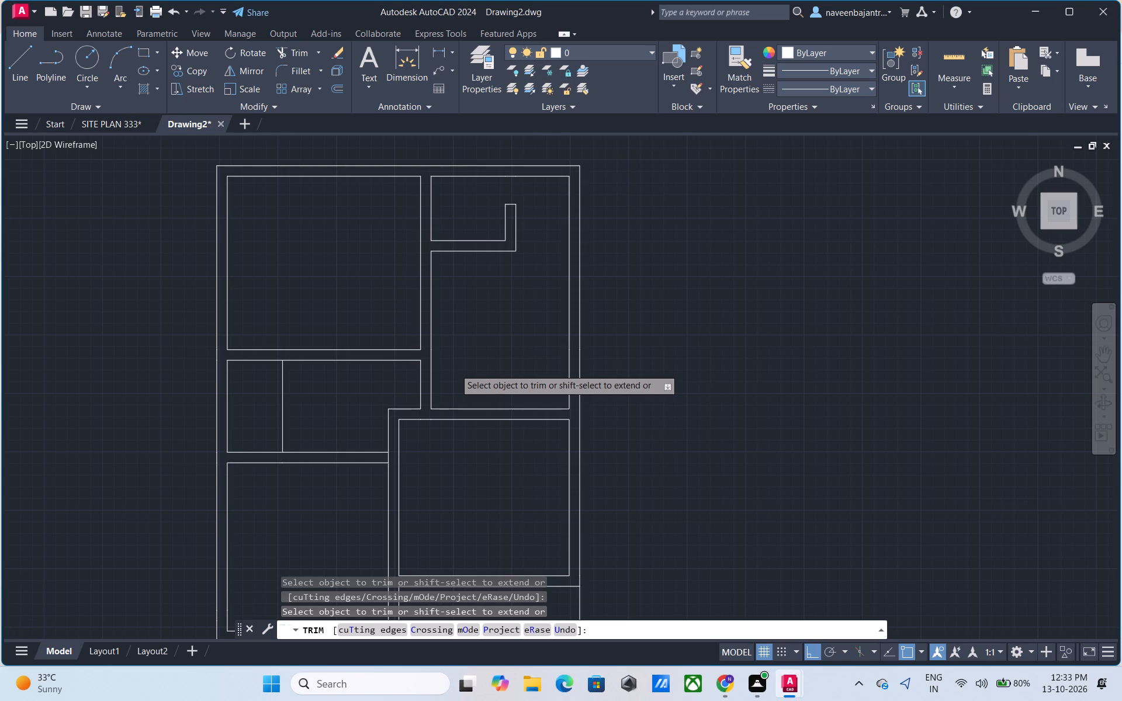
middle_click_drag(443, 376, 456, 359)
key("Escape")
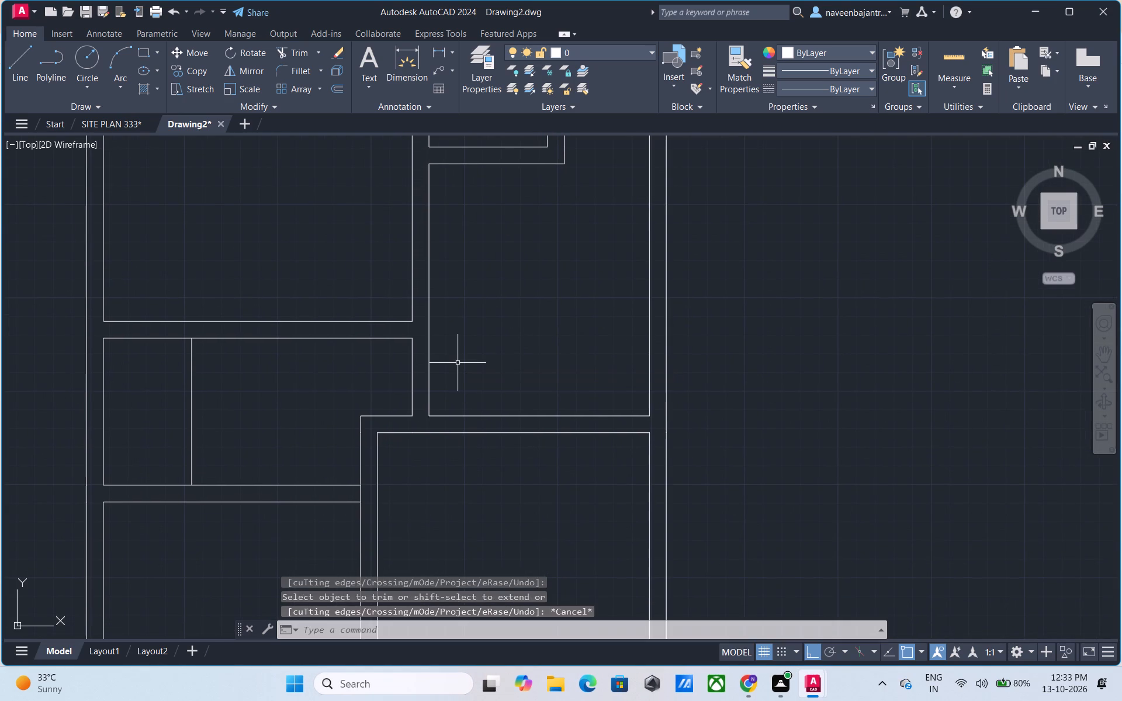
type("l")
key("space")
left_click(415, 341)
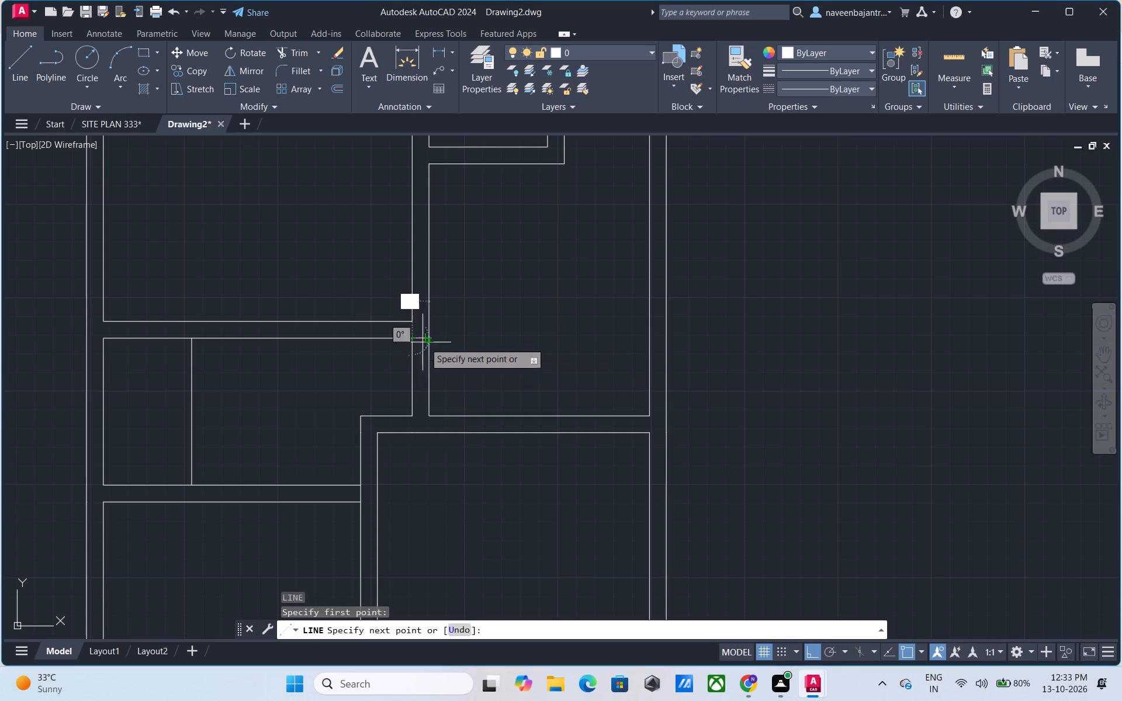
left_click(448, 342)
key("Escape")
Trim the short line's overshoot and both partition wall lines below it to open the passage beside the middle room.
type("tr")
key("space")
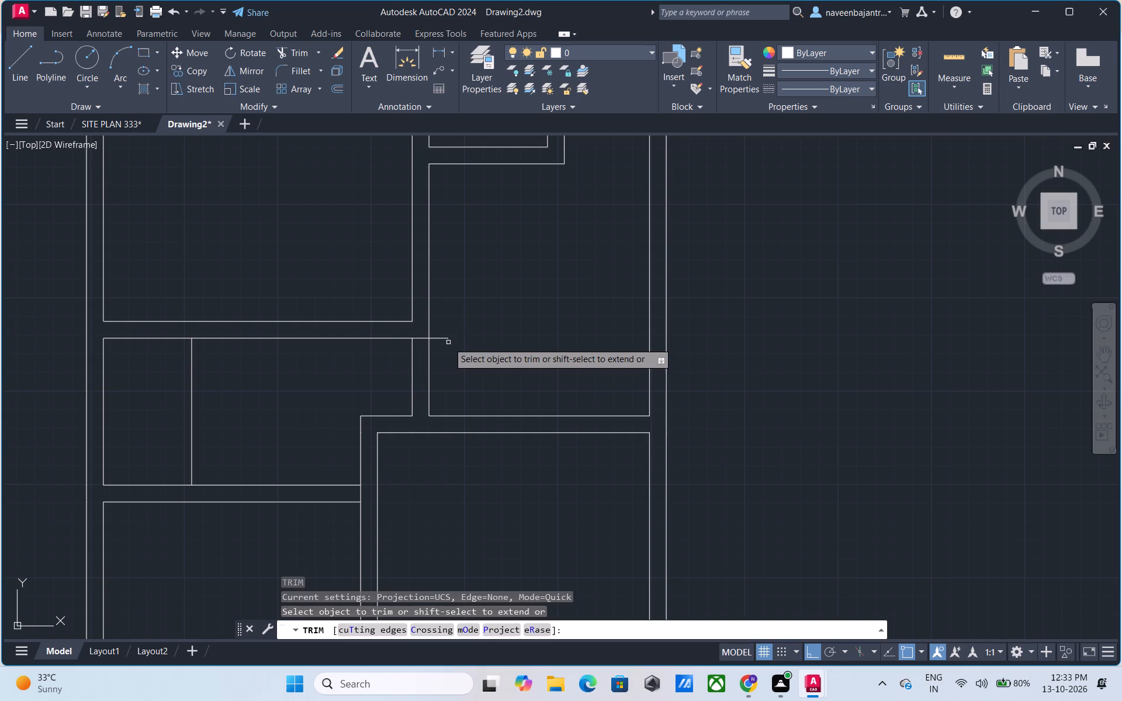
left_click(442, 339)
left_click(429, 362)
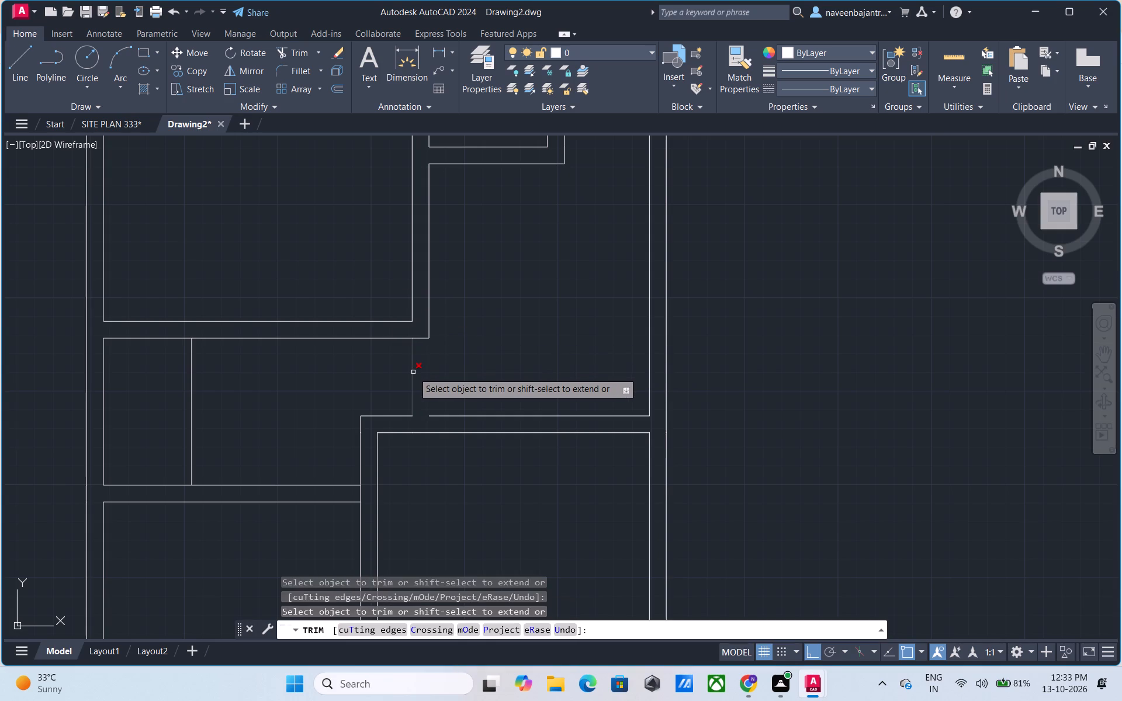
left_click(413, 372)
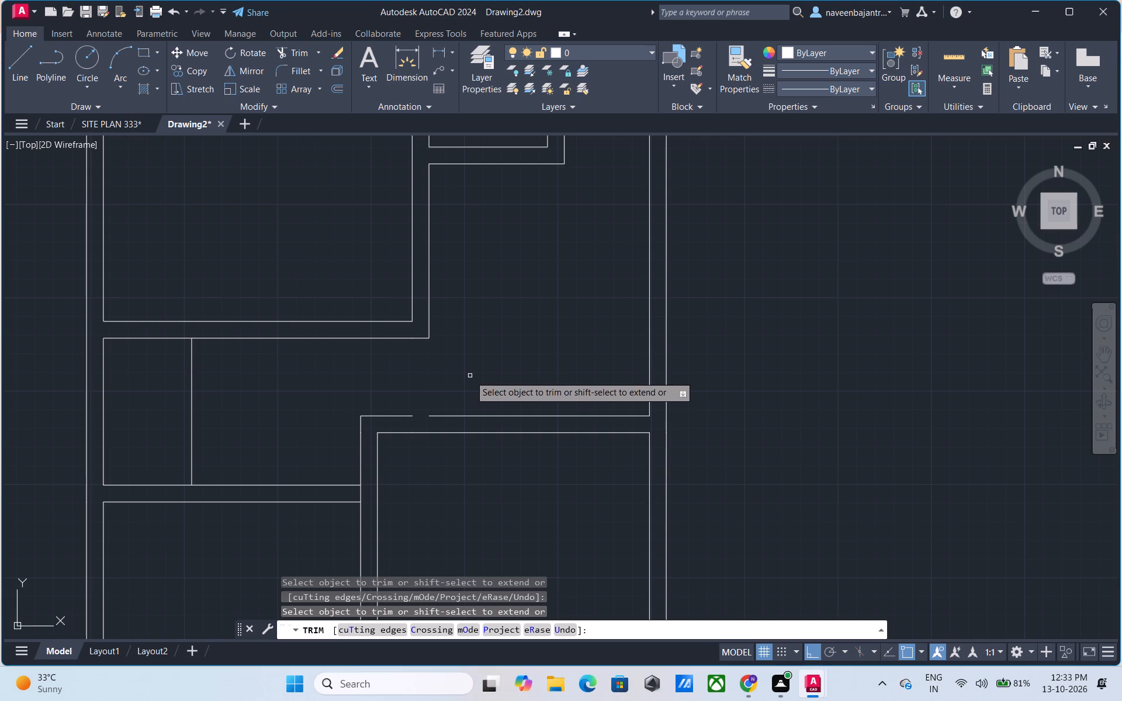
key("Escape")
Extend the upper line of the lower-right room's top wall to bridge the break left by the removed partition.
type("ex")
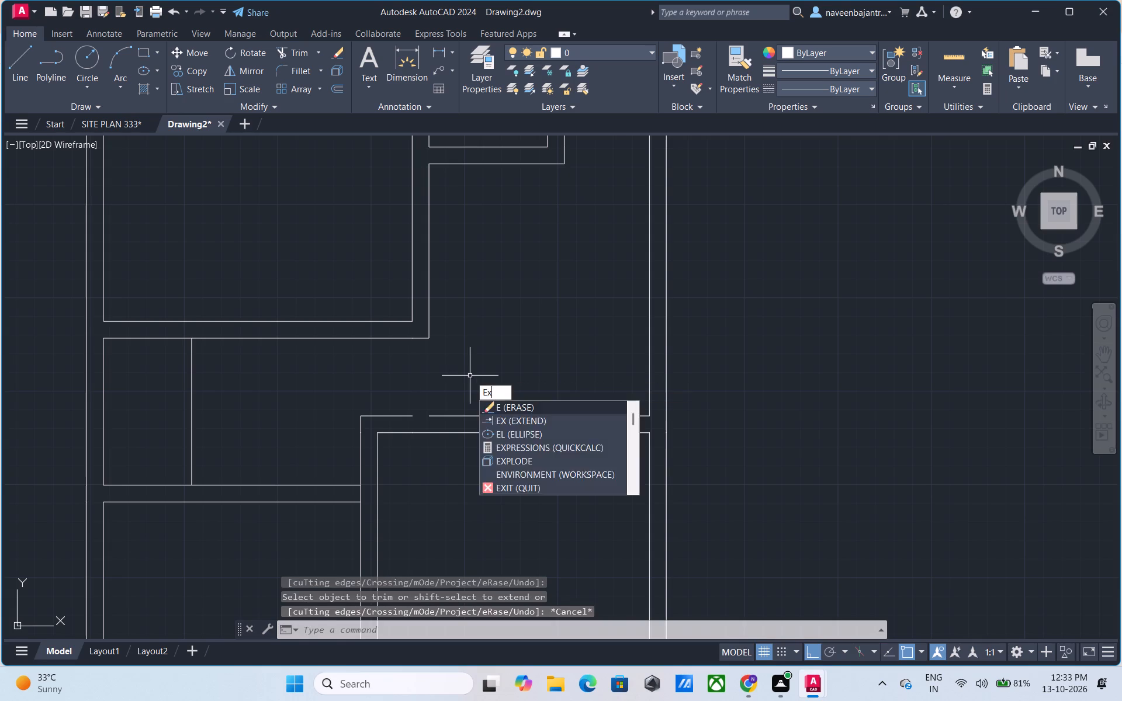
key("space")
left_click(438, 417)
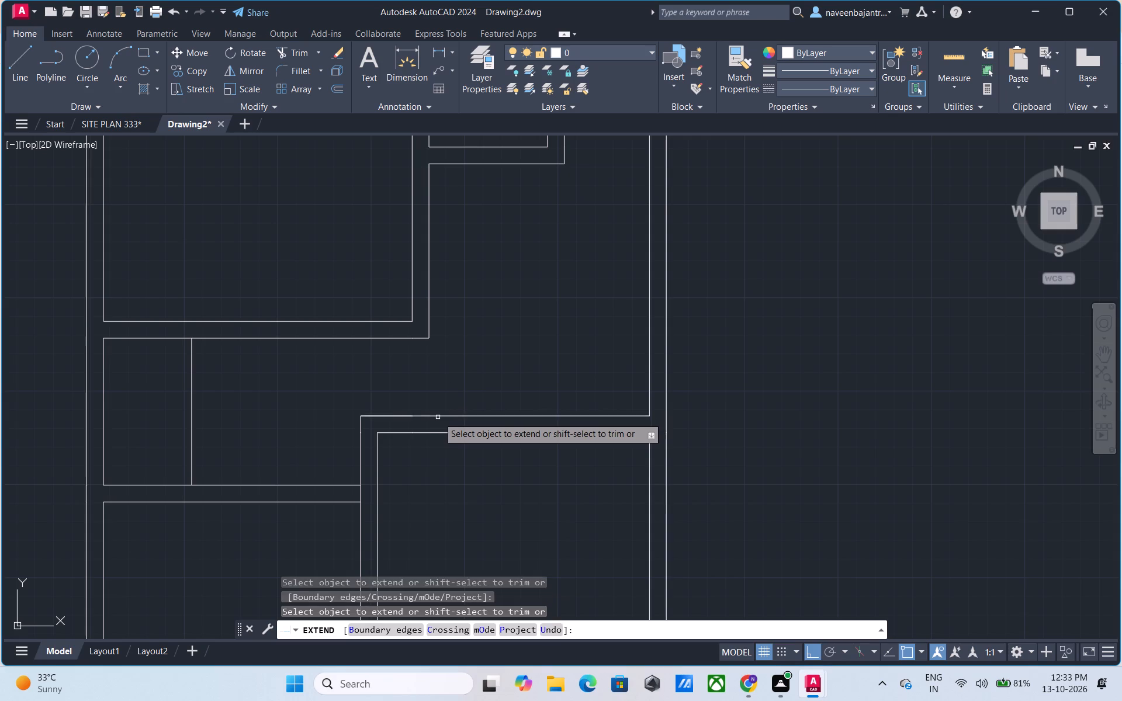
key("Escape")
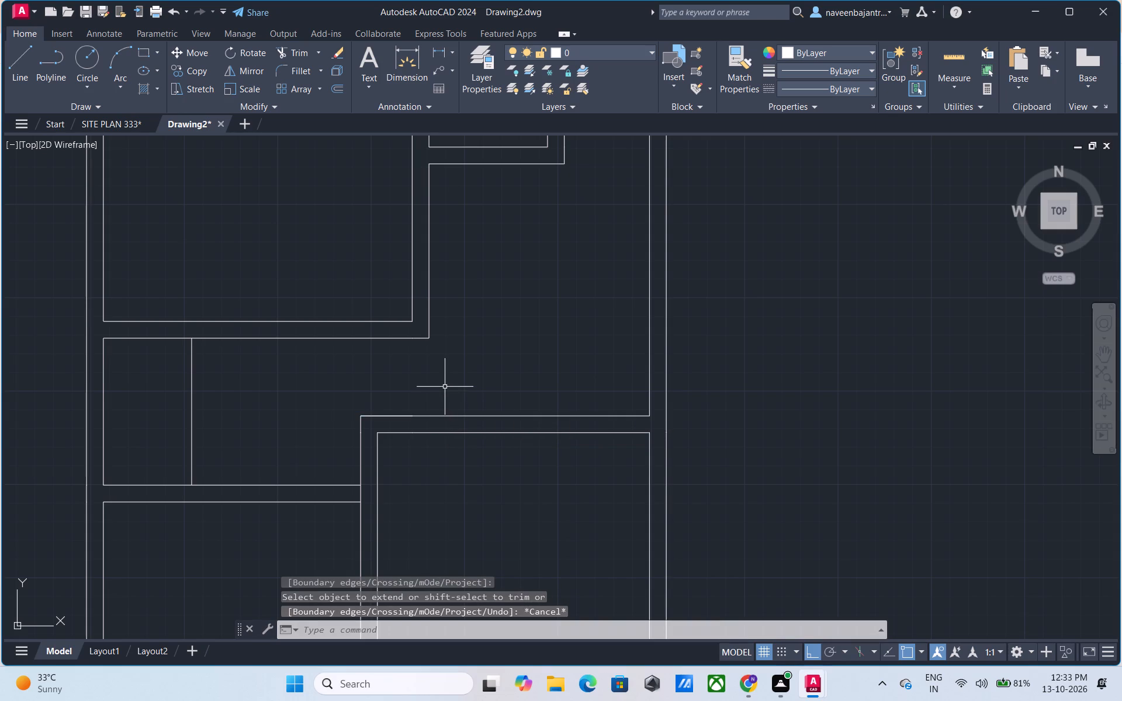
Draw a short vertical line across the top-left room's bottom wall at its inner right corner and trim the overshoot.
scroll(368, 385, "up", 1)
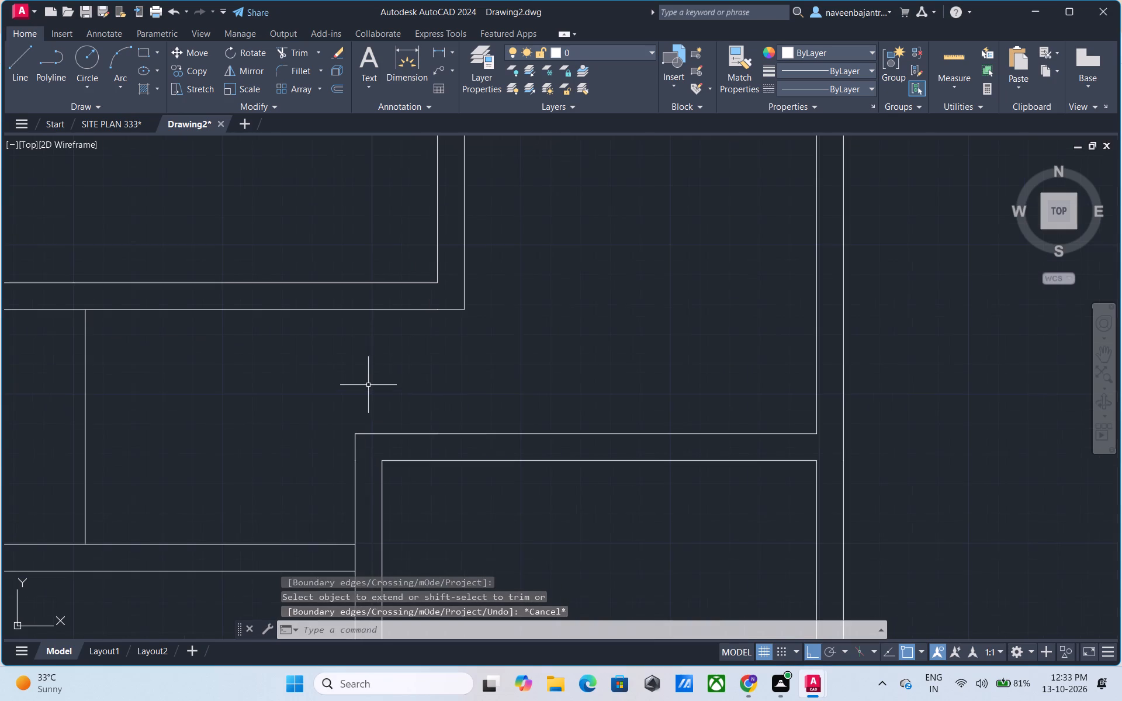
key("Escape")
type("l")
key("space")
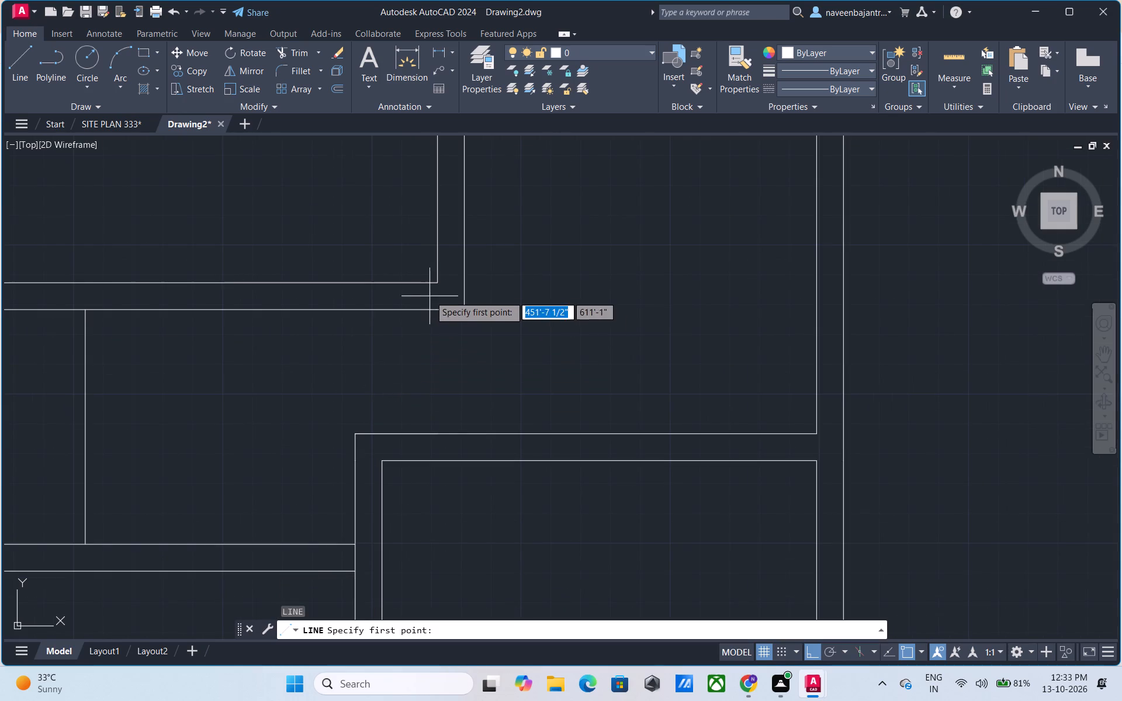
left_click_drag(437, 282, 437, 287)
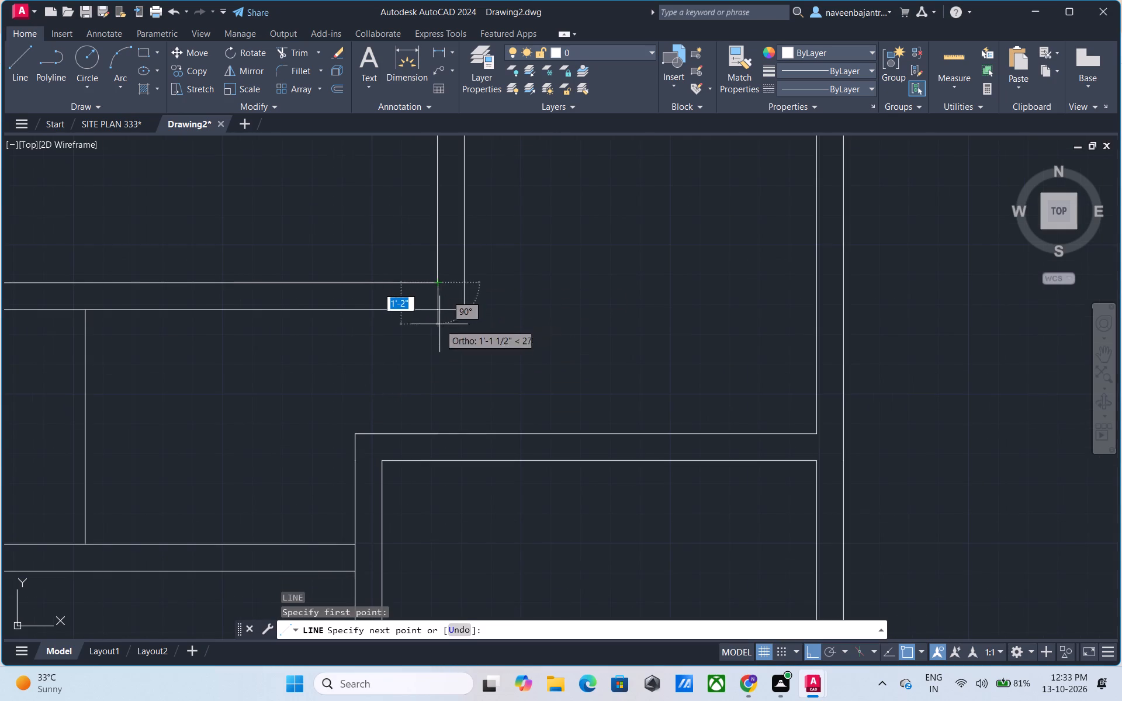
left_click(439, 324)
key("Escape")
type("tr")
key("space")
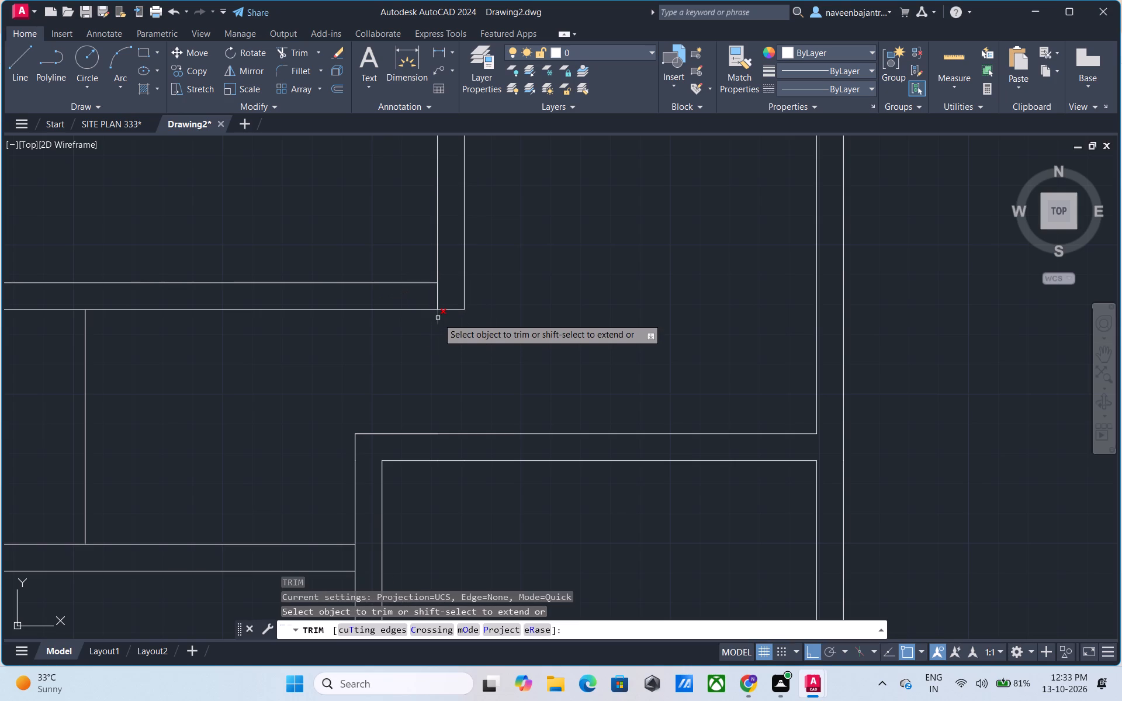
left_click(438, 318)
key("Escape")
Offset the short vertical line 3' to the left along the top-left room's bottom wall.
key("o")
key("space")
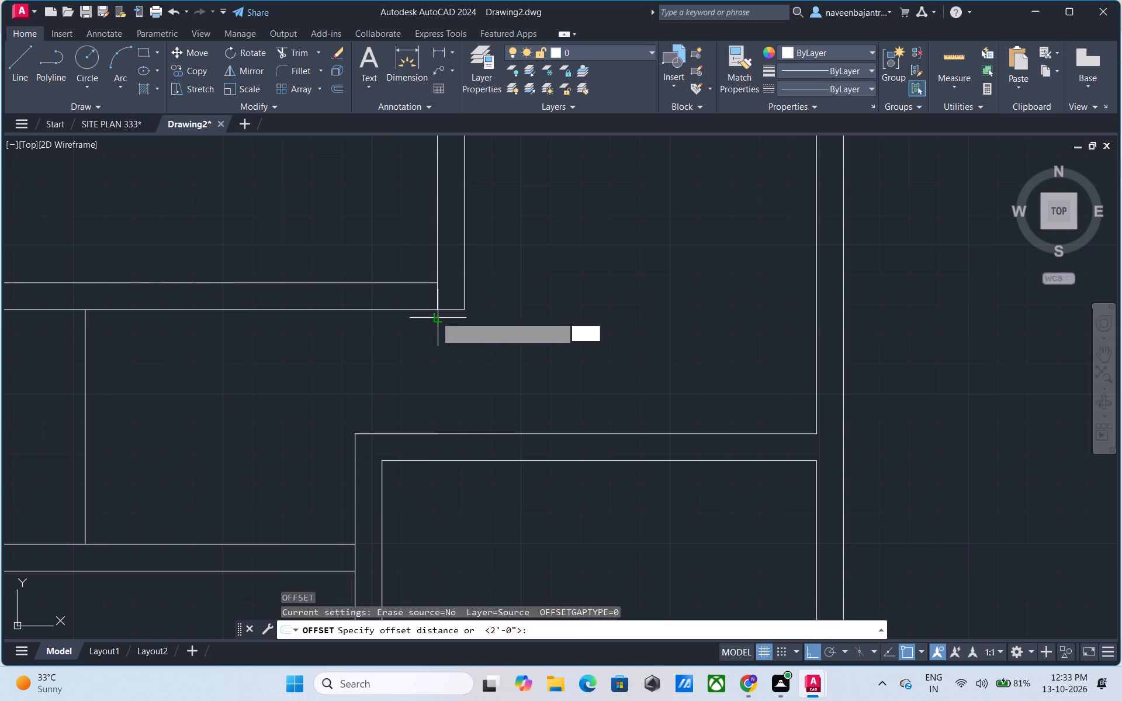
type("3'")
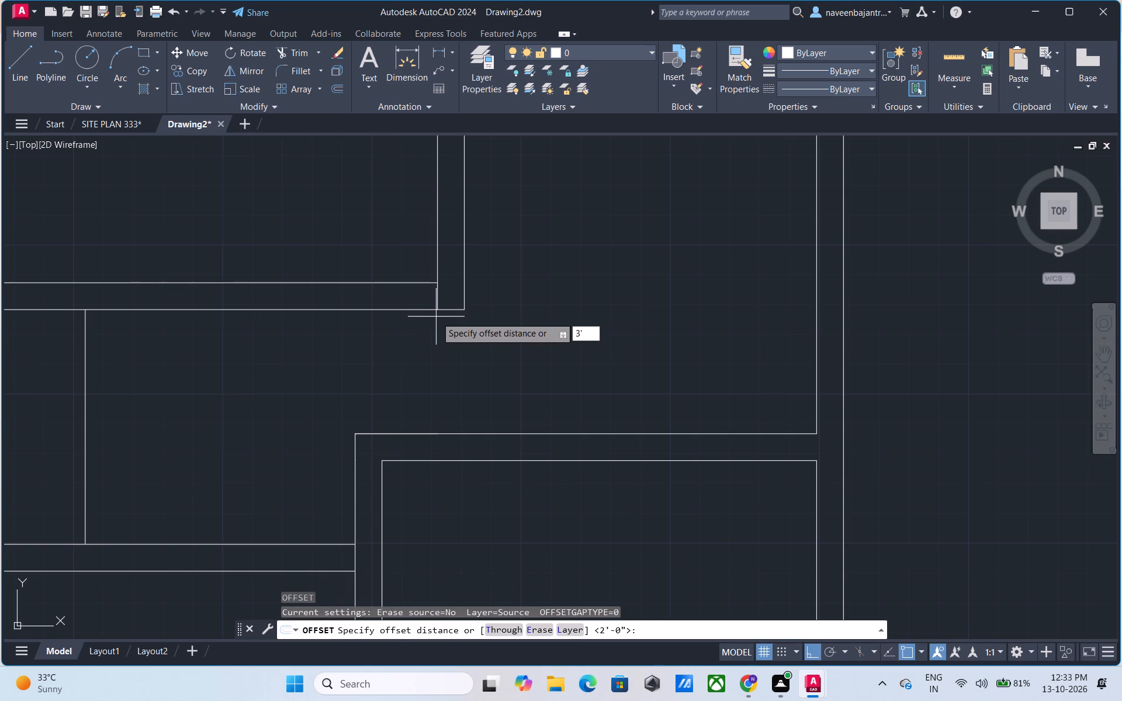
key("Return")
left_click(437, 299)
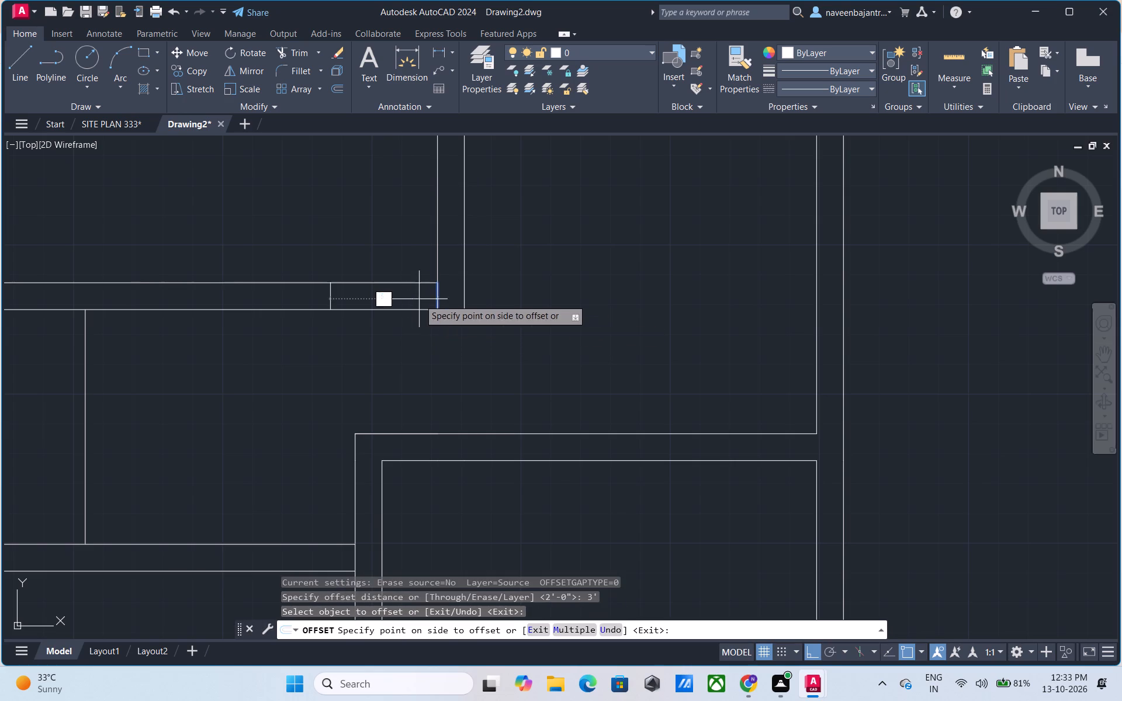
left_click(401, 299)
key("Escape")
Trim both wall lines between the two short vertical lines to open a 3' doorway in the top-left room's bottom wall.
type("tr")
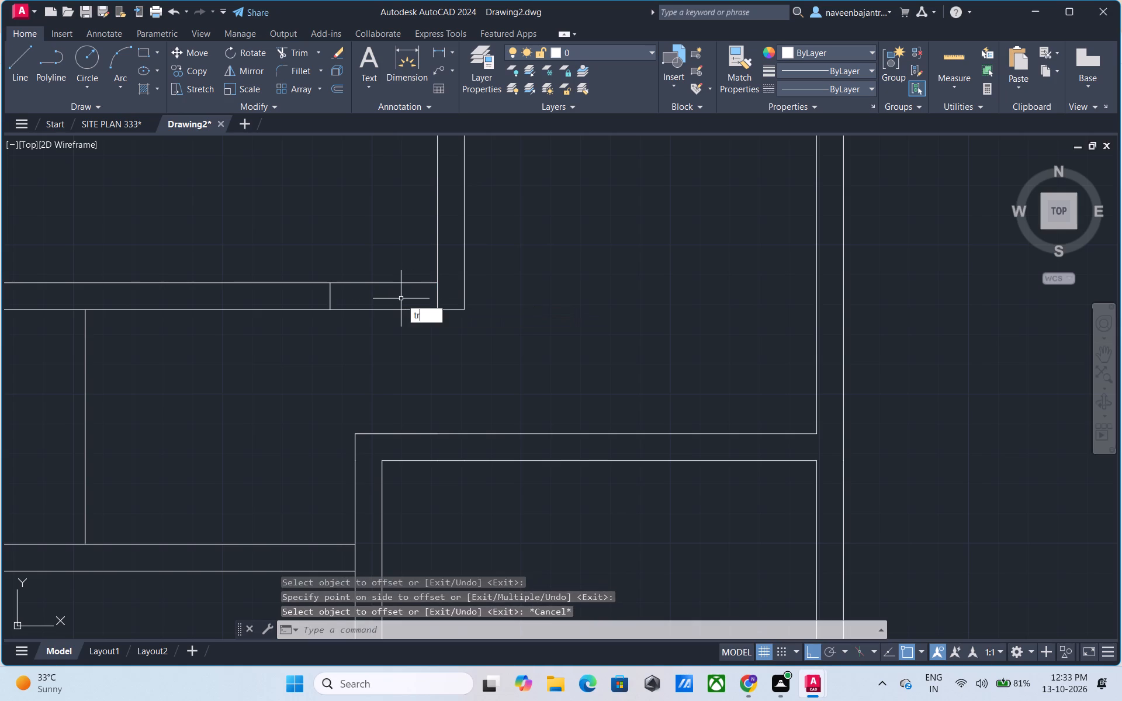
key("space")
left_click(396, 310)
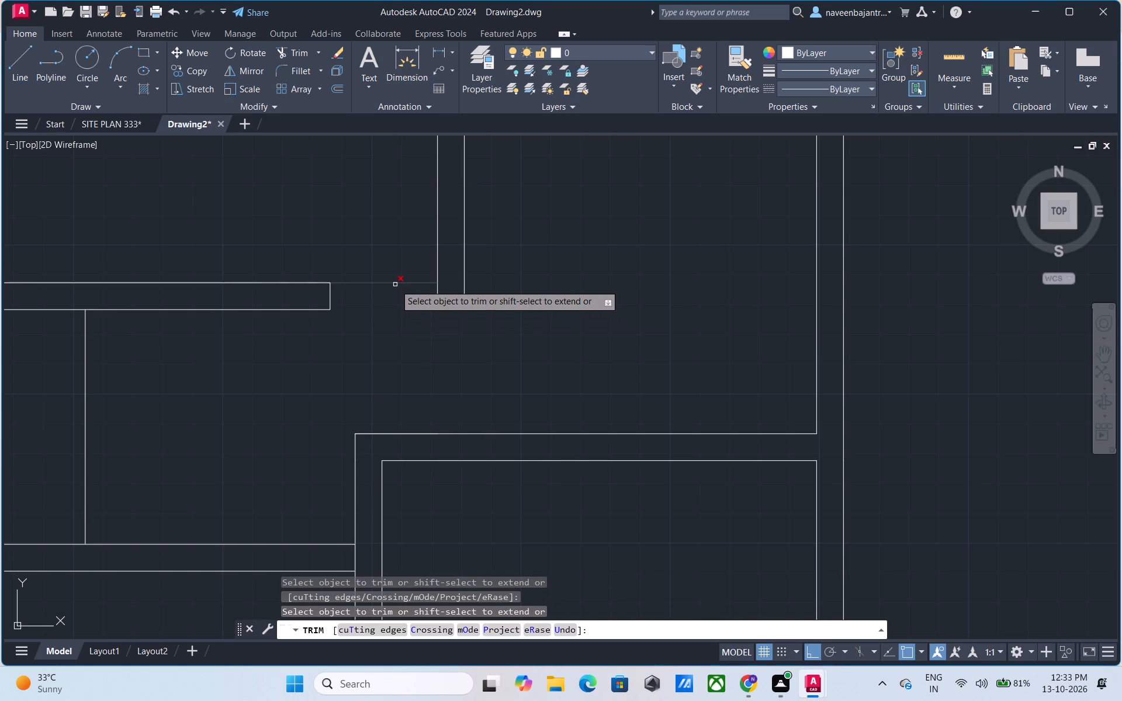
left_click(395, 284)
Draw two horizontal lines continuing both faces of the lower-left room's top wall across the vertical wall into the lower-right room.
scroll(404, 356, "down", 2)
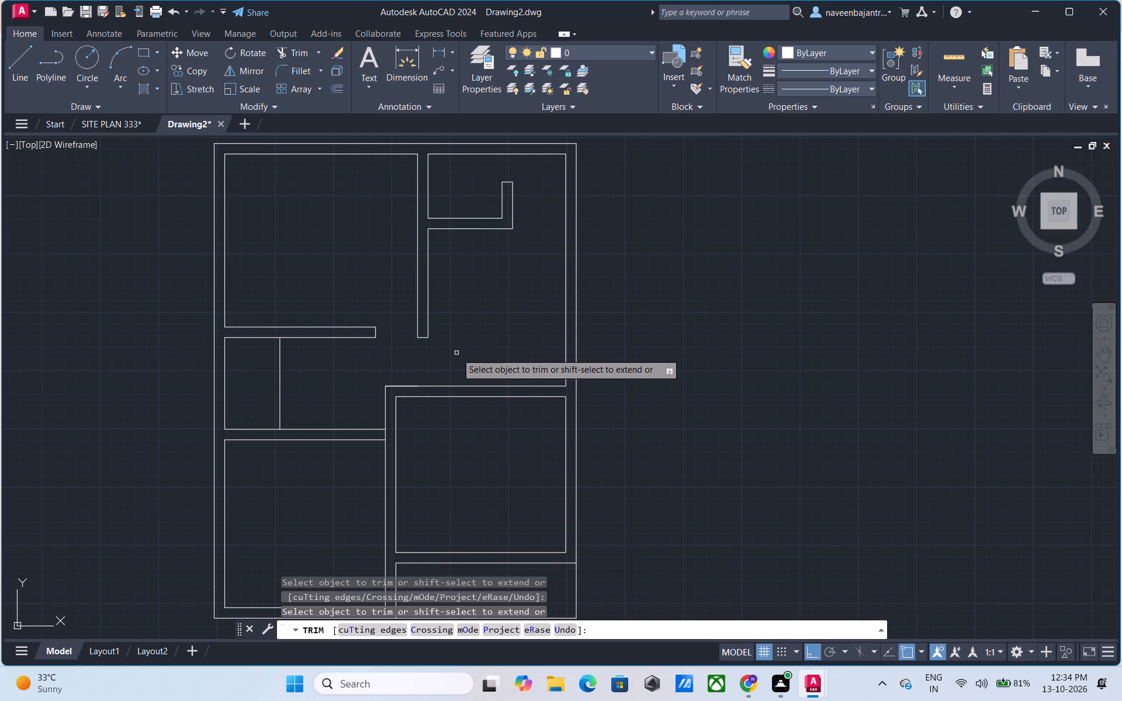
middle_click_drag(456, 353, 469, 328)
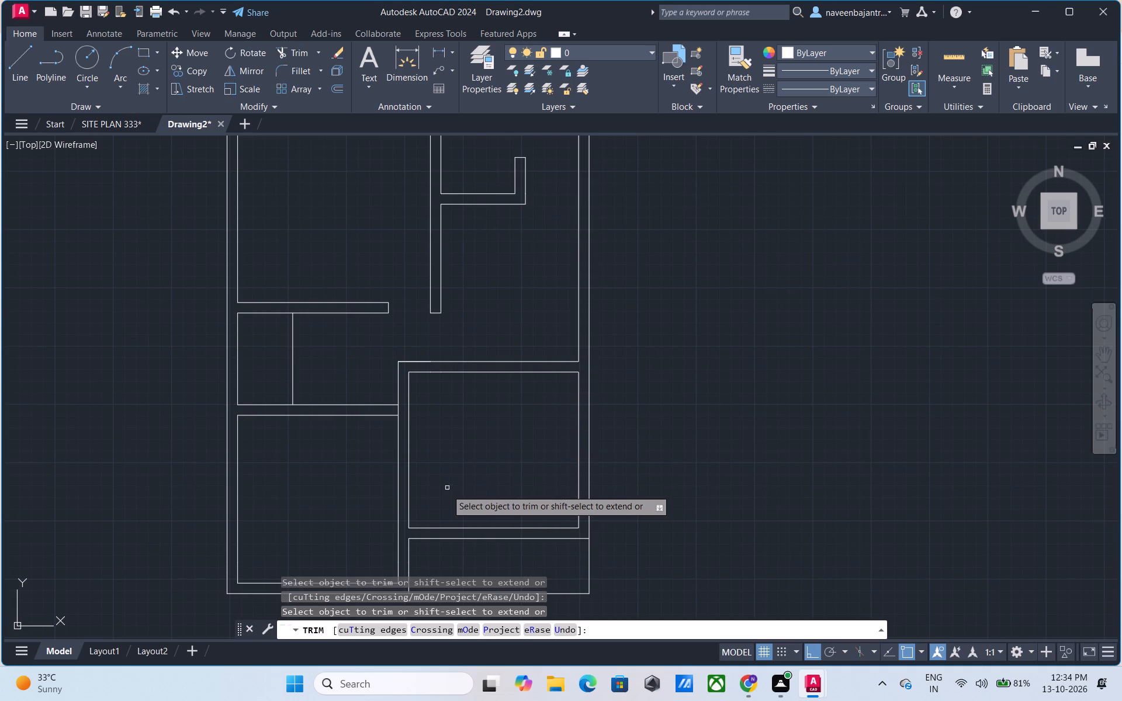
middle_click_drag(451, 440, 463, 396)
scroll(465, 390, "up", 1)
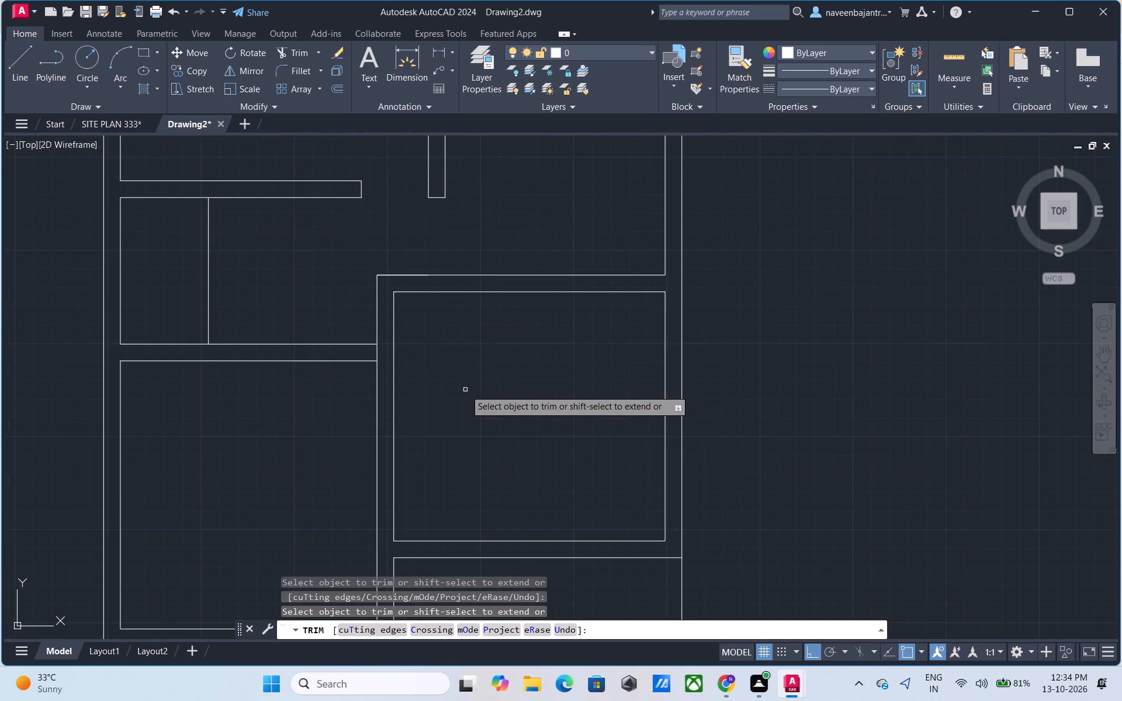
scroll(465, 390, "up", 1)
key("Escape")
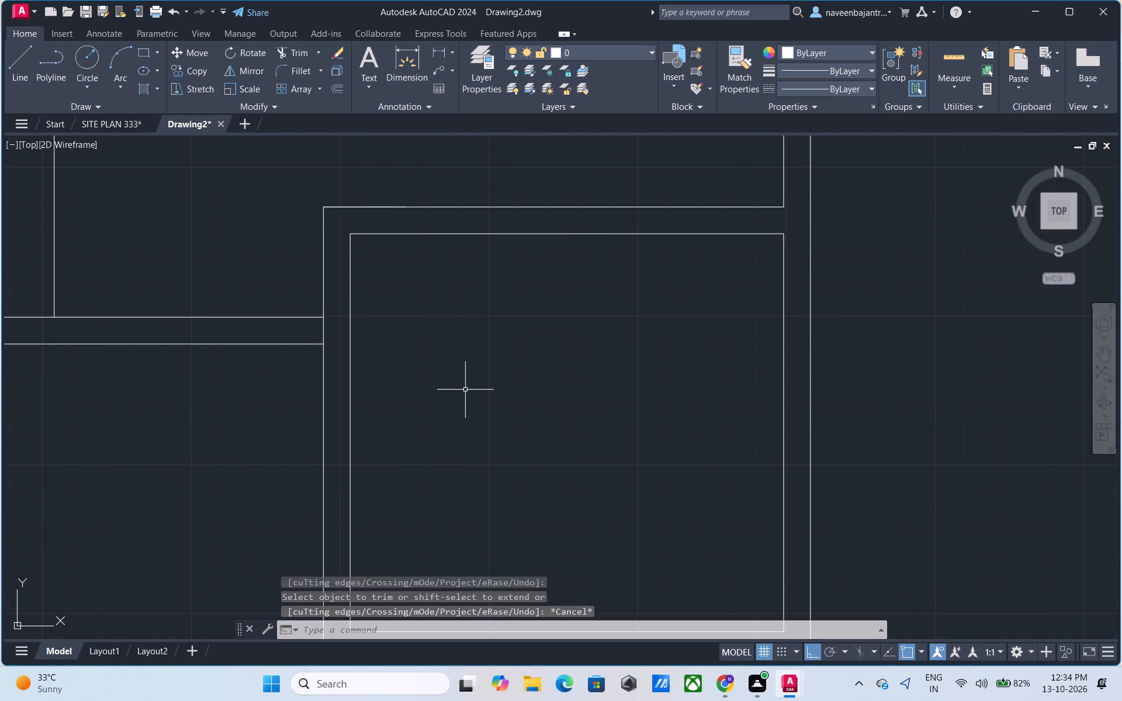
type("l")
key("space")
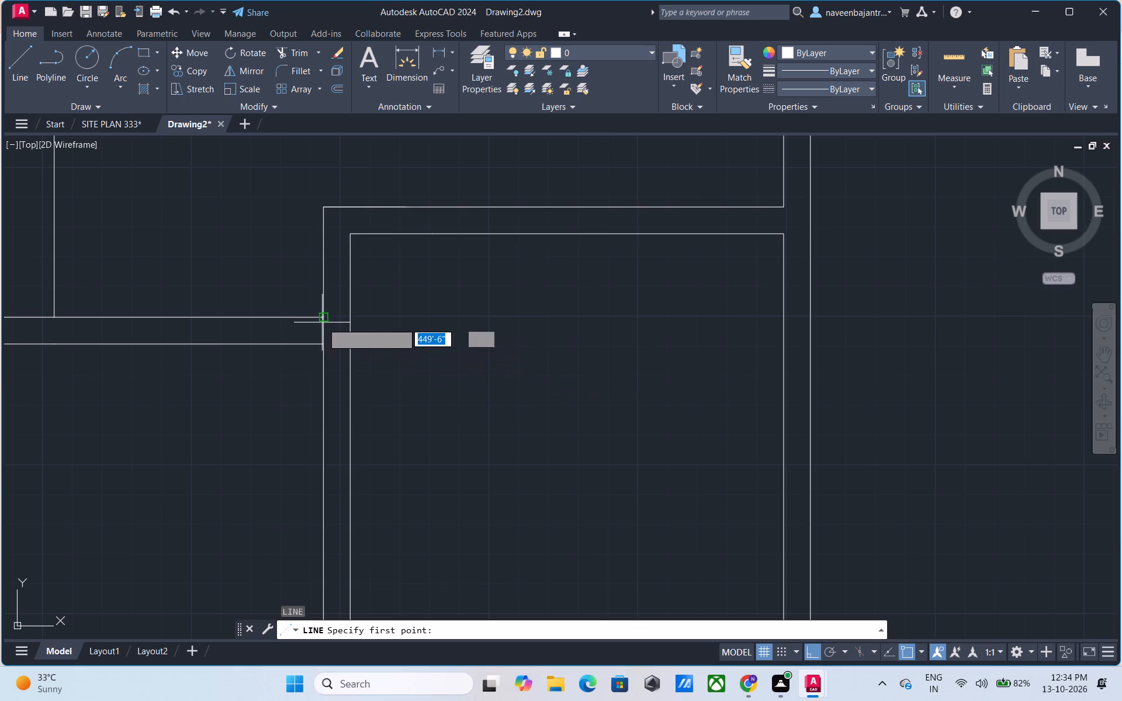
left_click(327, 317)
left_click(392, 321)
key("Escape")
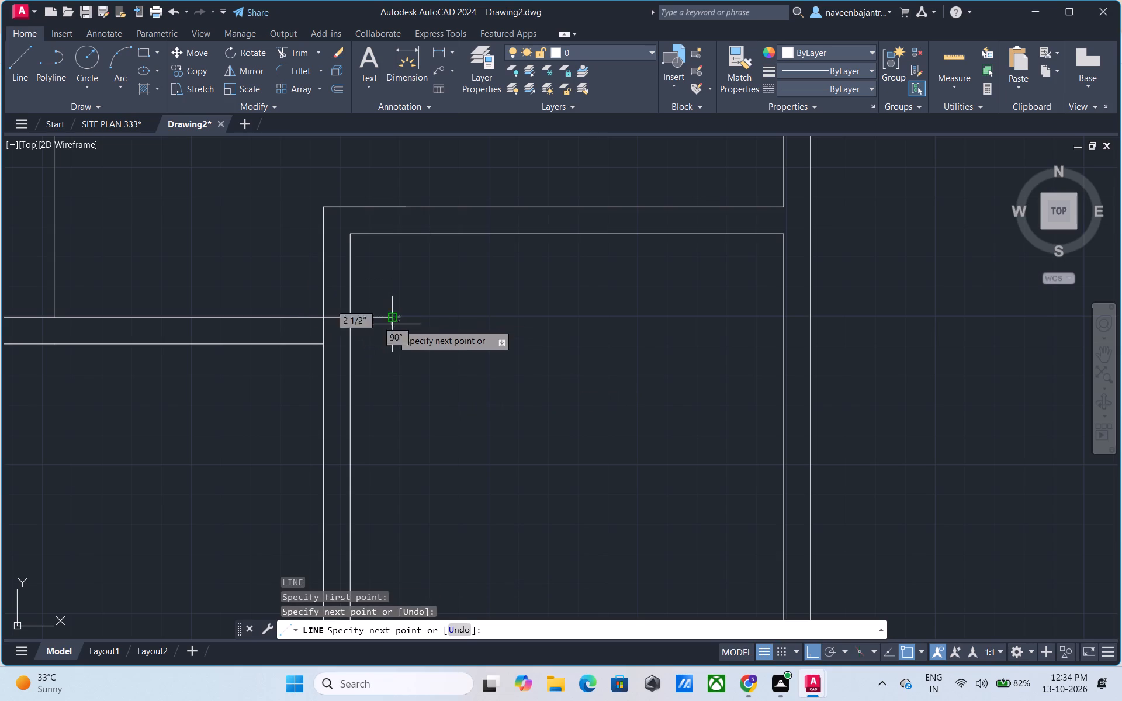
key("l")
key("space")
left_click(323, 344)
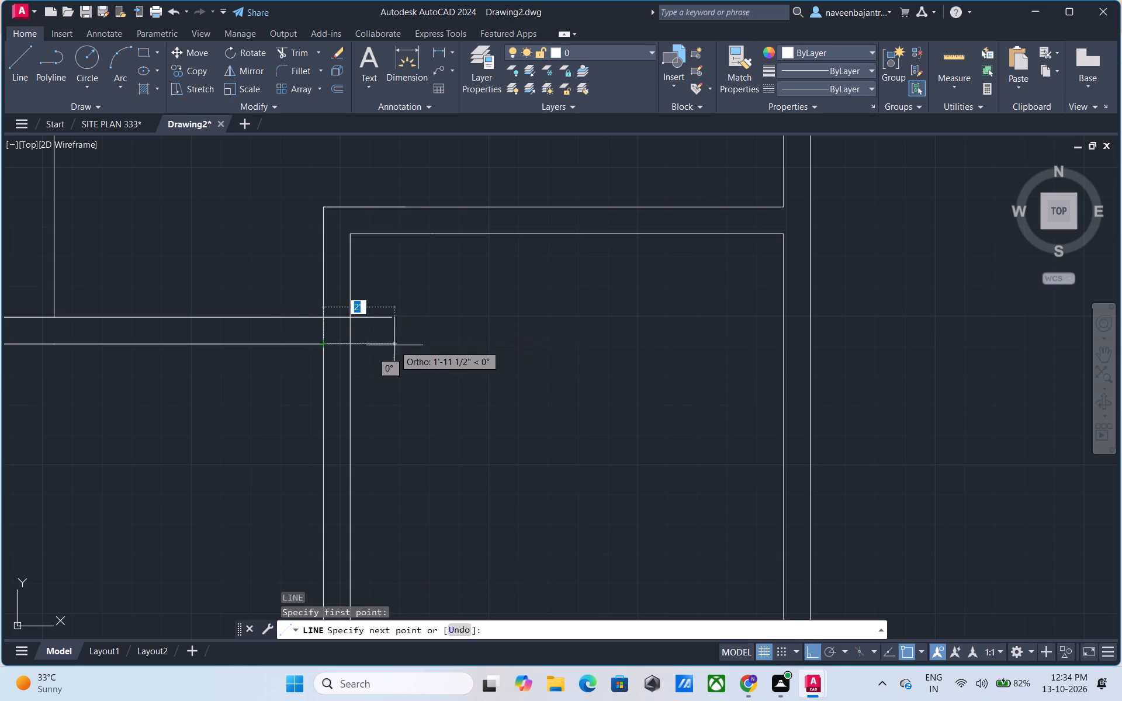
left_click(394, 345)
key("Escape")
Trim the ends of both horizontal lines that overshoot the vertical wall's inner face in the lower-right room.
type("tr")
key("space")
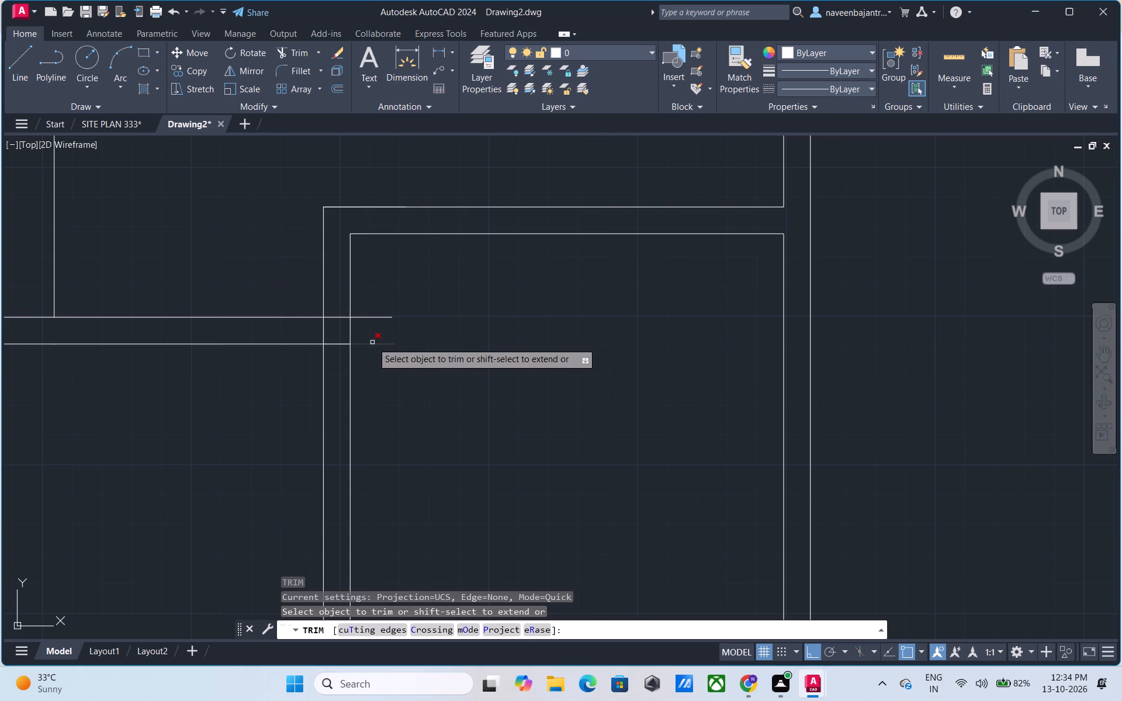
left_click(372, 343)
left_click(372, 317)
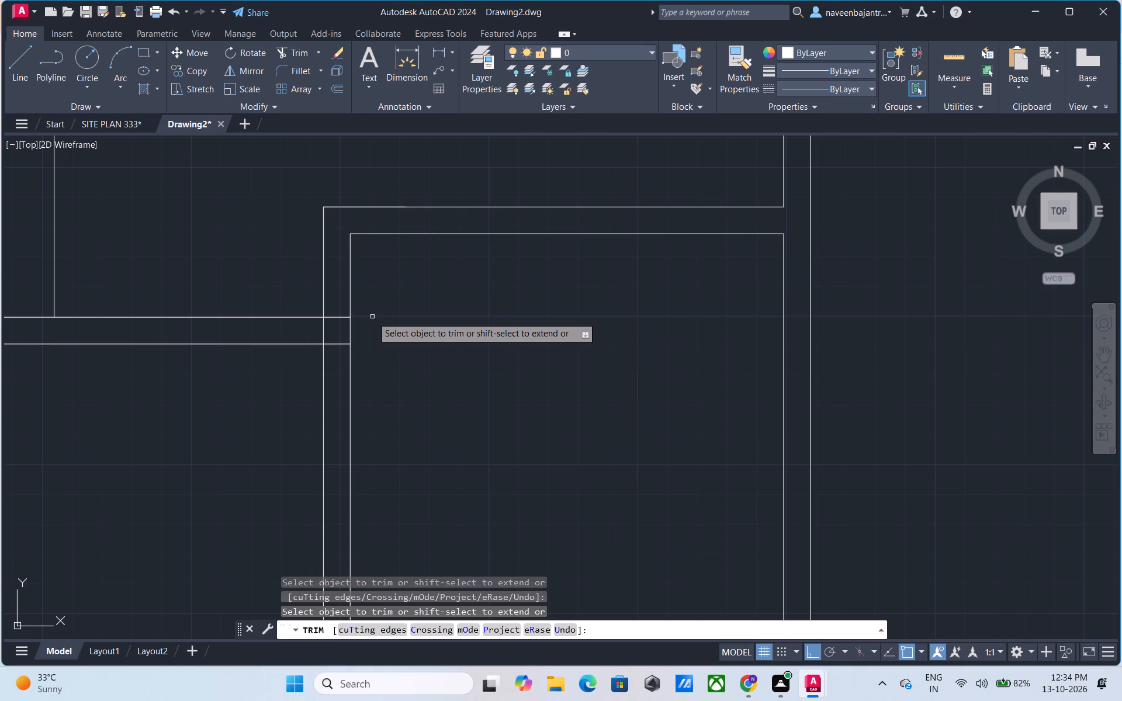
scroll(372, 317, "down", 1)
key("Escape")
Draw two vertical lines down from both corners of the central partition's end, crossing the lower-right room's top wall.
type("l")
key("space")
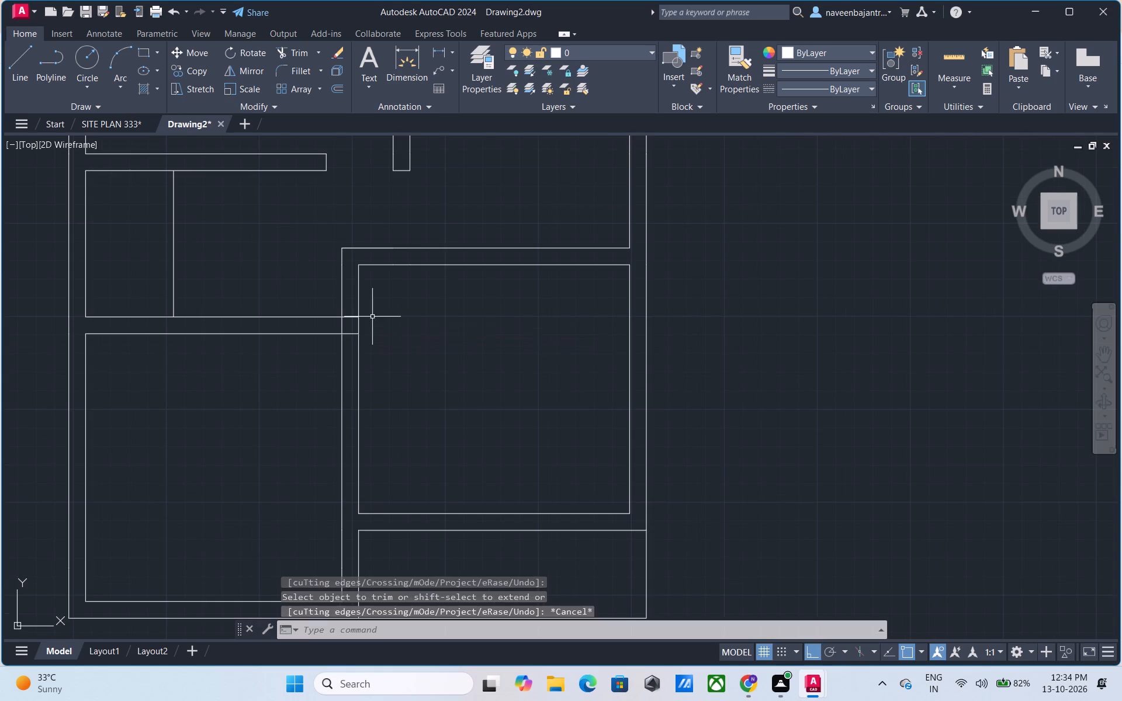
left_click(412, 173)
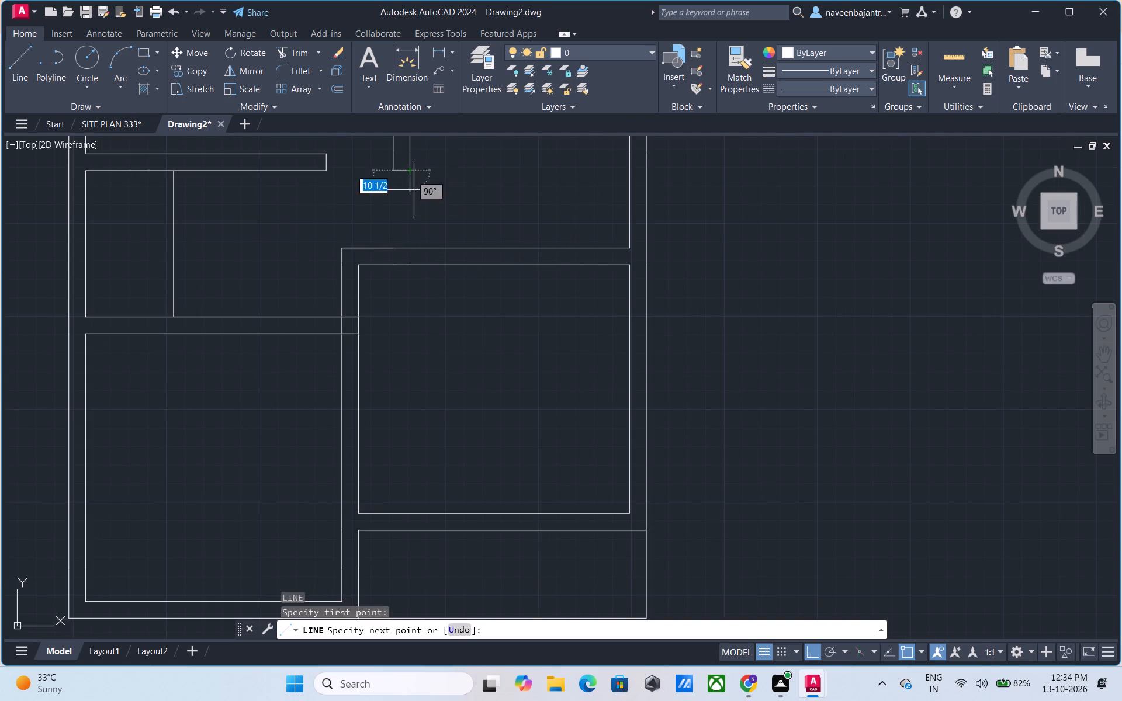
left_click(412, 355)
key("Escape")
key("l")
key("space")
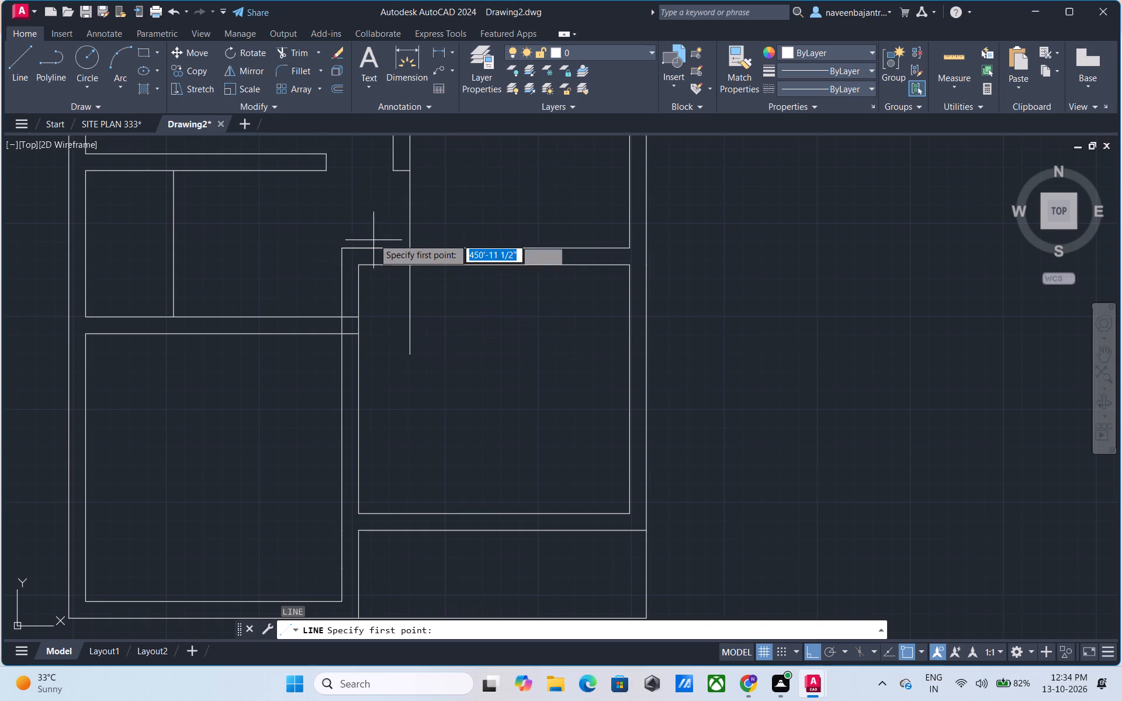
left_click(392, 175)
left_click(394, 326)
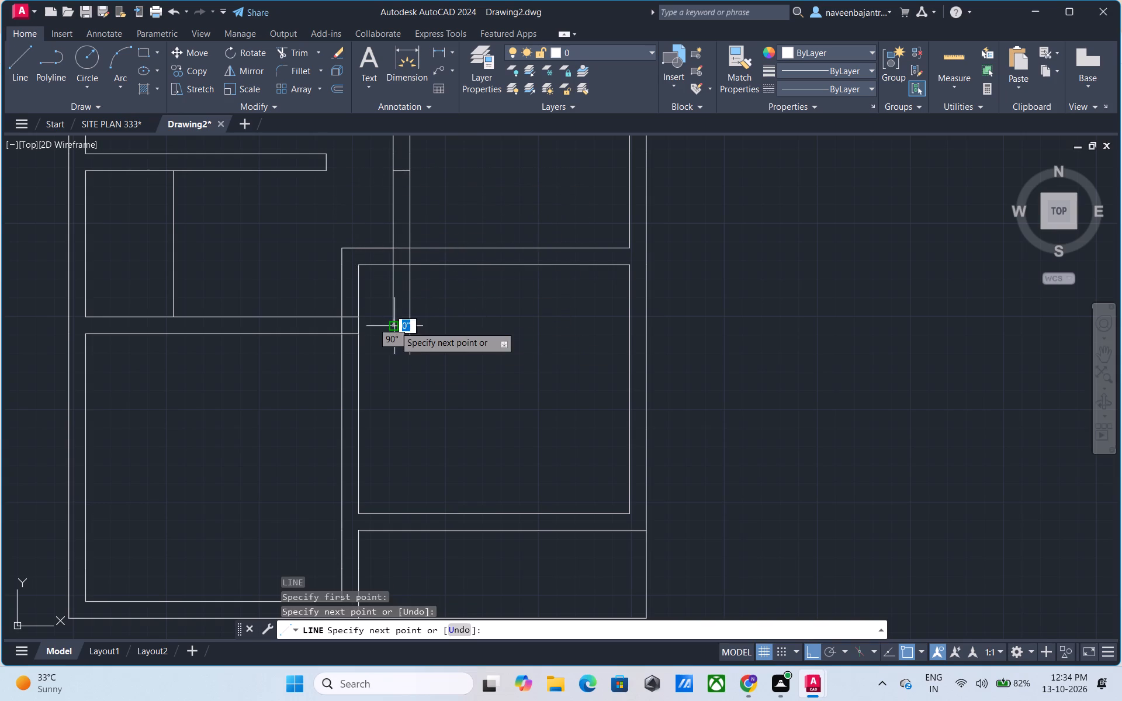
key("Escape")
Trim both vertical guide lines where they overshoot below the lower-right room's top wall.
key("t")
type("r")
key("space")
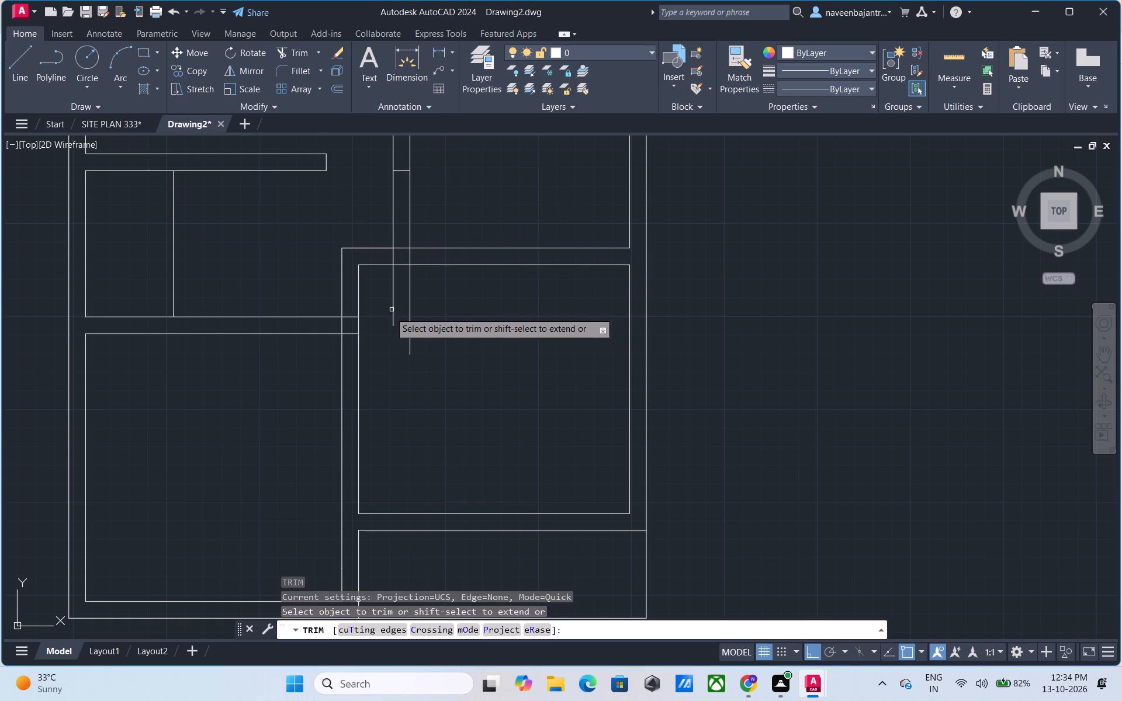
left_click(392, 309)
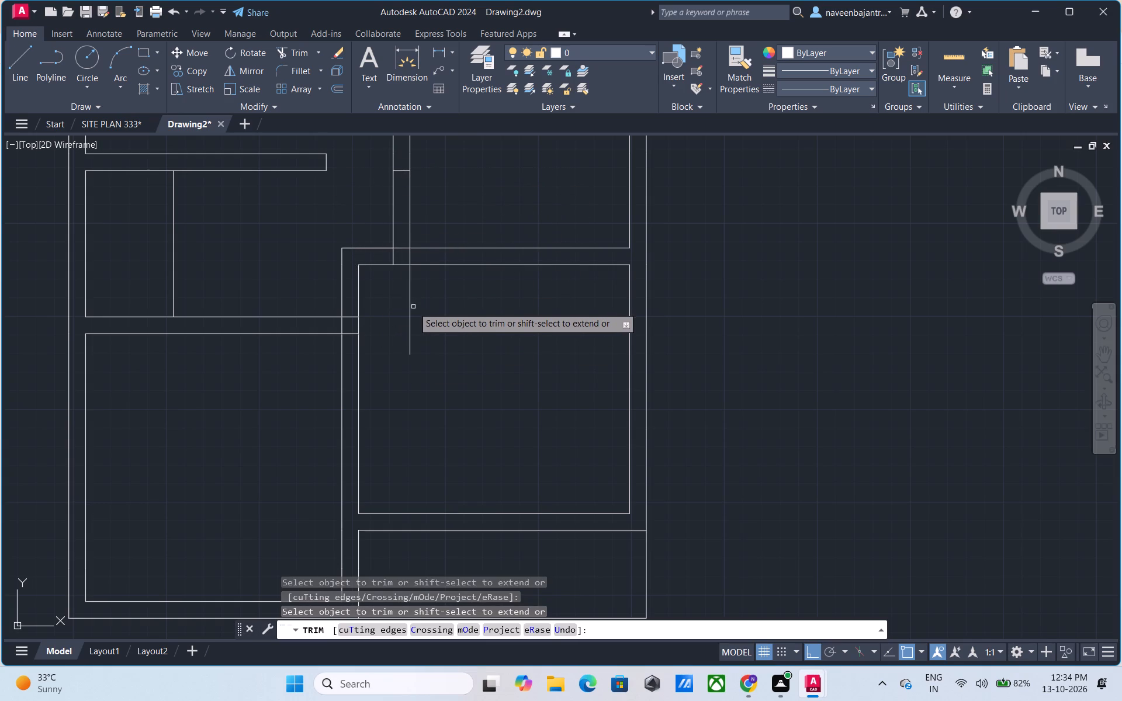
left_click(411, 309)
Trim both faces of the lower-right room's top and side walls around their shared corner, between the guide lines and the lower-left room's top wall.
left_click(357, 300)
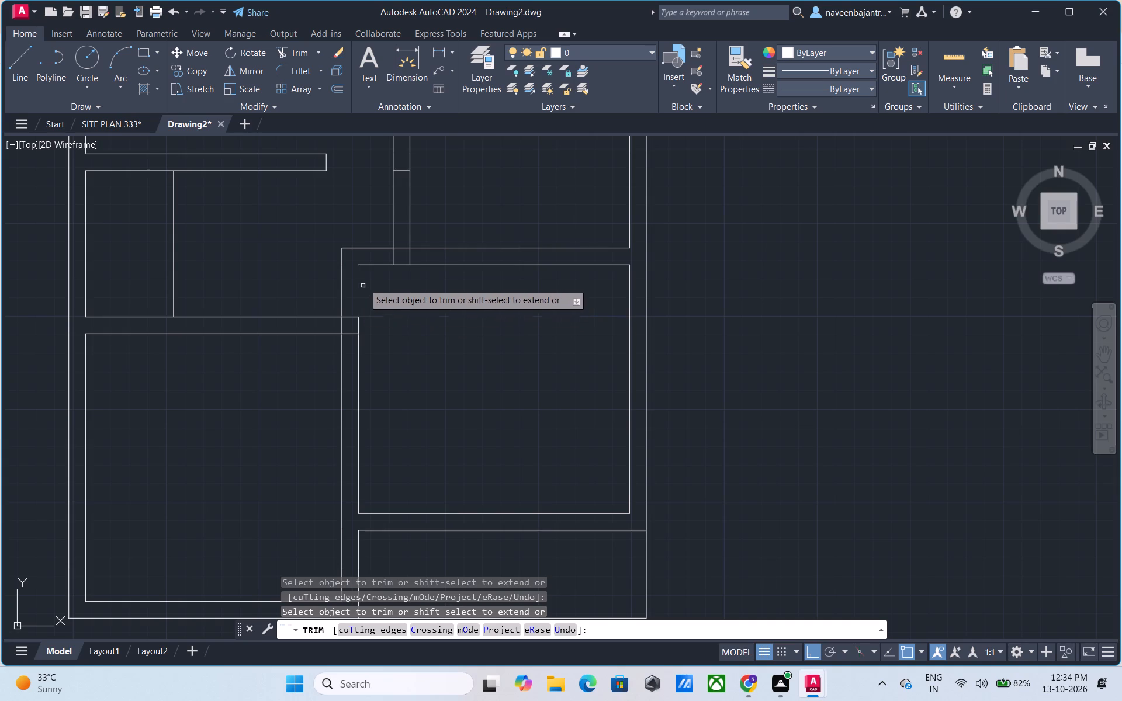
left_click(373, 264)
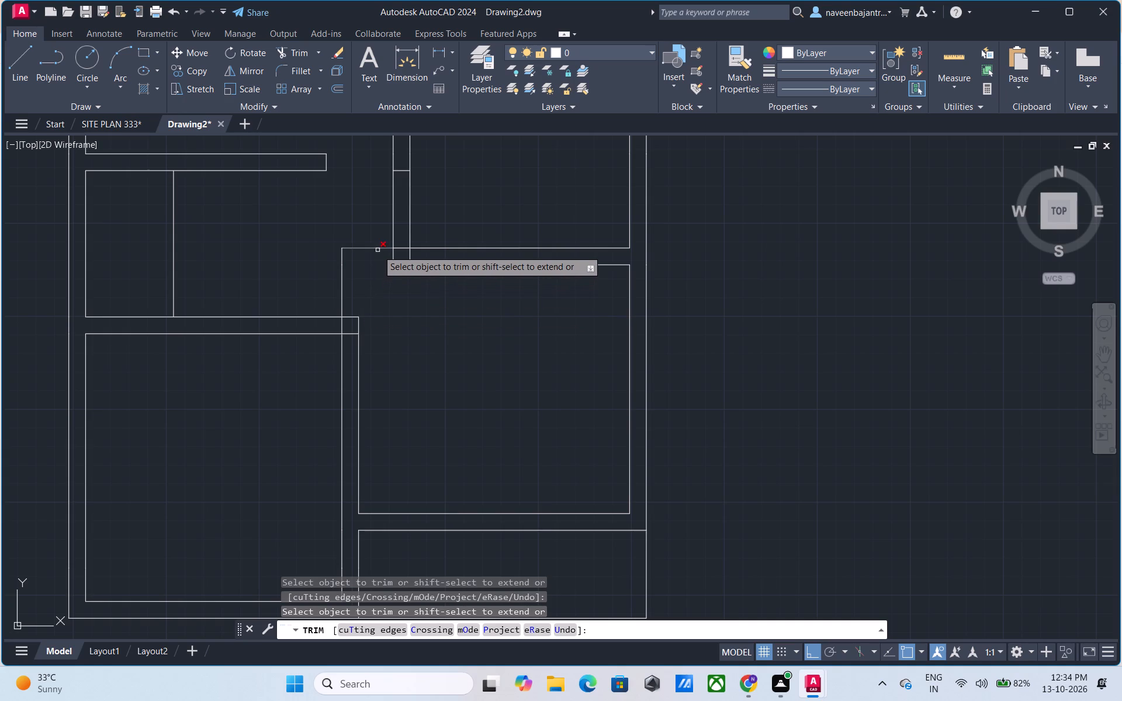
left_click(378, 250)
left_click(376, 249)
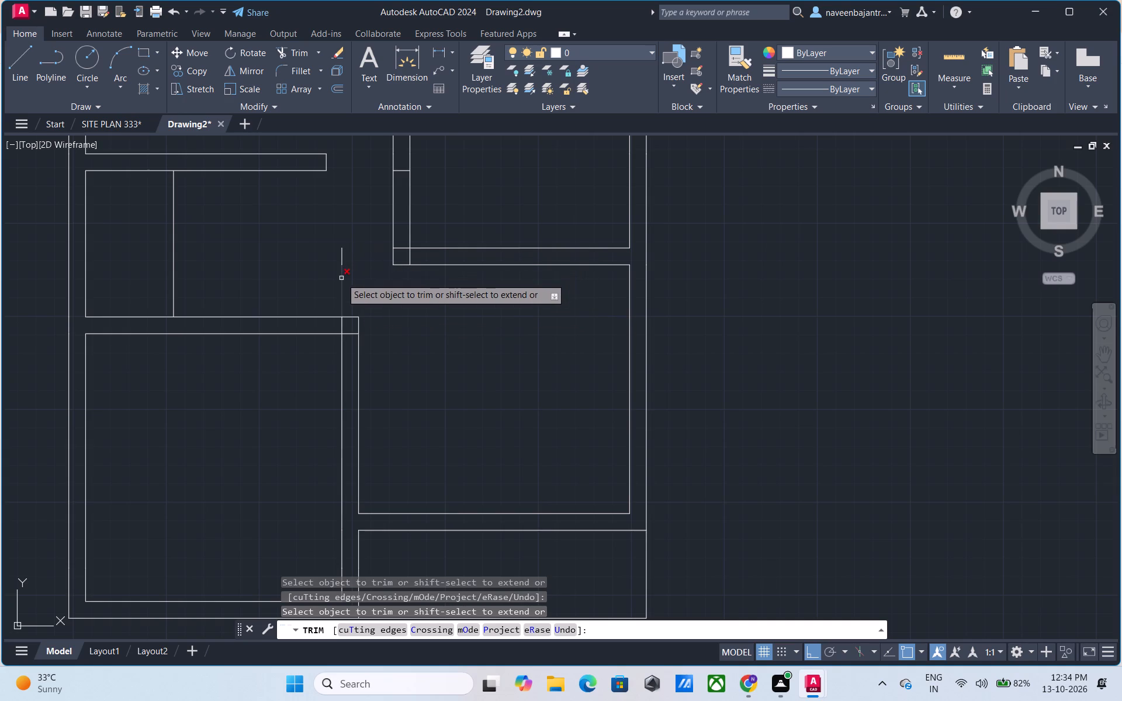
left_click(341, 278)
left_click(341, 263)
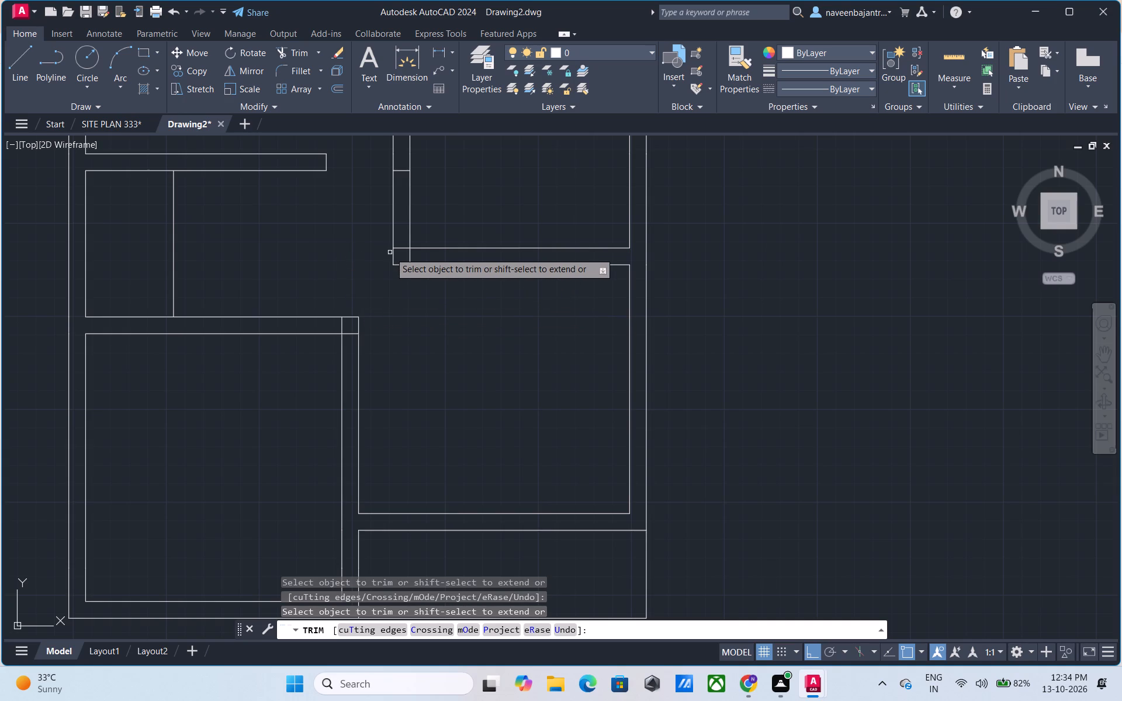
Trim the guide lines between the central partition and the wall below, the extra line inside that wall's end, and the stub at the neighbouring wall junction.
left_click(392, 207)
left_click(408, 214)
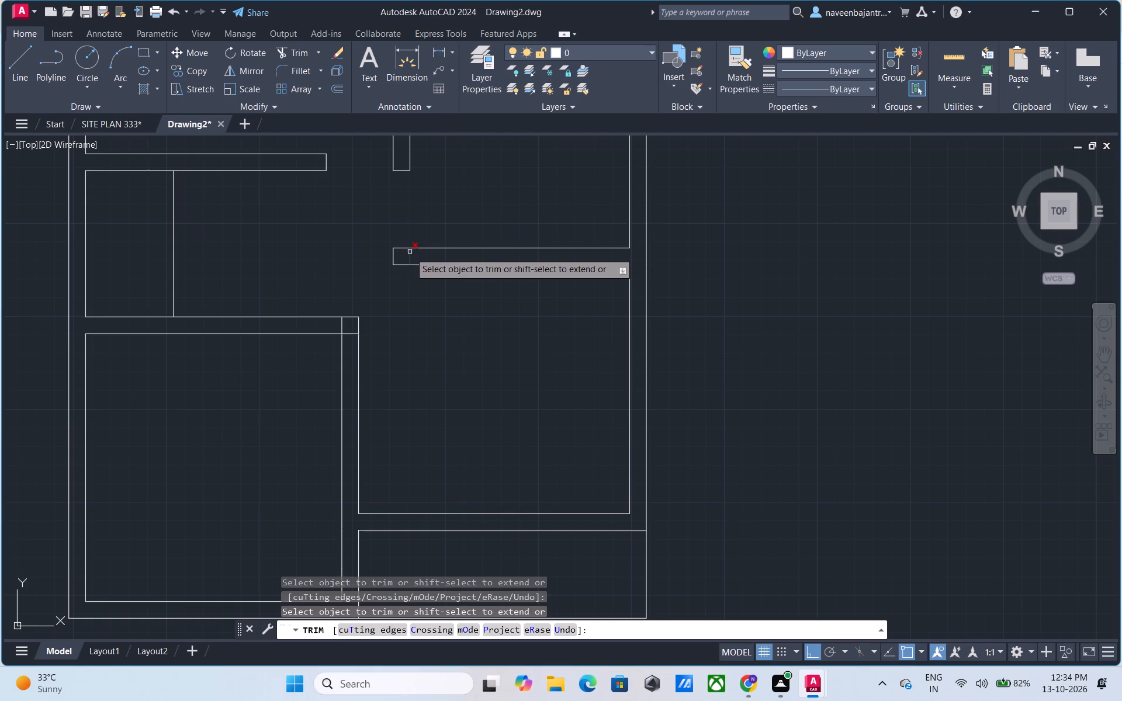
left_click(410, 254)
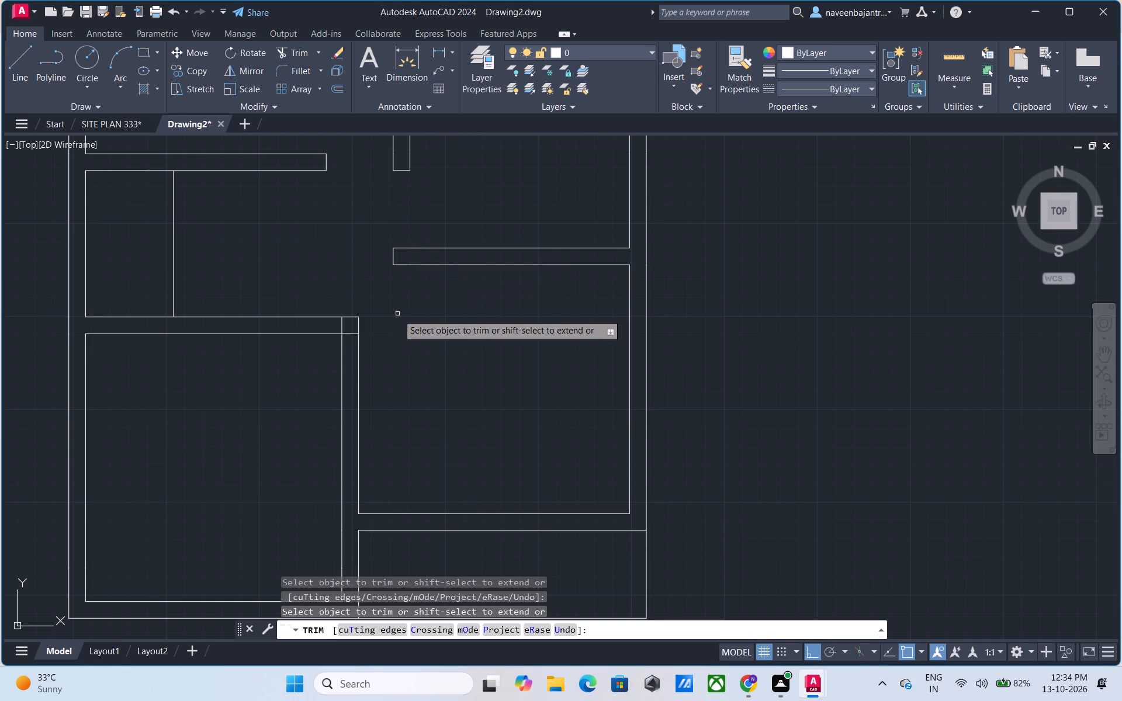
left_click(349, 334)
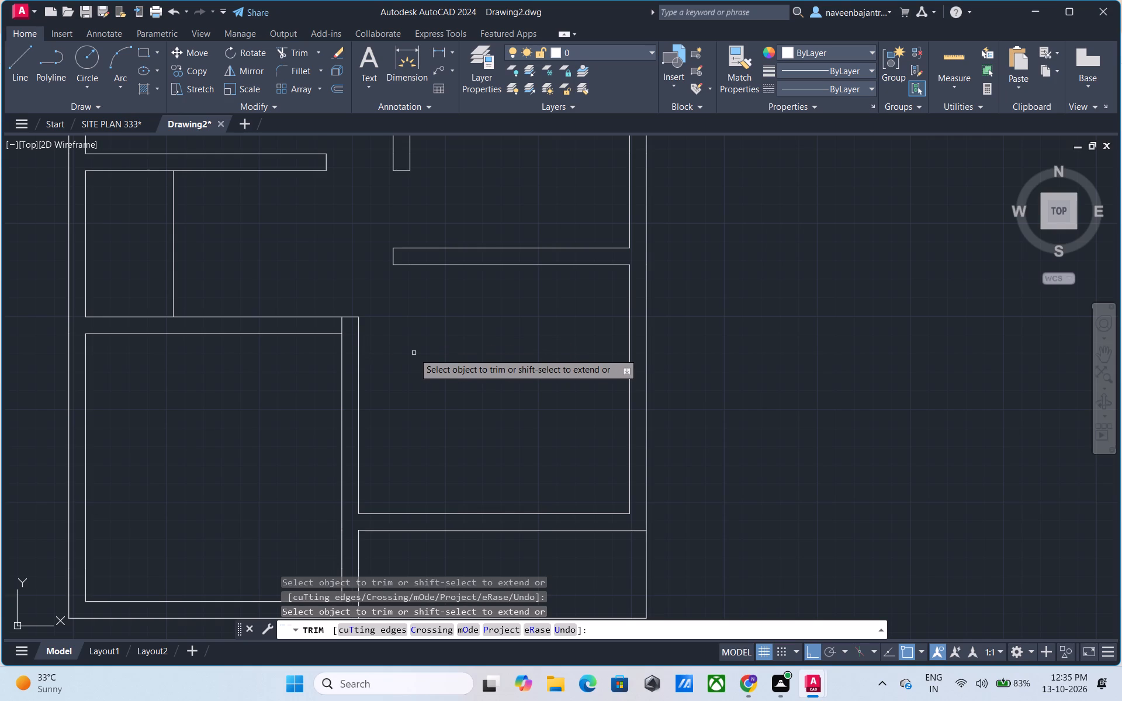
middle_click_drag(414, 353, 431, 343)
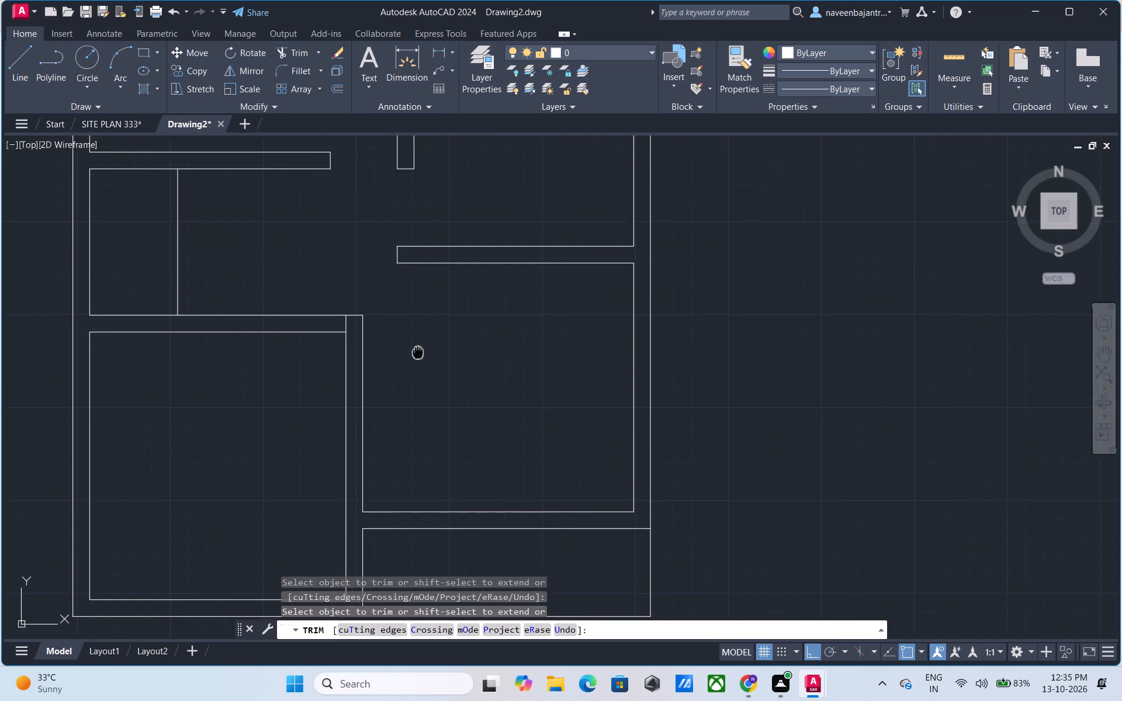
middle_click_drag(431, 343, 442, 337)
key("Escape")
Offset the vertical wall's face on the lower-left room side by 3' into that room, crossing its top wall.
type("o")
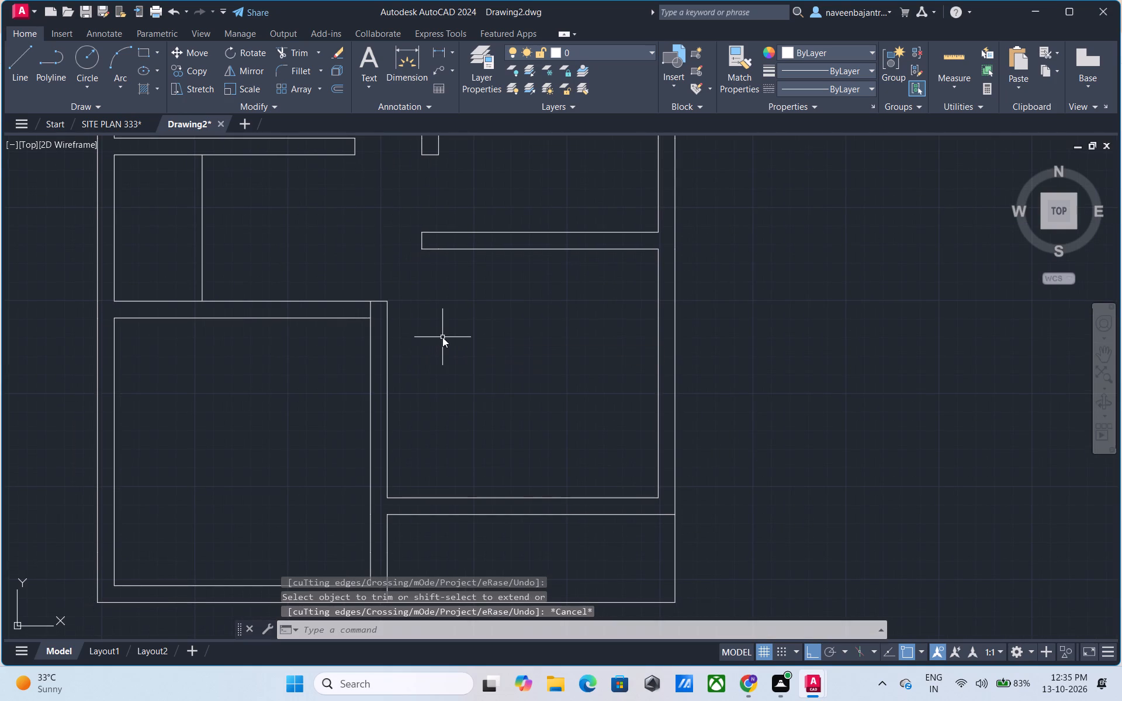
key("space")
type("3'")
key("Return")
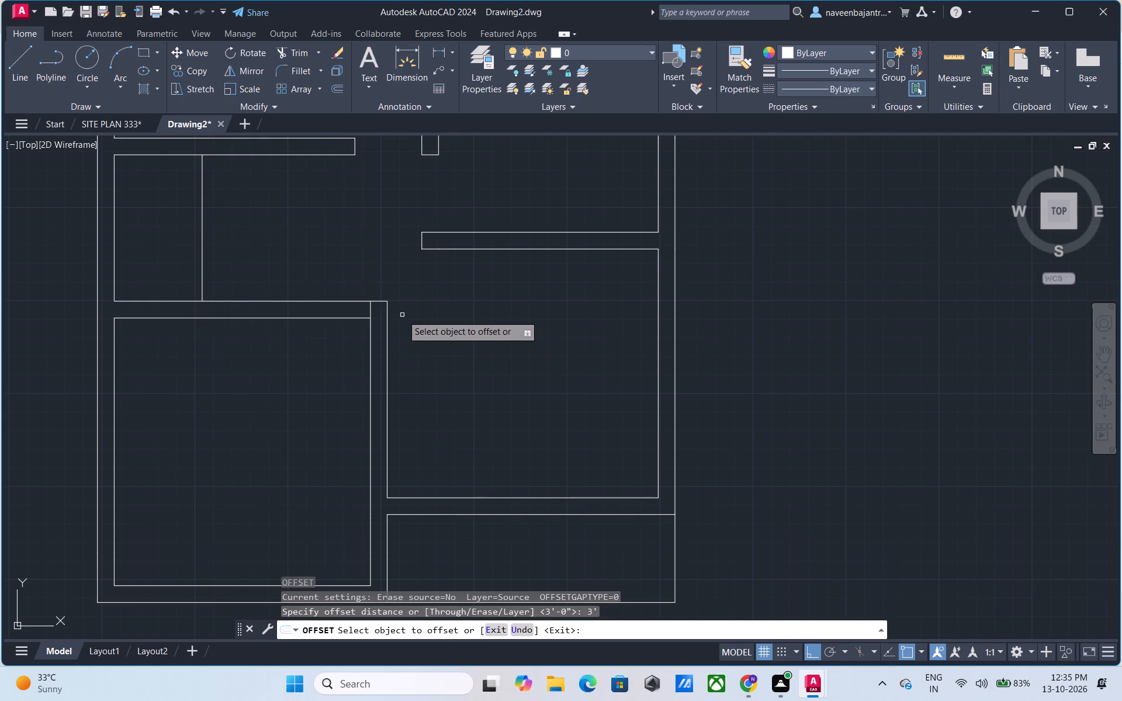
left_click(371, 312)
left_click(351, 313)
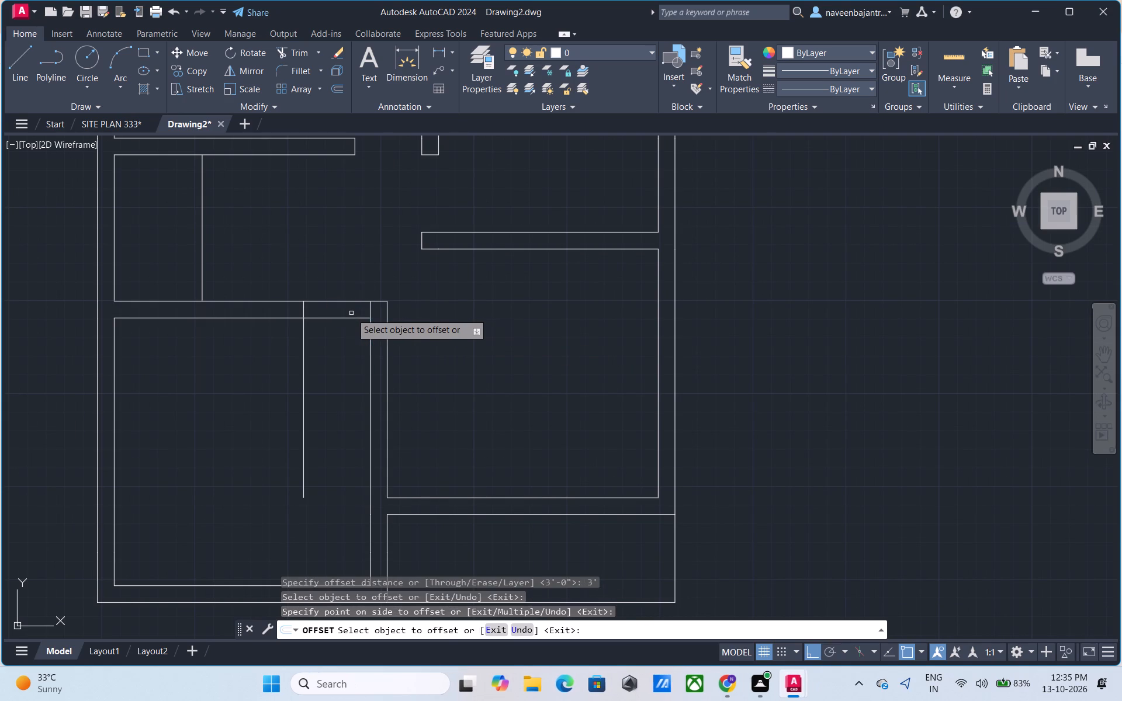
key("Escape")
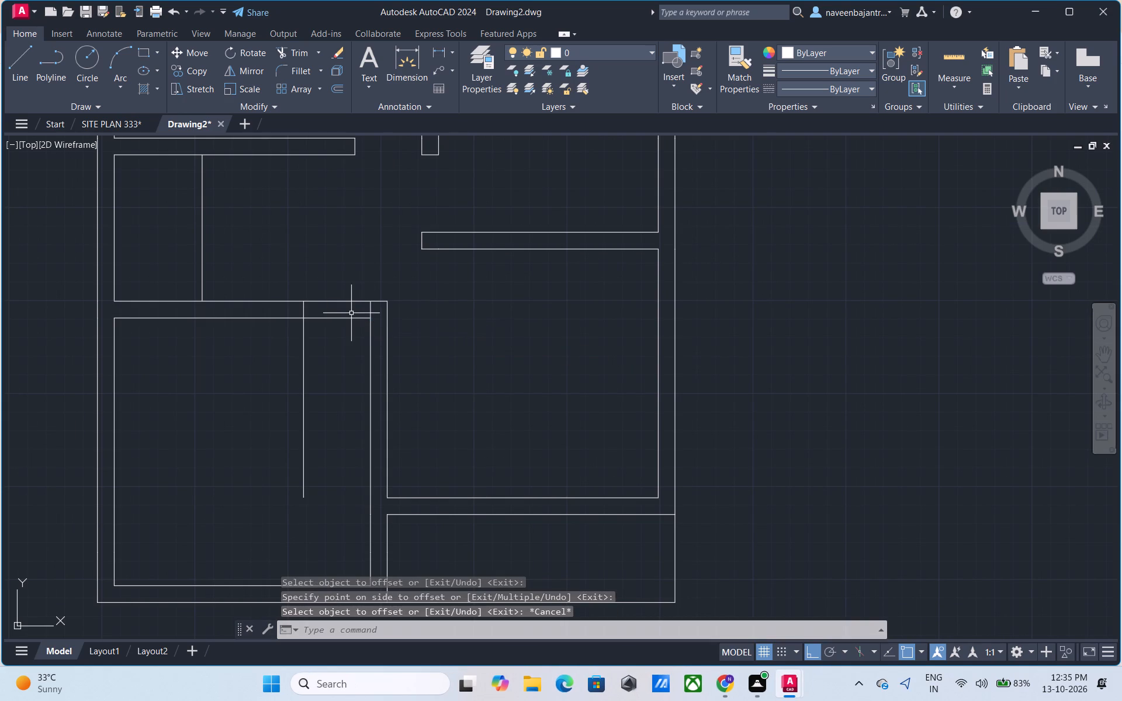
Trim the offset line below the lower-left room's top wall and both wall faces beside it to open a 3' doorway.
type("tr")
key("space")
left_click(304, 364)
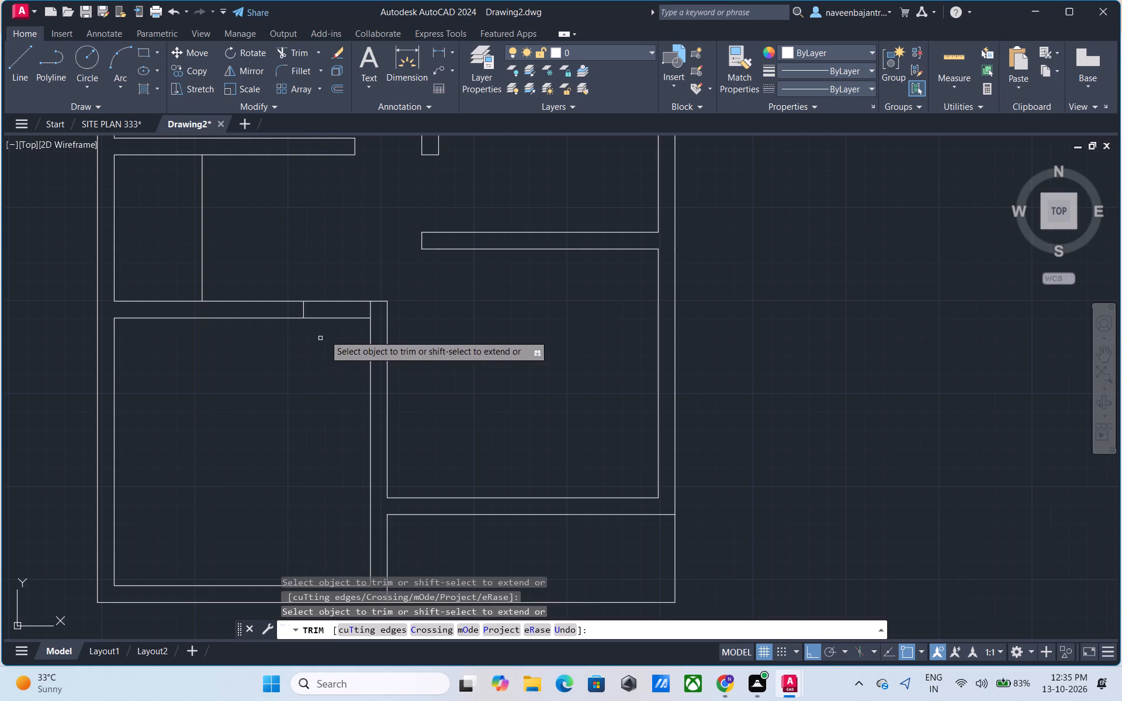
left_click(345, 317)
left_click(345, 301)
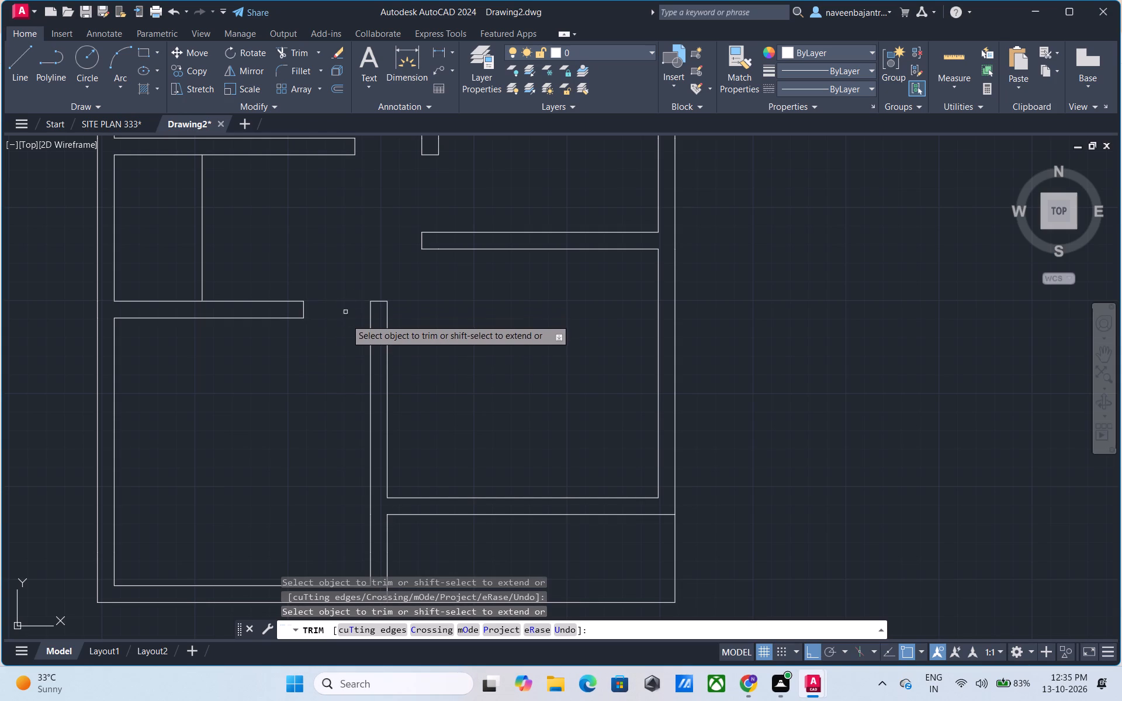
Draw a vertical line about 1'-2 1/2" up from the top-left room's inner corner at the central partition, crossing the outer top wall.
scroll(347, 336, "down", 2)
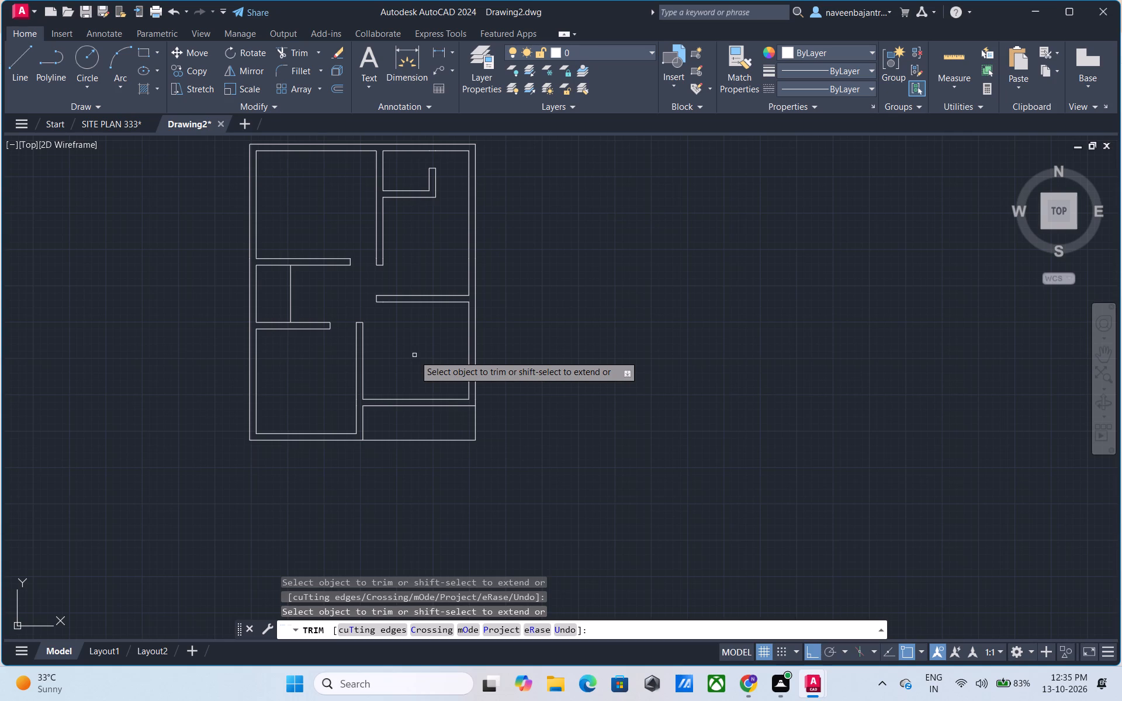
scroll(414, 355, "down", 1)
middle_click_drag(414, 355, 420, 356)
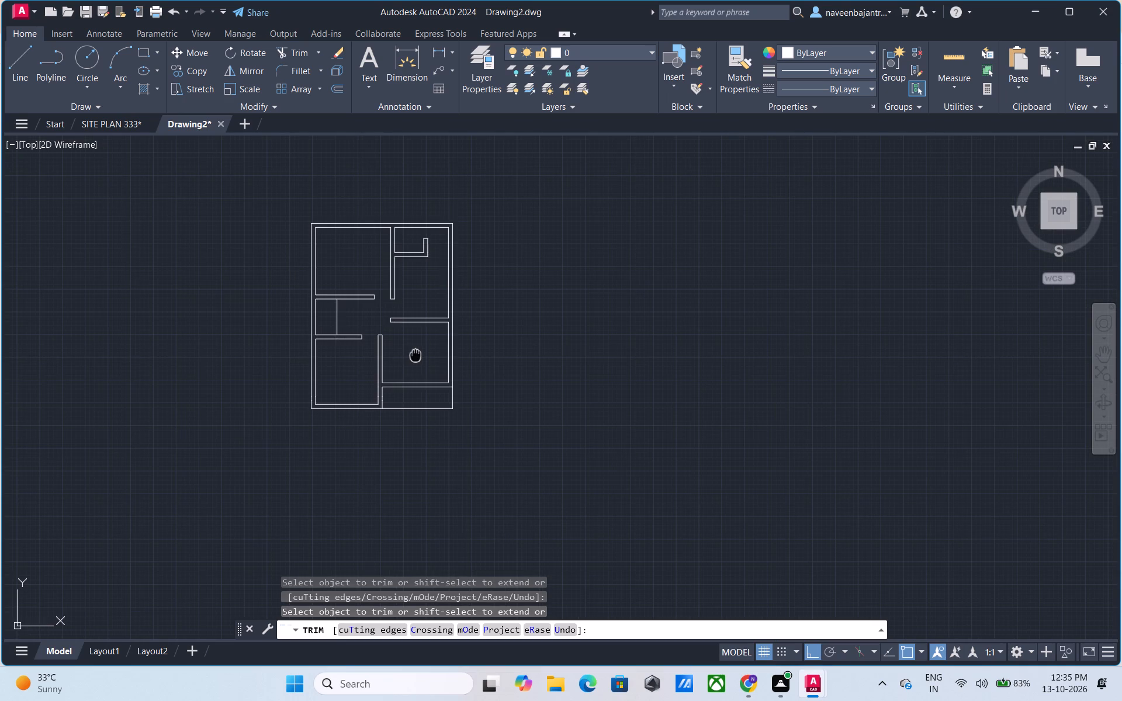
middle_click_drag(420, 356, 545, 367)
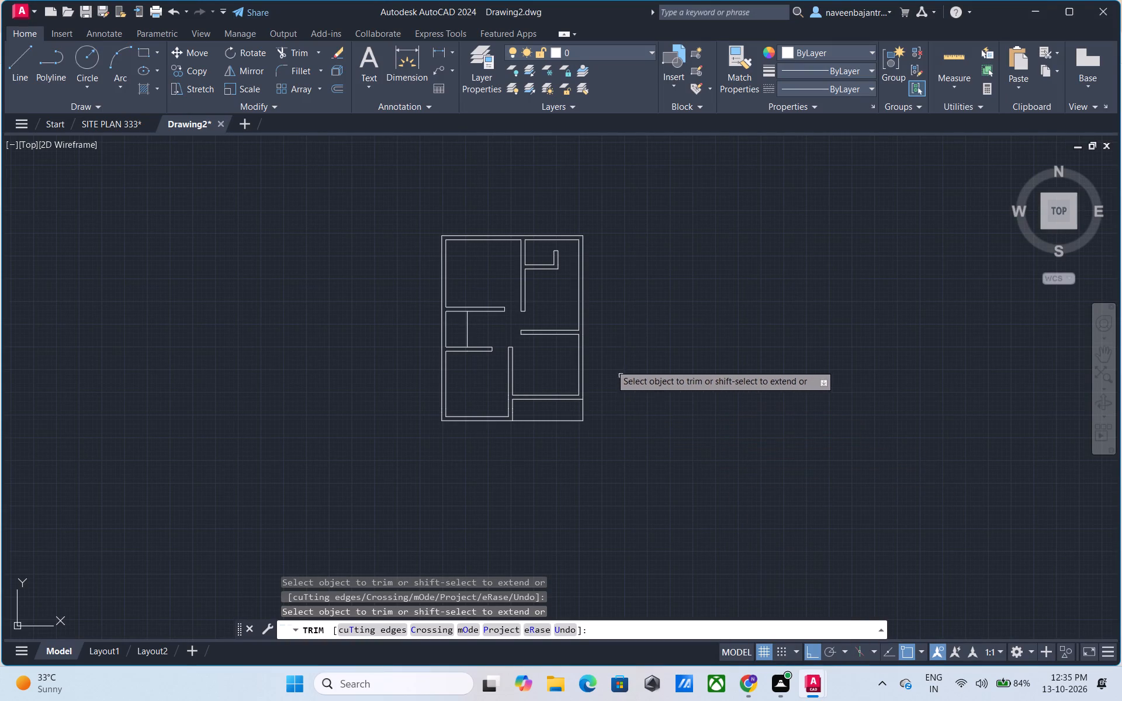
scroll(483, 272, "up", 2)
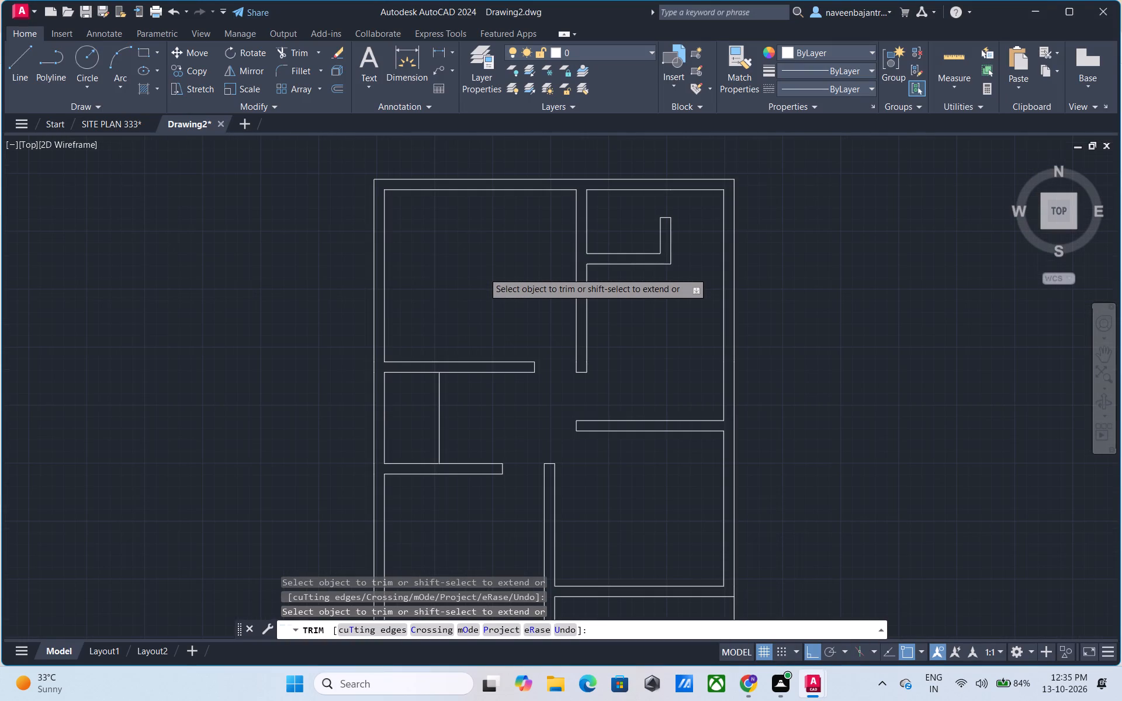
middle_click_drag(483, 272, 493, 322)
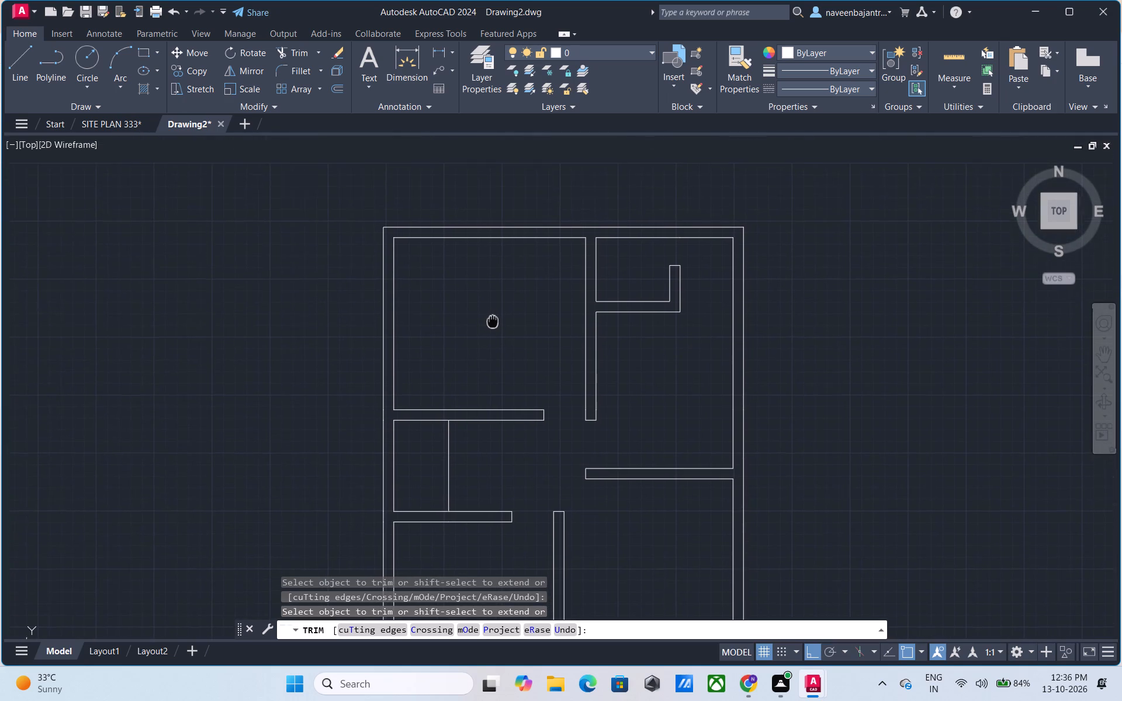
middle_click_drag(493, 322, 427, 407)
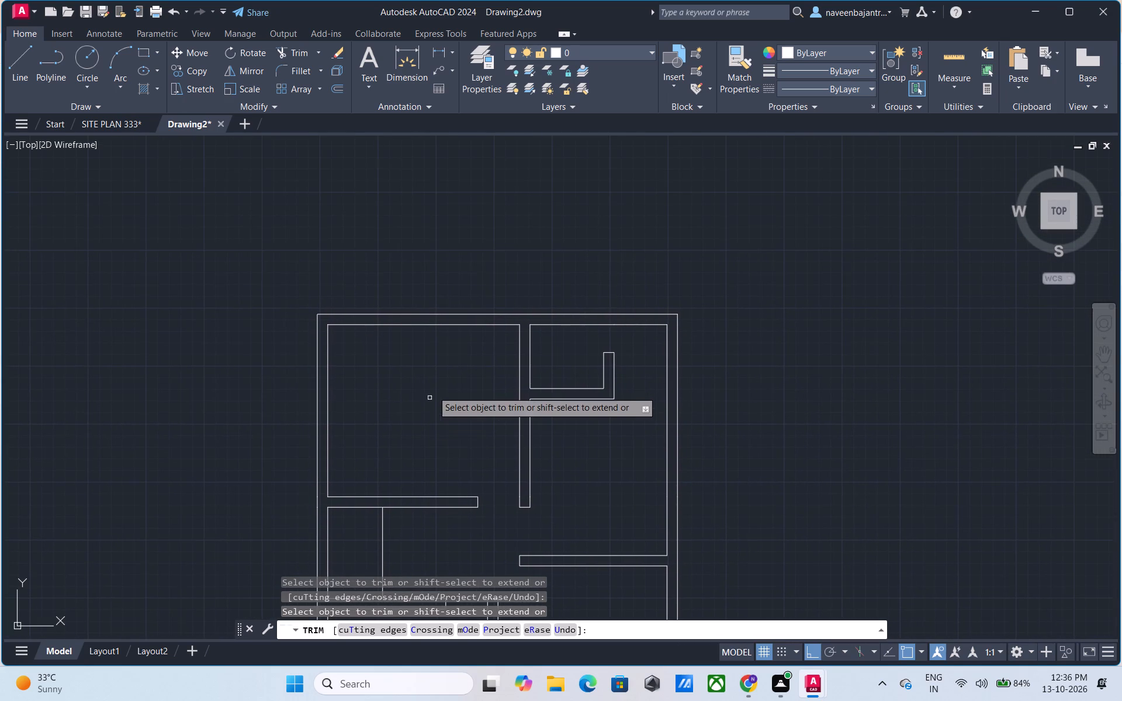
scroll(459, 346, "up", 3)
key("Escape")
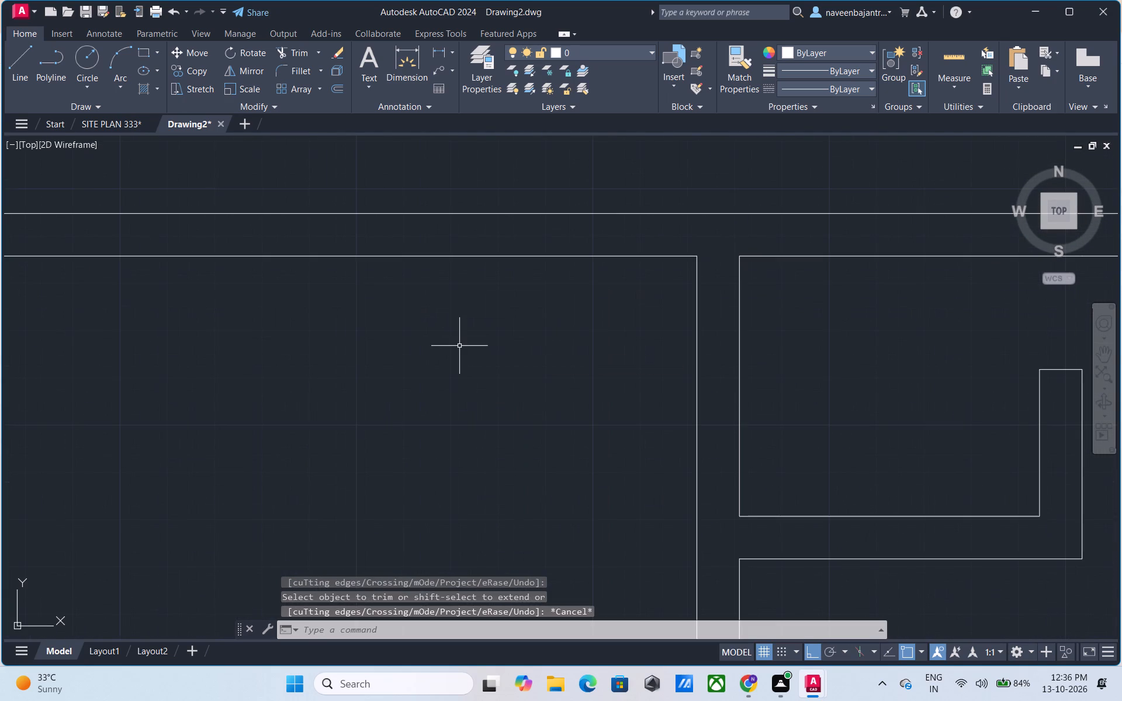
type("l")
key("space")
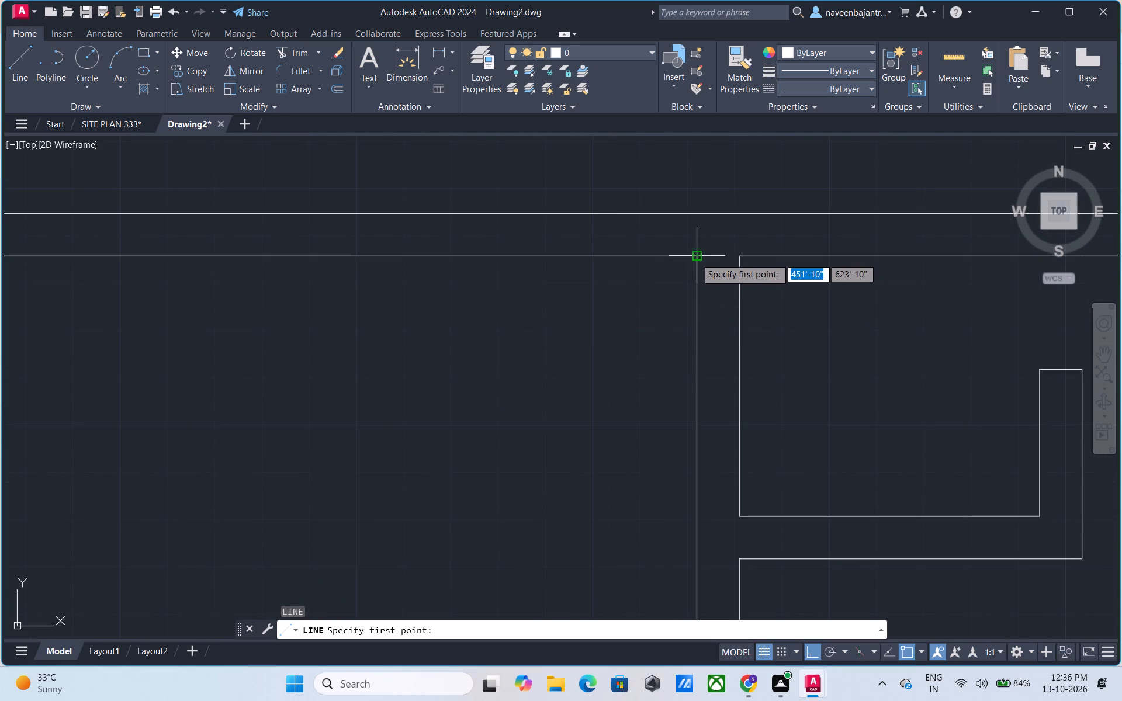
left_click(695, 258)
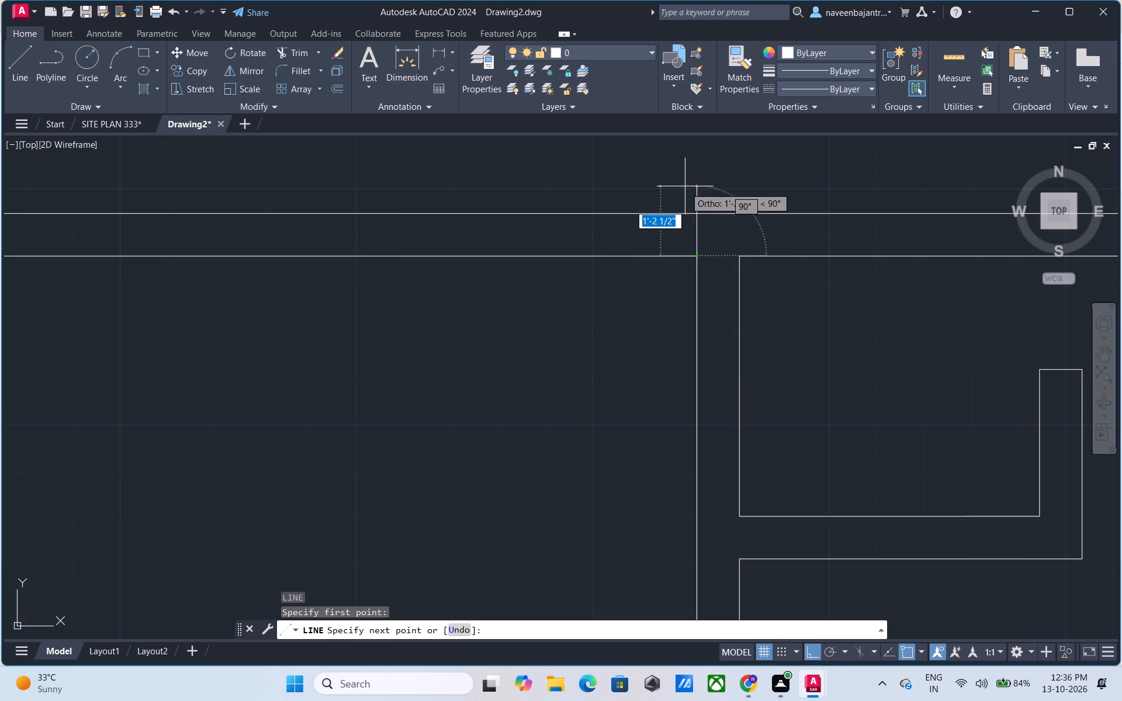
left_click(685, 186)
key("Escape")
Trim the end of the short vertical line that overshoots the top wall's outer face.
type("tr")
key("space")
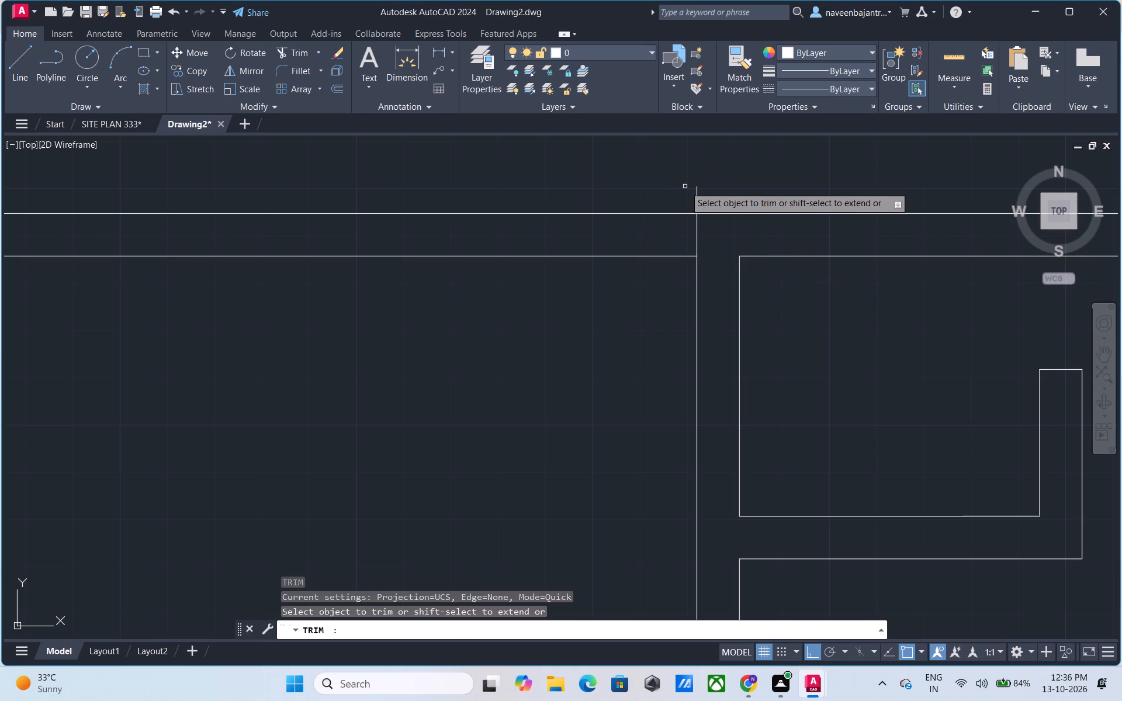
left_click(697, 194)
key("Escape")
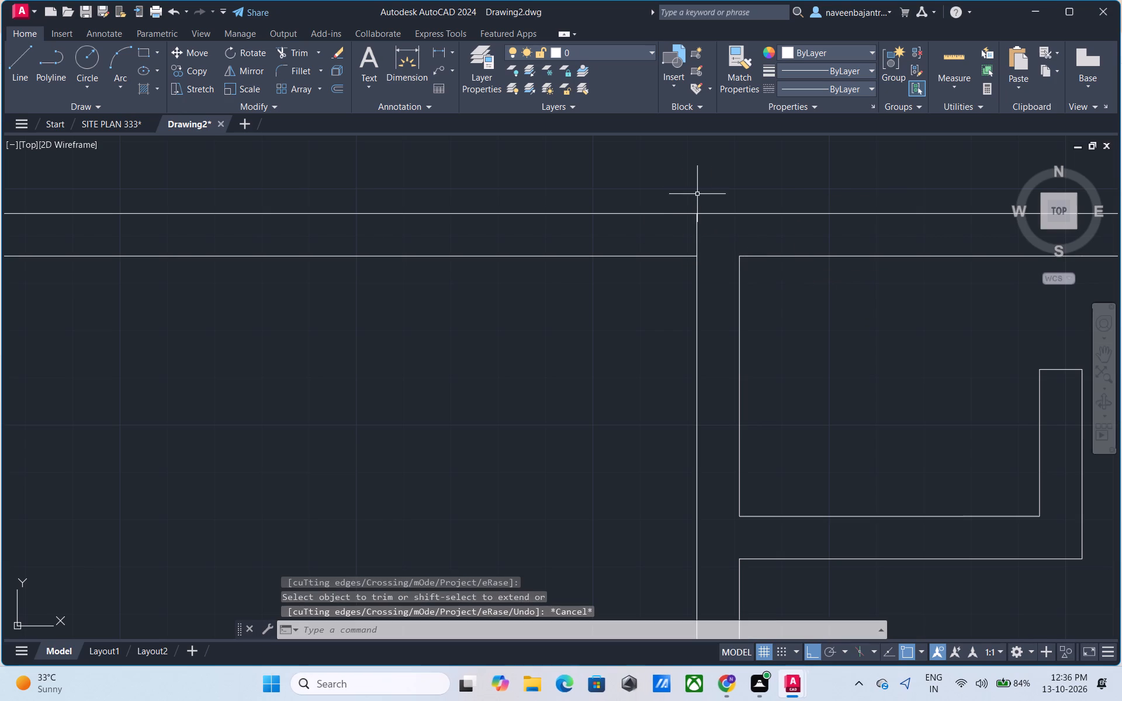
Offset the short vertical line in the top wall 3' toward the top-left room.
type("o")
key("space")
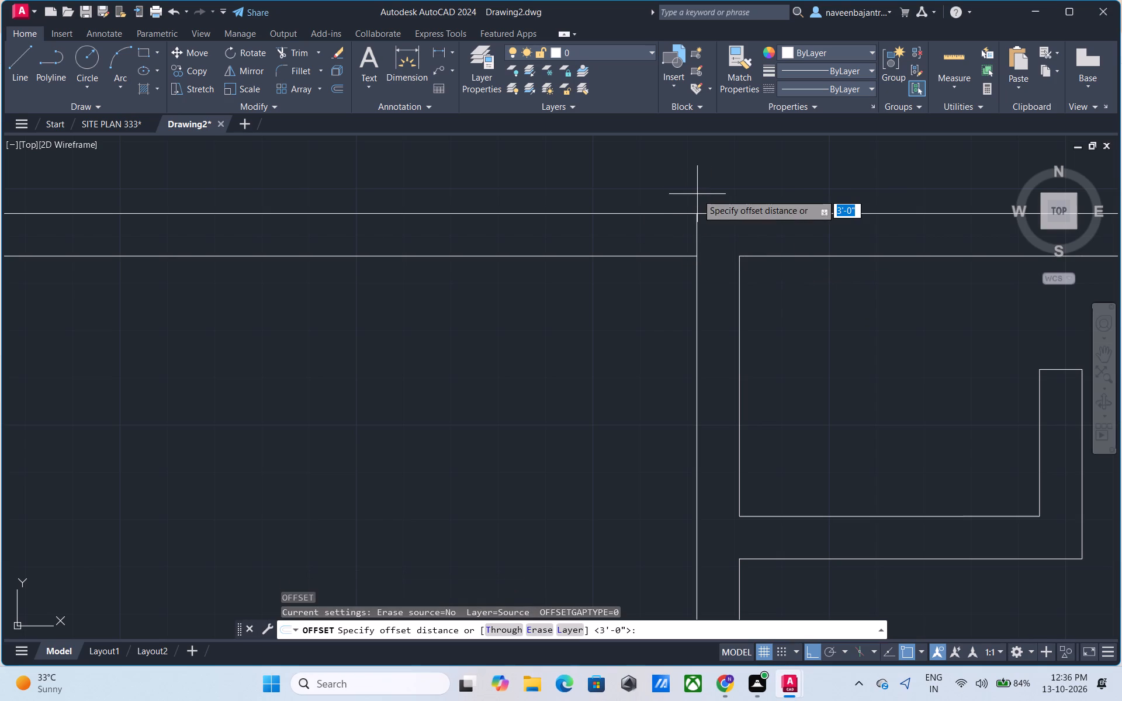
type("3'")
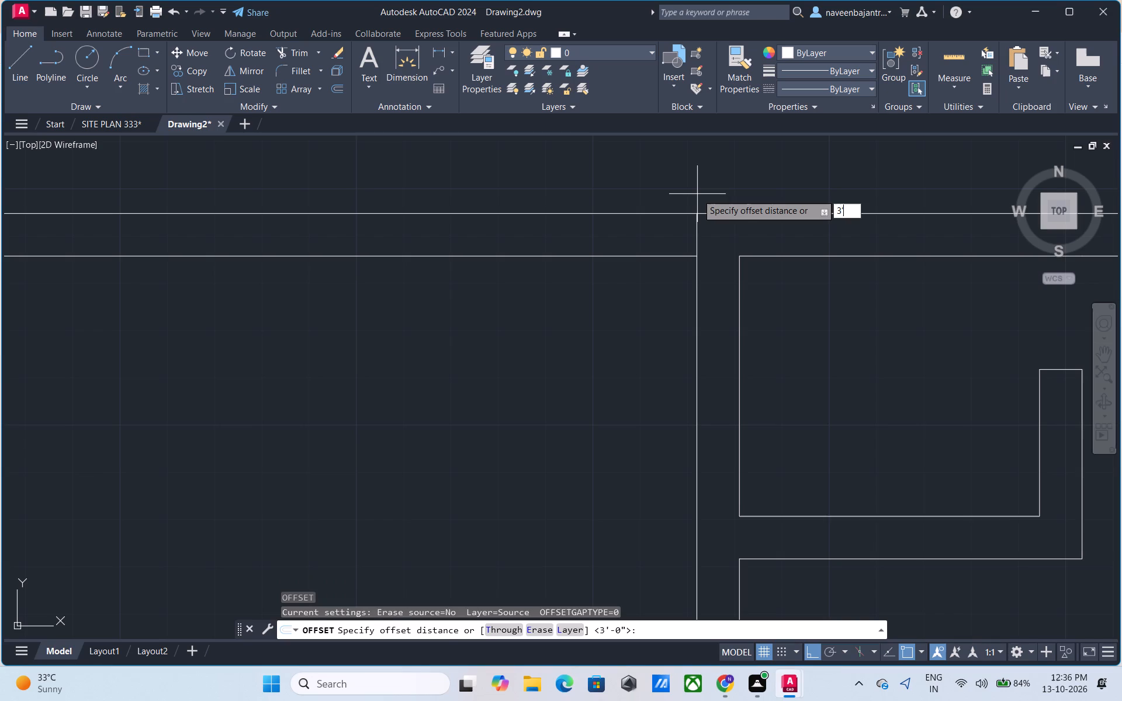
key("Return")
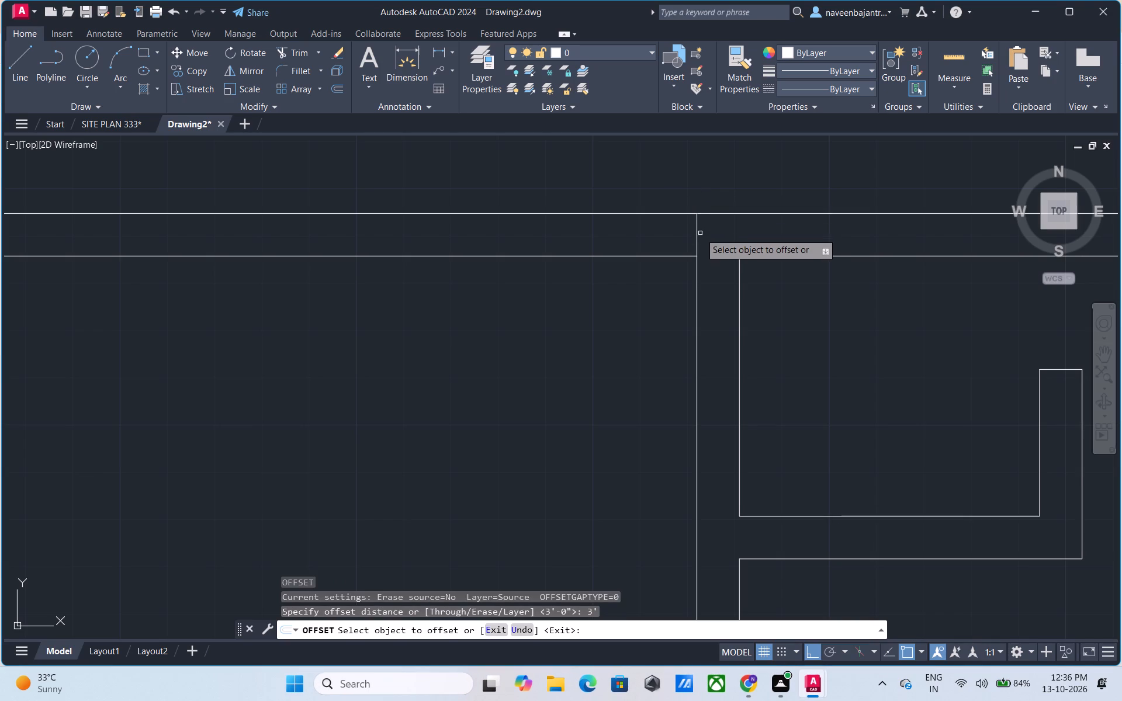
left_click(698, 237)
left_click(619, 237)
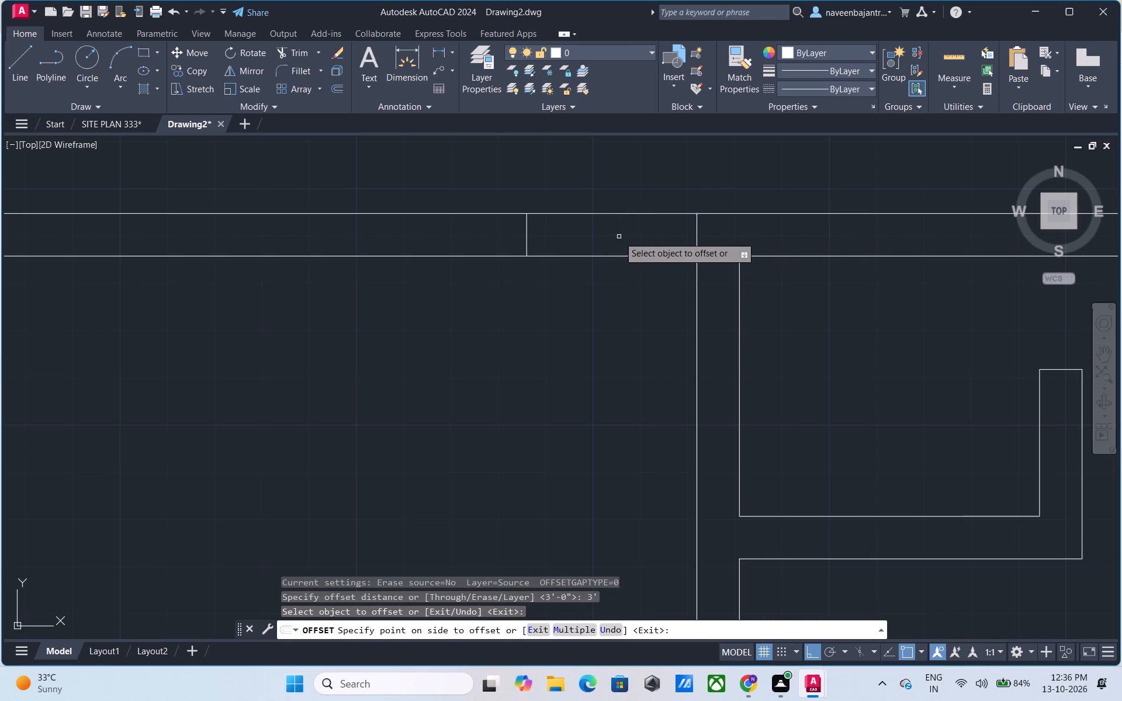
key("Escape")
Trim both faces of the top wall between the two short vertical lines to open a 3' opening in the top-left room.
type("tr")
key("space")
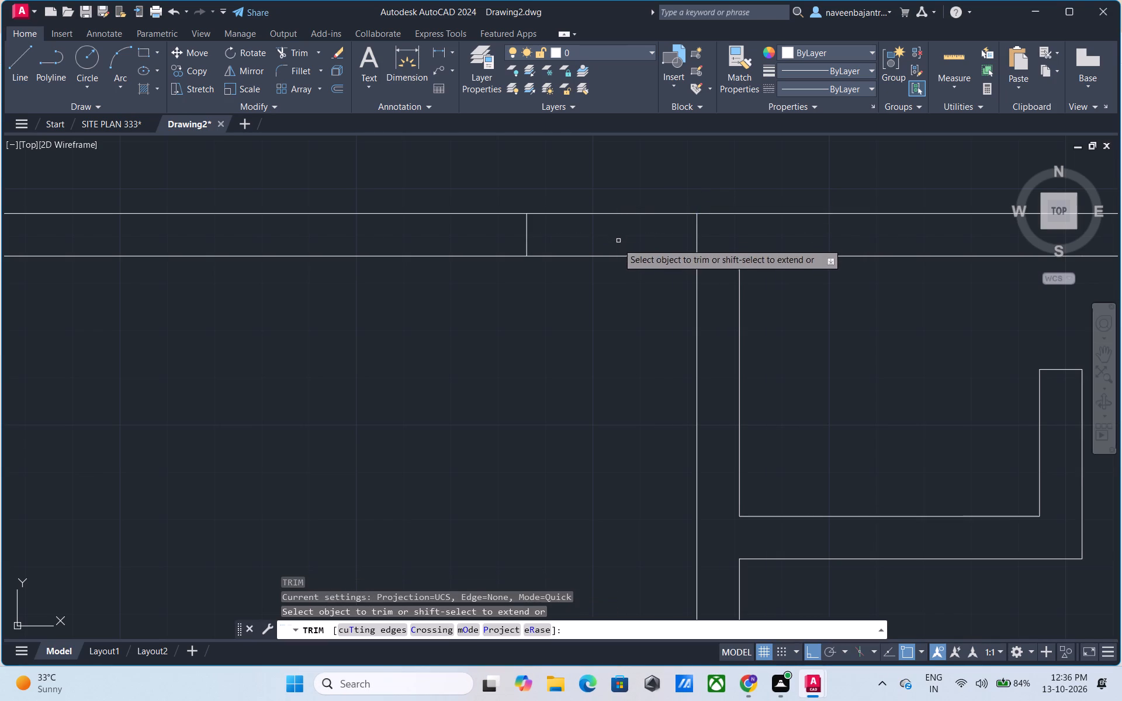
left_click(618, 256)
left_click(619, 215)
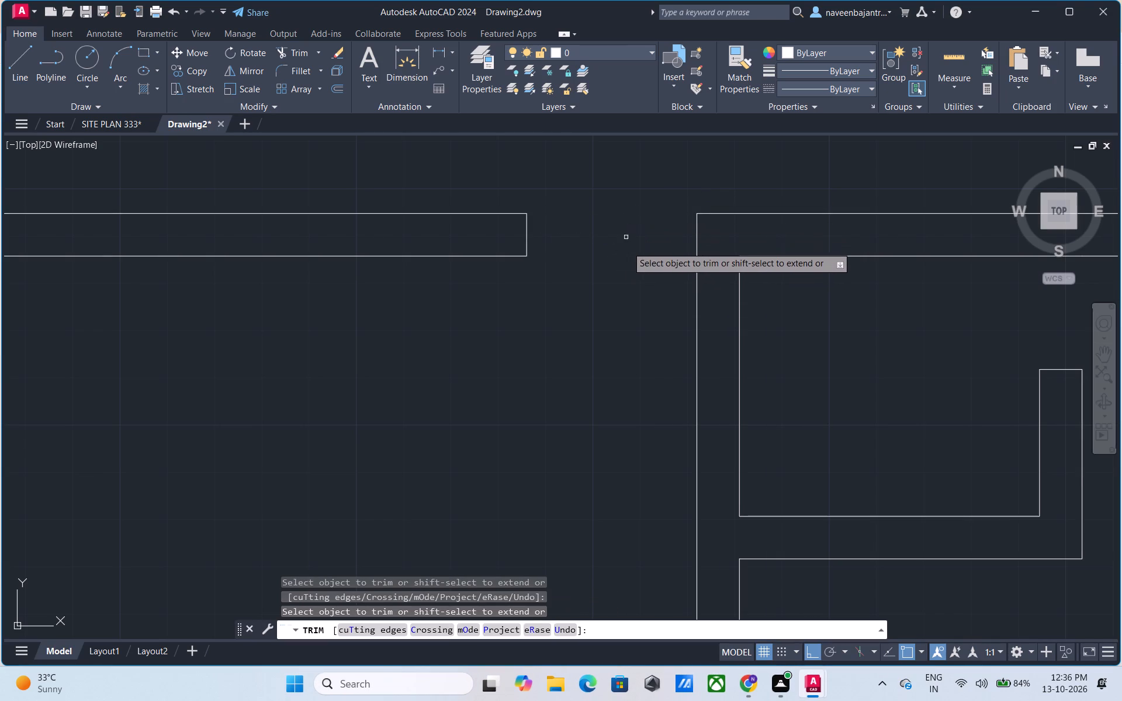
scroll(628, 265, "down", 3)
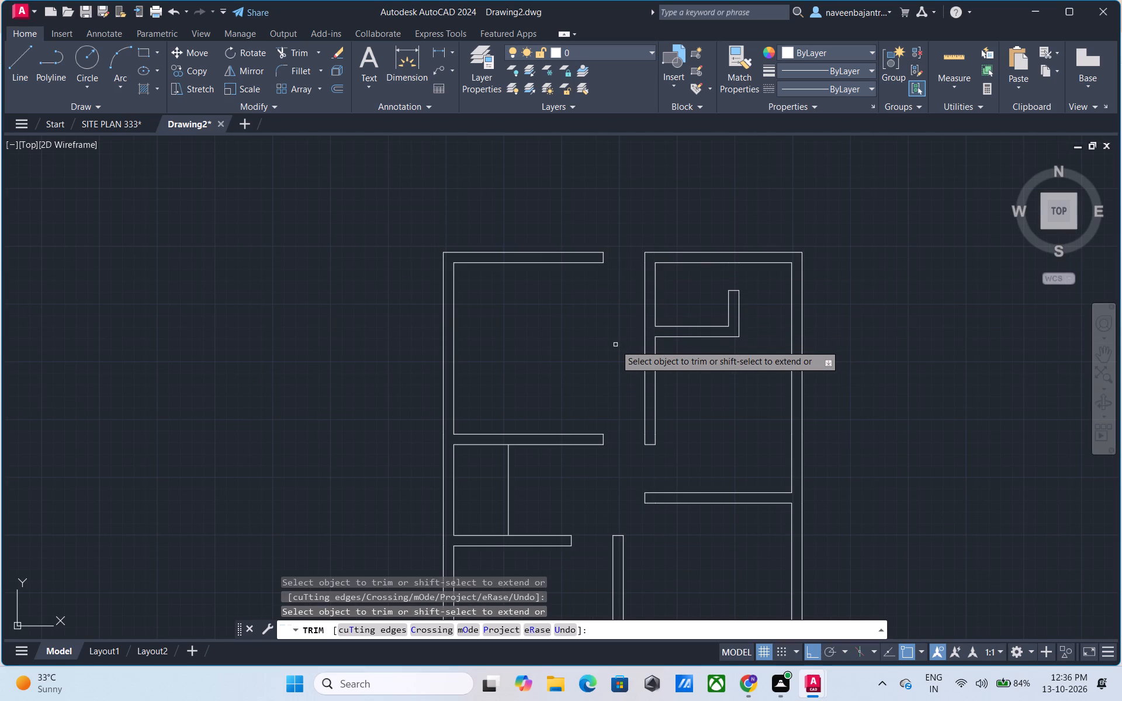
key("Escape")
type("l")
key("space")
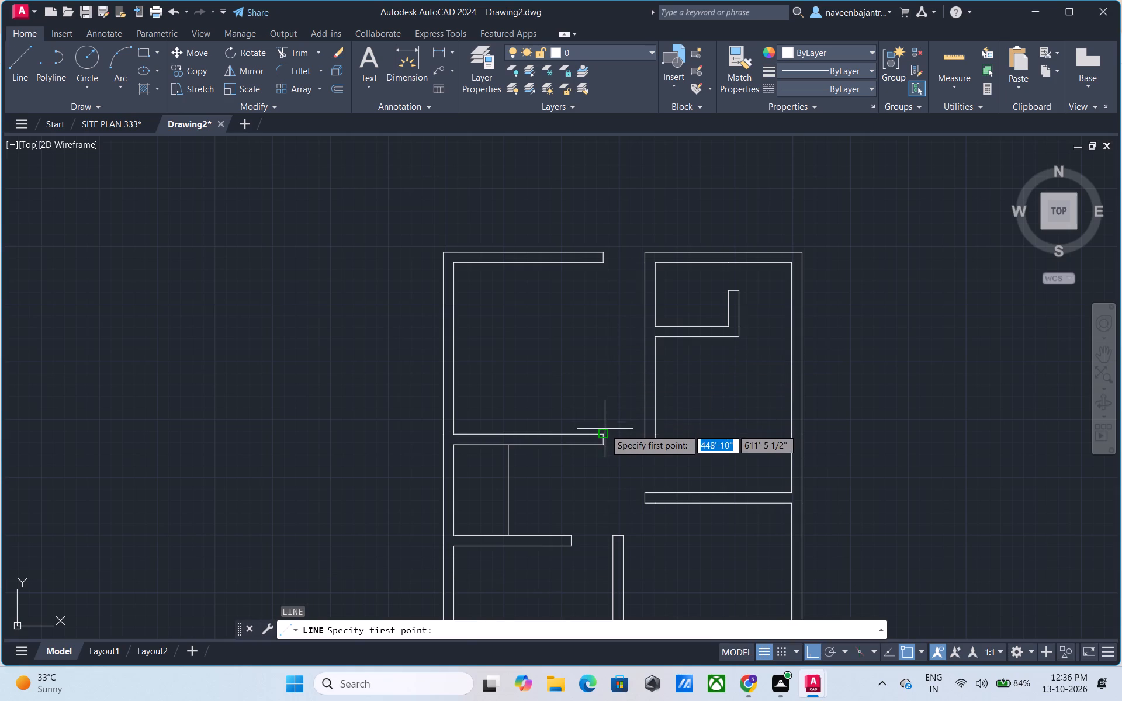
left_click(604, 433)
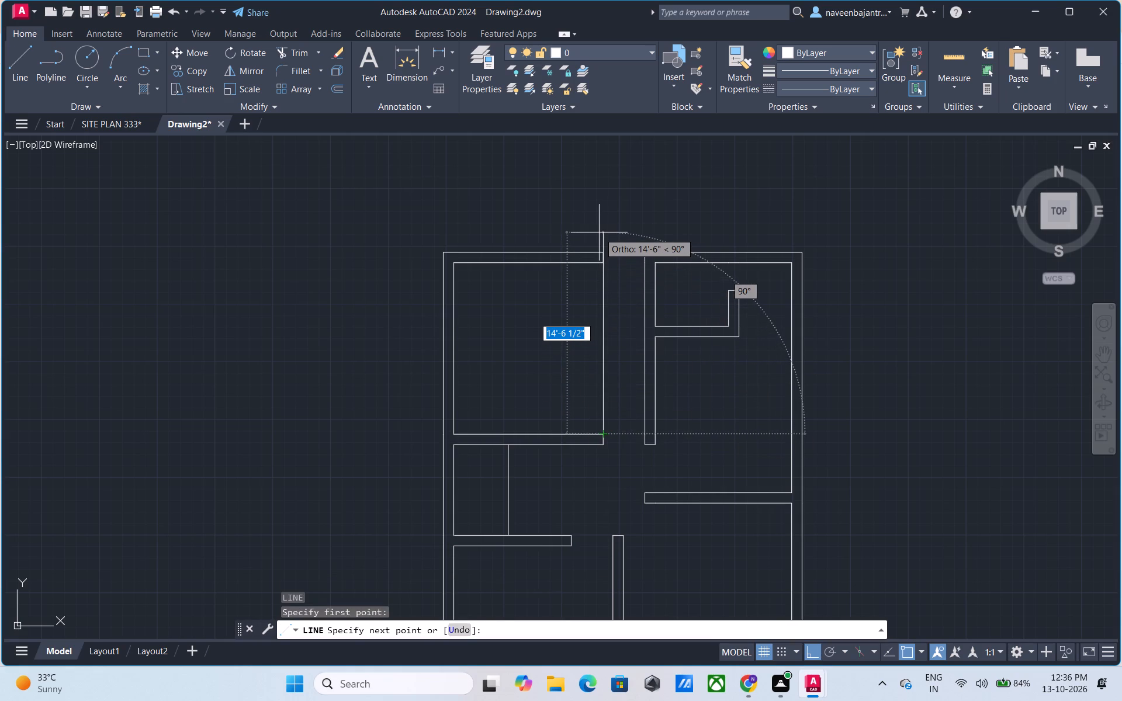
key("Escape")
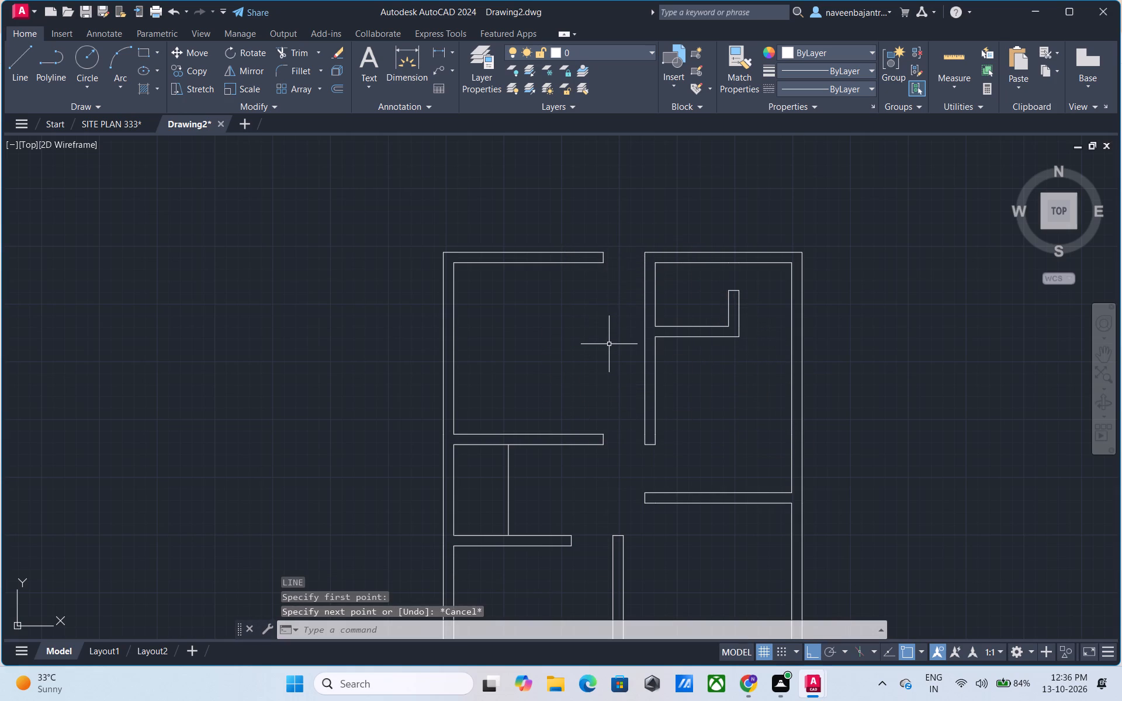
Draw a vertical line from the midpoint of the top-left room's inner top wall face up past the outer face.
middle_click_drag(609, 344, 611, 336)
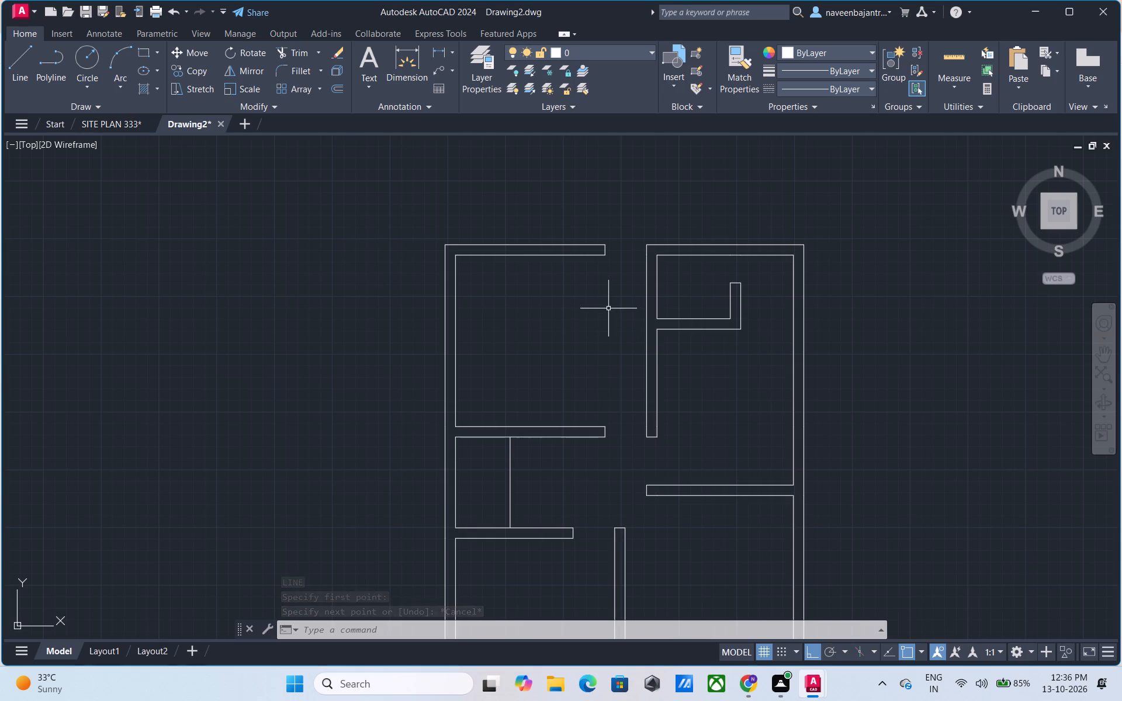
middle_click_drag(534, 271, 534, 273)
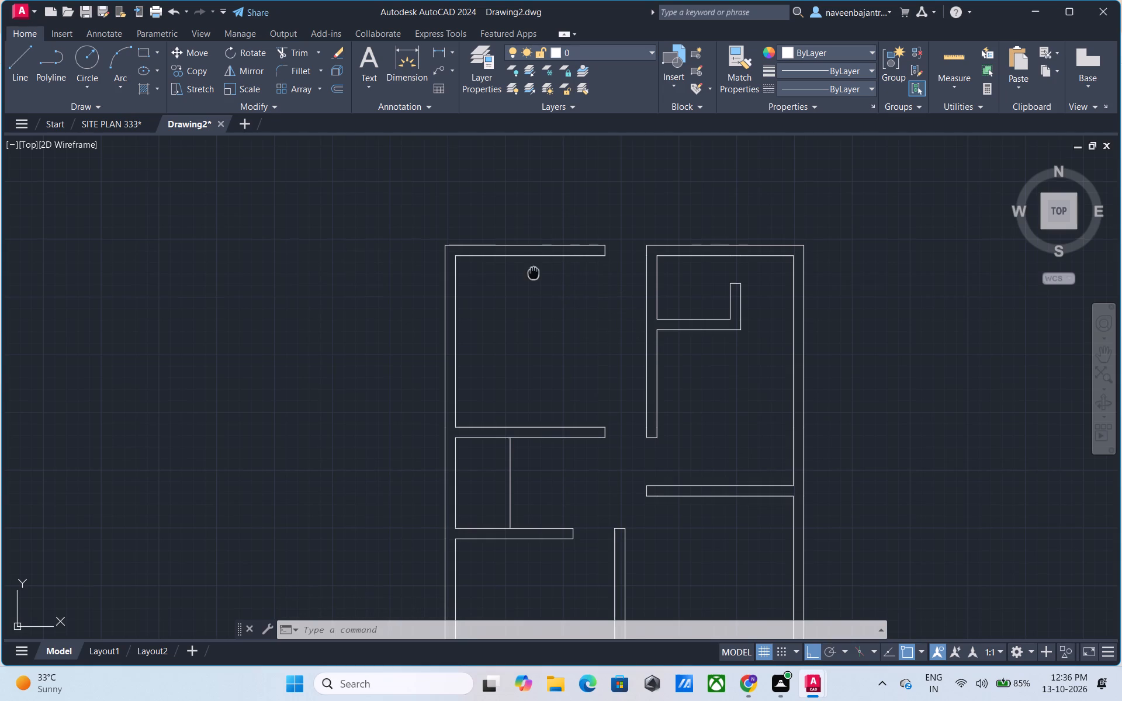
middle_click_drag(534, 273, 560, 320)
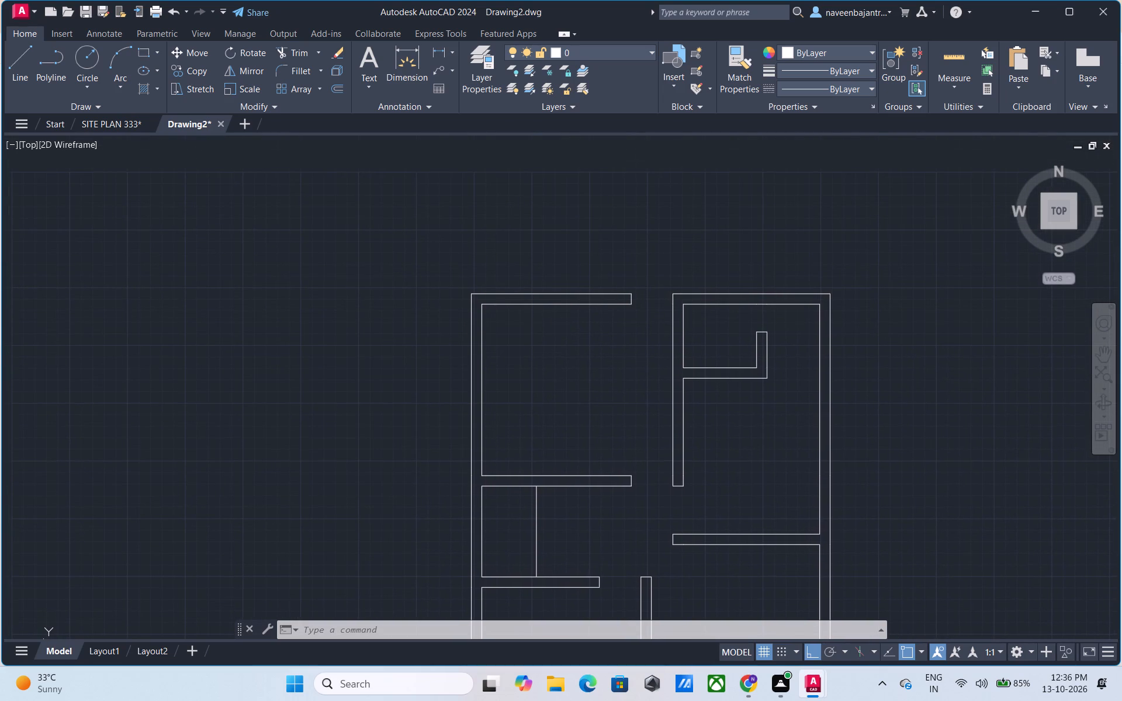
key("Escape")
type("l")
key("space")
left_click(560, 304)
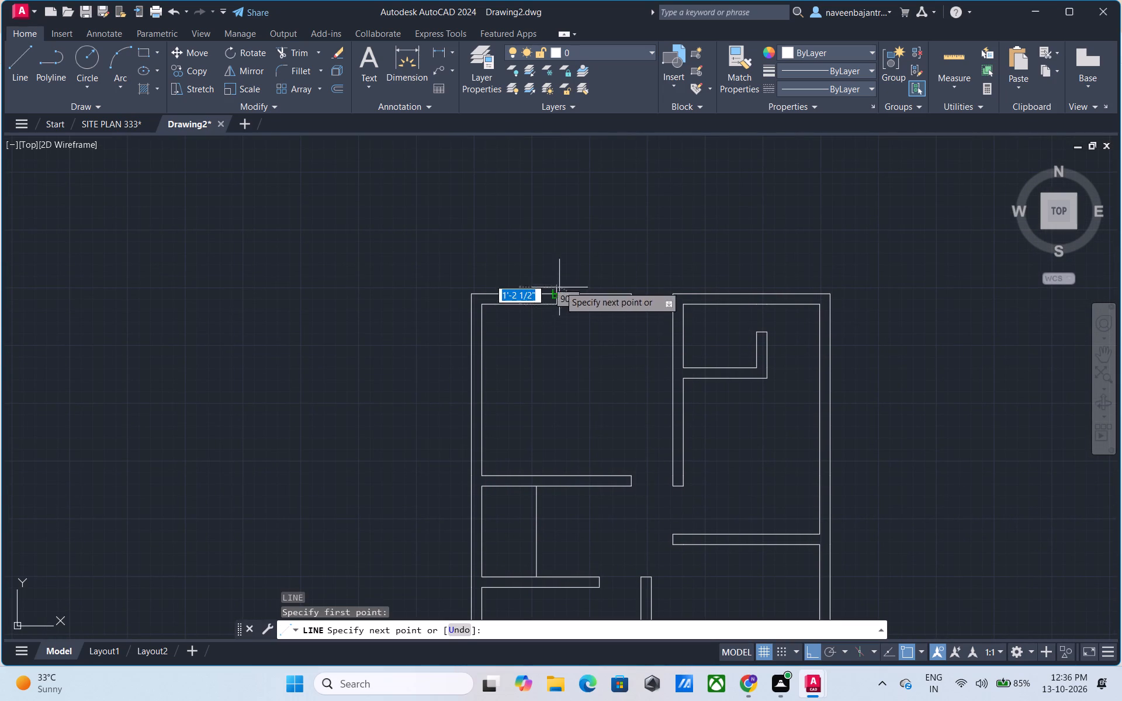
left_click(559, 270)
key("Escape")
Trim the end of the new vertical line that overshoots the outer face of the top-left room's top wall.
type("tr")
key("space")
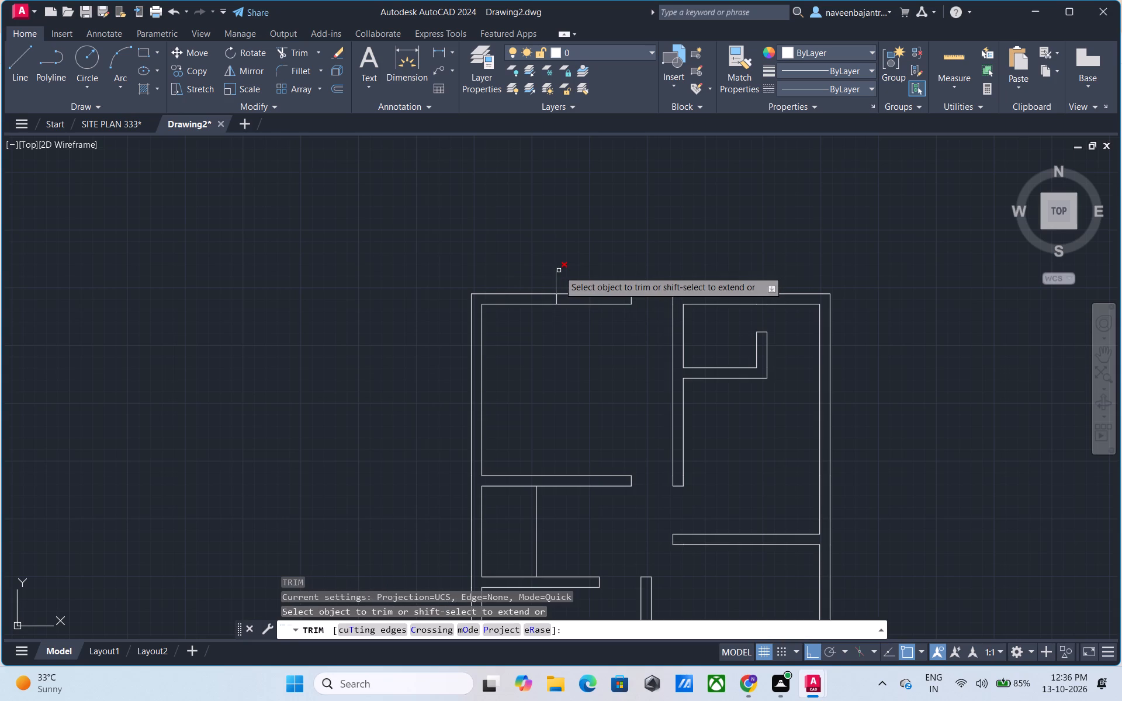
left_click(557, 277)
scroll(561, 321, "up", 3)
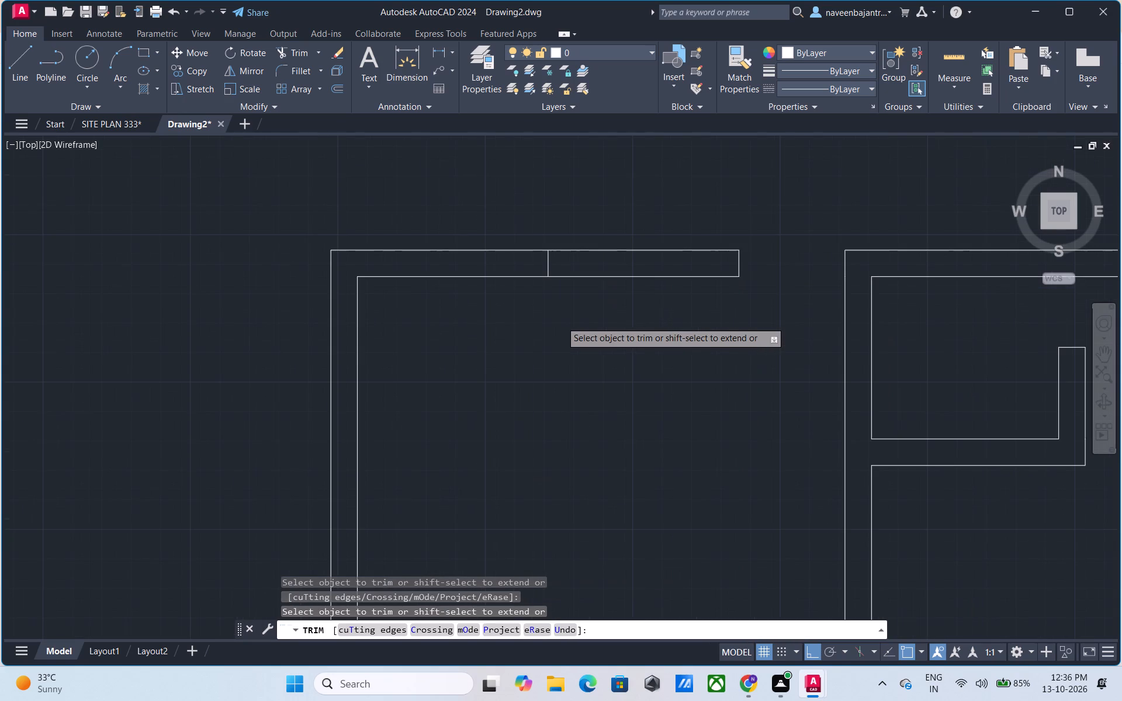
key("Escape")
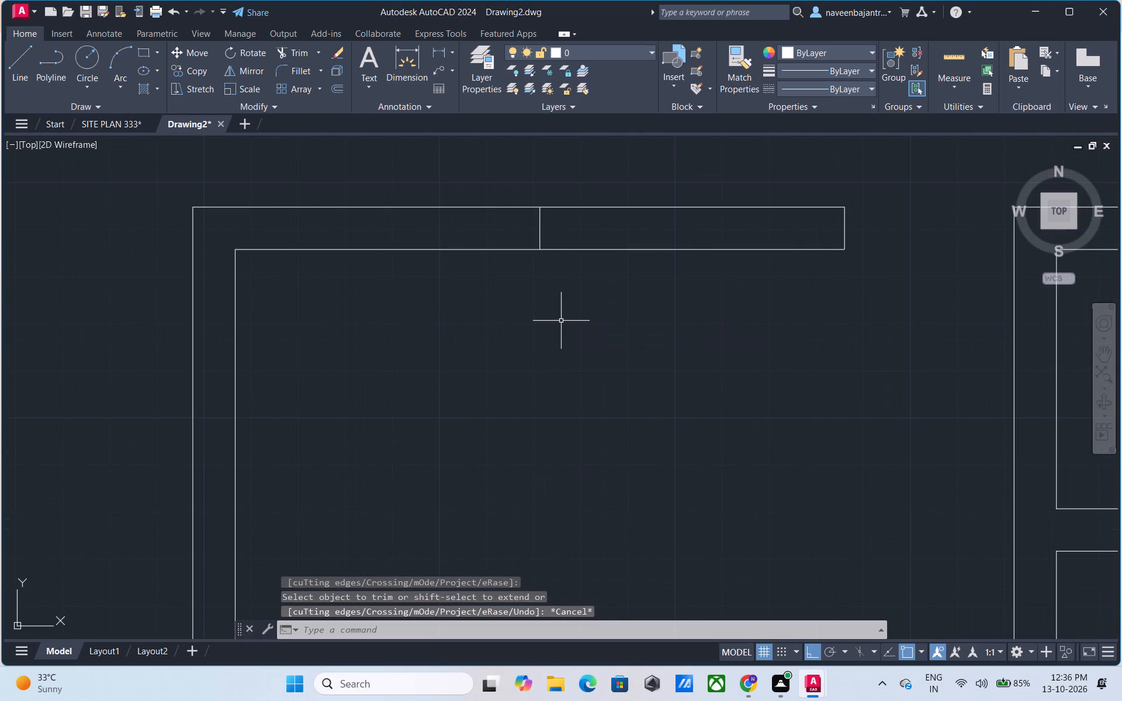
Offset the short vertical line in the top-left room's top wall 2' to both sides to mark the window jambs.
type("o")
key("space")
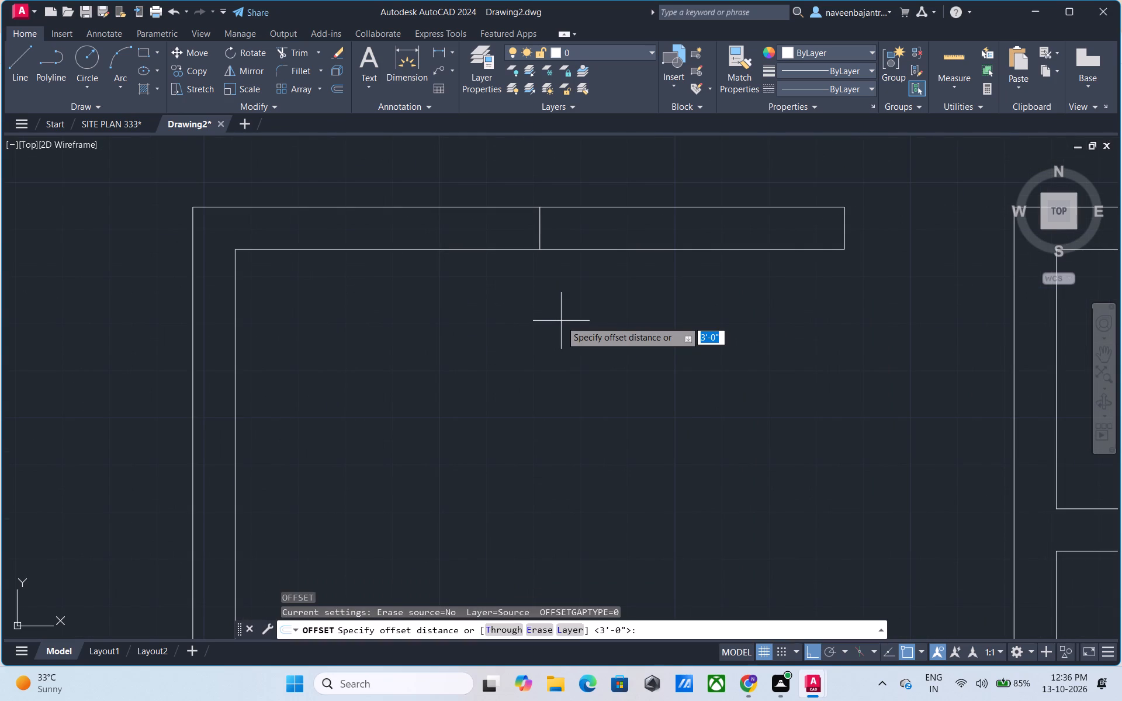
key("2")
key("apostrophe")
key("Return")
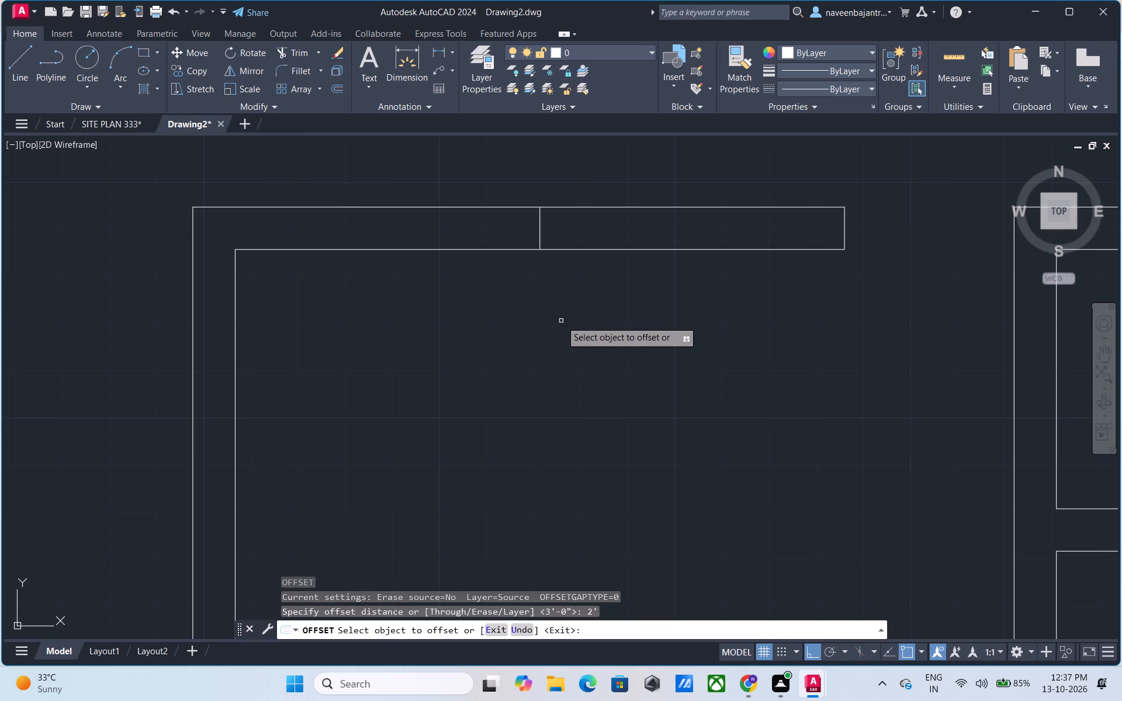
left_click(540, 228)
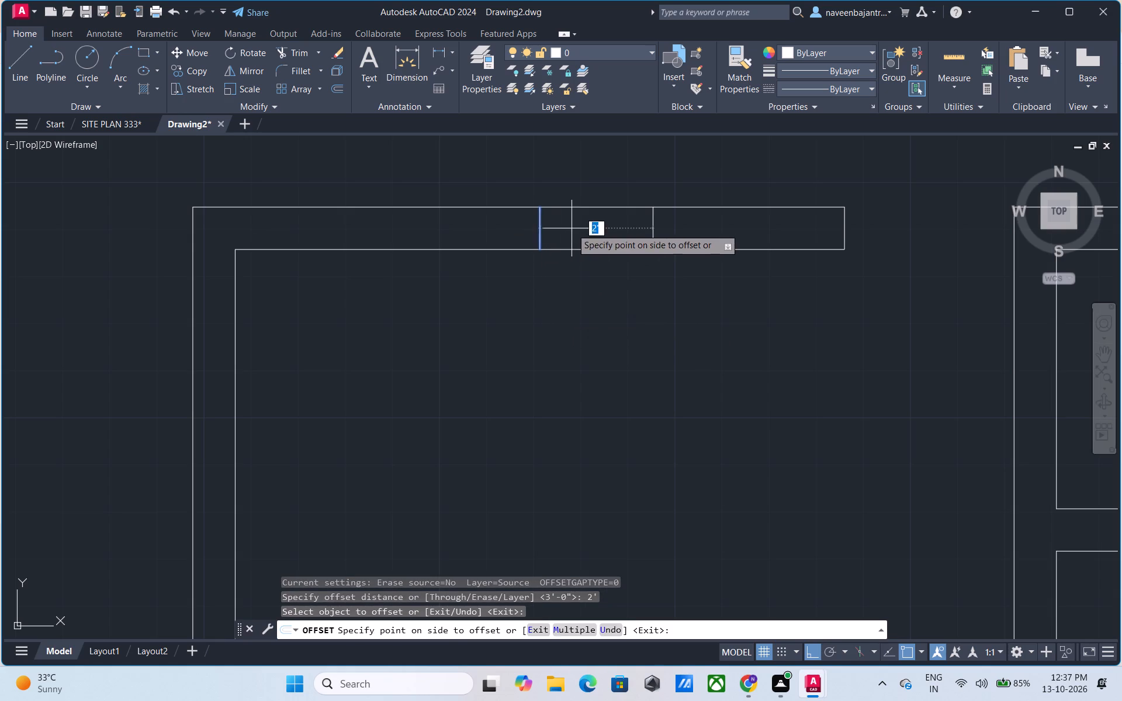
left_click(572, 228)
left_click(536, 236)
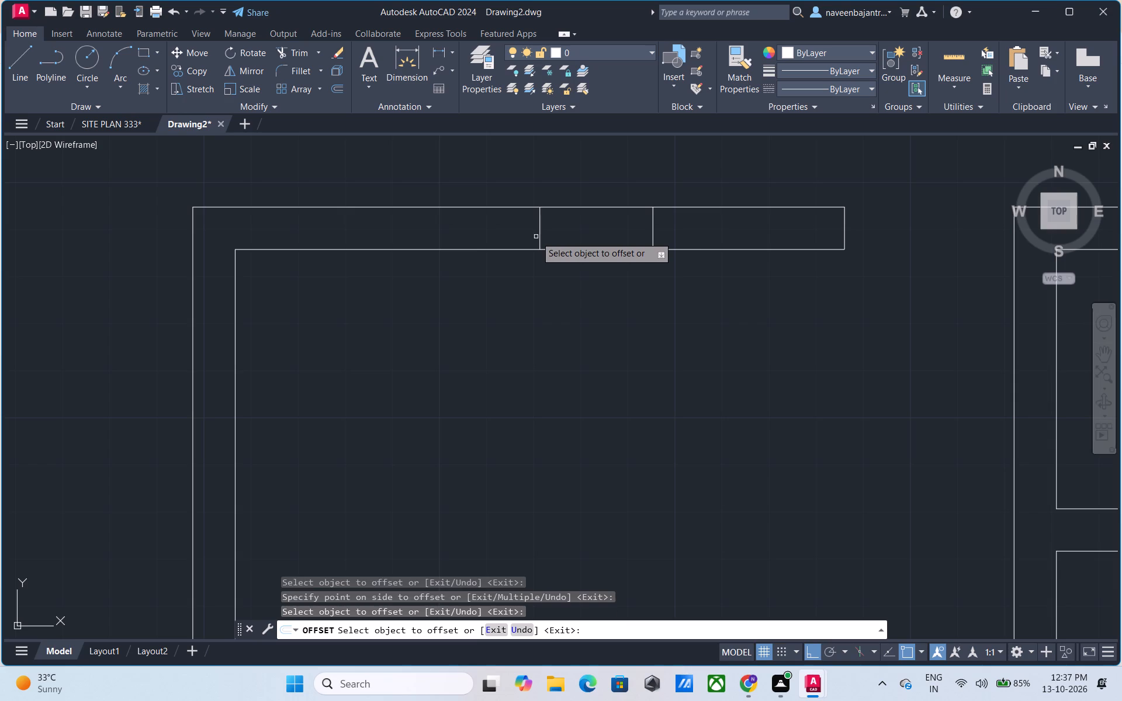
left_click(538, 236)
left_click(497, 232)
key("Escape")
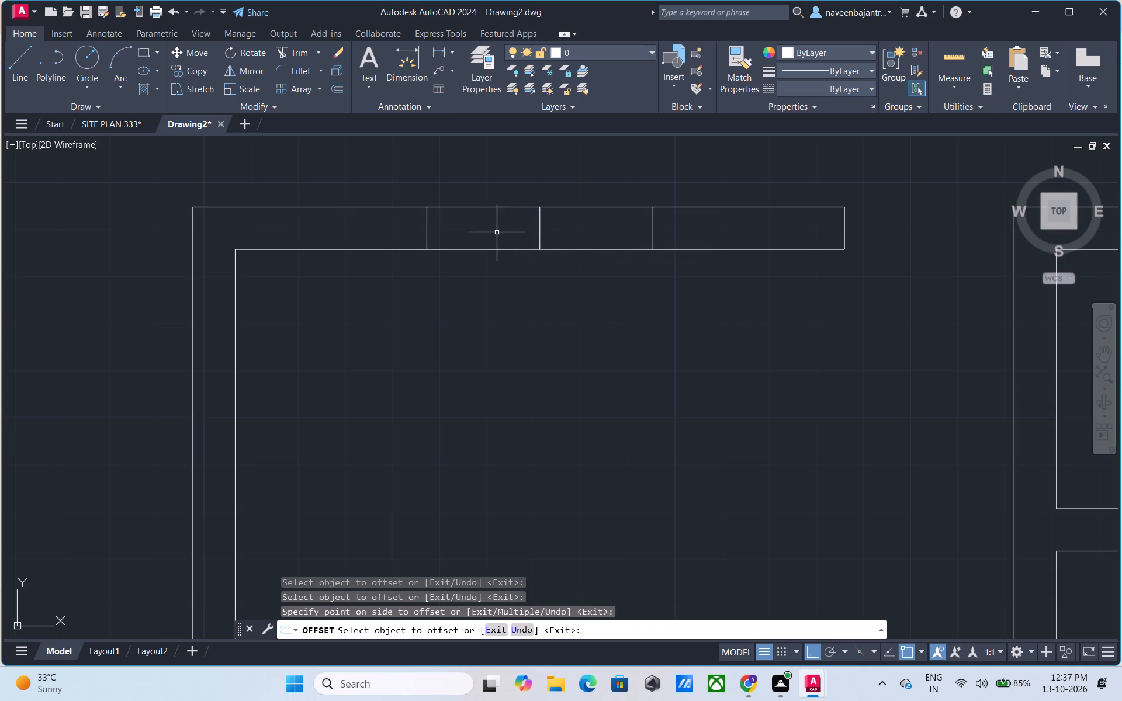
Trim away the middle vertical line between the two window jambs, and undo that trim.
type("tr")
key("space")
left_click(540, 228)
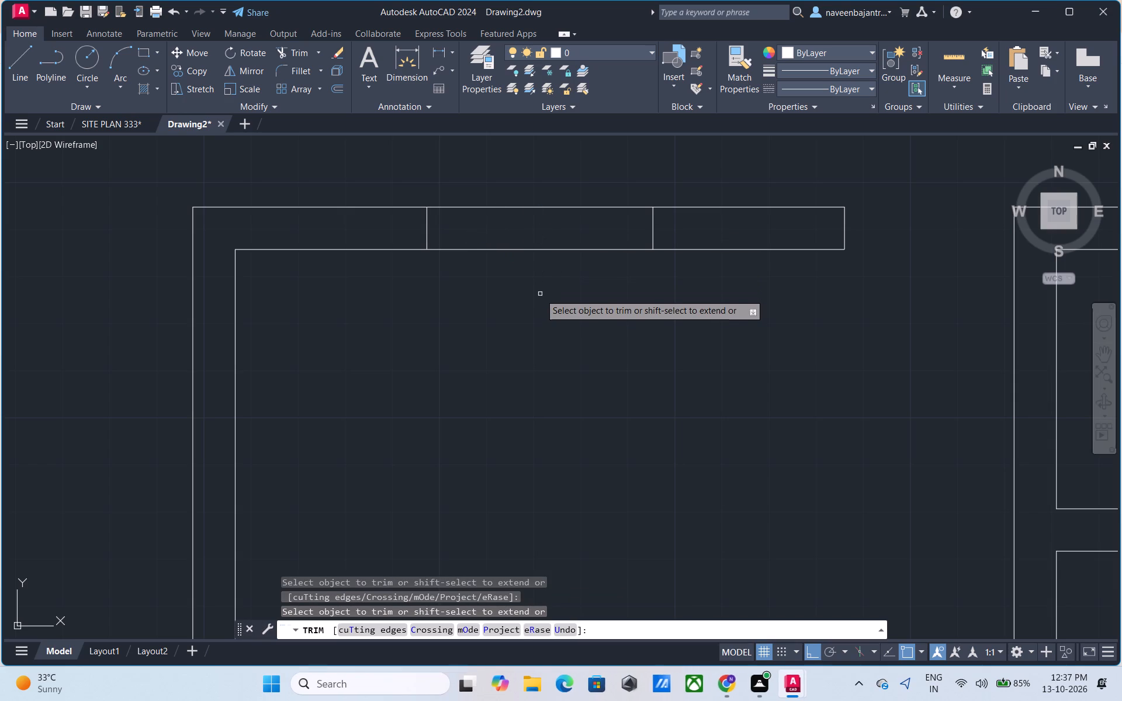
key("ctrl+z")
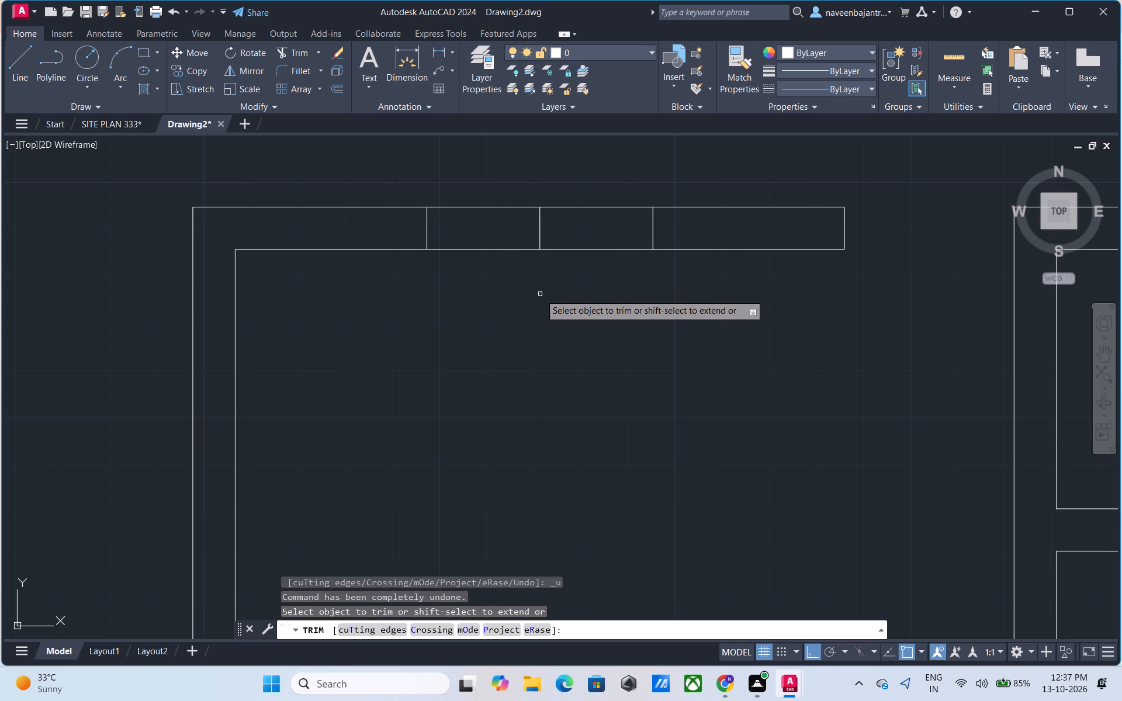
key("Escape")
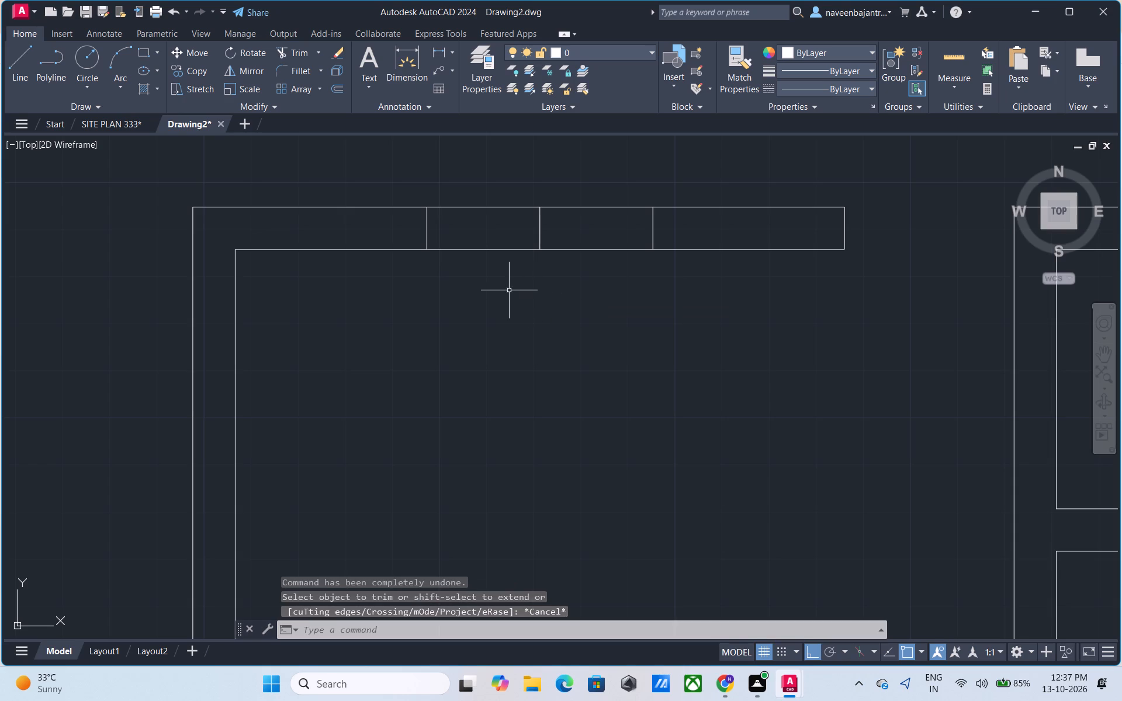
Draw a horizontal line along the middle of the top wall, joining the midpoints of the two window jambs.
type("l")
key("space")
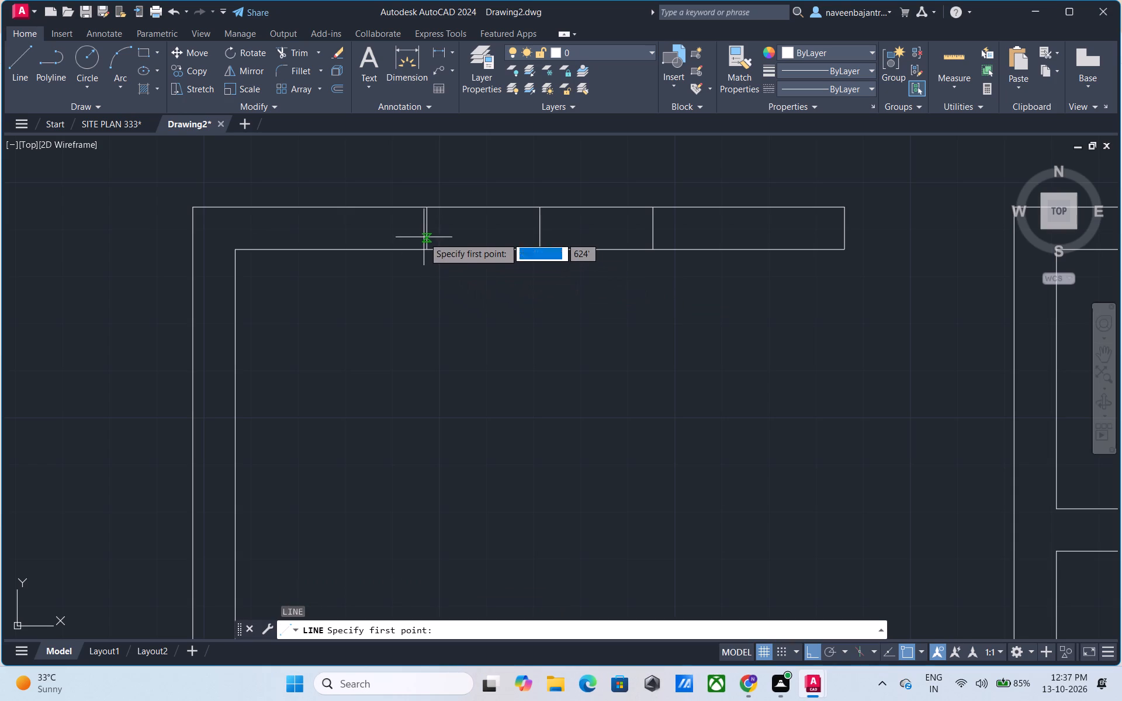
left_click(424, 231)
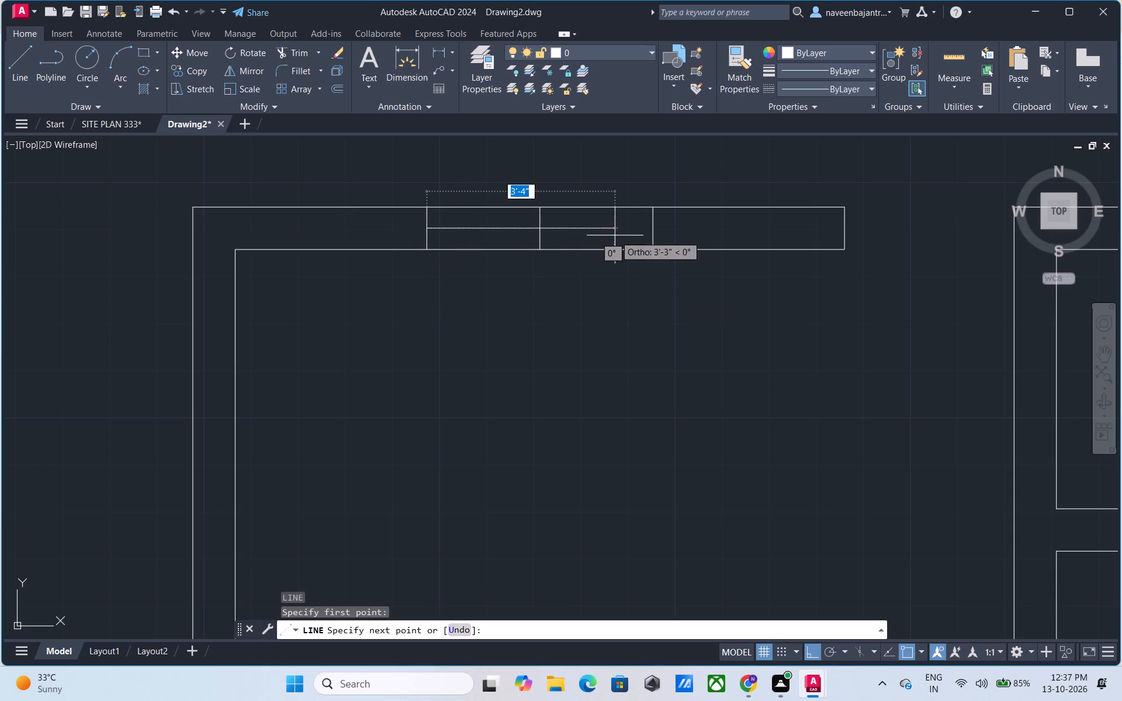
left_click(652, 232)
key("Escape")
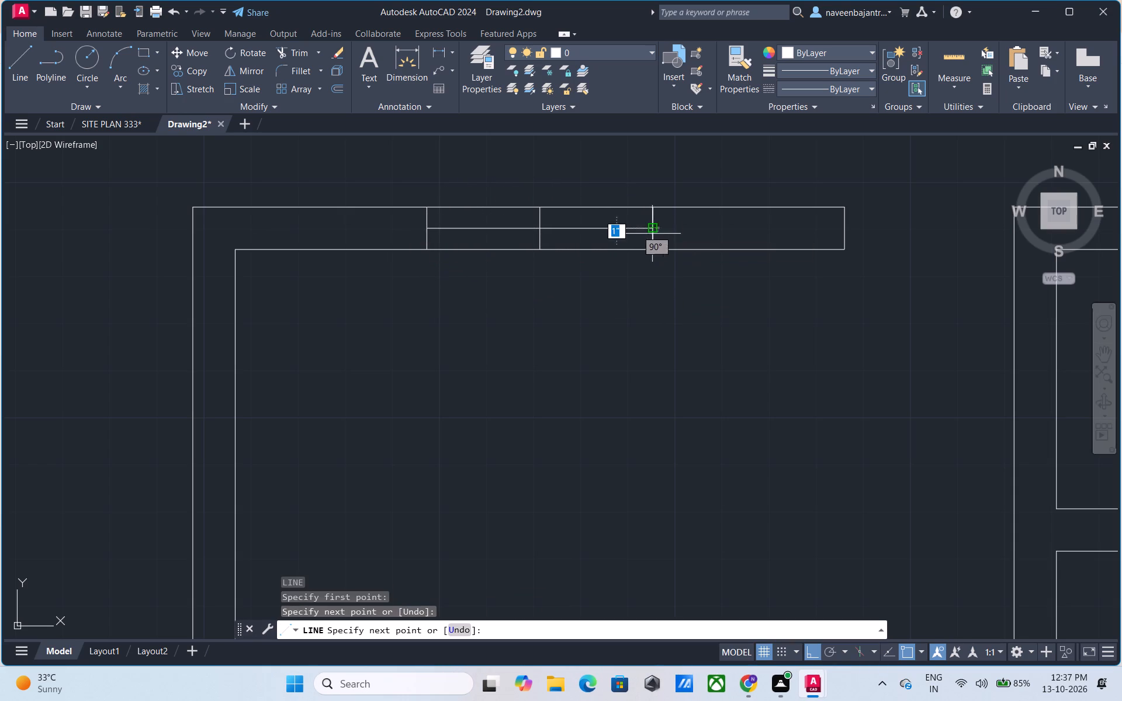
Draw a vertical line from the midpoint of the small top-right enclosure's lower inner wall face up past the outer top wall.
scroll(647, 293, "down", 2)
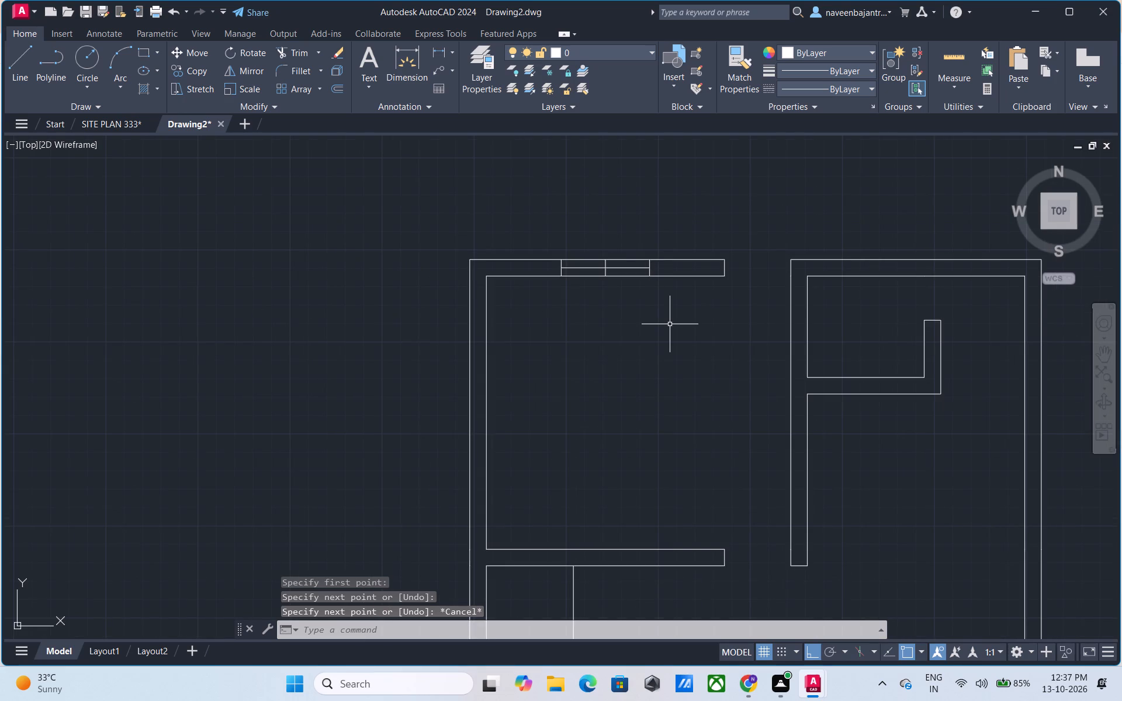
middle_click_drag(670, 324, 495, 334)
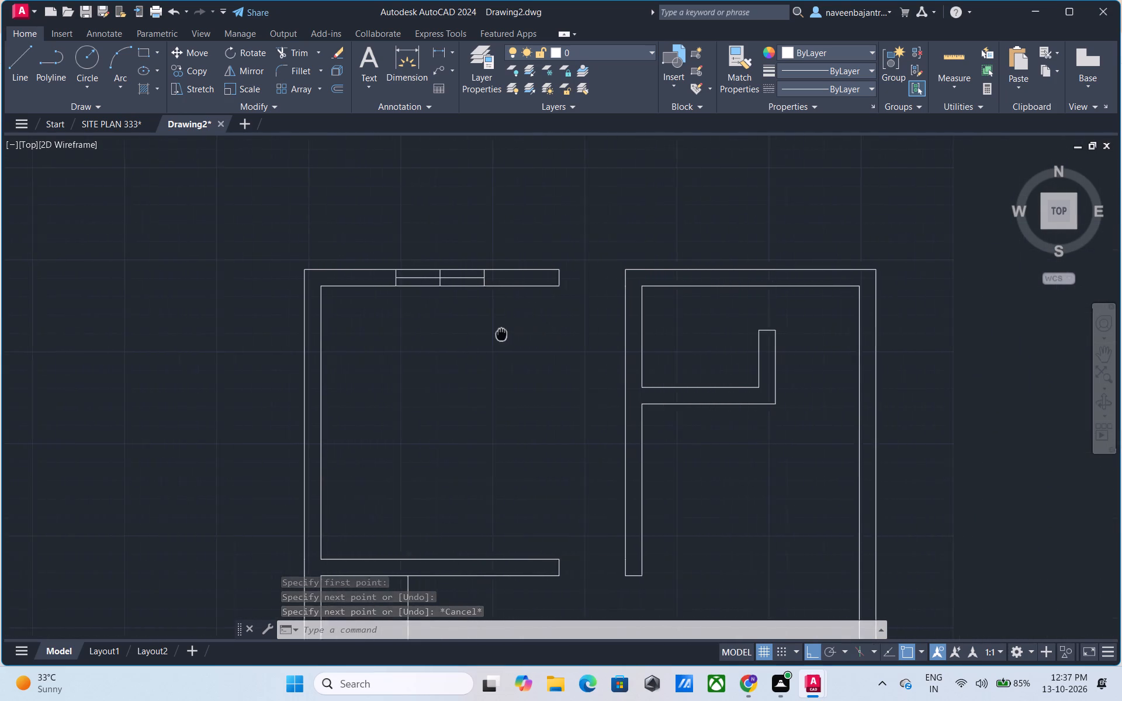
middle_click_drag(495, 334, 480, 334)
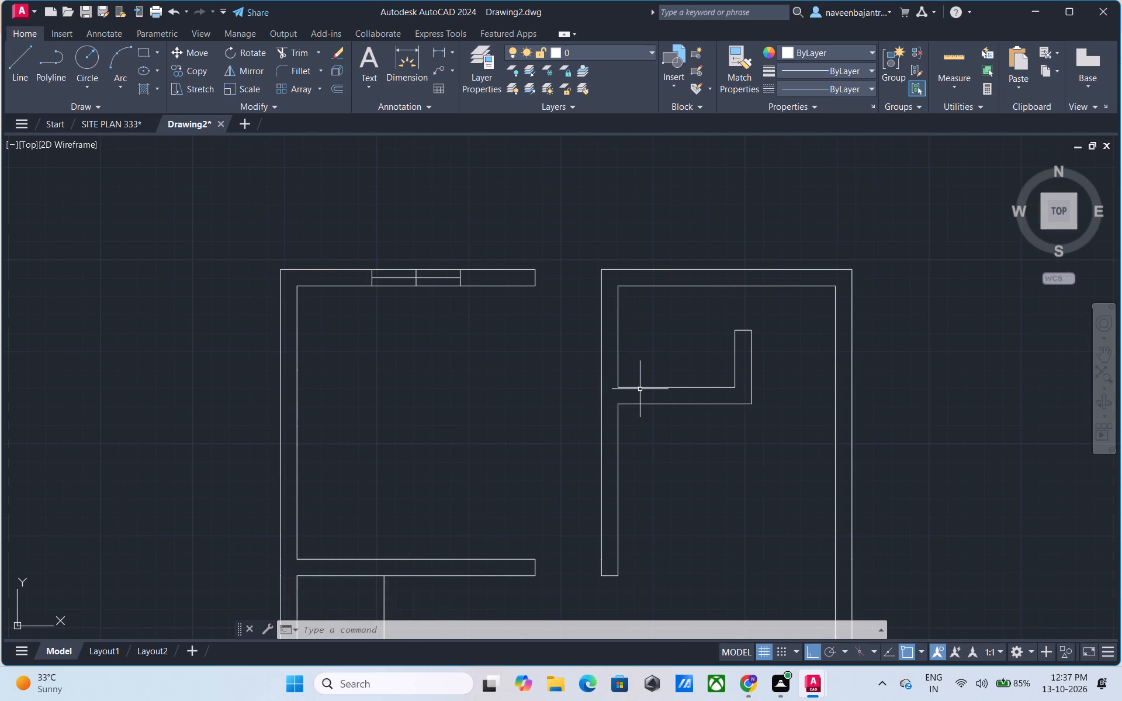
key("l")
key("space")
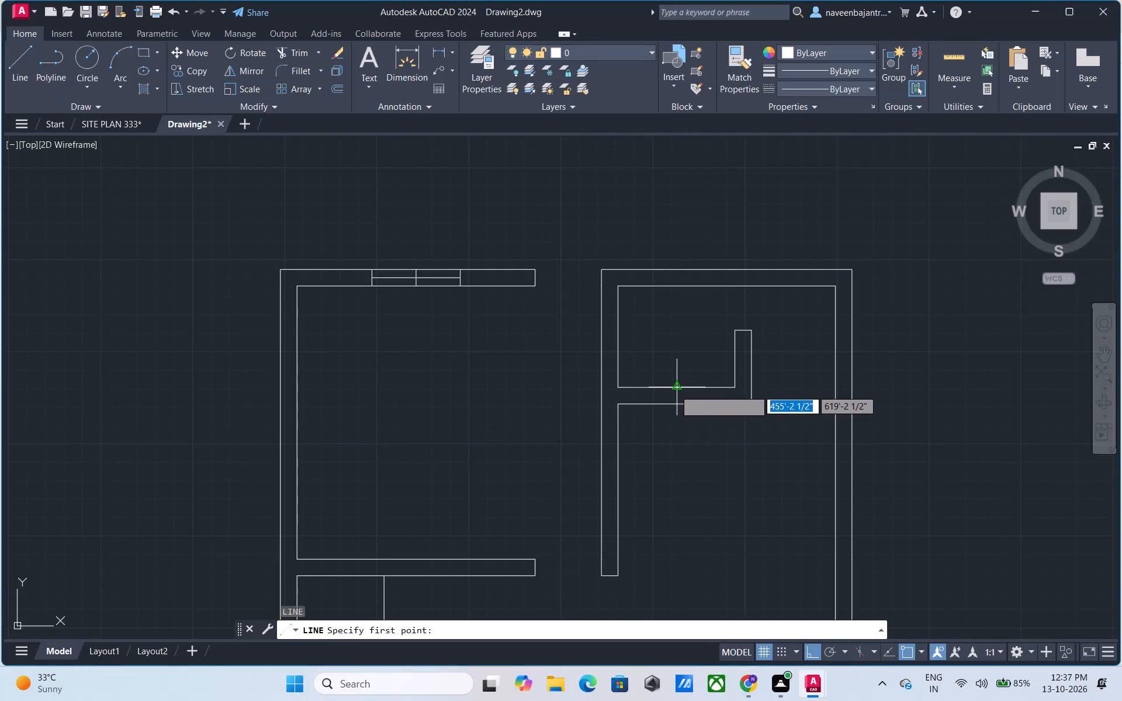
left_click(674, 390)
left_click(671, 240)
key("Escape")
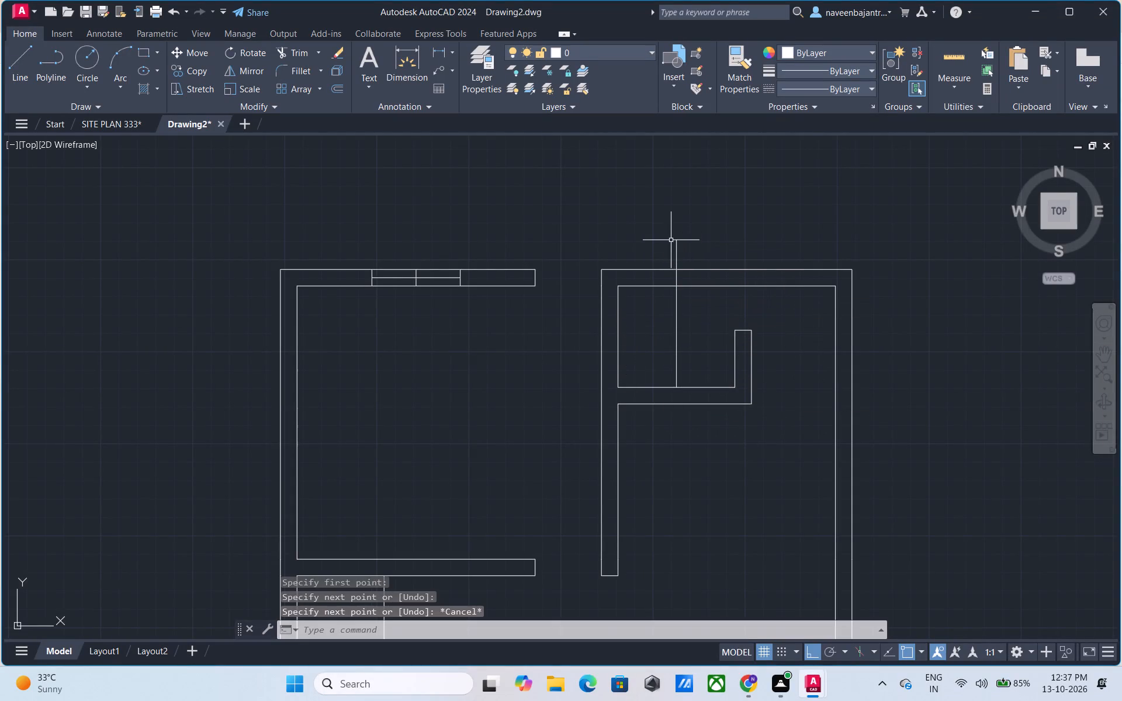
Trim the vertical line inside the small enclosure and above the outer wall, keeping only the piece within the top wall.
type("tr")
key("space")
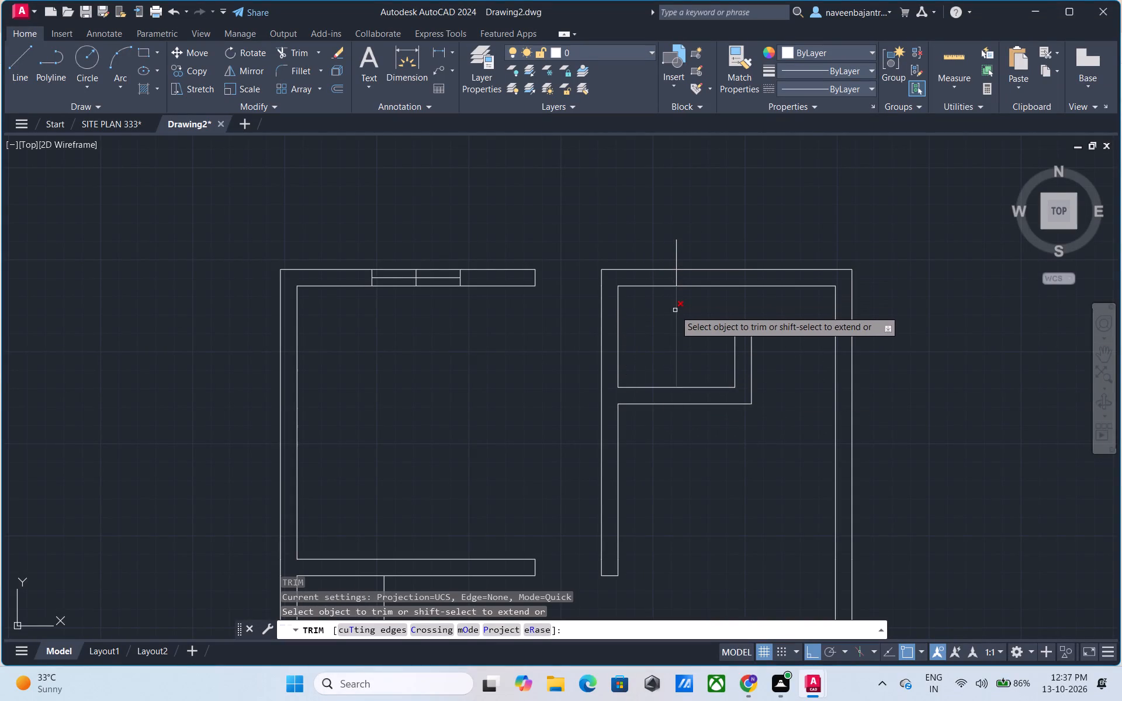
left_click(675, 310)
left_click(676, 254)
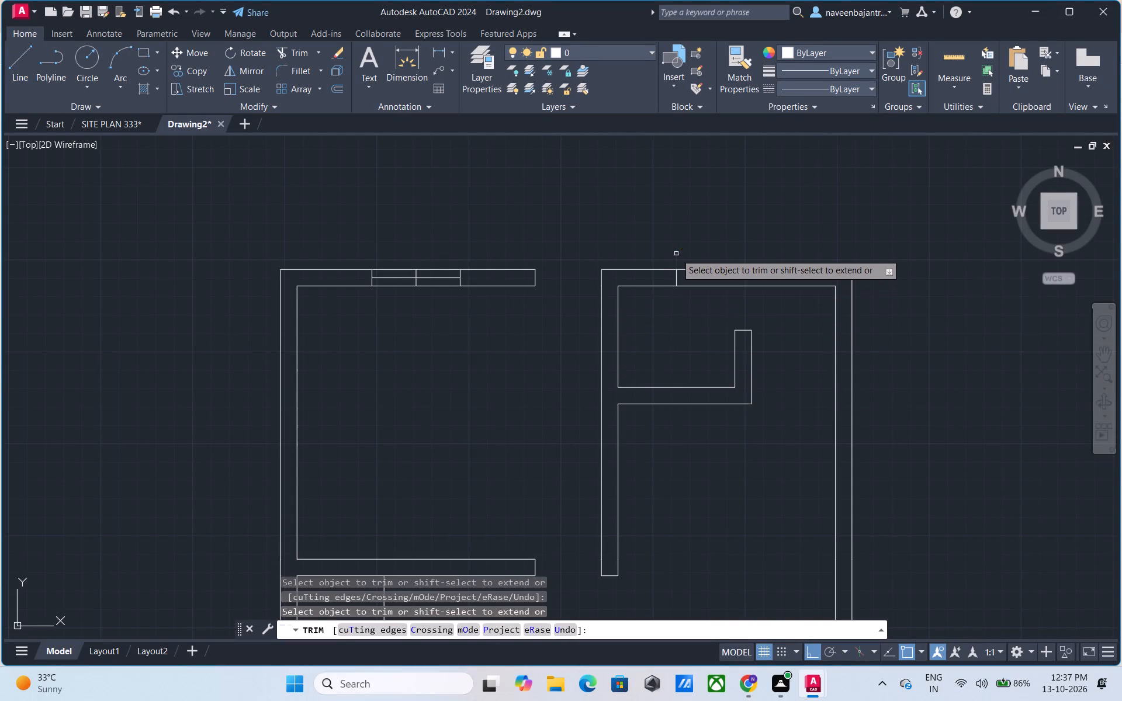
middle_click_drag(681, 302, 662, 334)
scroll(662, 334, "up", 2)
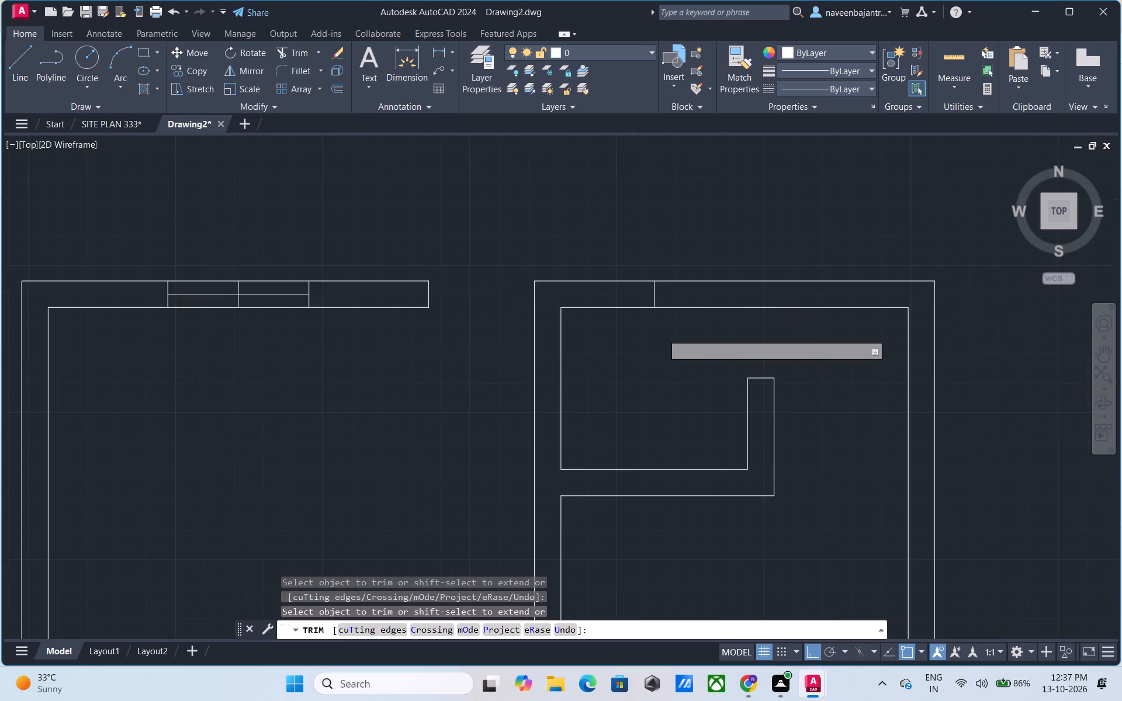
key("Escape")
Offset the short vertical line in the small enclosure's top wall 1' to both sides.
middle_click_drag(662, 334, 621, 377)
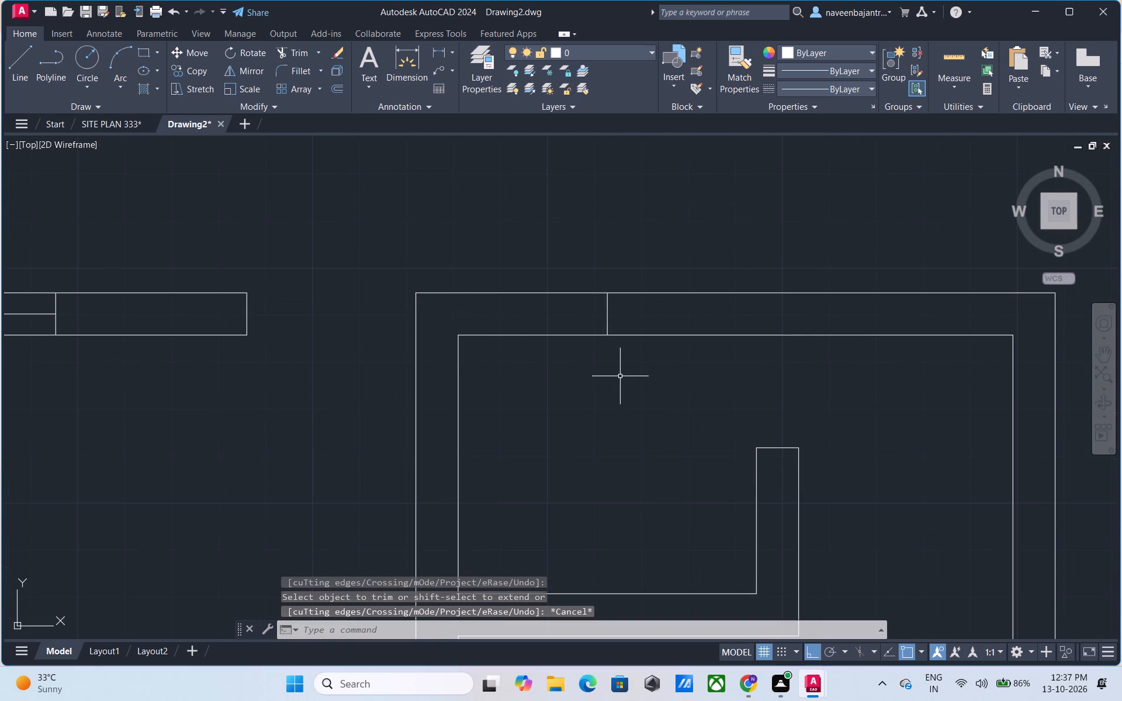
key("o")
key("space")
type("1'")
key("Return")
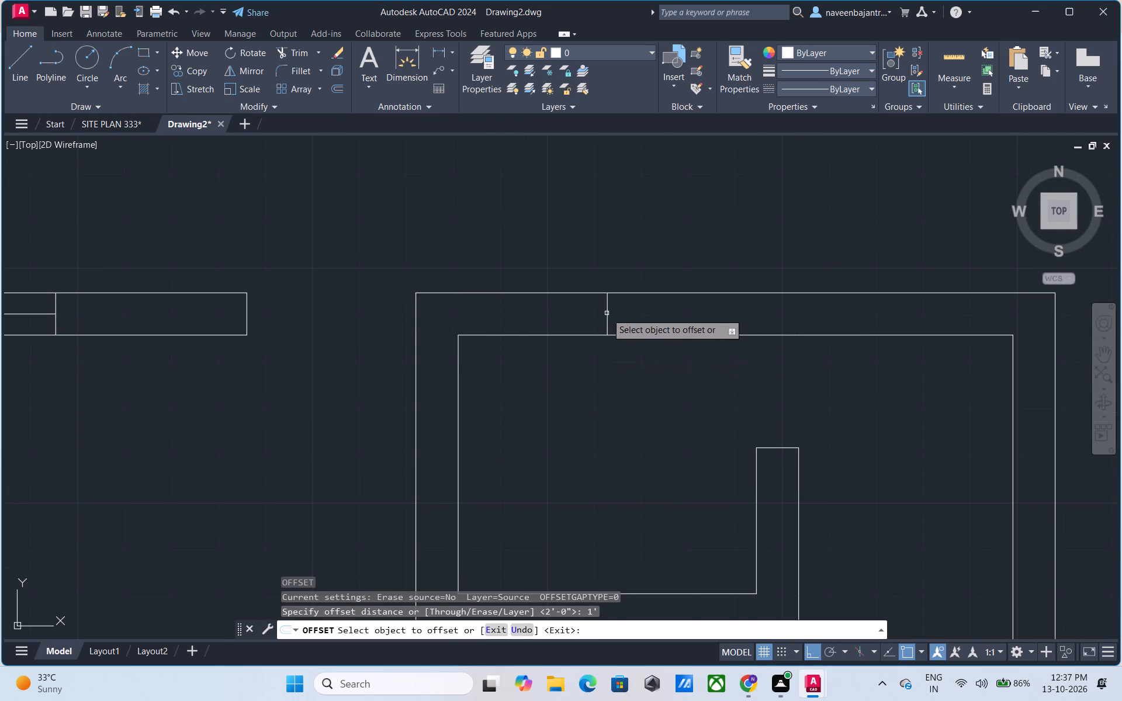
left_click(607, 313)
left_click(631, 311)
left_click(607, 320)
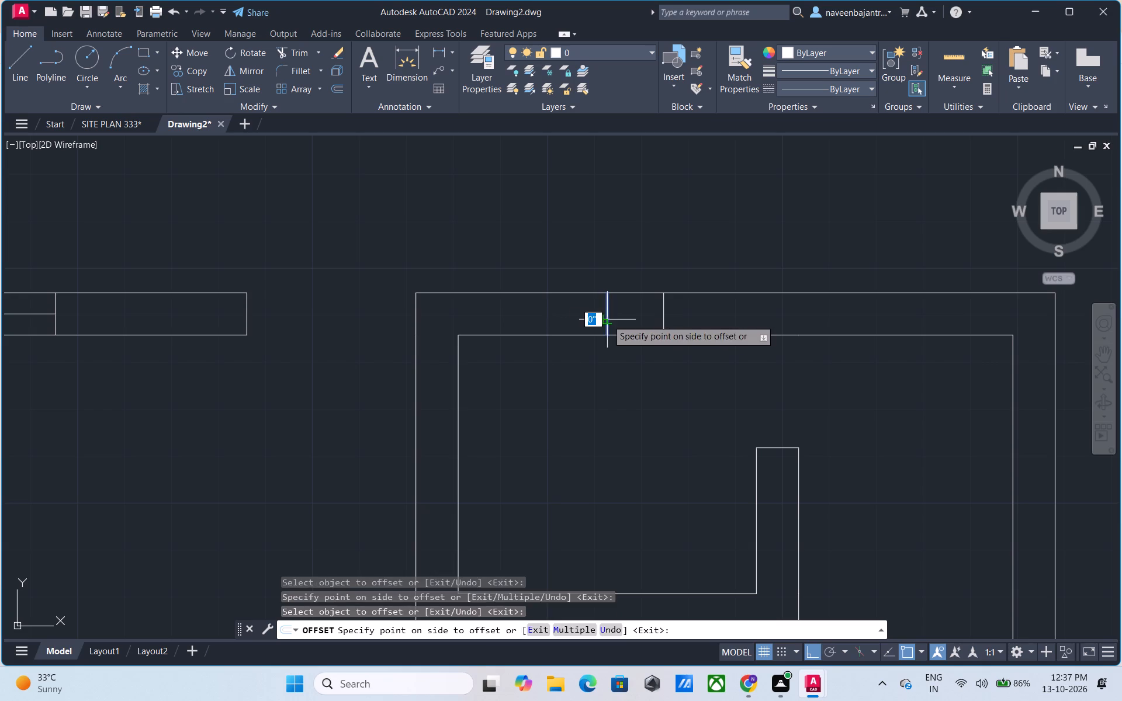
left_click(587, 320)
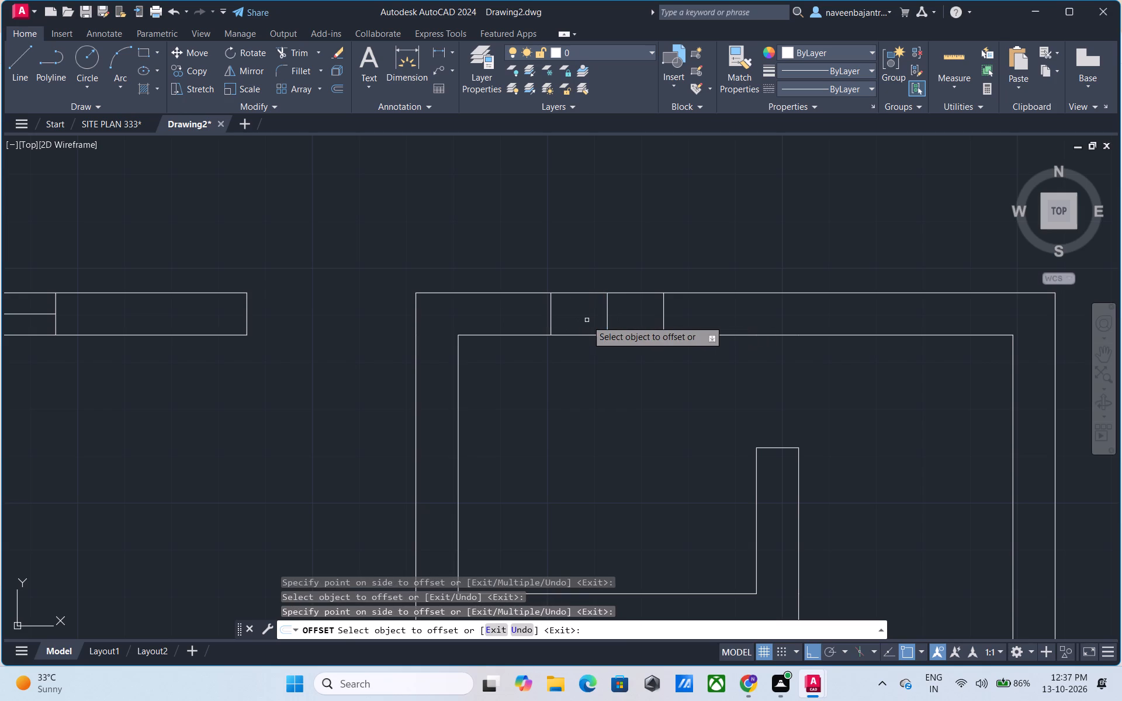
key("Escape")
Trim away the middle vertical line between the two offset lines in the small enclosure's top wall.
type("tr")
key("space")
left_click(608, 318)
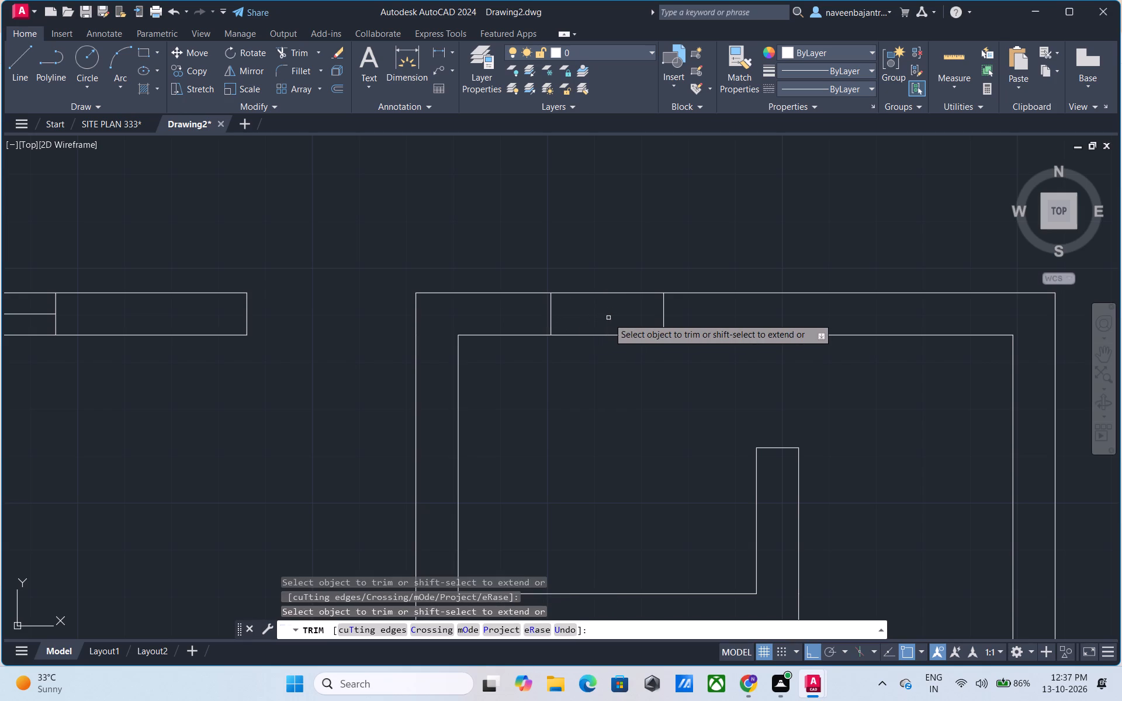
Draw a horizontal line between the midpoints of the two window end lines in the small top-right enclosure's top wall.
type("l")
key("space")
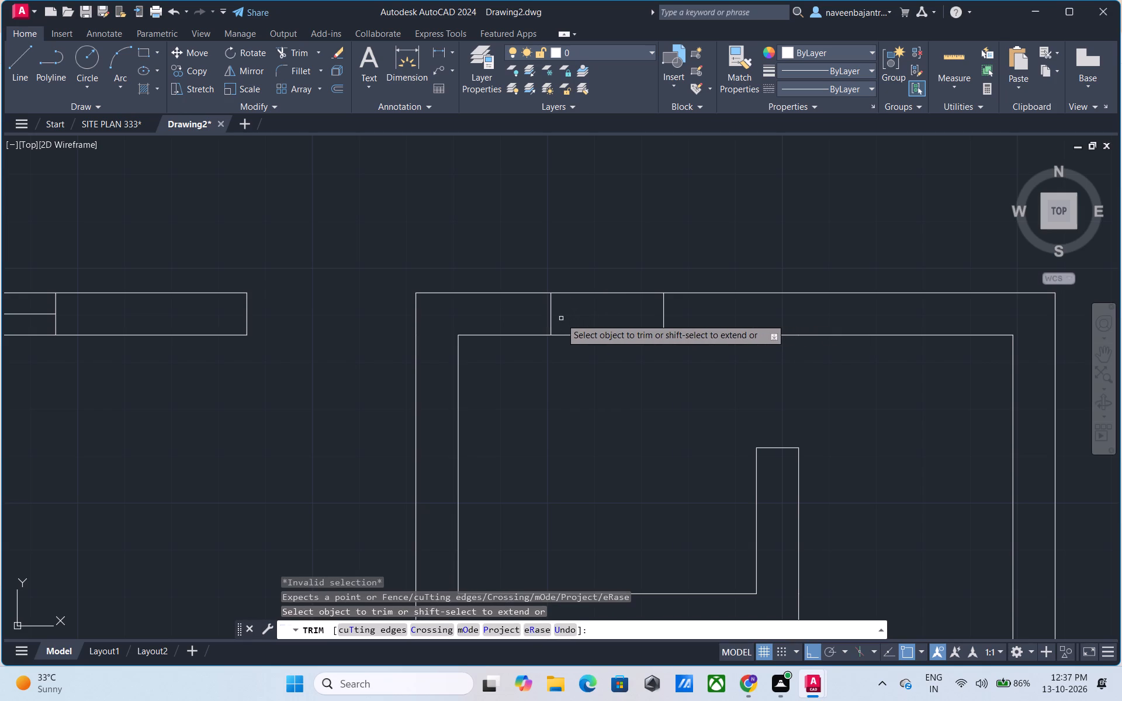
key("Escape")
key("Escape")
type("l")
key("space")
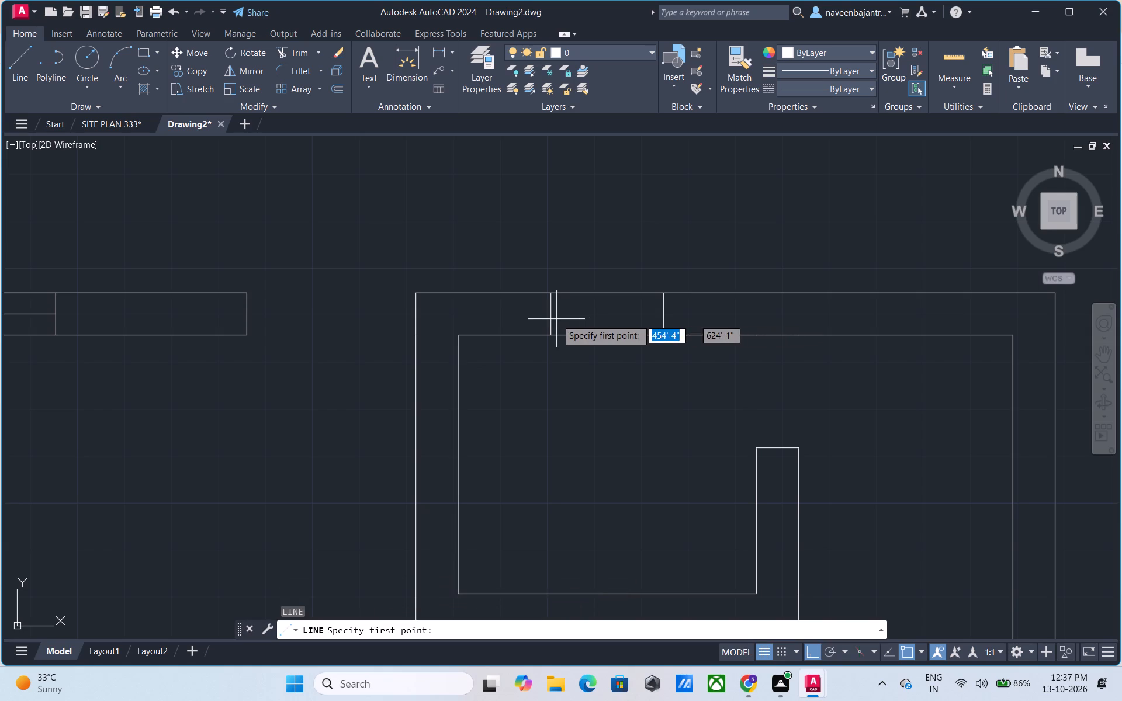
left_click(552, 314)
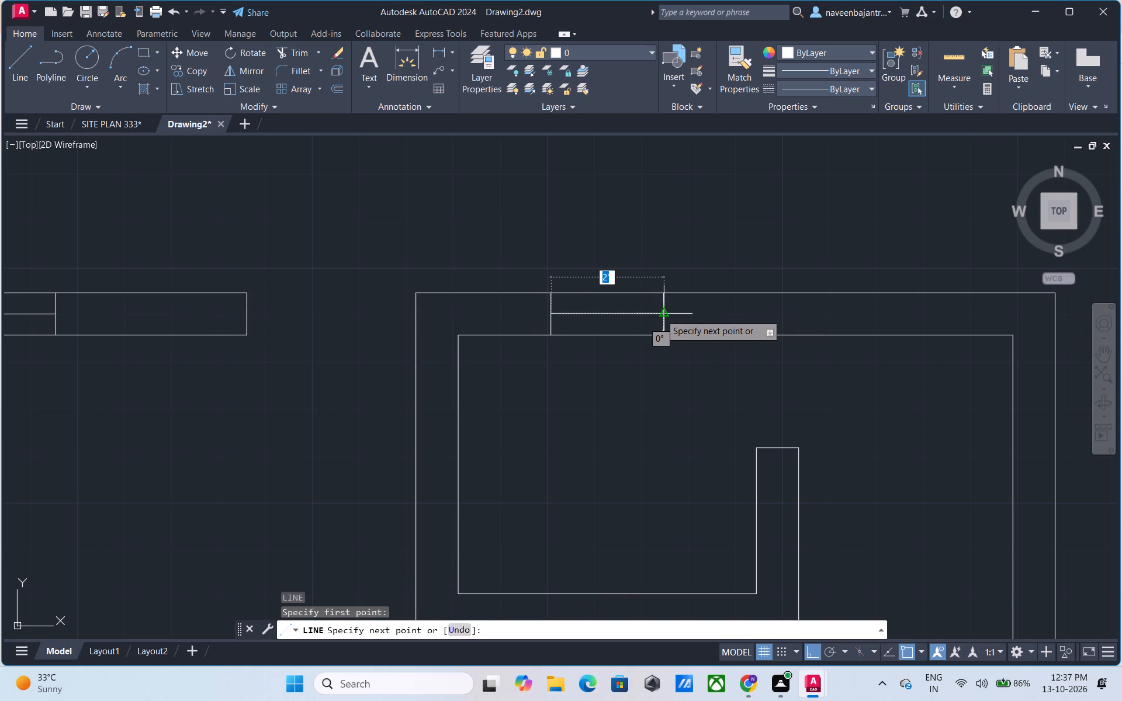
left_click(662, 314)
key("Escape")
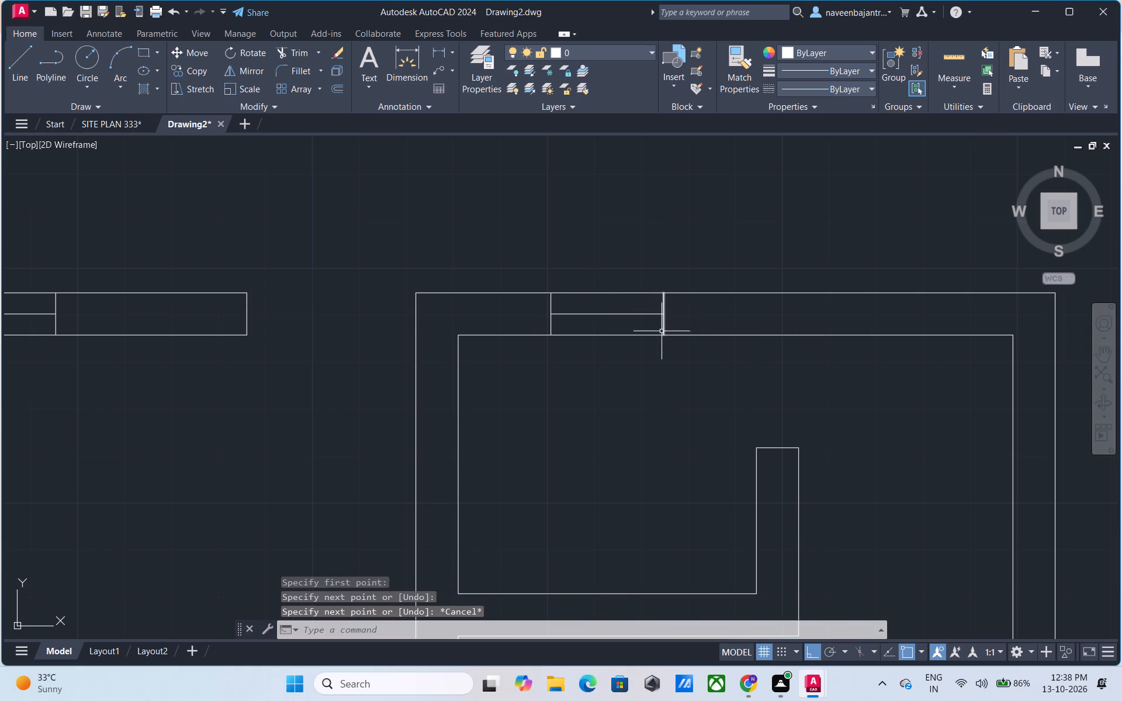
Draw a horizontal line from the midpoint of the upper-left room's left wall inner face out past the outer face.
scroll(643, 405, "down", 2)
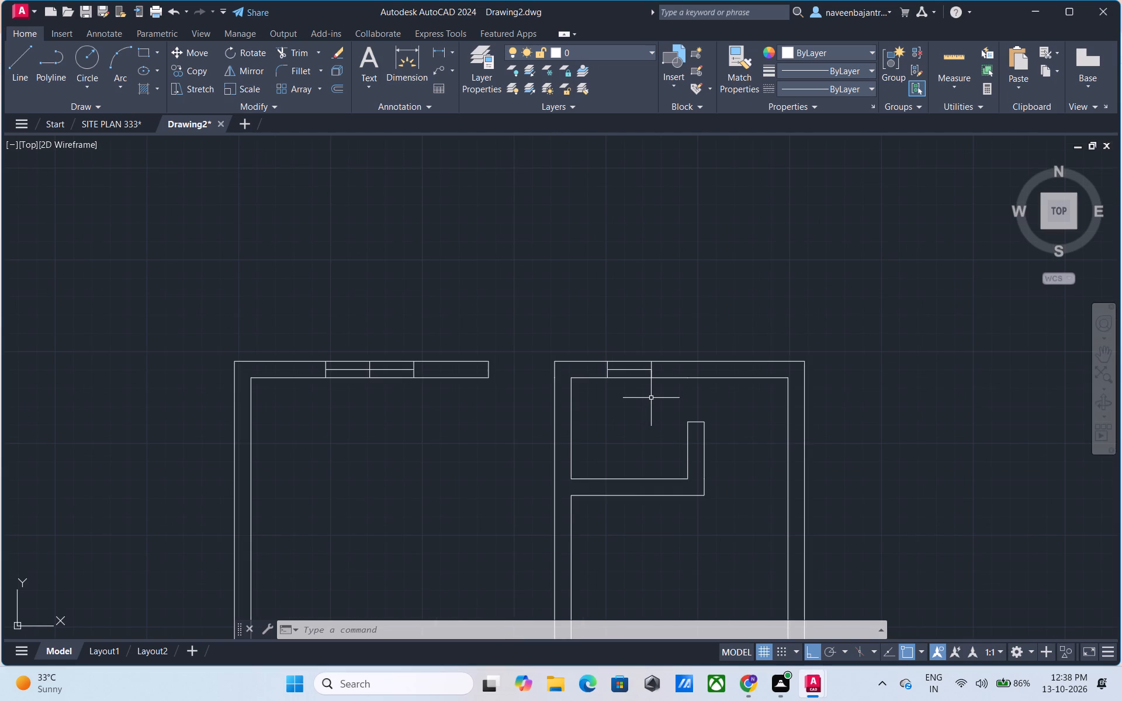
scroll(661, 425, "down", 1)
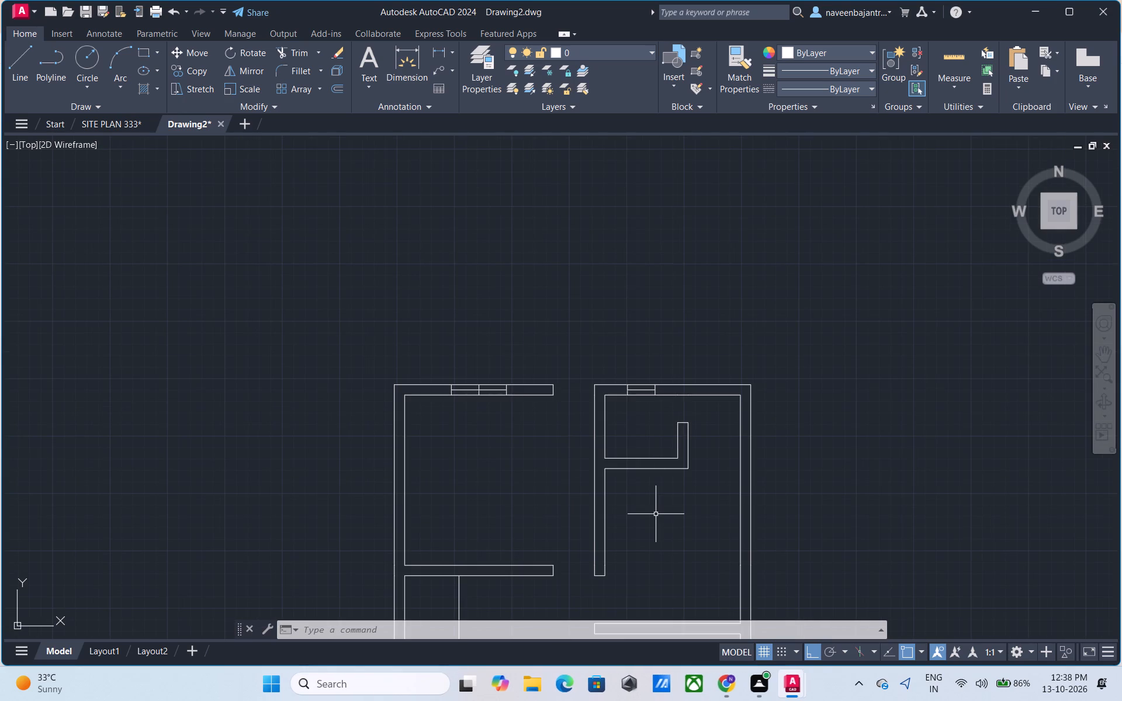
middle_click_drag(656, 514, 691, 470)
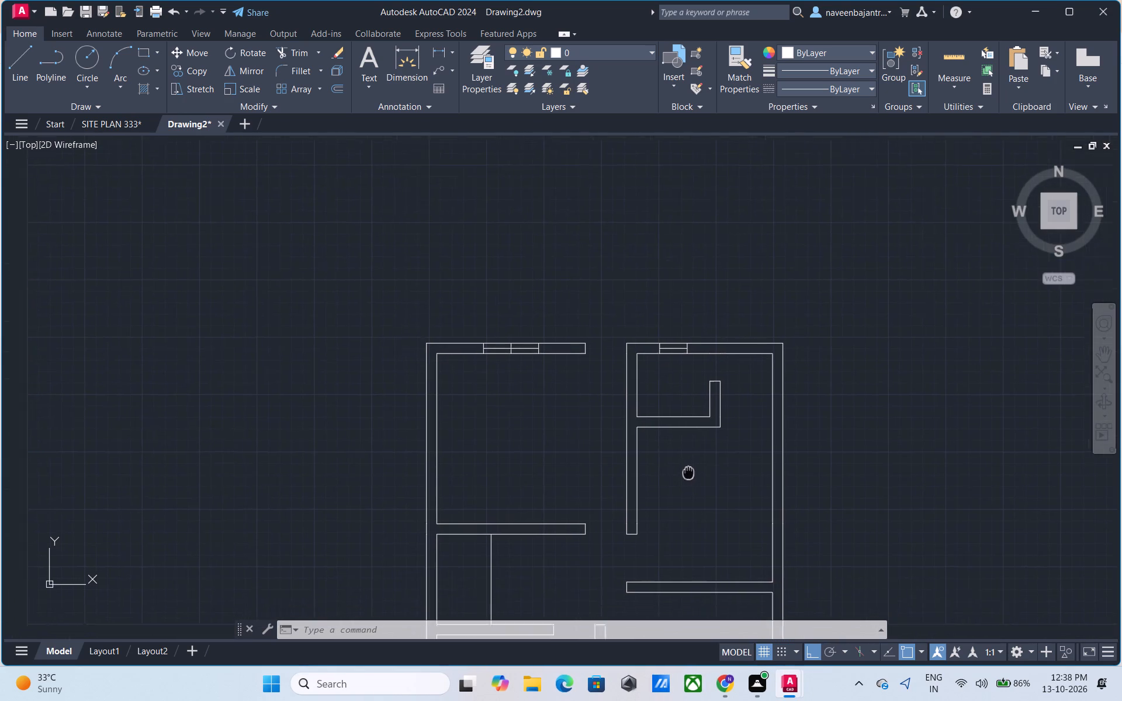
middle_click_drag(691, 470, 712, 454)
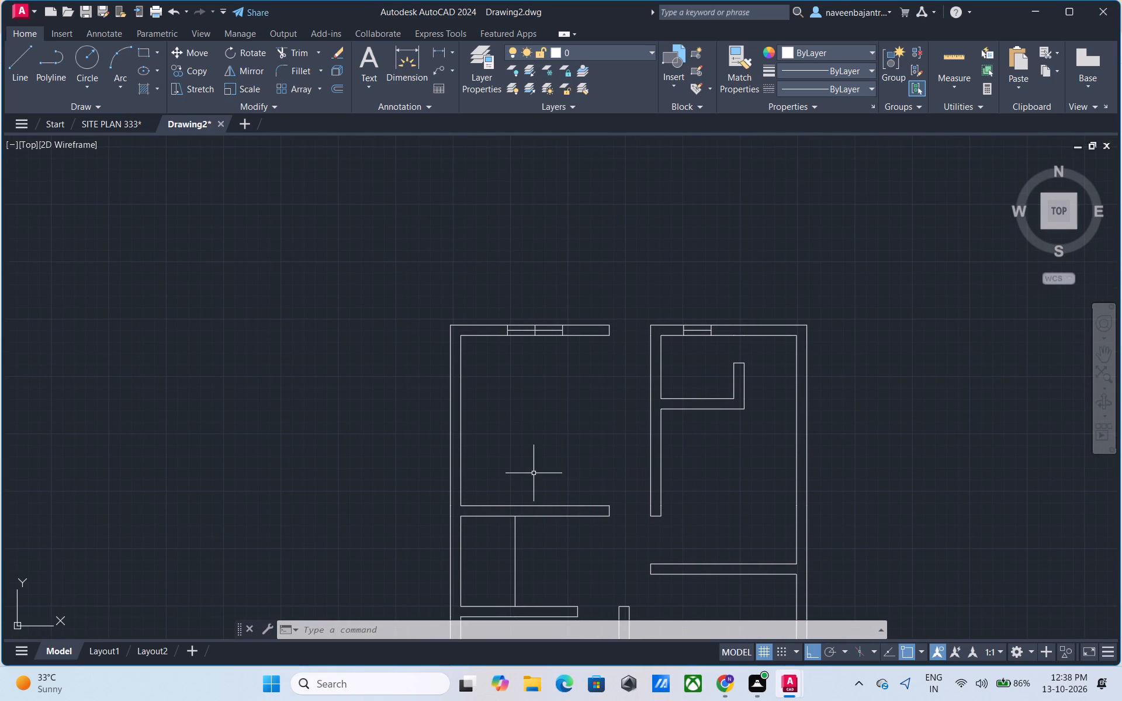
scroll(473, 452, "up", 3)
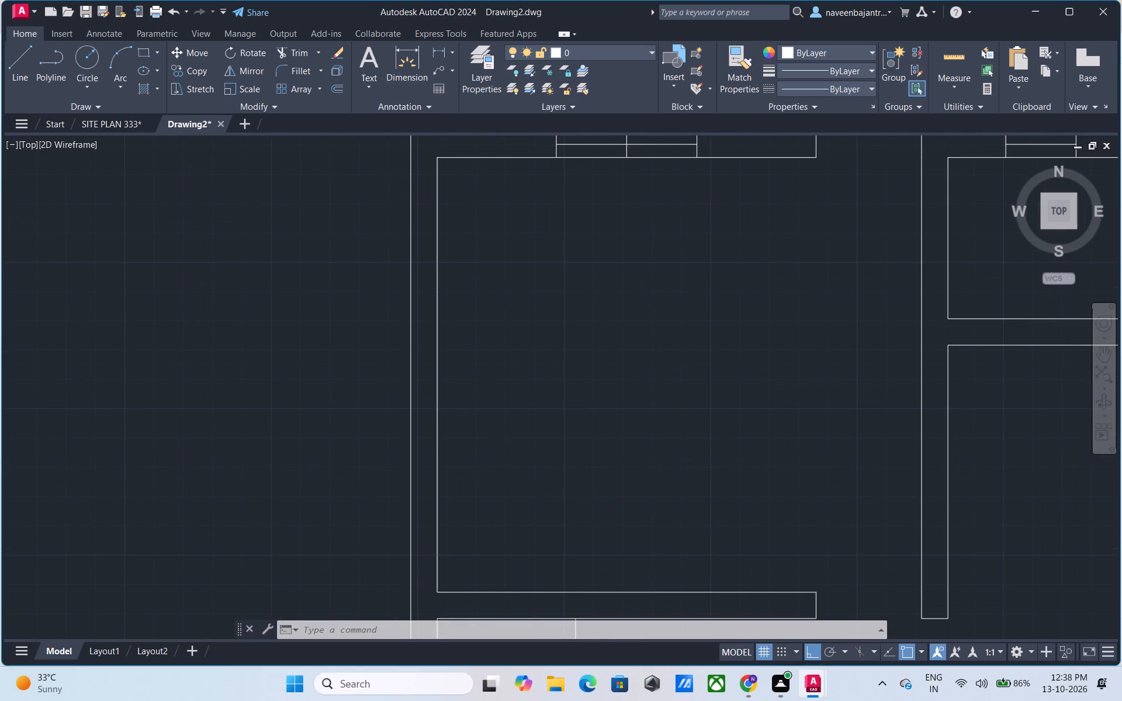
scroll(477, 447, "down", 2)
key("Escape")
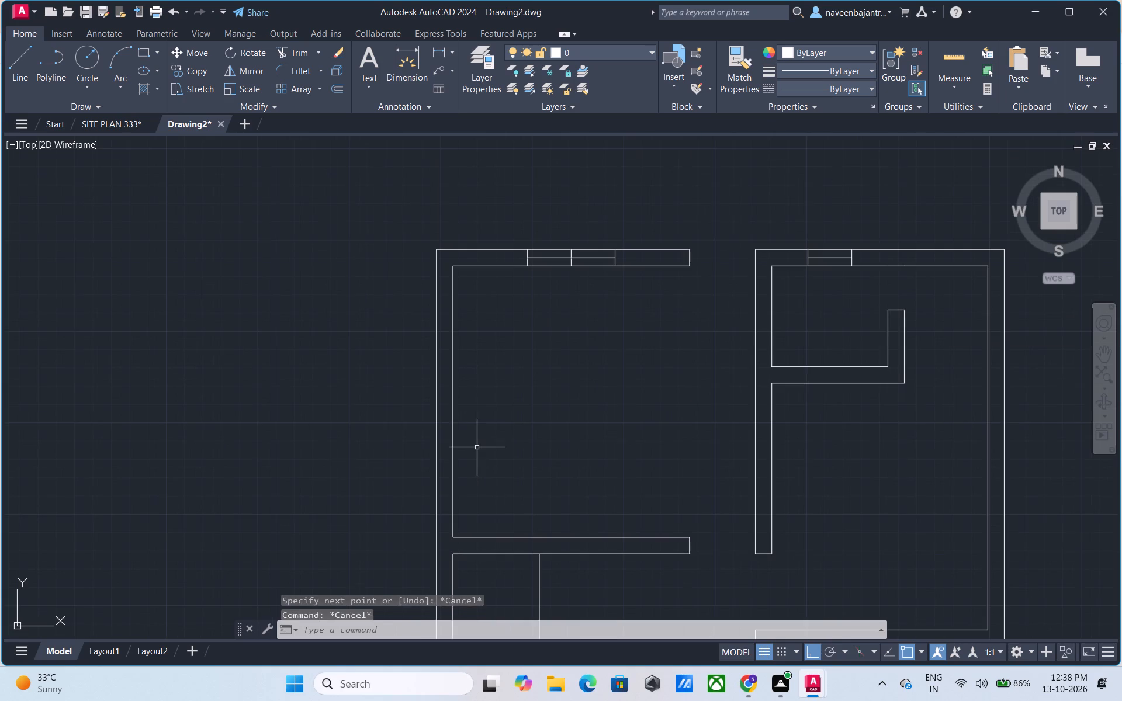
type("l")
key("space")
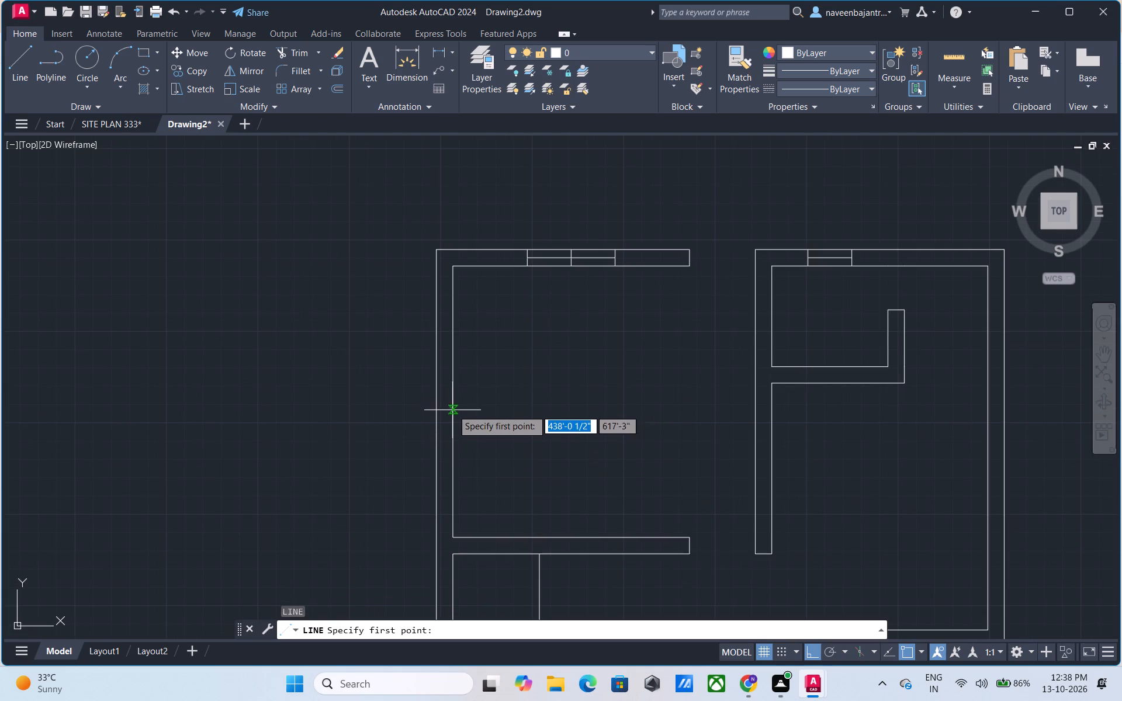
left_click(452, 402)
left_click(404, 400)
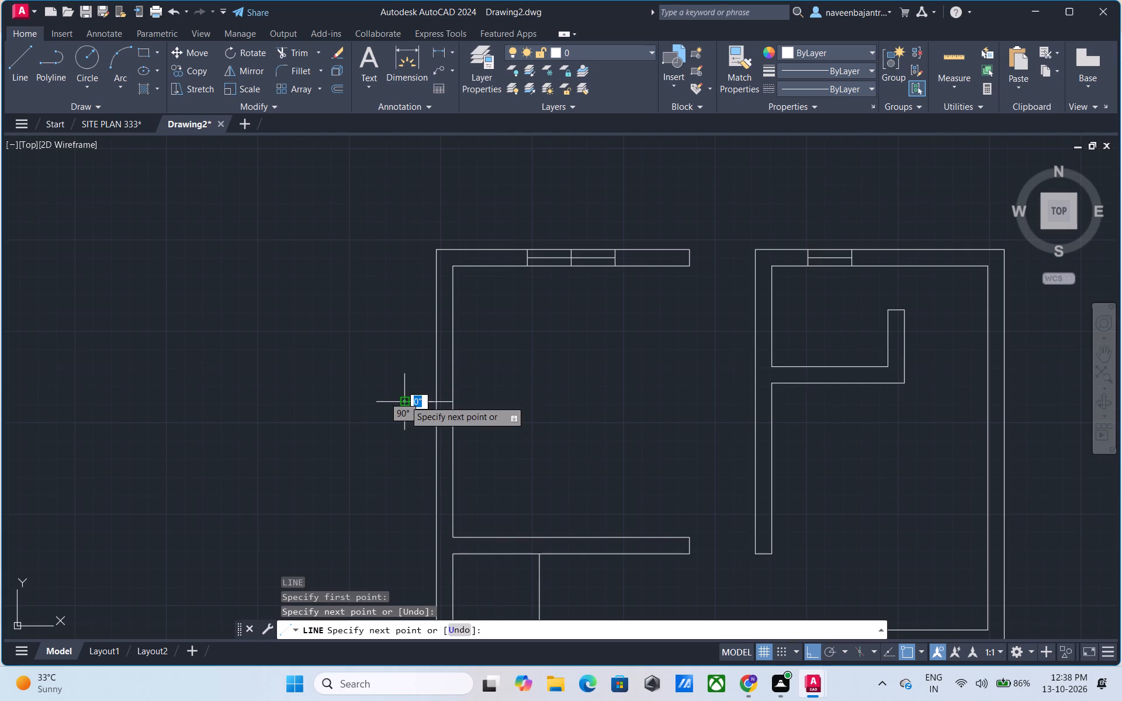
key("Escape")
Trim the part of the horizontal line that projects outside the upper-left room's left outer wall.
type("tr")
key("space")
left_click(413, 401)
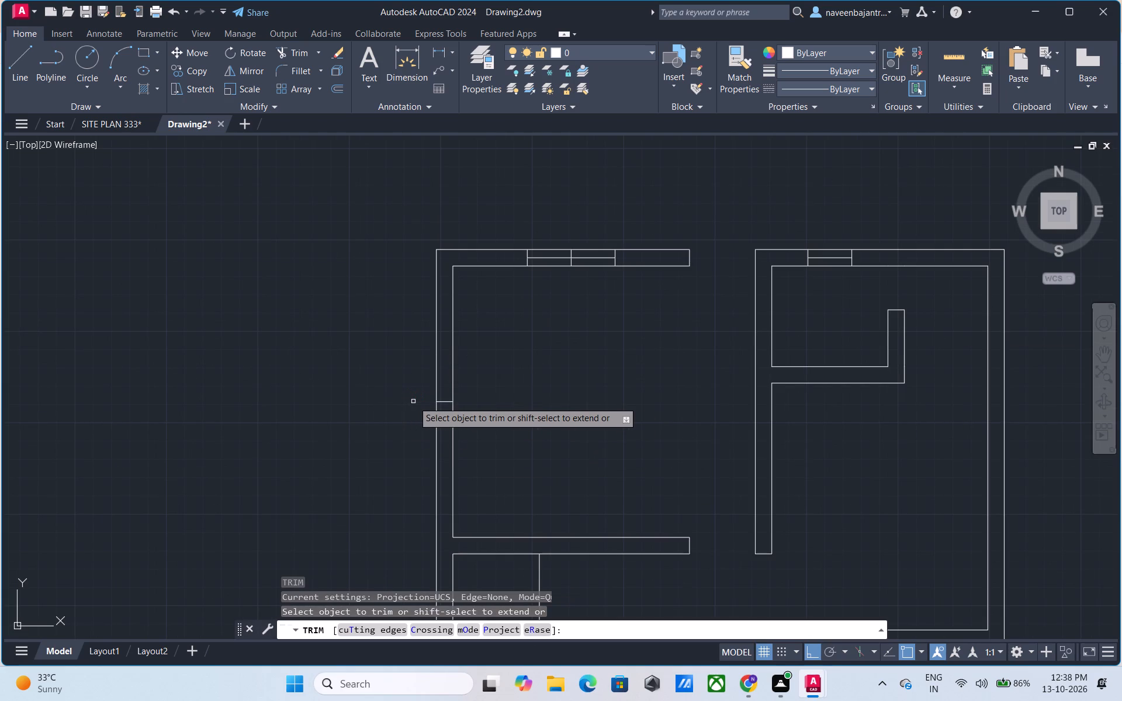
key("Escape")
Offset the short horizontal line in the upper-left room's left wall 2.5' both upward and downward.
scroll(435, 421, "up", 2)
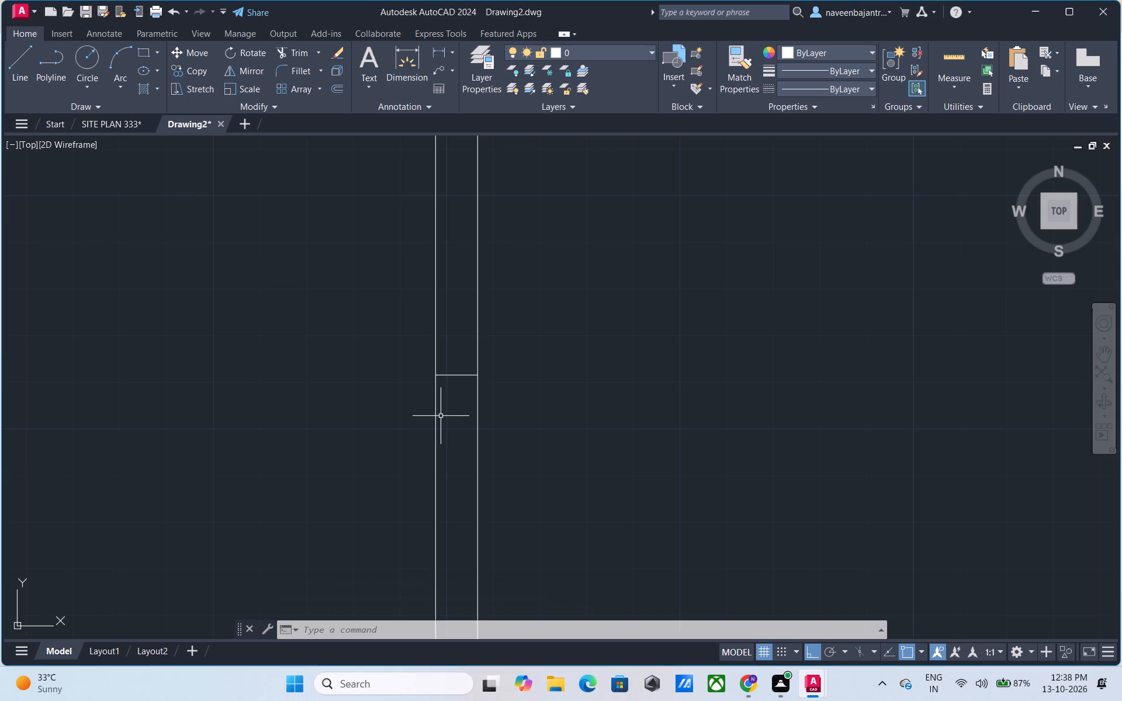
type("o")
key("space")
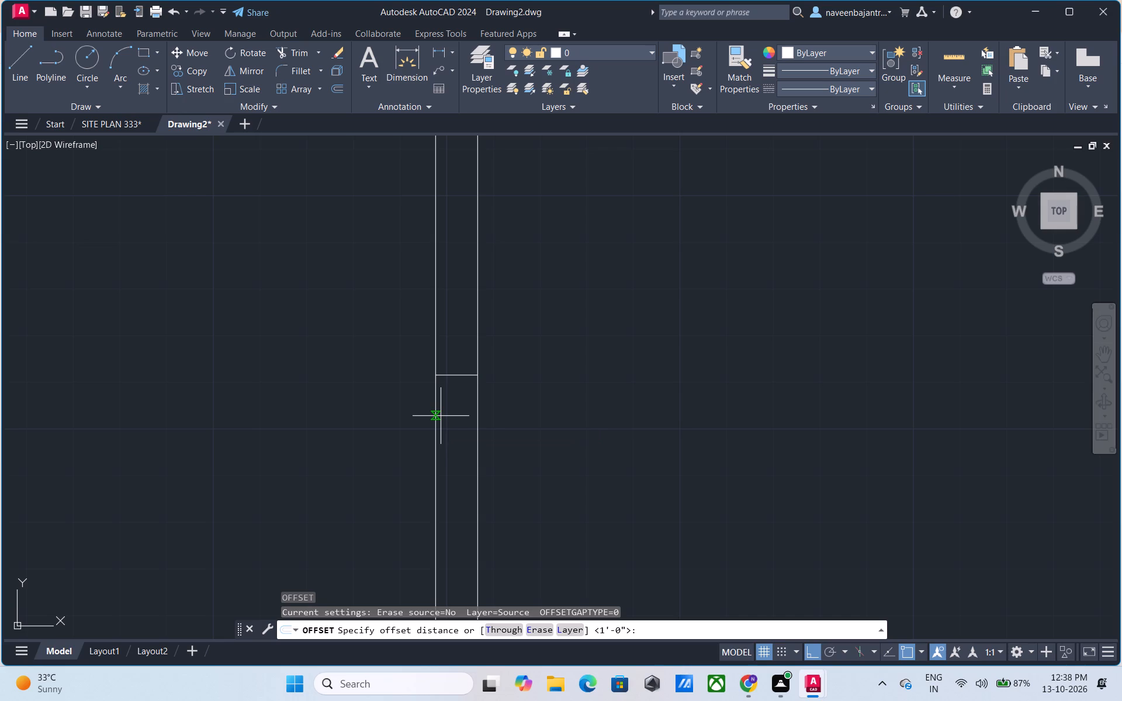
type("2.5")
key("apostrophe")
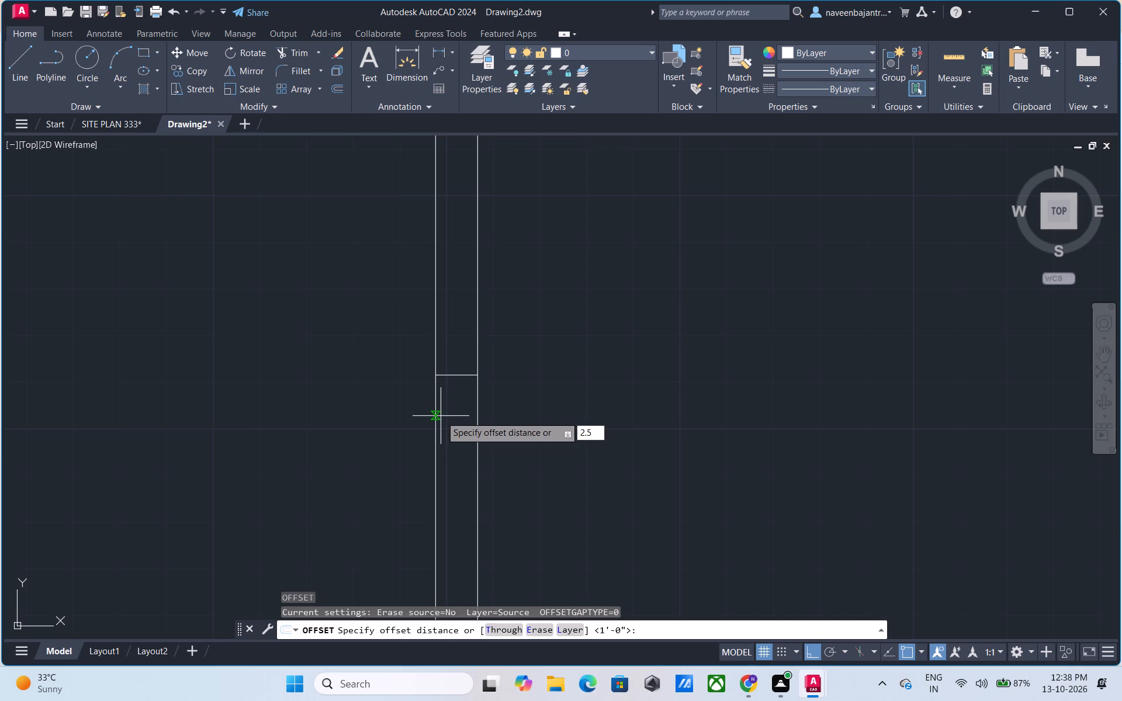
key("Return")
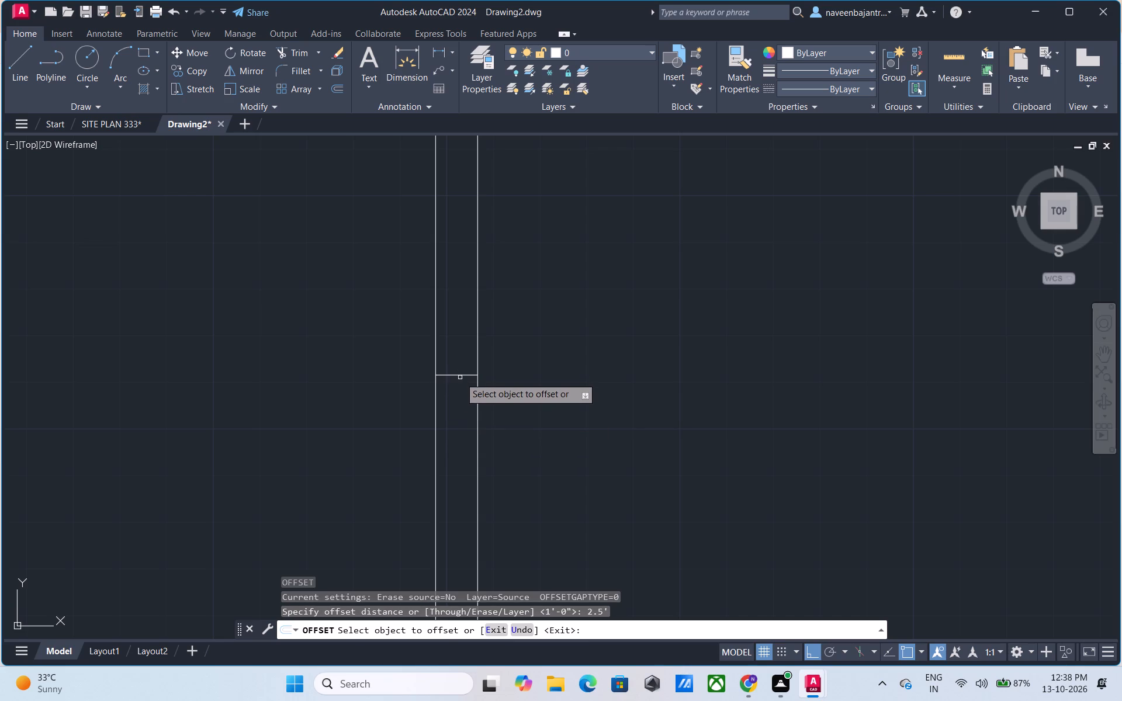
left_click(460, 375)
left_click(458, 338)
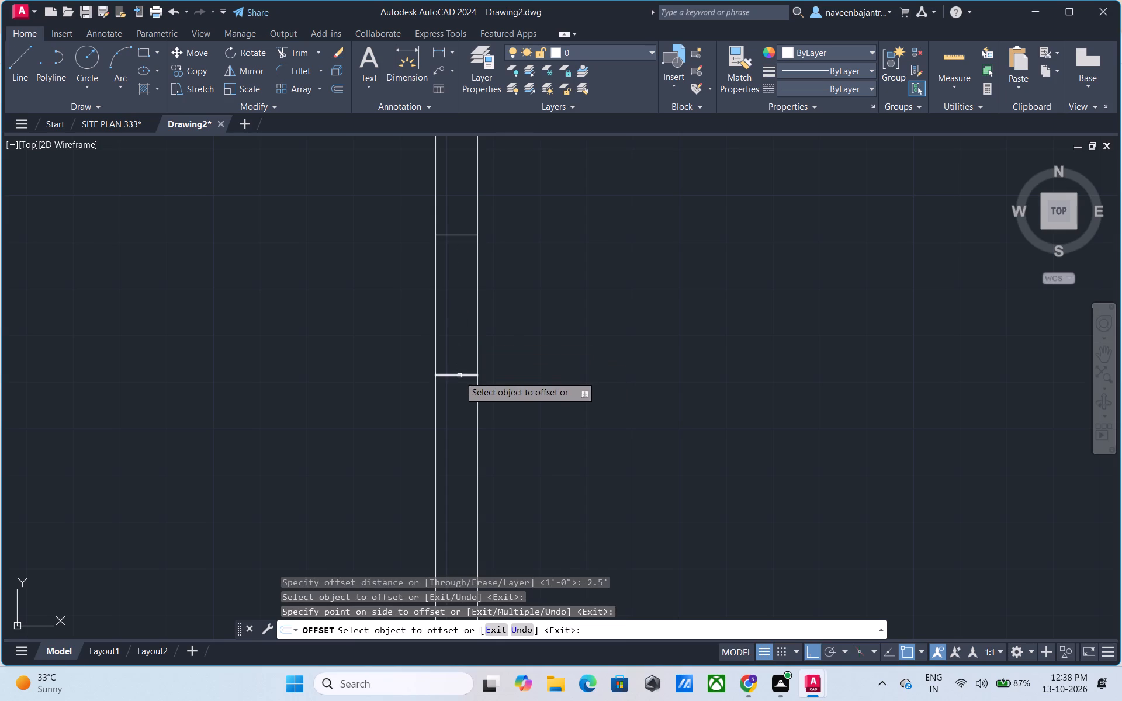
left_click(459, 376)
left_click(458, 422)
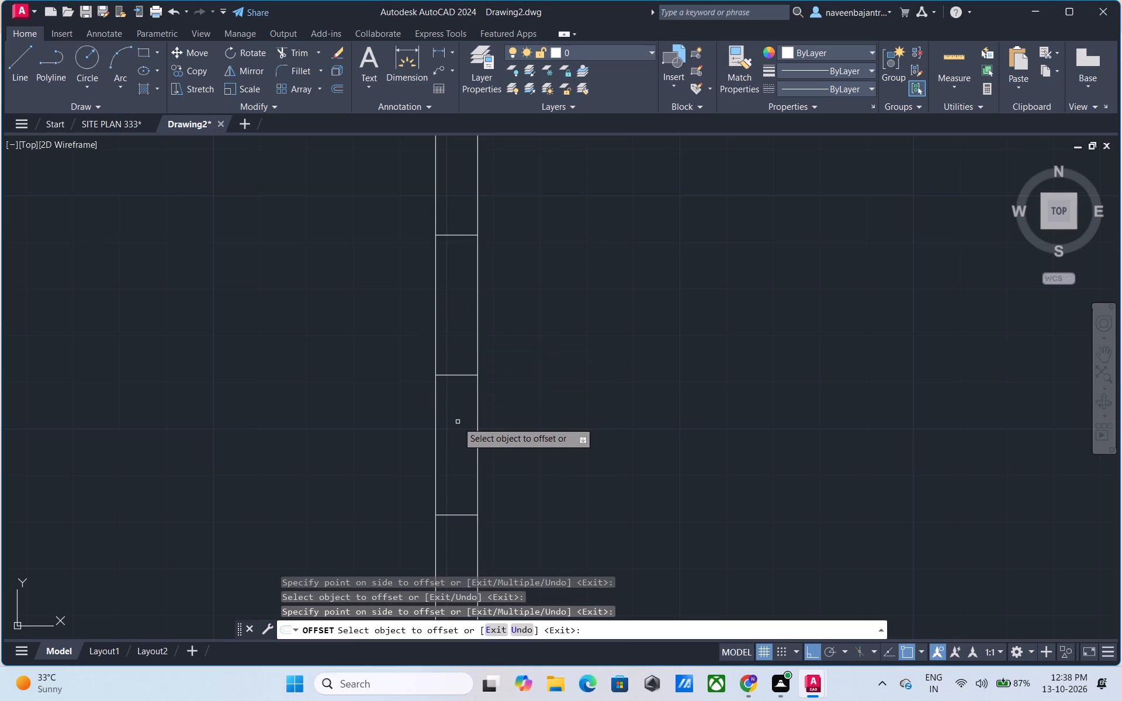
key("Escape")
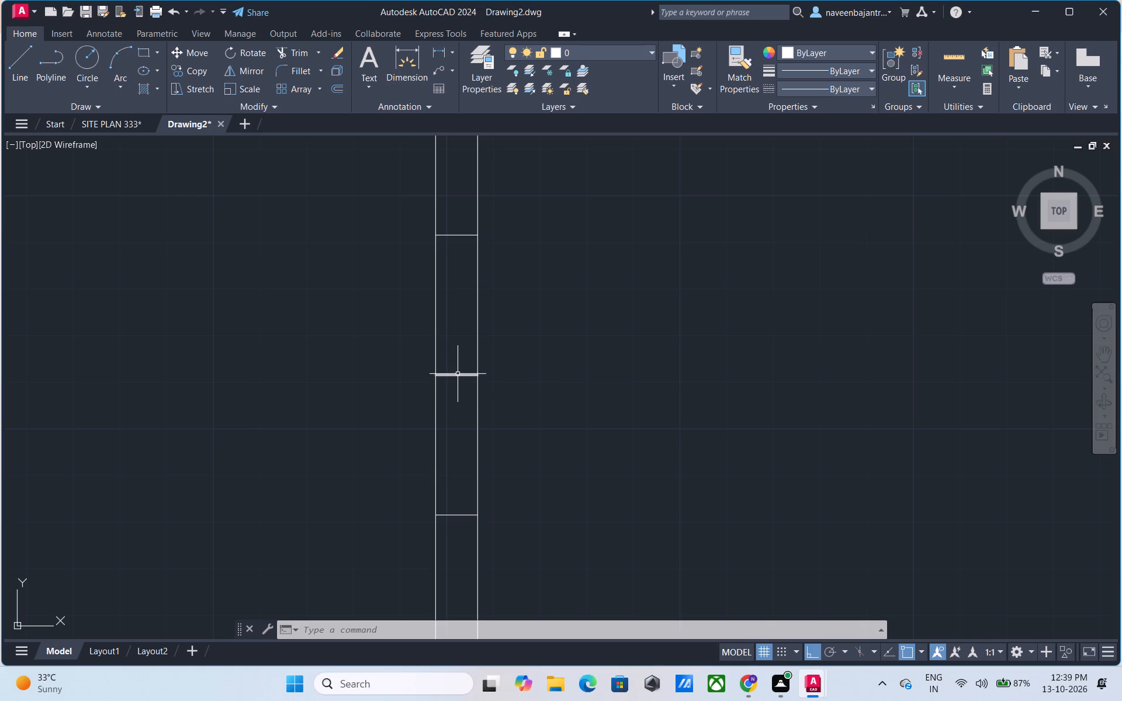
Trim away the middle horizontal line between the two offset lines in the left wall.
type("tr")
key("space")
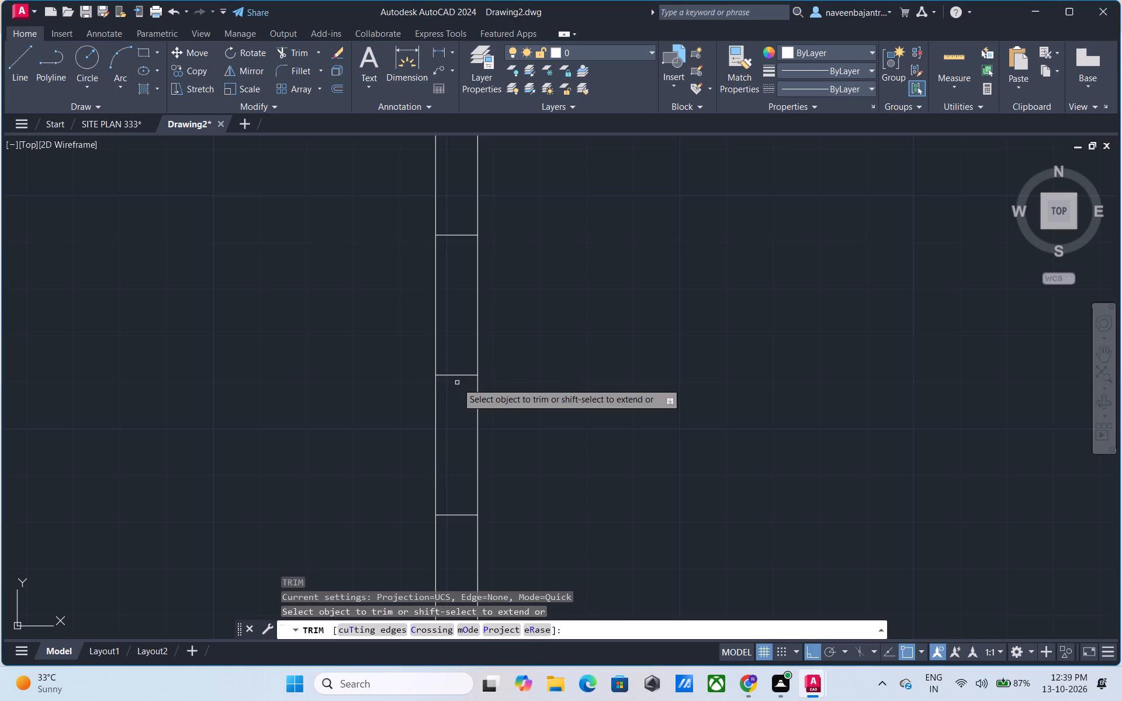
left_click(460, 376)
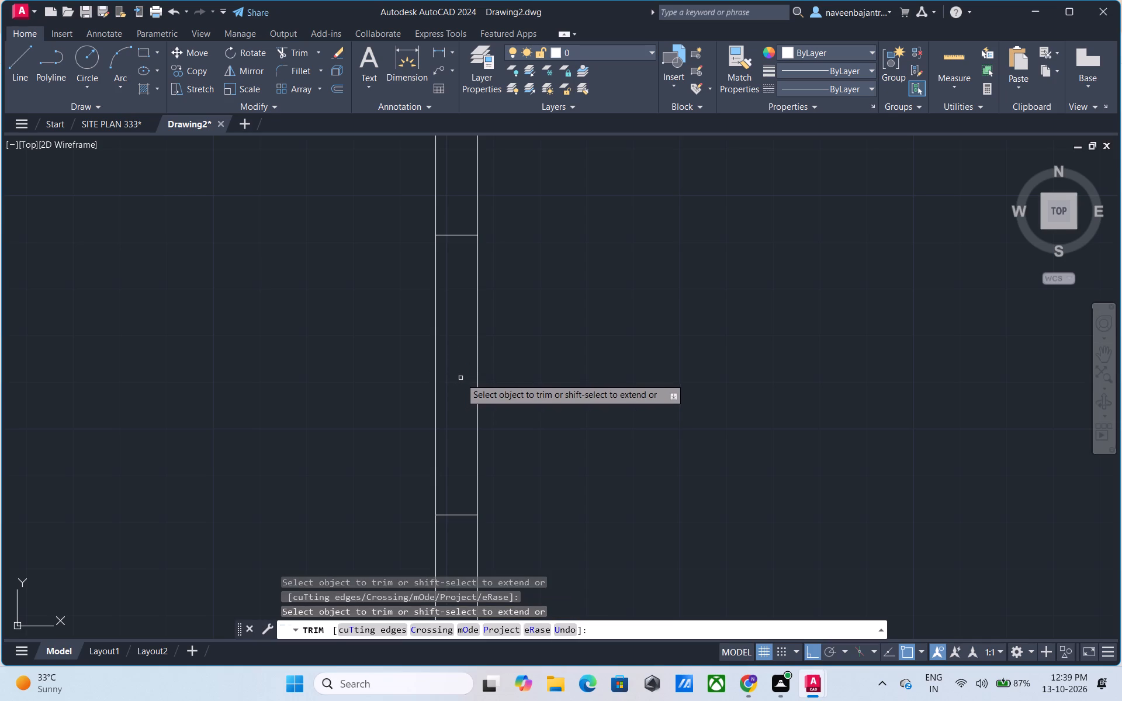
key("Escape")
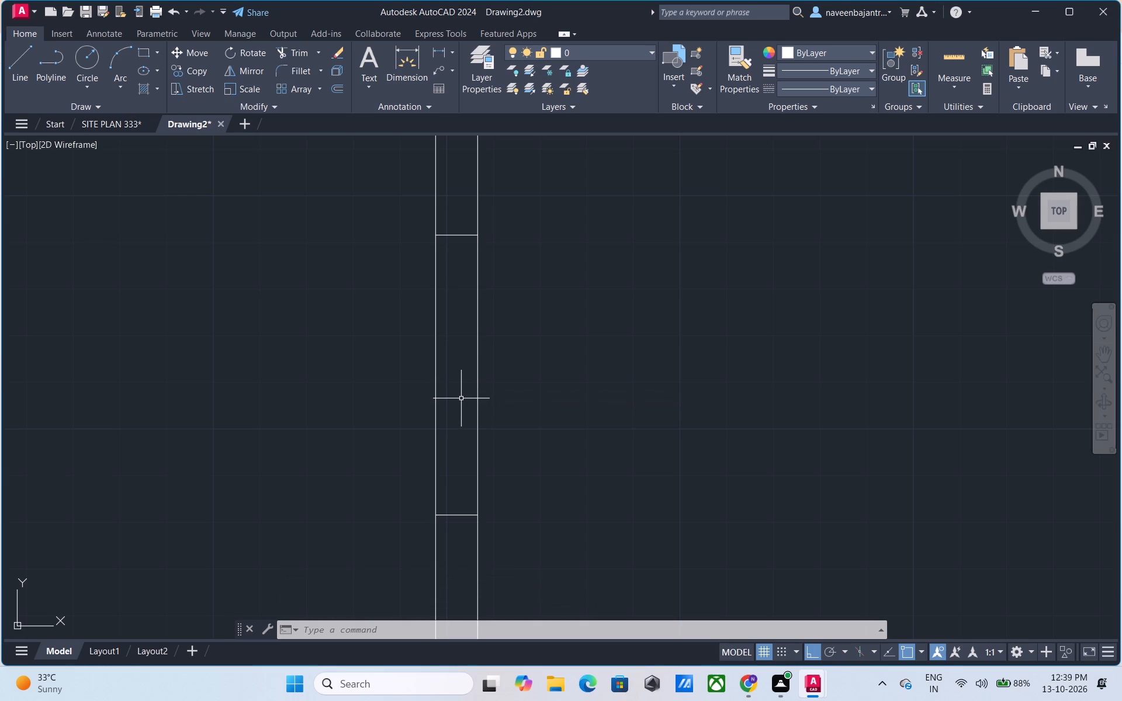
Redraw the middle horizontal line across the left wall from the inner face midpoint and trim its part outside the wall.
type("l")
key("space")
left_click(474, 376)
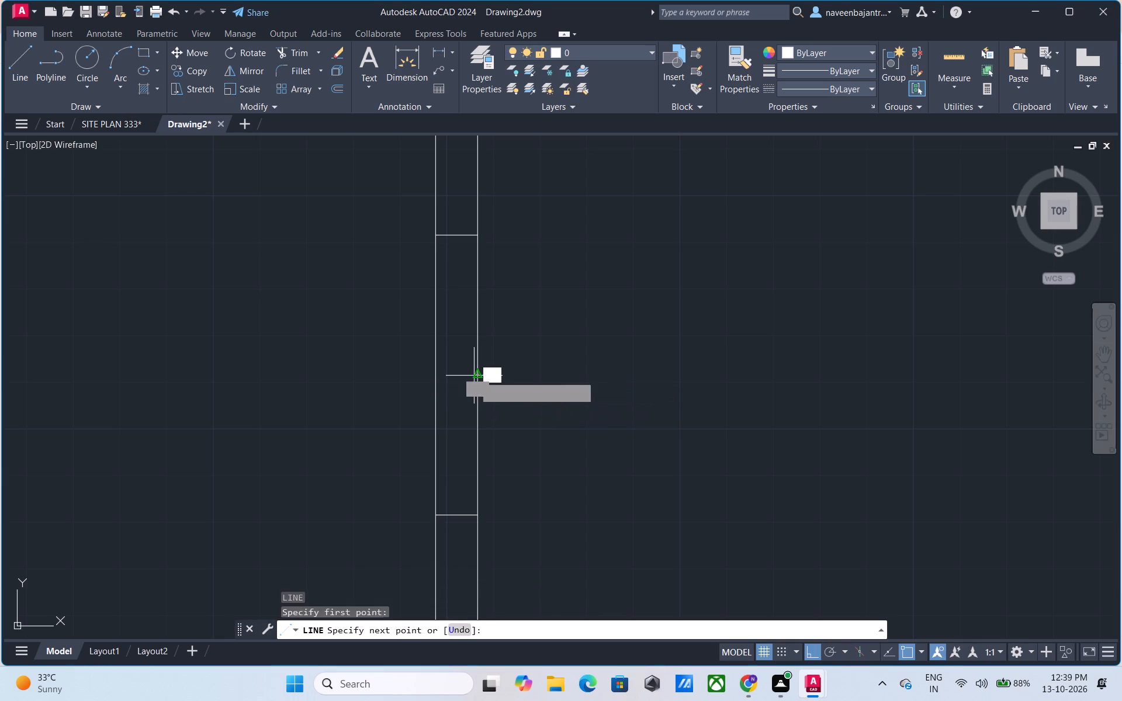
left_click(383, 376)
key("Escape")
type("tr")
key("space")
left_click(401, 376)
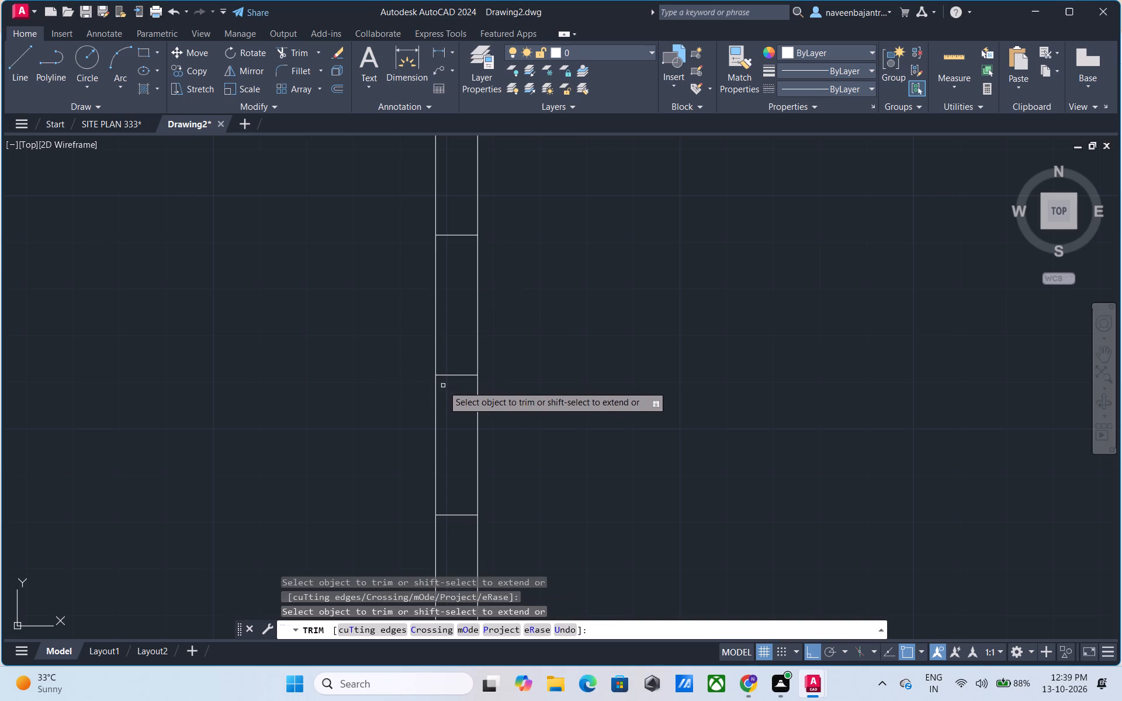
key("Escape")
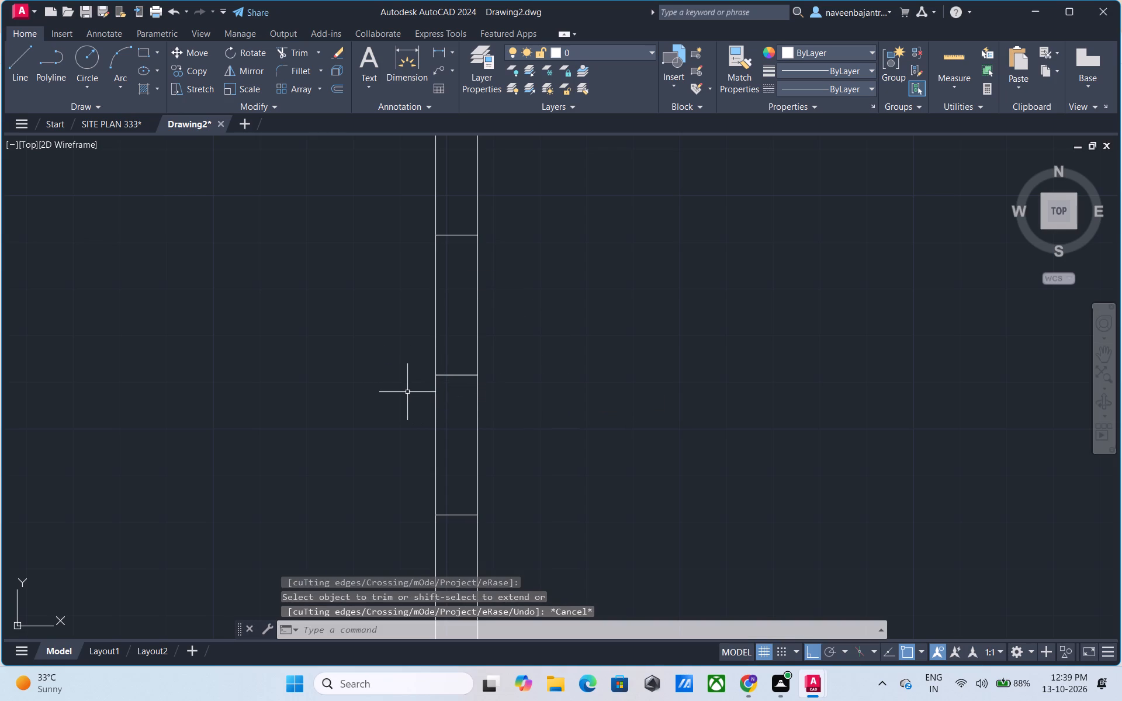
Offset the middle horizontal line in the left wall 1' both upward and downward.
type("o 1'")
key("Return")
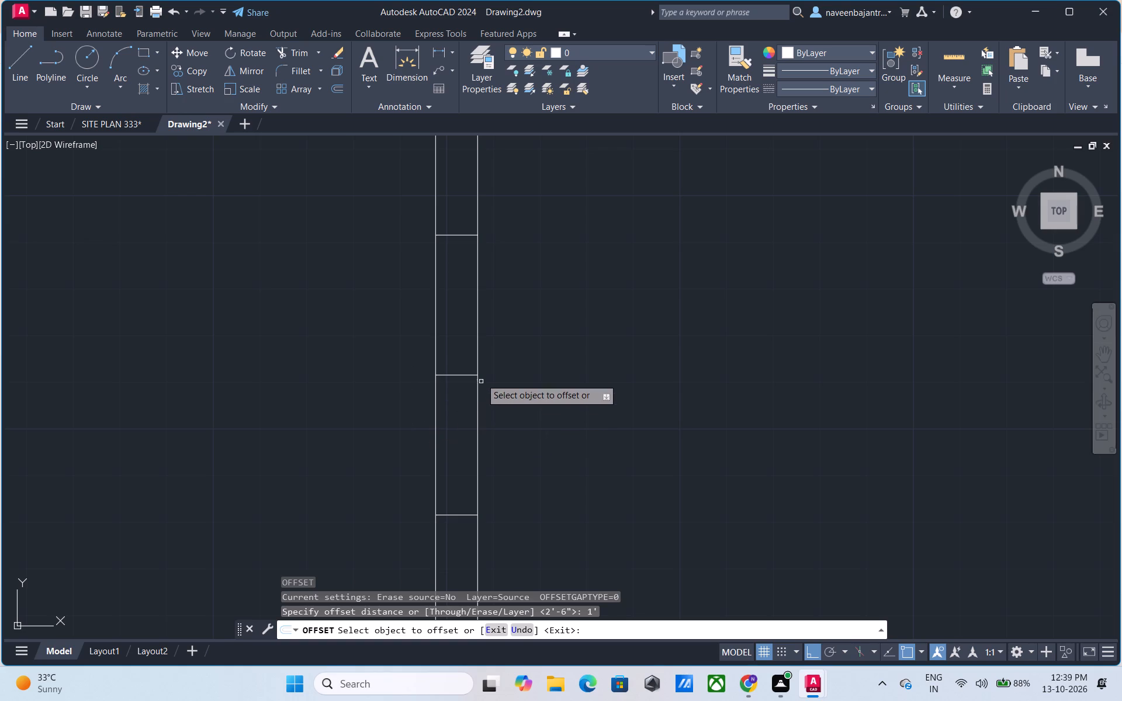
left_click(456, 374)
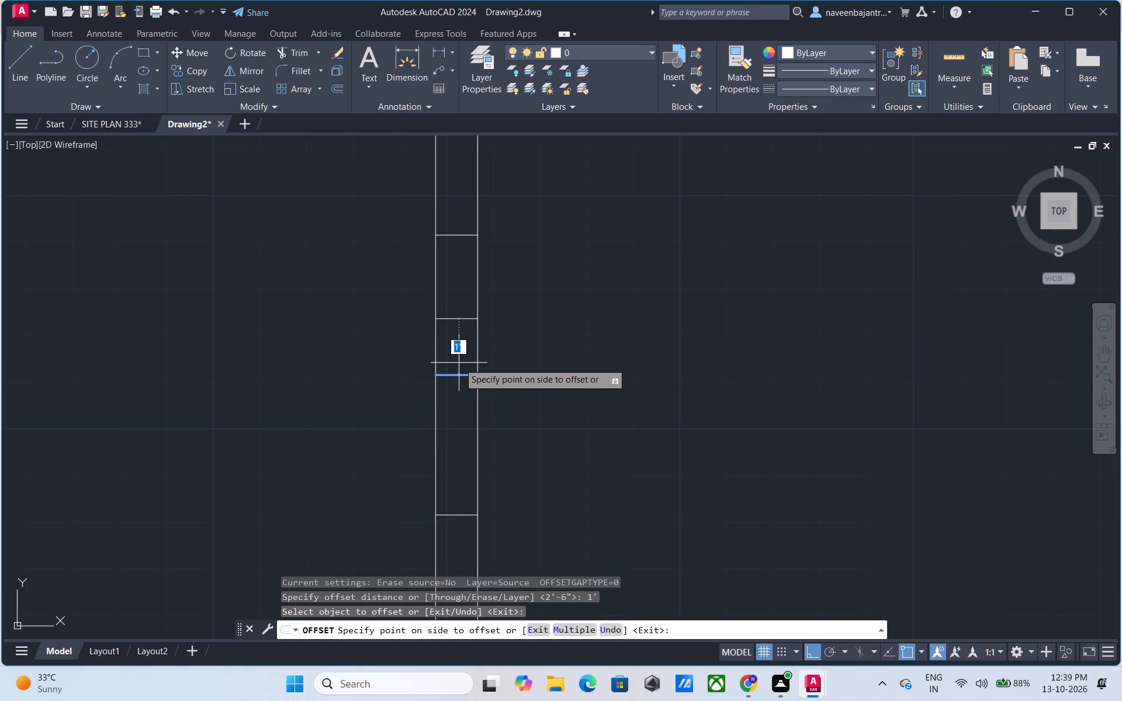
left_click(459, 363)
left_click(459, 374)
left_click(456, 397)
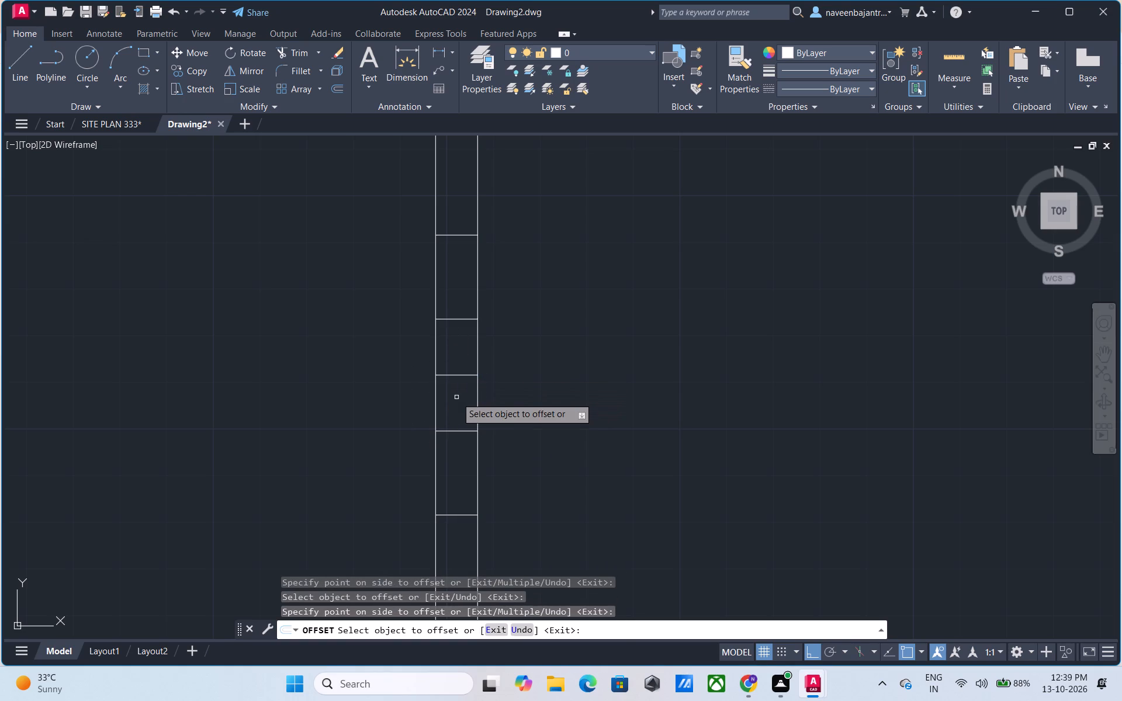
key("Escape")
Trim away the middle horizontal line between the two 1' offset lines in the left wall.
type("tr")
key("space")
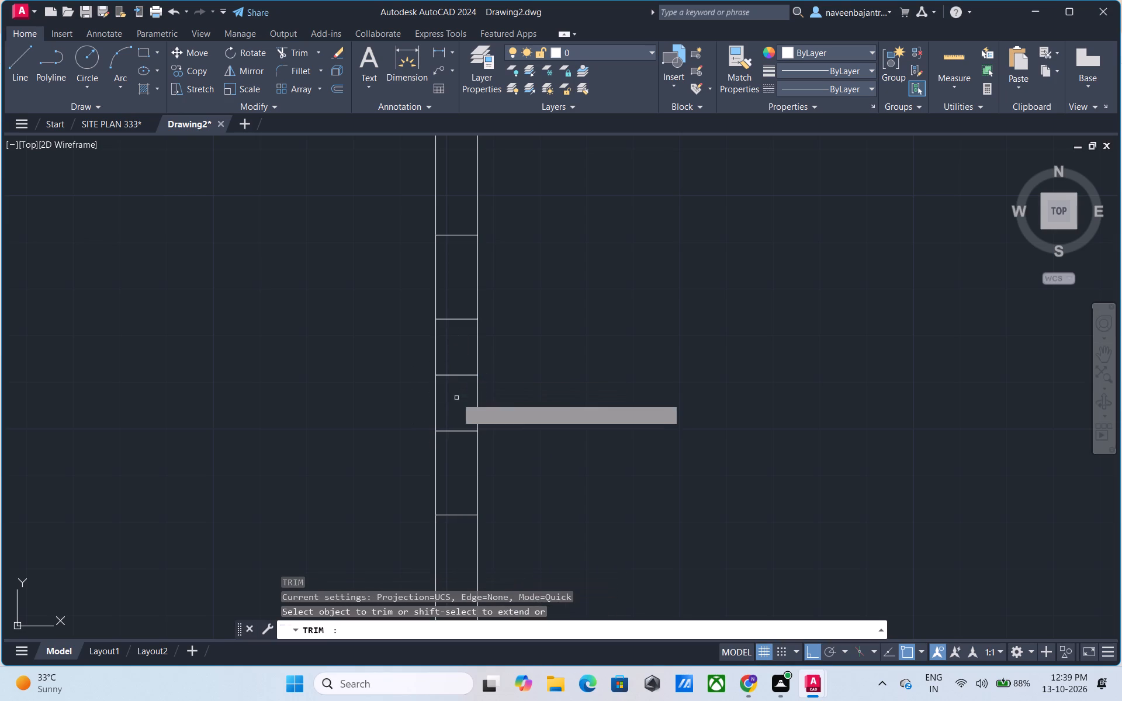
left_click(464, 376)
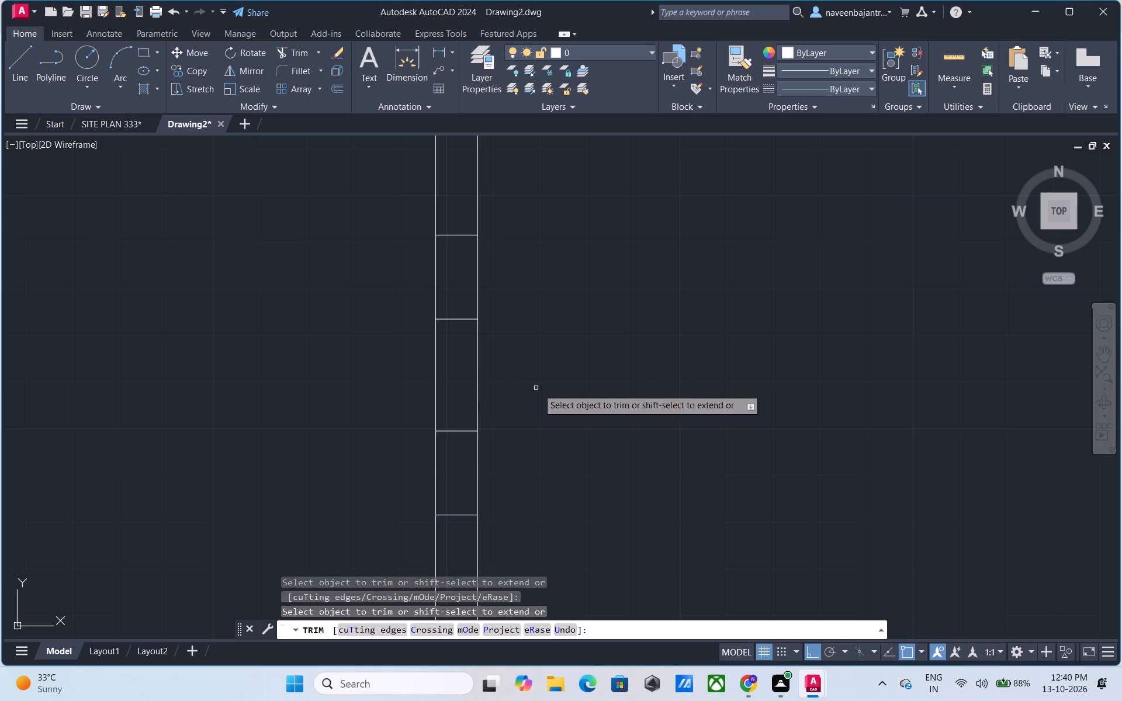
key("Escape")
Draw a vertical centre line between the midpoints of the left wall window's top and bottom end lines.
type("l")
key("space")
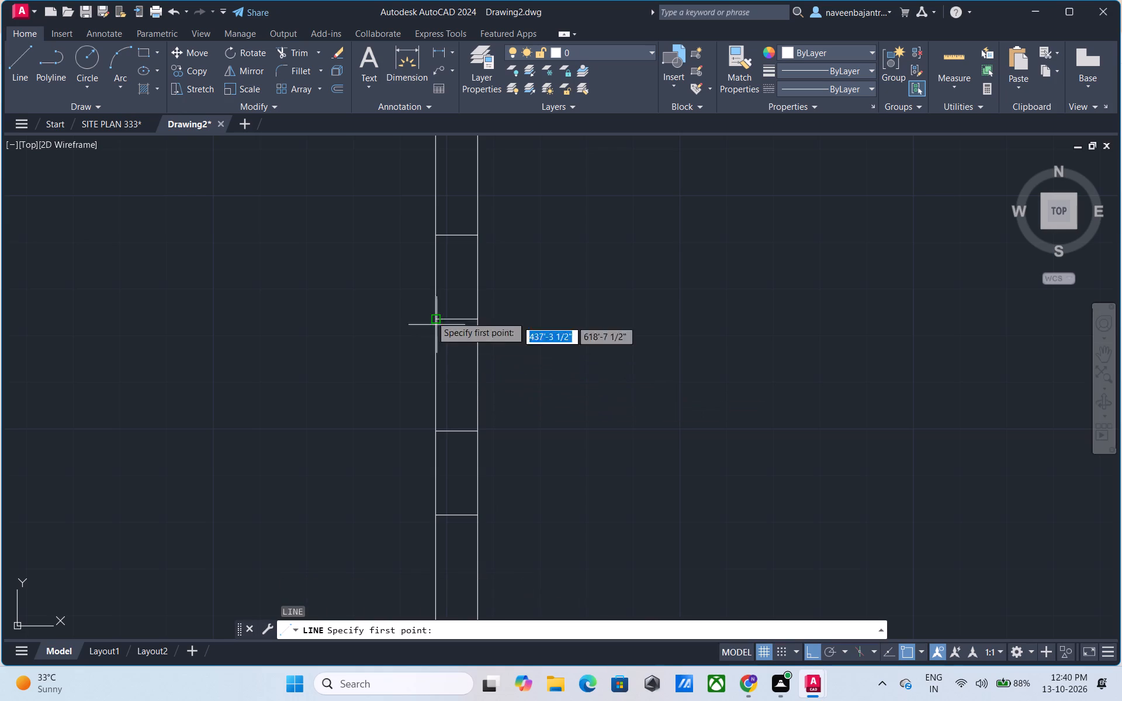
left_click(458, 237)
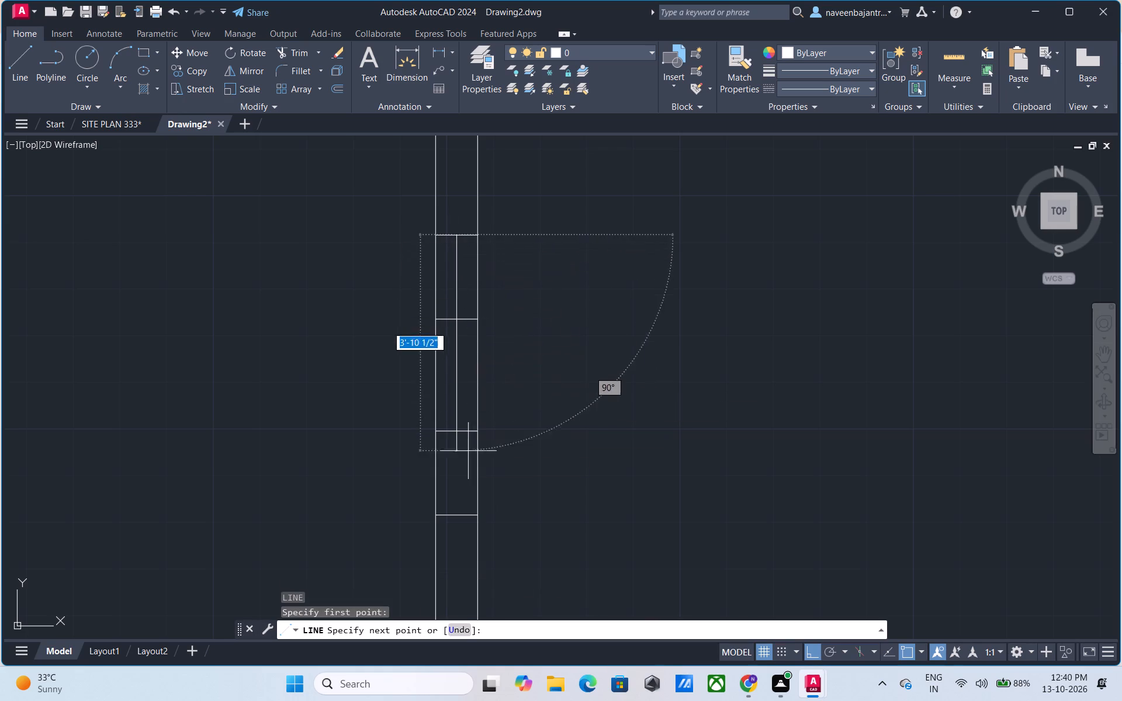
left_click(459, 518)
key("Escape")
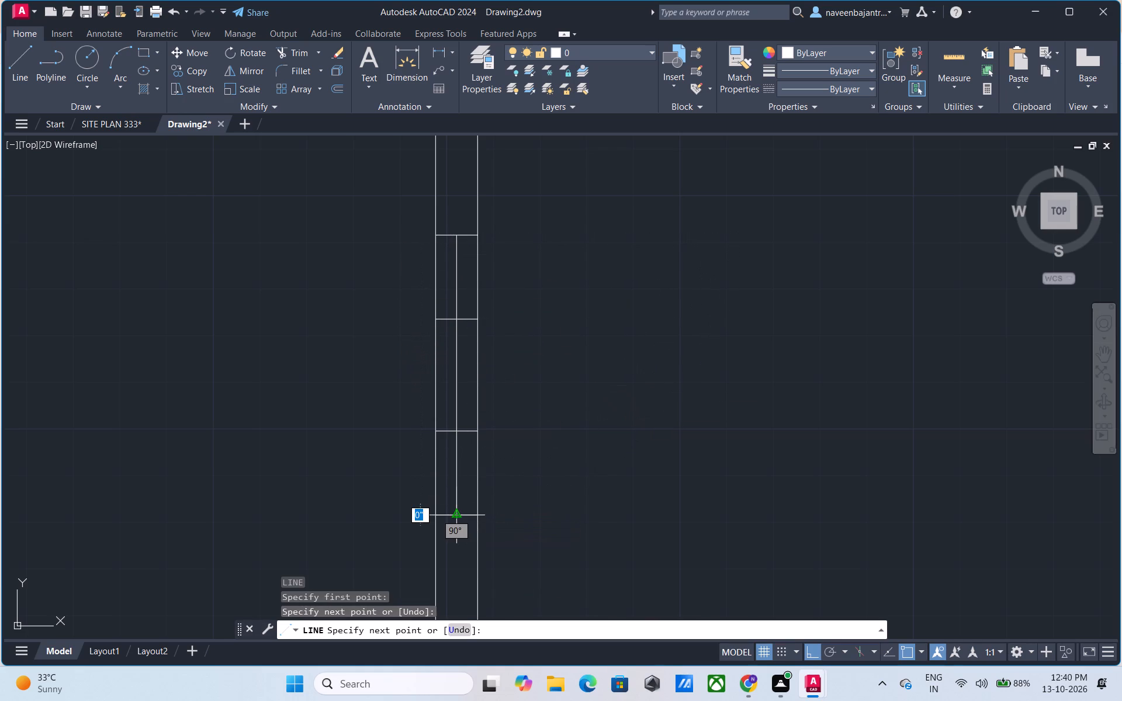
scroll(570, 501, "down", 2)
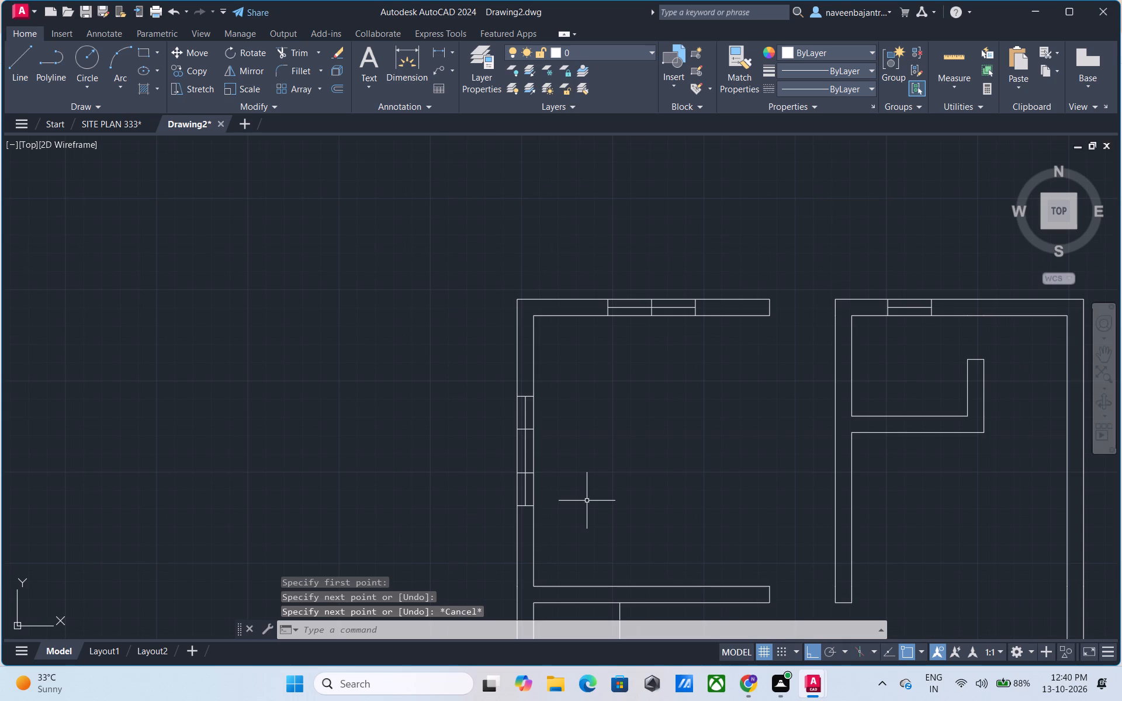
Draw a horizontal line across the left wall from the small middle room's inner face midpoint and trim its part outside the wall.
middle_click_drag(588, 498, 640, 305)
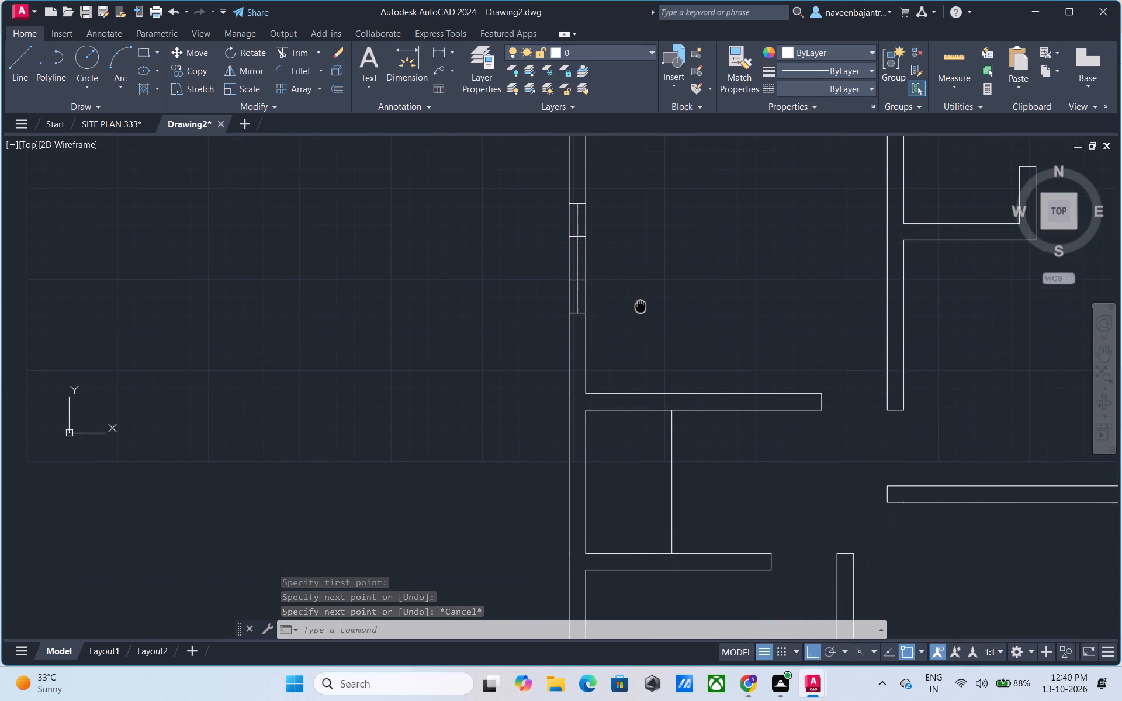
middle_click_drag(640, 305, 641, 304)
middle_click_drag(598, 489, 582, 407)
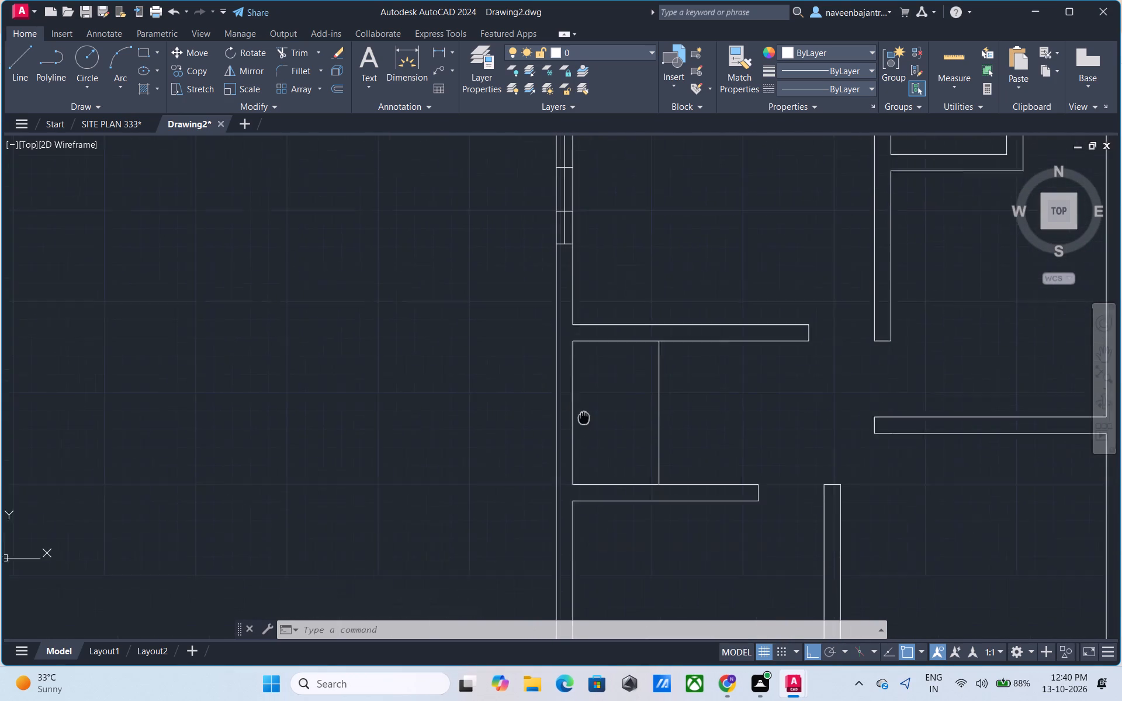
middle_click_drag(582, 407, 580, 393)
scroll(580, 389, "up", 1)
key("Escape")
type("l")
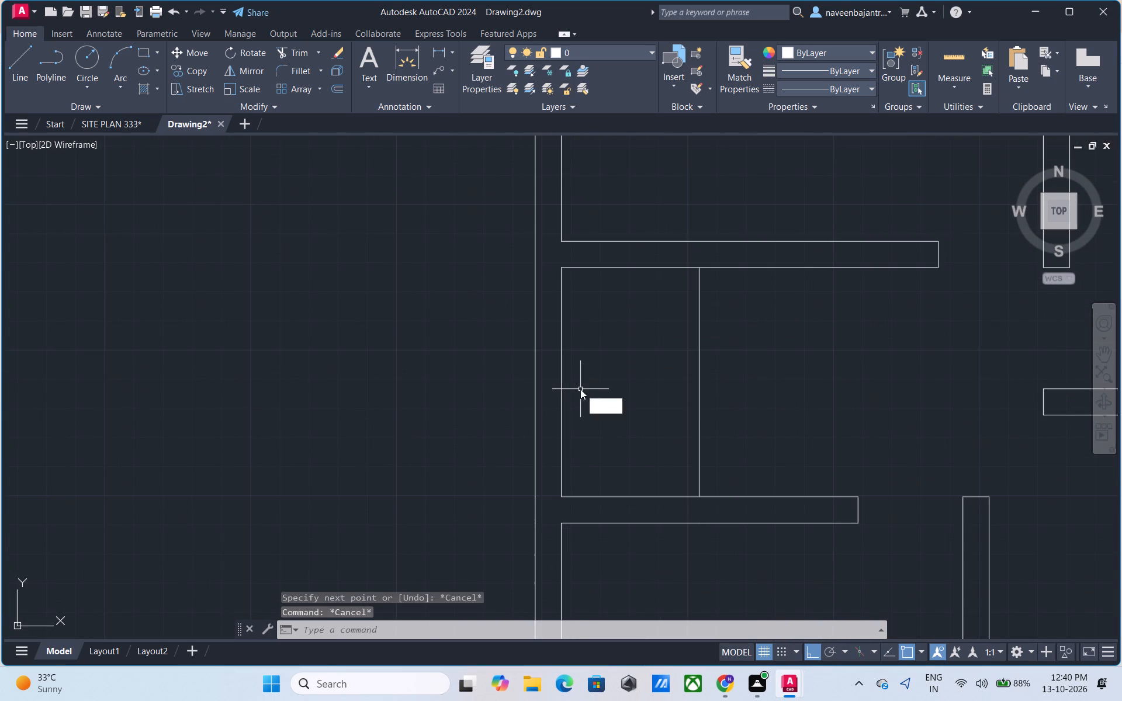
key("space")
left_click(561, 383)
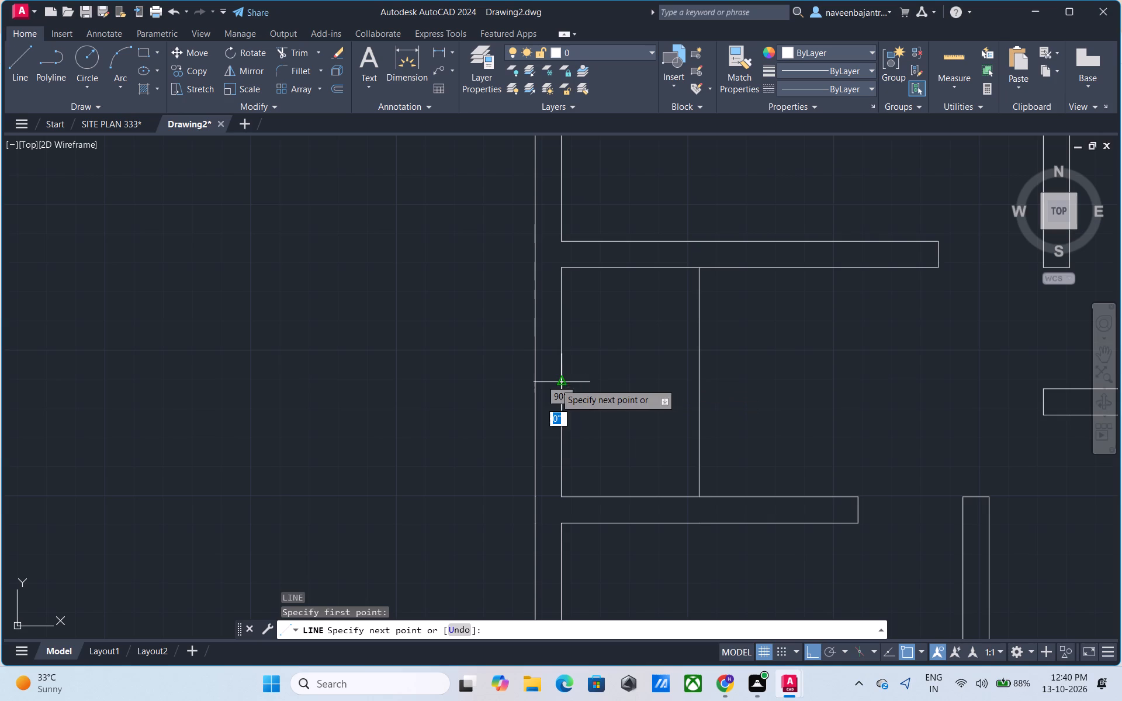
left_click(507, 388)
key("Escape")
type("tr")
key("space")
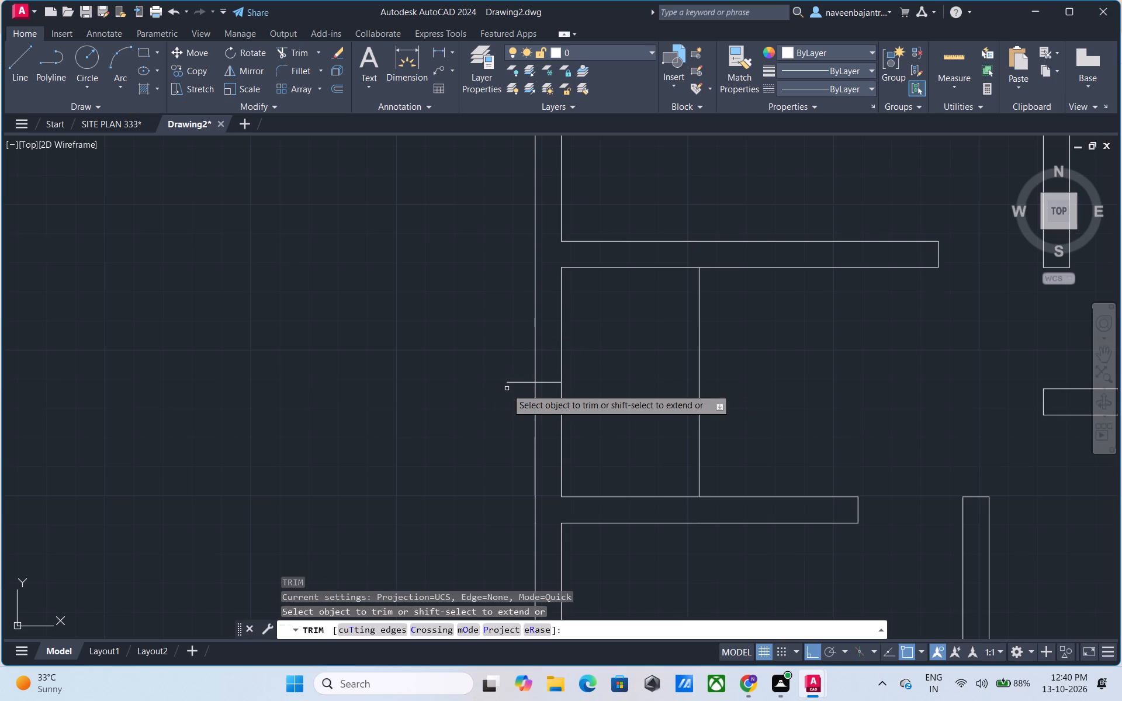
left_click(519, 381)
key("Escape")
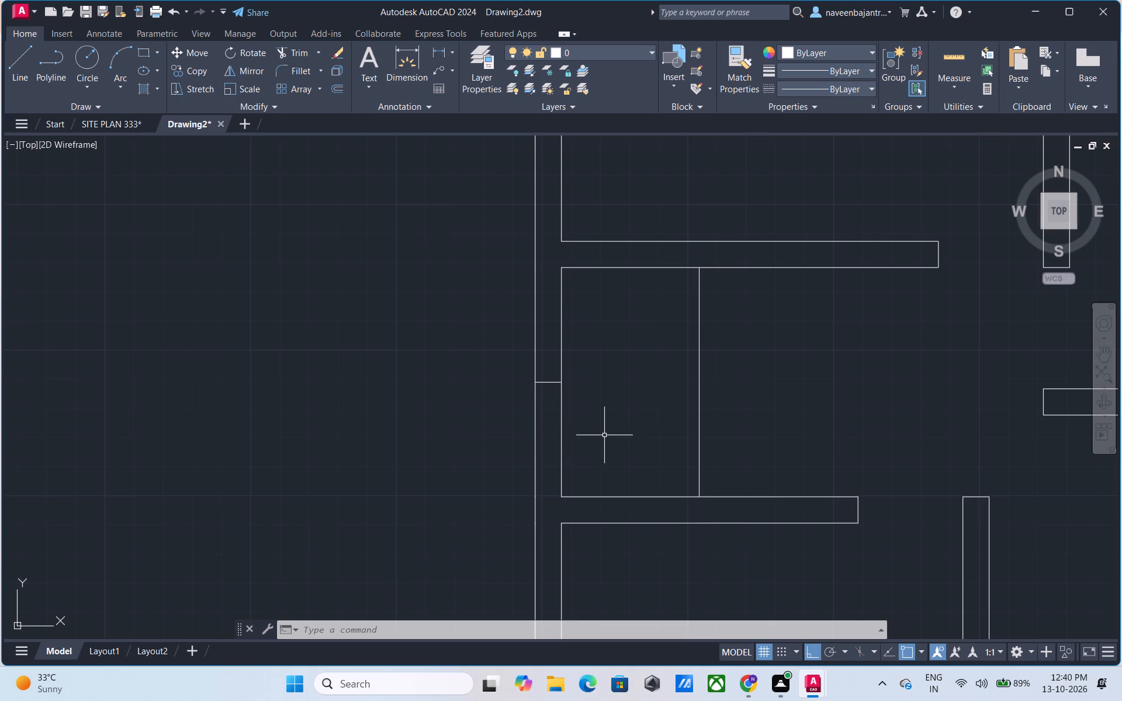
Offset the small middle room's horizontal line in the left wall 1' both upward and downward.
type("o 1'")
key("Return")
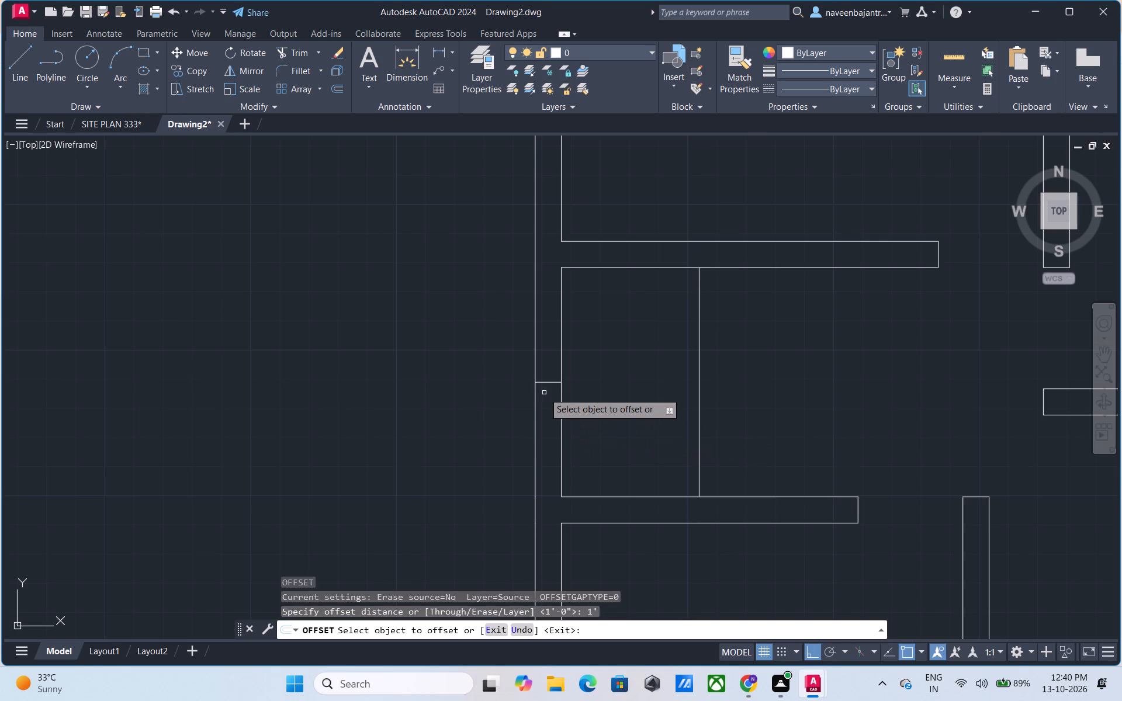
left_click_drag(546, 383, 547, 377)
left_click(549, 356)
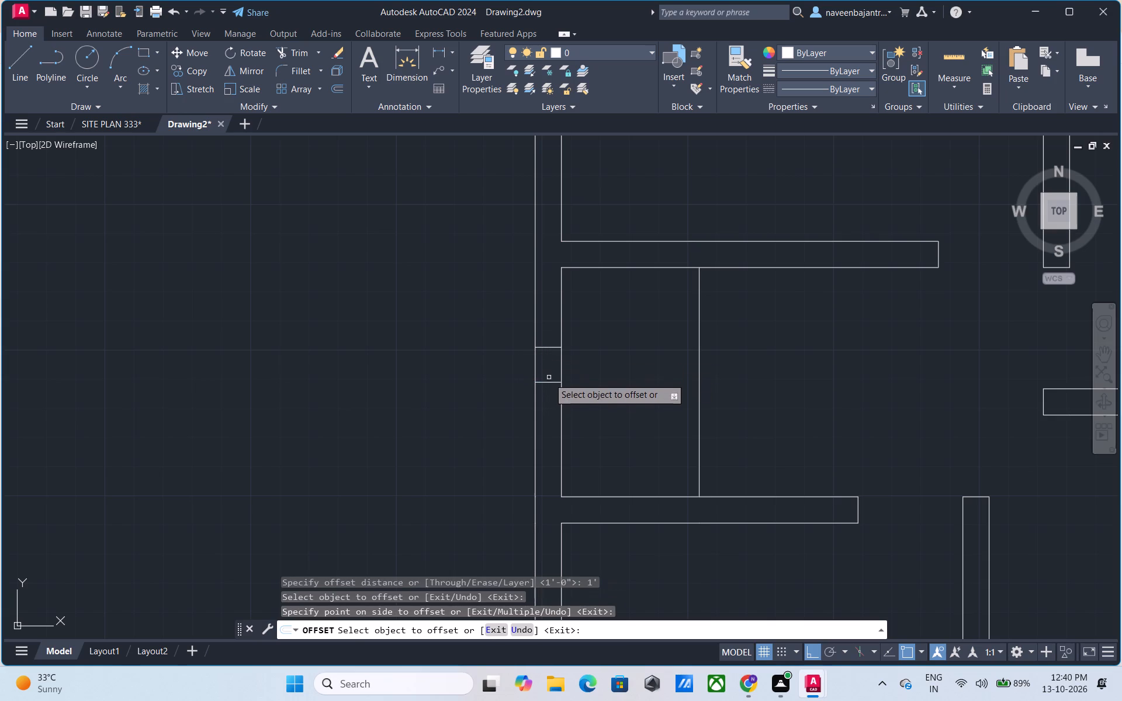
left_click(549, 383)
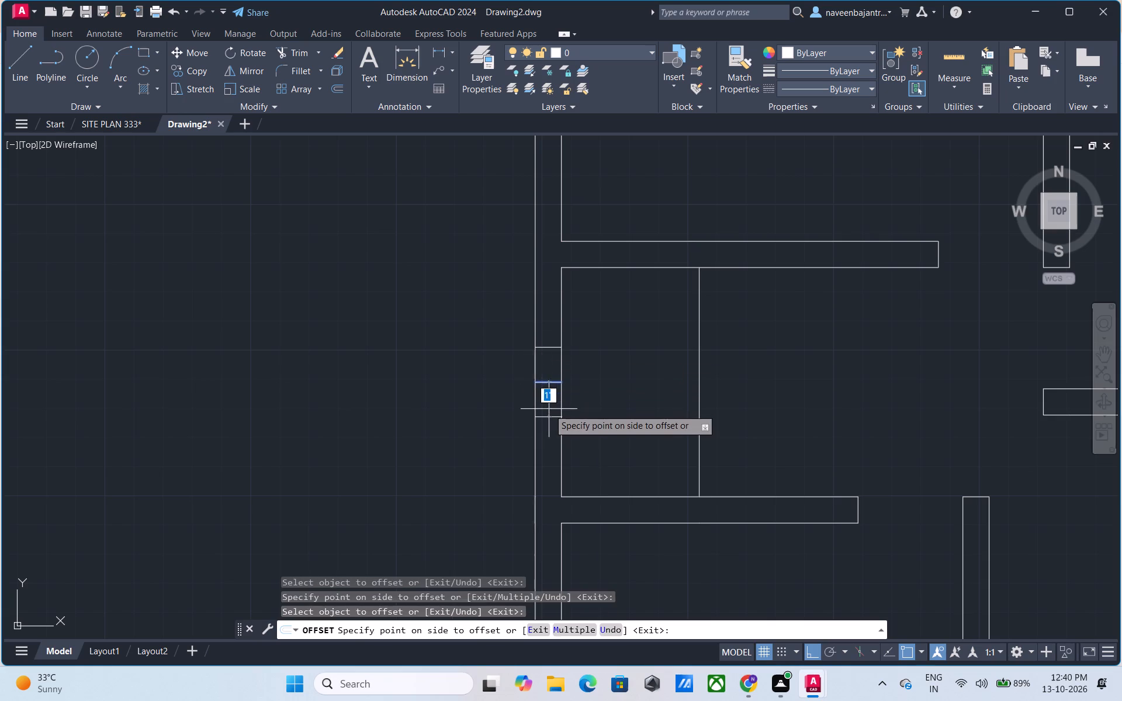
left_click(549, 409)
key("Escape")
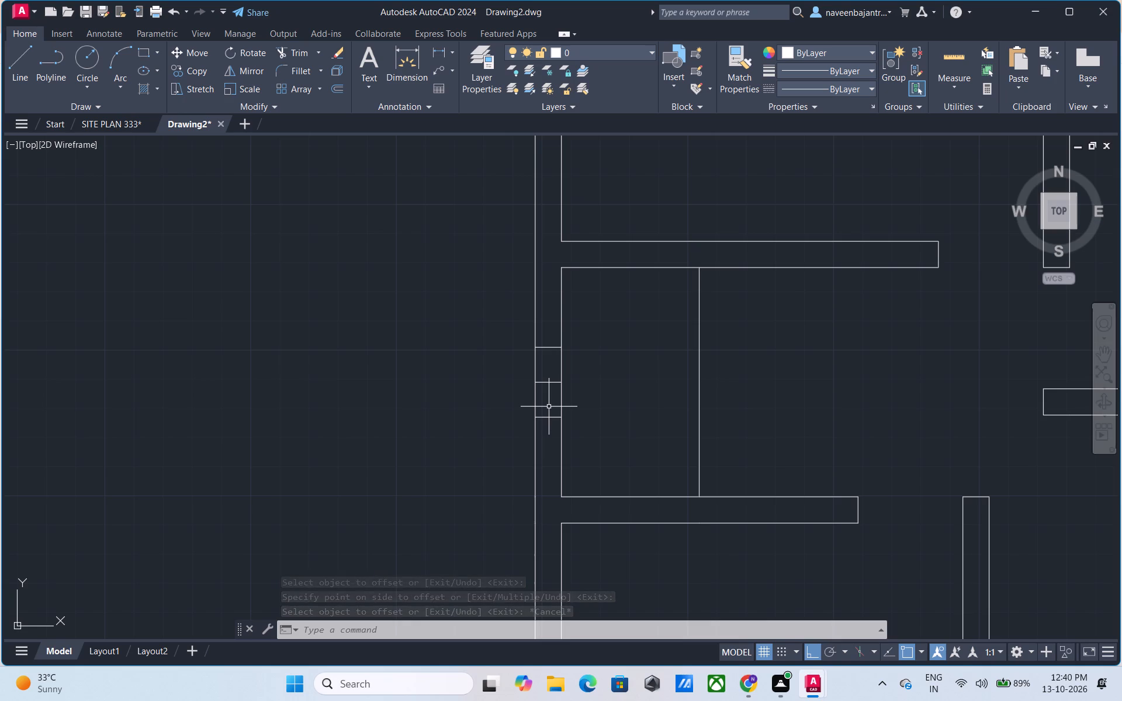
Trim away the middle horizontal line between the two 1' offset lines in the small room's left wall.
key("Escape")
type("tr")
key("space")
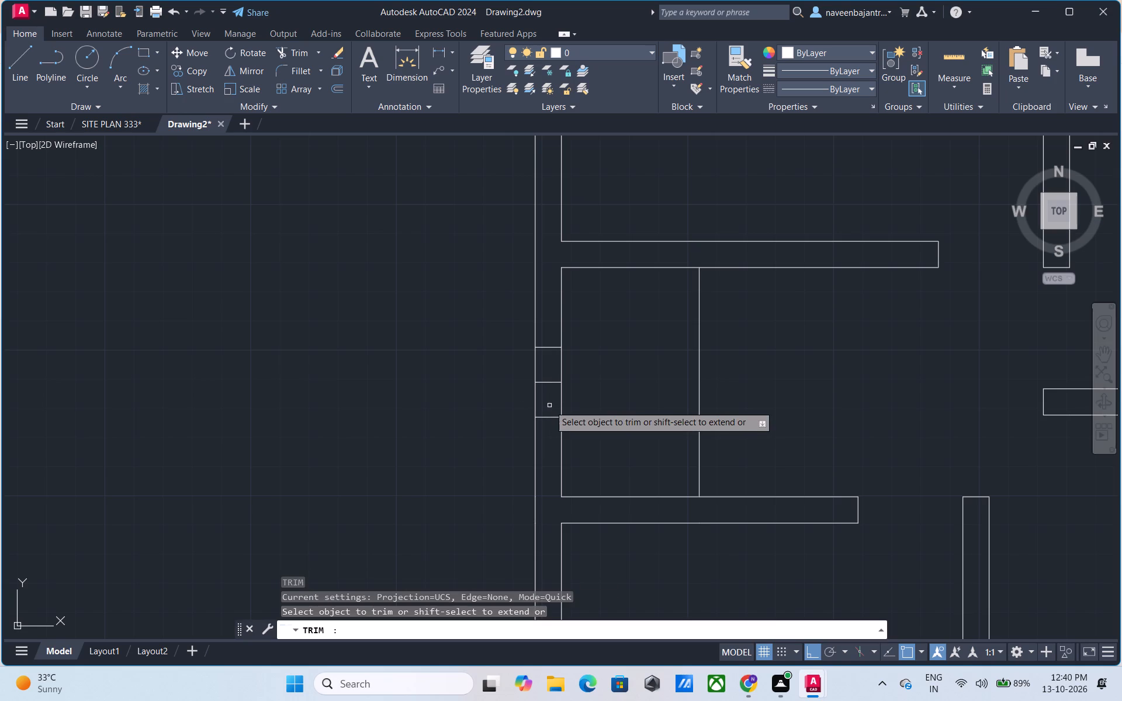
left_click(548, 382)
key("Escape")
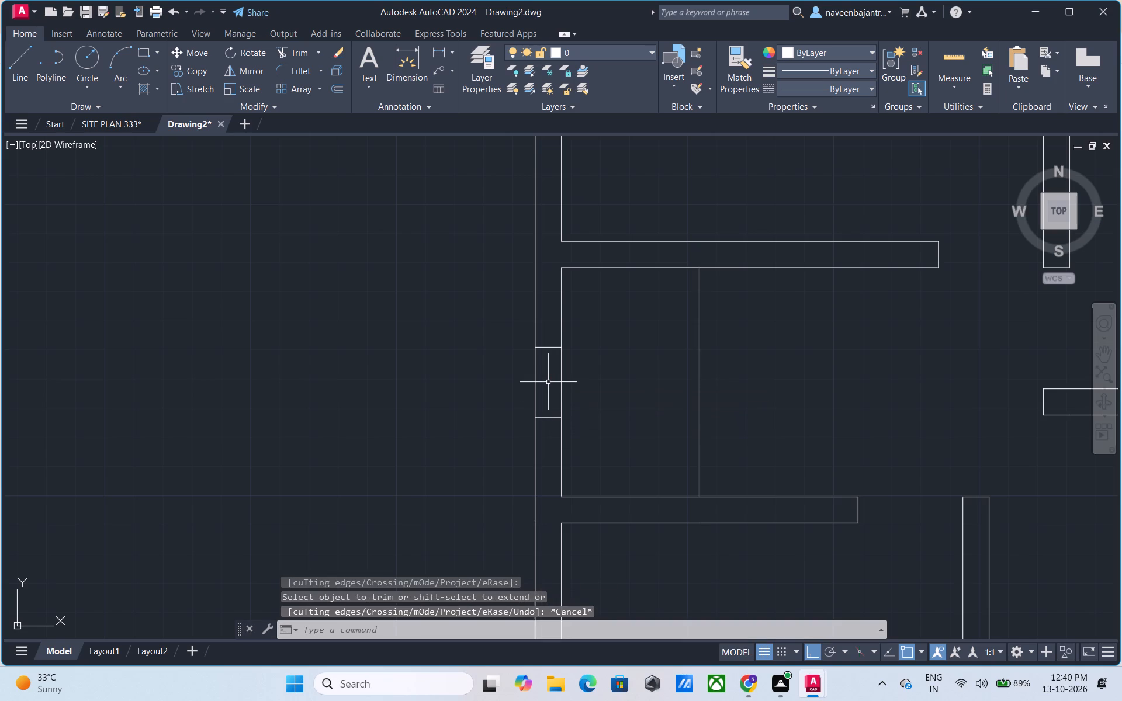
Draw a vertical centre line between the midpoints of the small room window's top and bottom end lines.
type("l")
key("space")
left_click(545, 346)
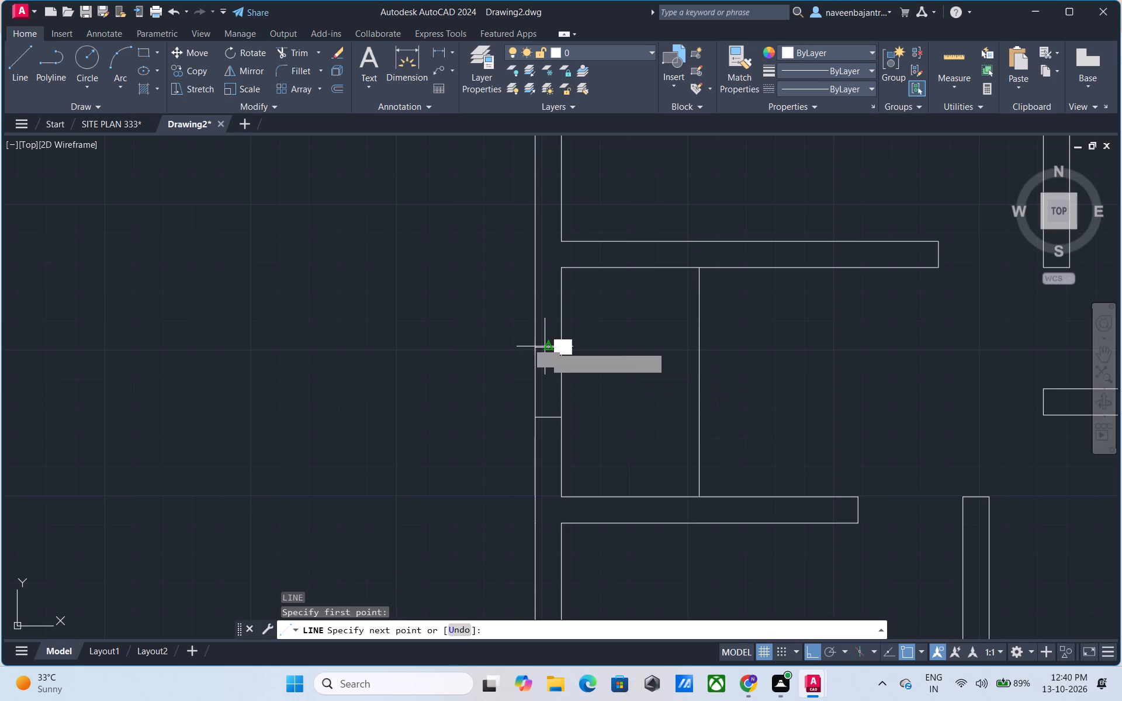
left_click(545, 414)
key("Escape")
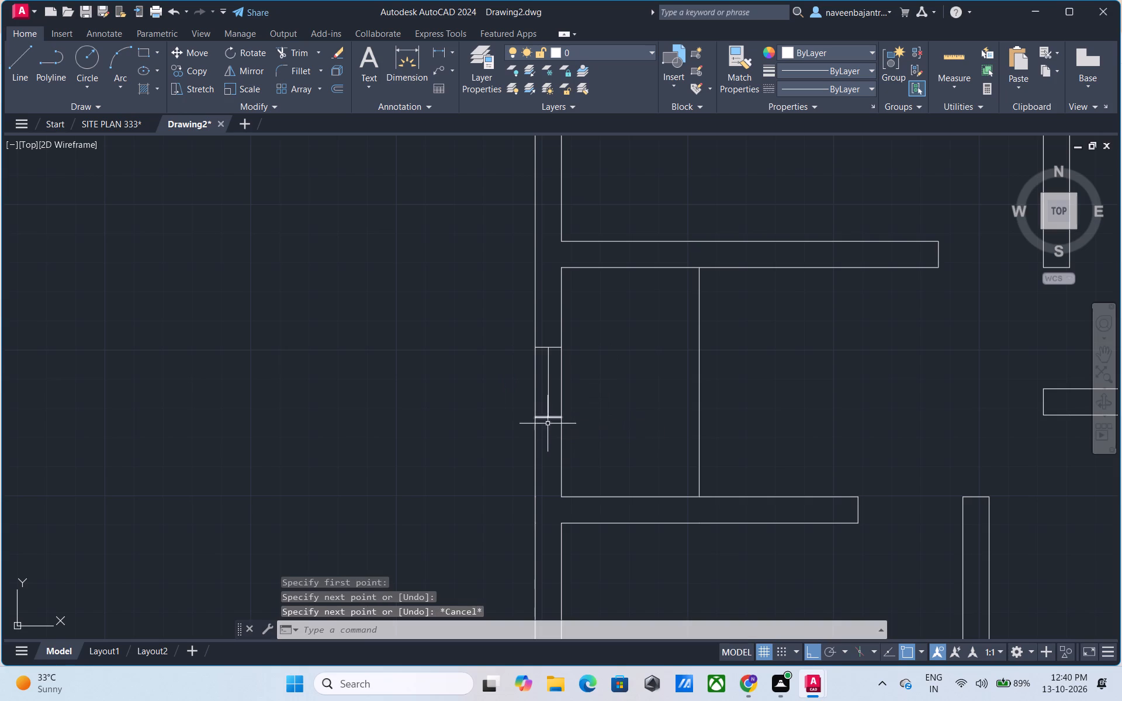
Draw a horizontal line across the left wall from the bottom-left room's inner face midpoint and trim its part outside the wall.
scroll(600, 422, "down", 1)
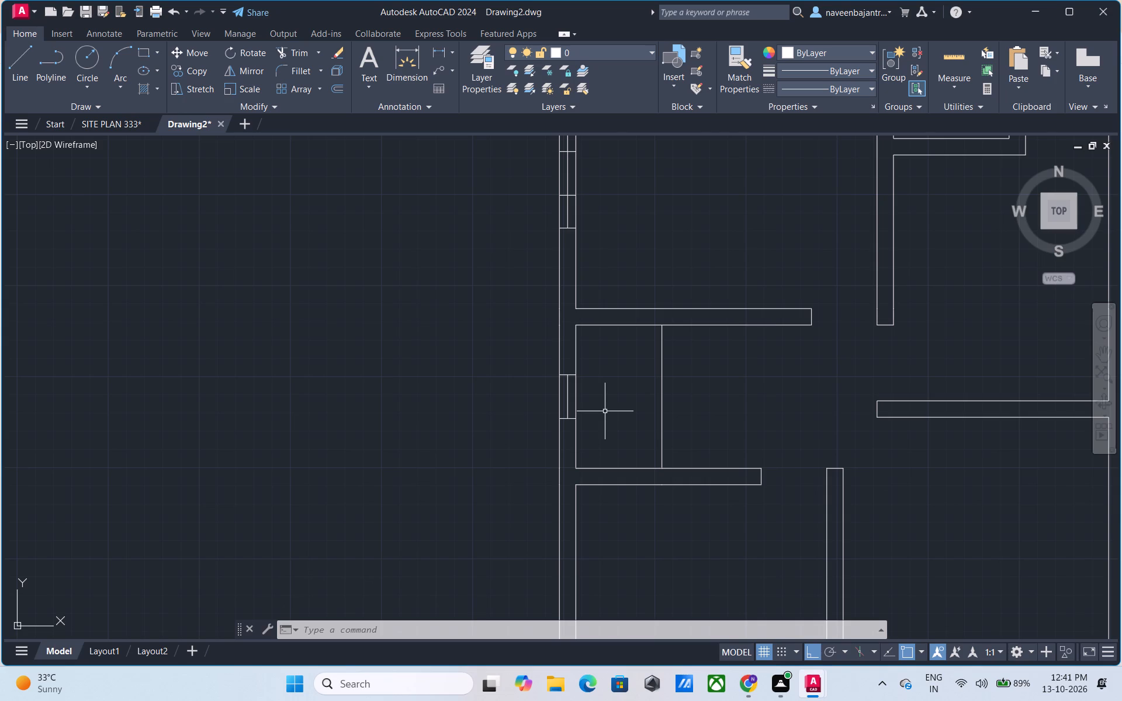
middle_click_drag(607, 417, 593, 338)
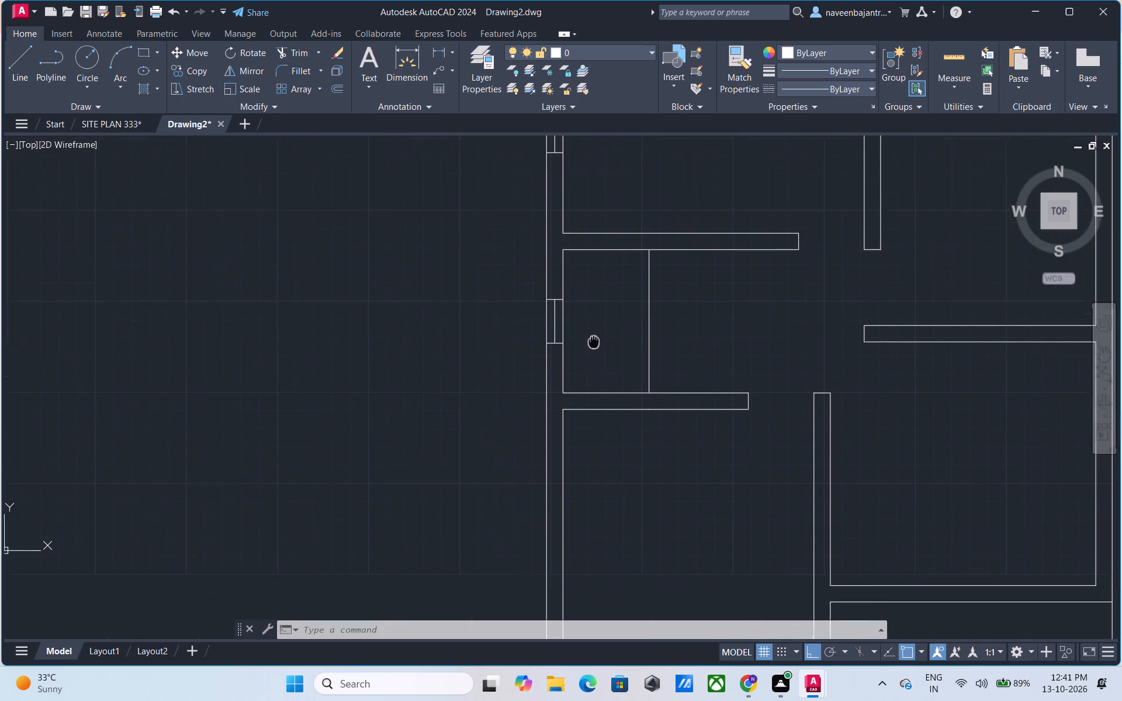
middle_click_drag(593, 338, 595, 282)
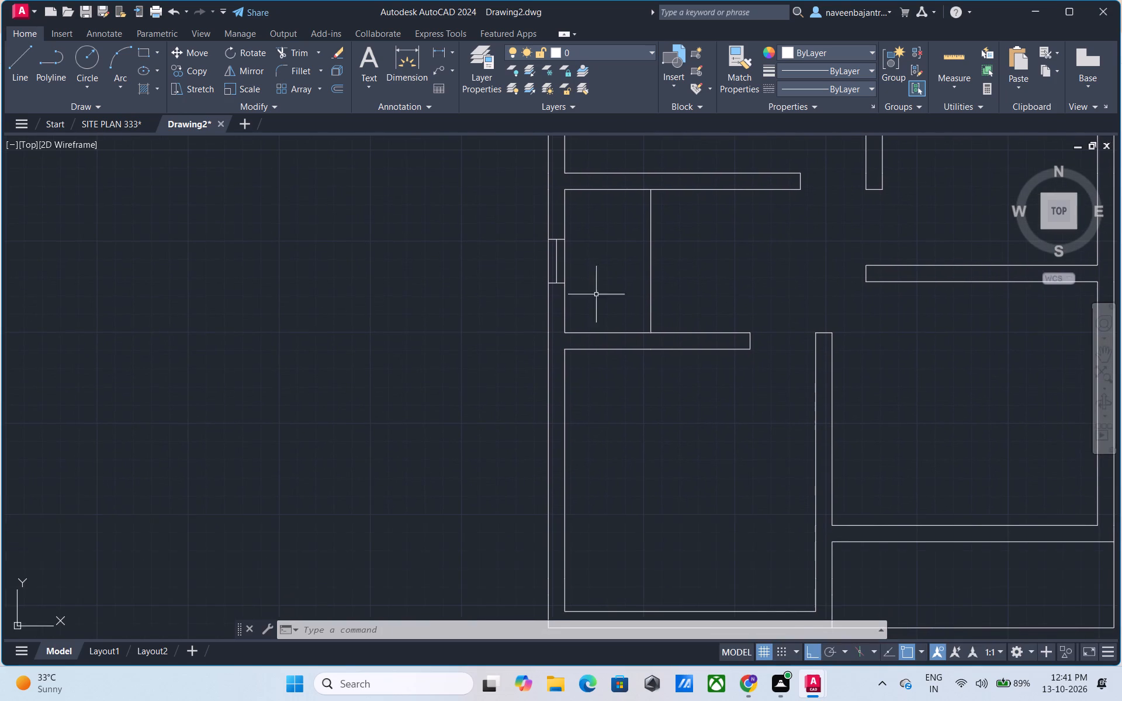
middle_click_drag(591, 466, 614, 374)
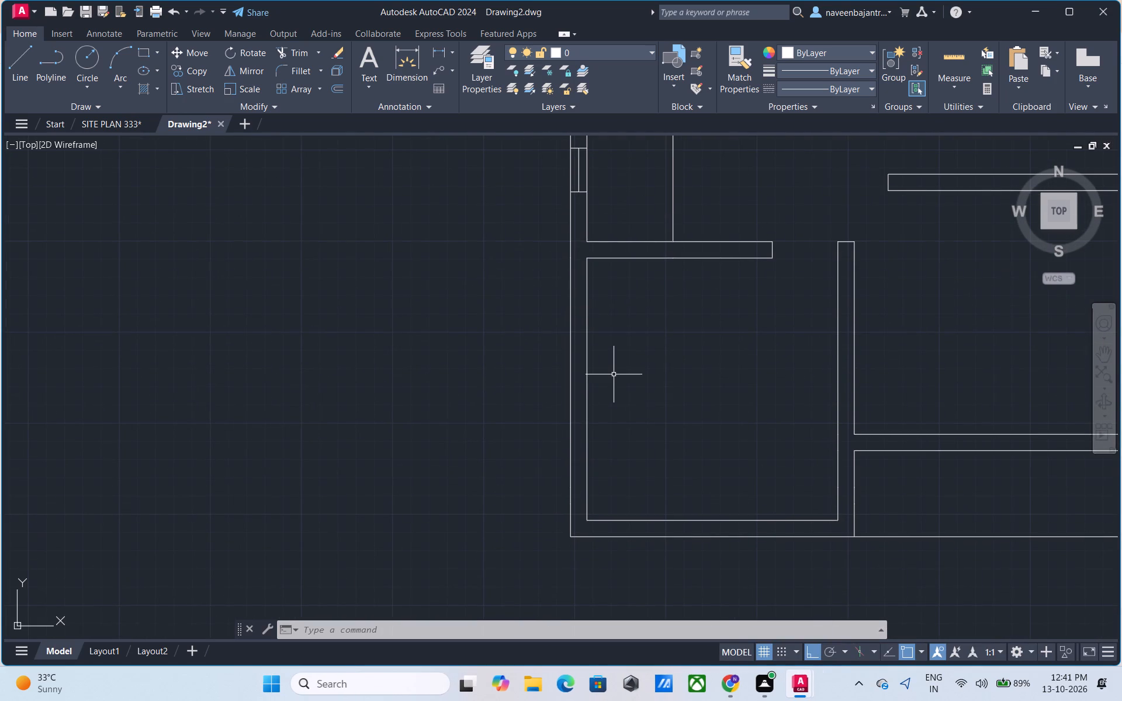
key("Escape")
type("l")
key("space")
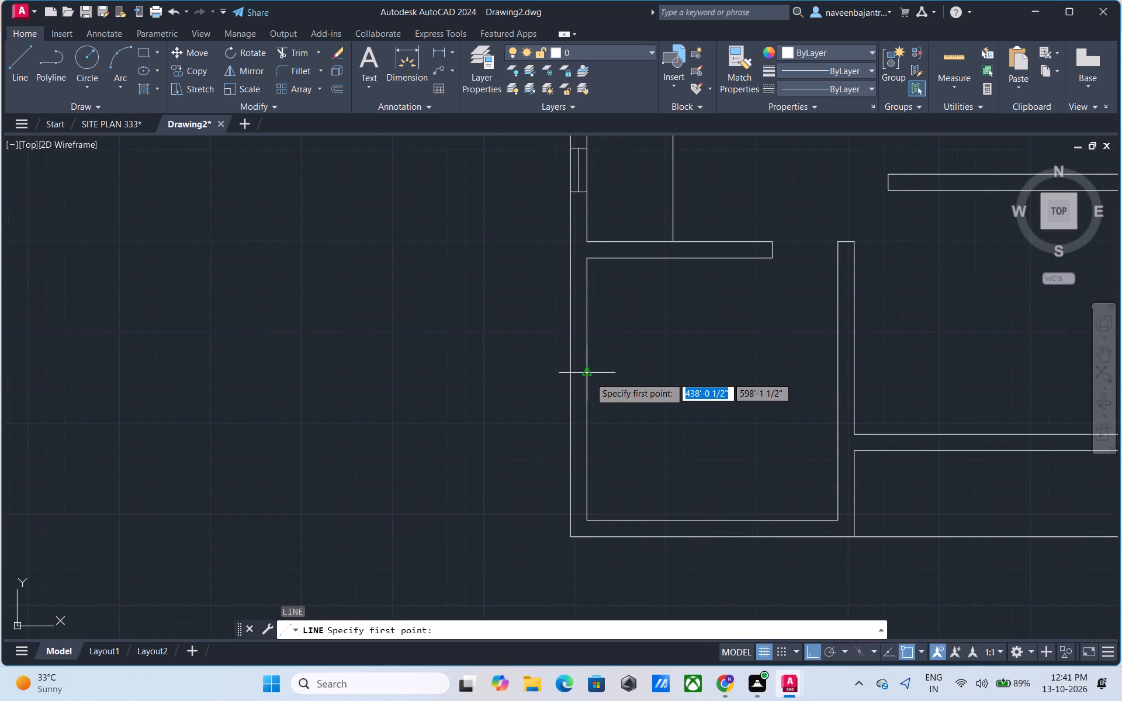
left_click(585, 374)
left_click(549, 374)
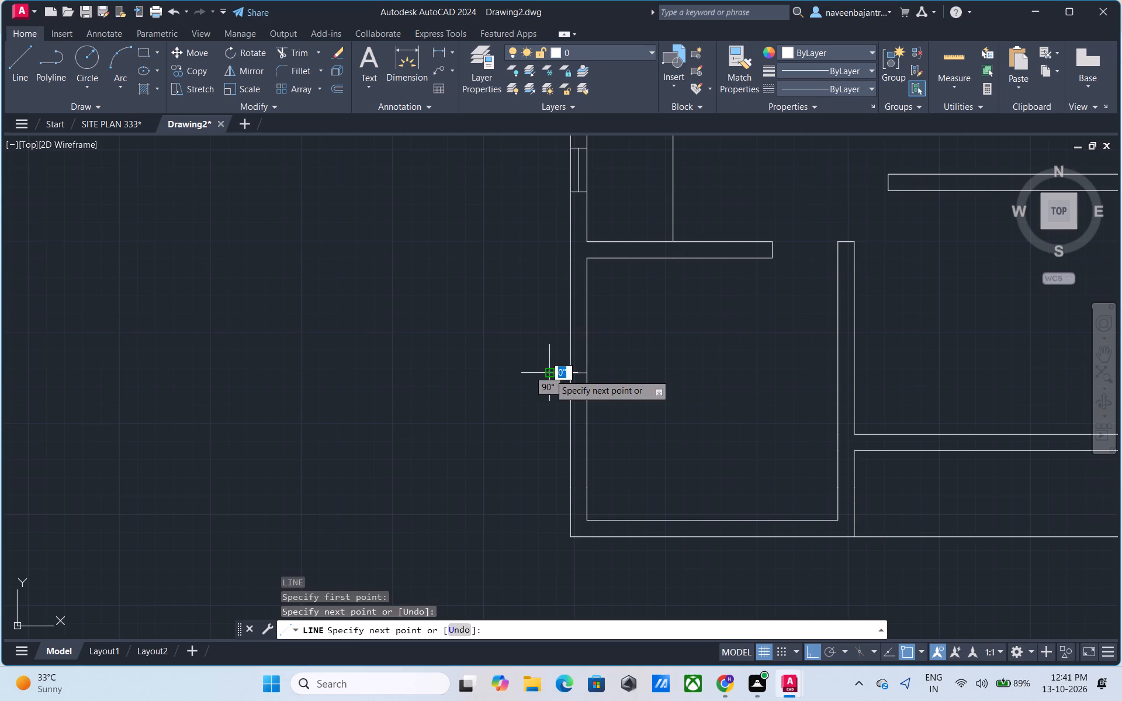
key("Escape")
type("tr")
key("space")
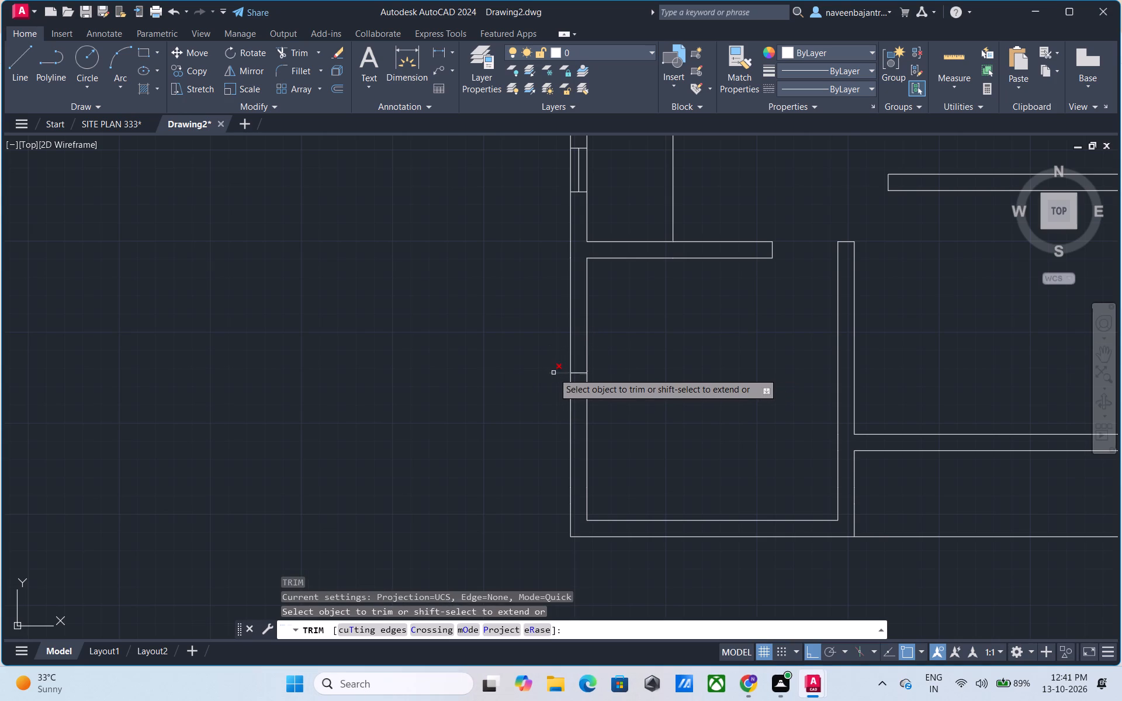
left_click(553, 373)
key("Escape")
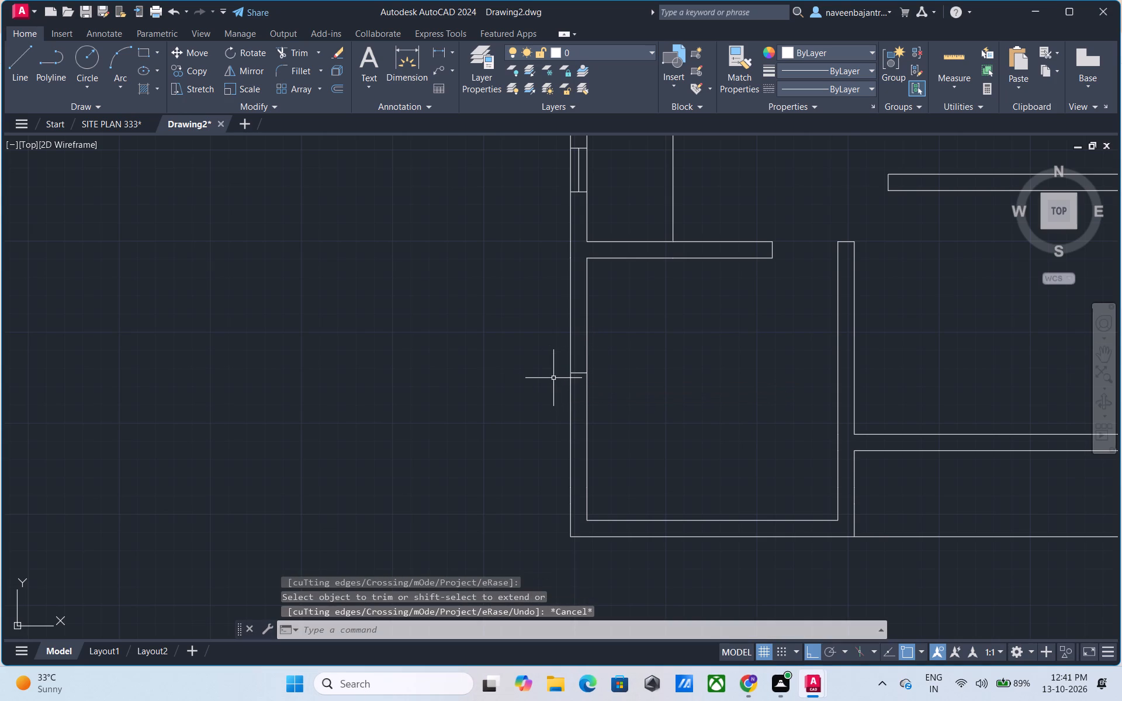
Offset the bottom-left room's horizontal line in the left wall 2.5' both upward and downward.
type("o 2.5'")
key("Return")
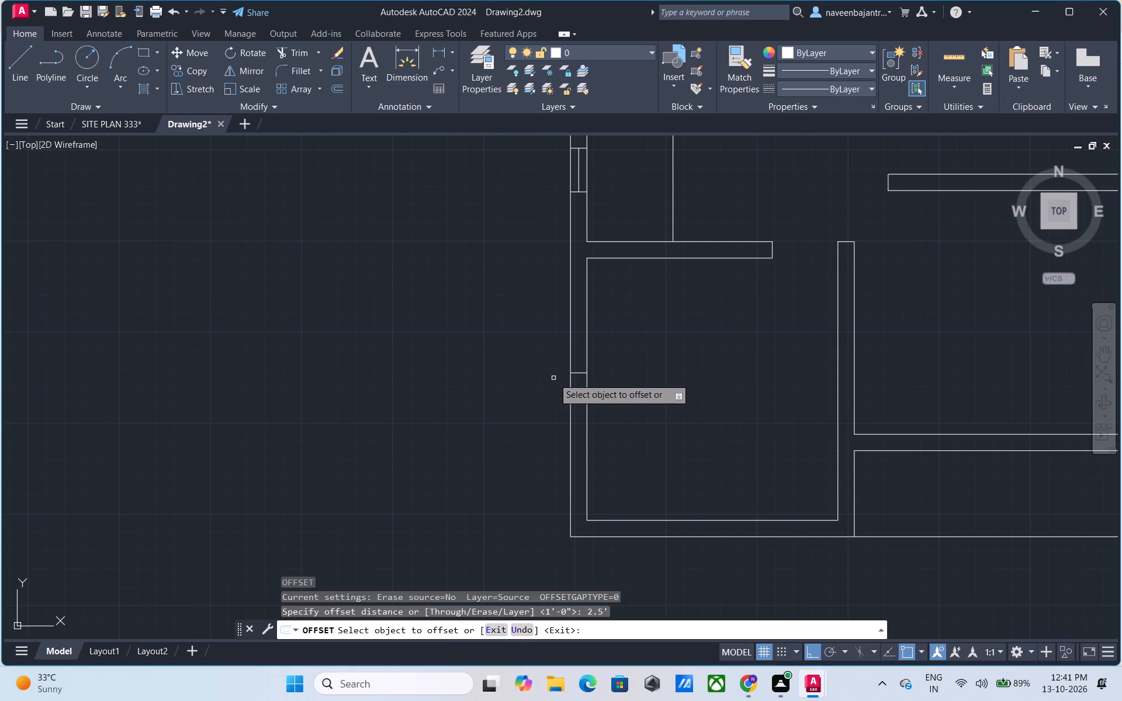
left_click(579, 373)
left_click(576, 356)
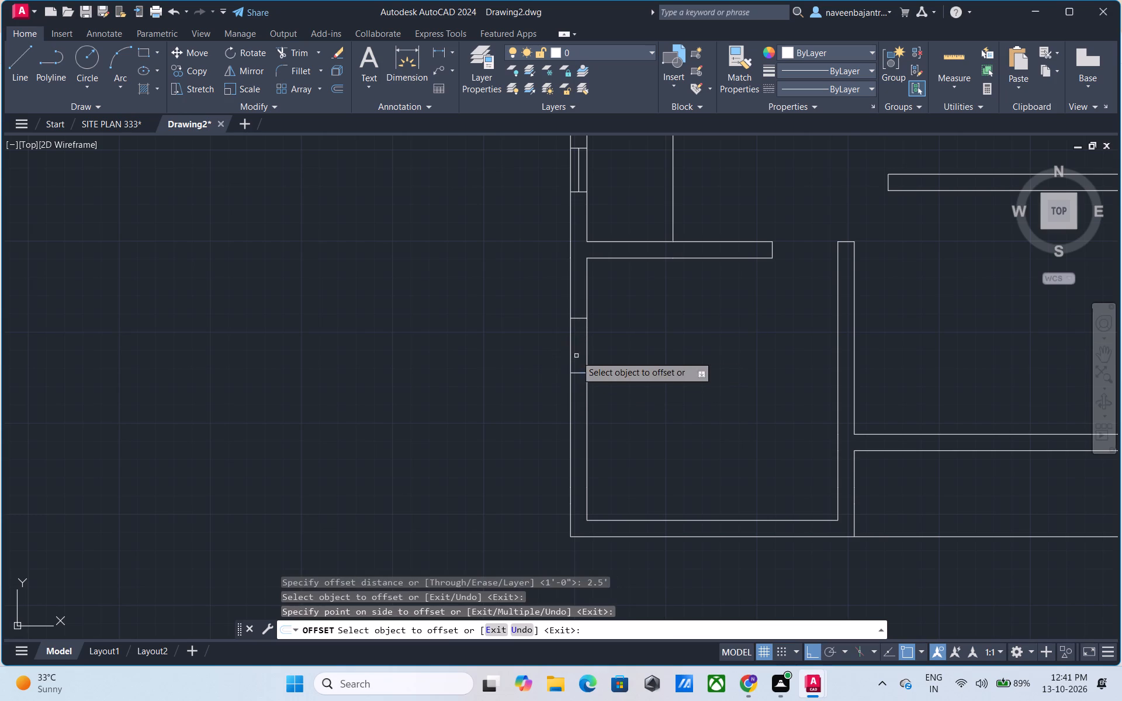
left_click(580, 373)
left_click(577, 404)
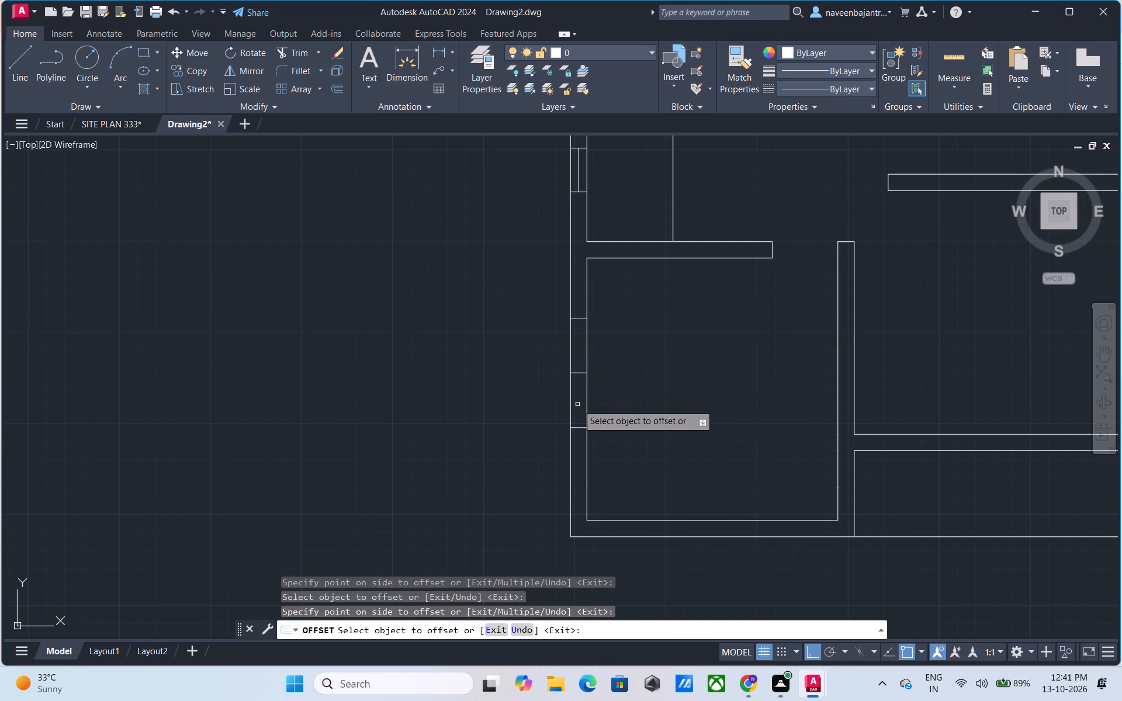
key("Escape")
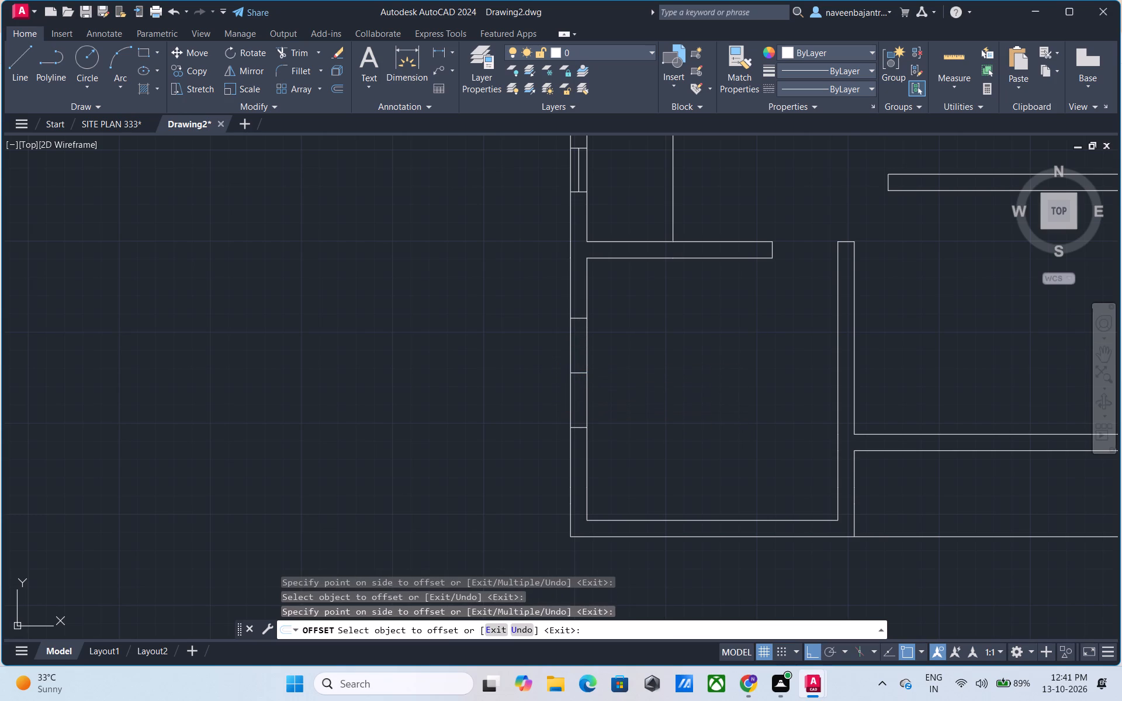
Offset the same middle horizontal line in the bottom-left room's left wall 1' both upward and downward.
type("o")
key("space")
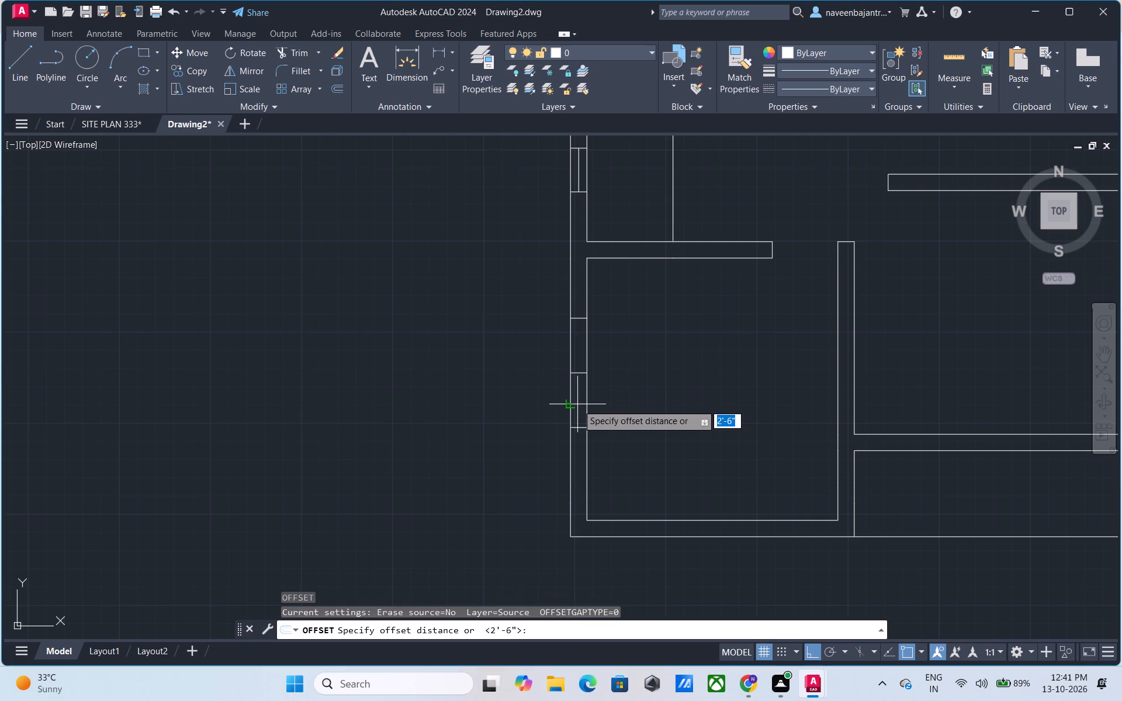
type("1'")
key("Return")
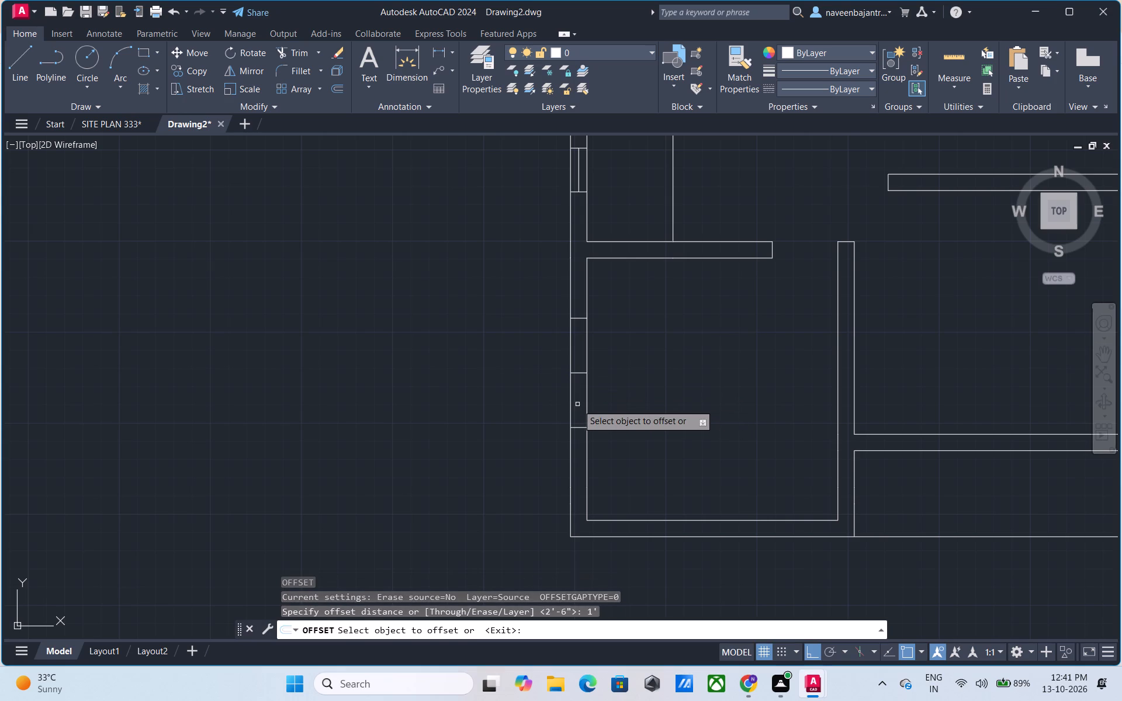
left_click(579, 372)
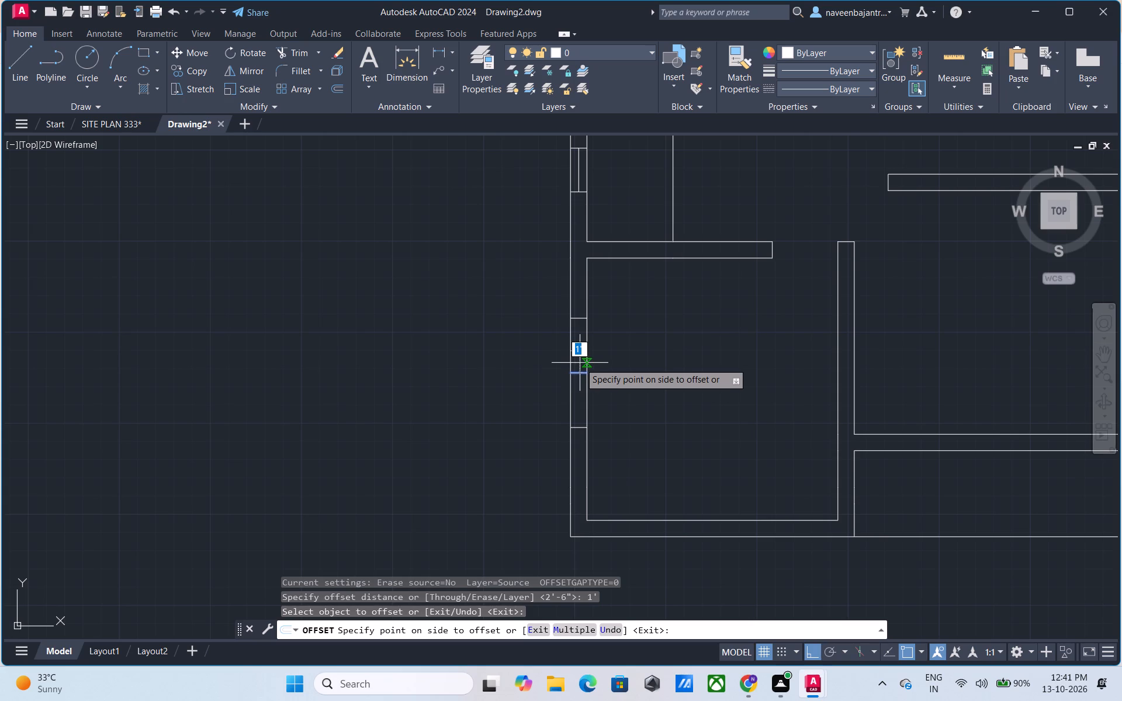
left_click(580, 363)
left_click(579, 373)
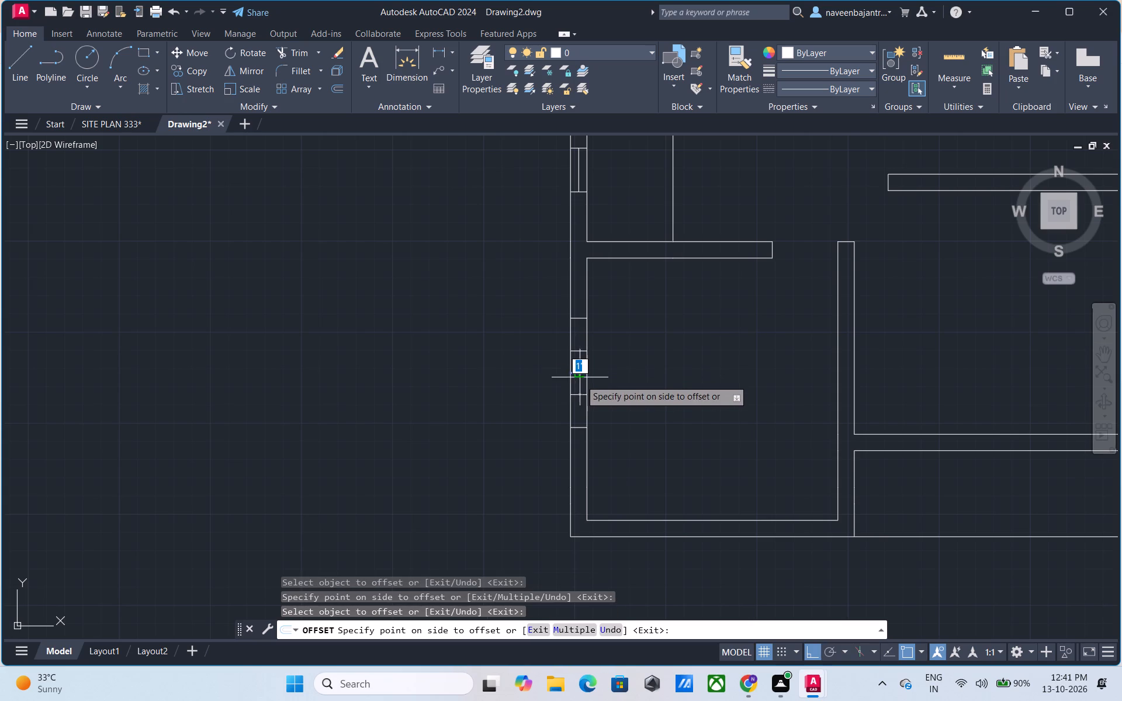
left_click(580, 387)
key("Escape")
Trim away the middle horizontal line between the two 1' offset lines in the bottom-left room's left wall.
type("tr")
key("space")
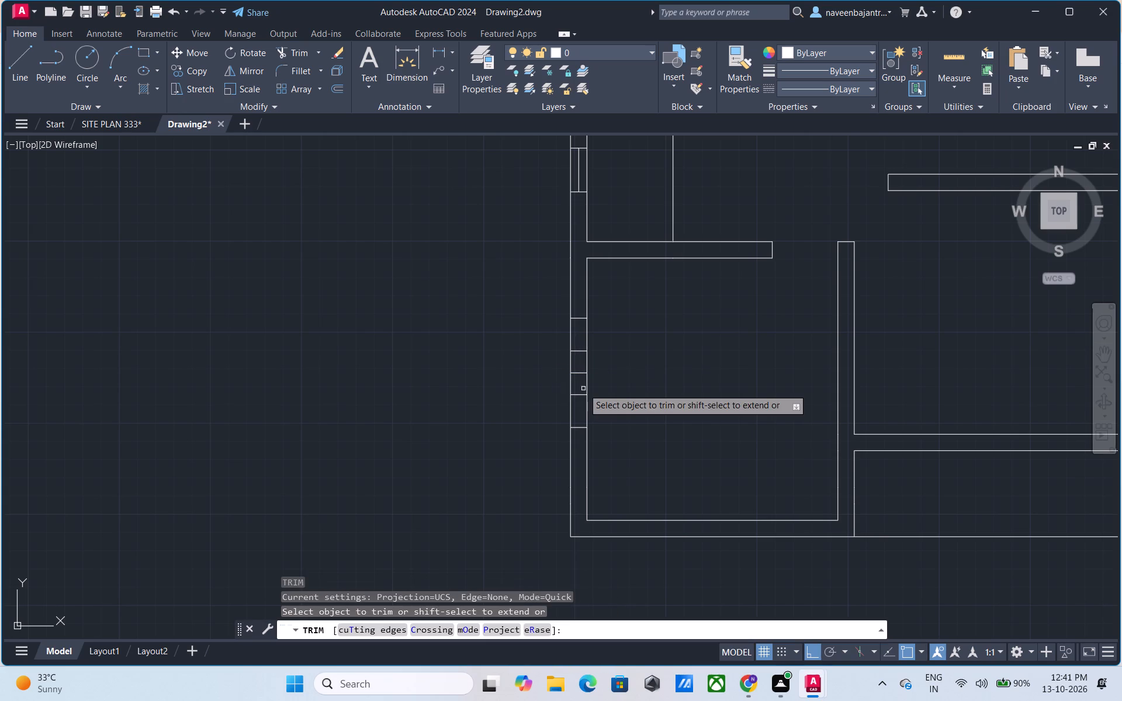
left_click(581, 374)
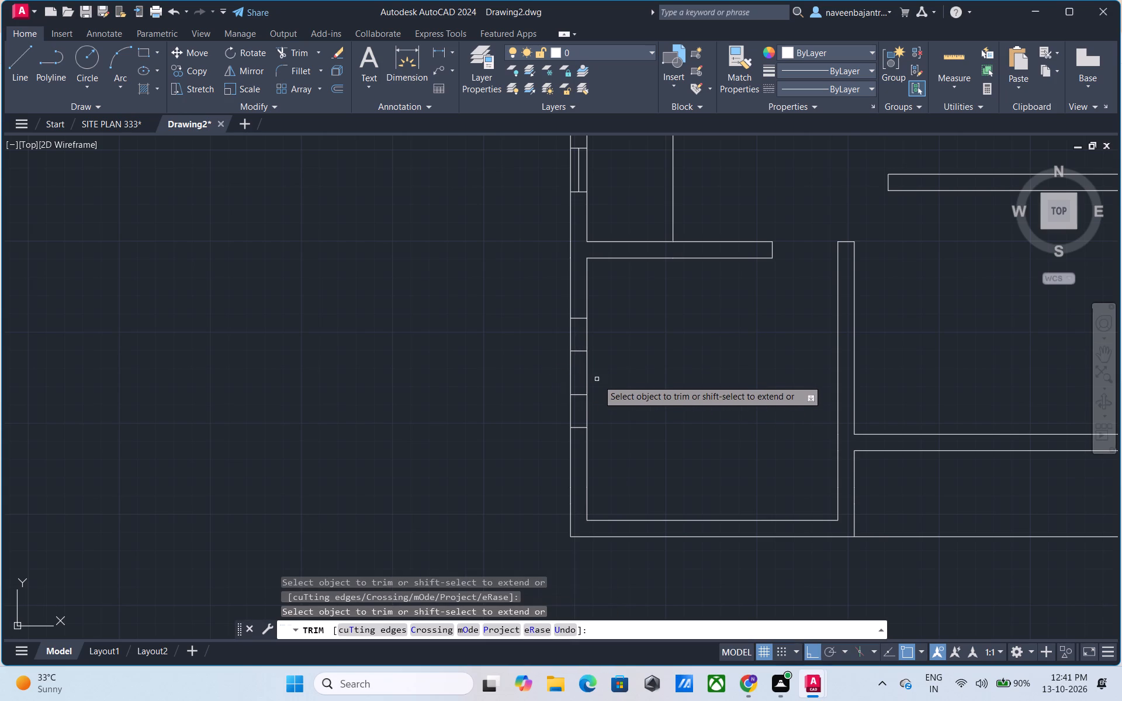
key("Escape")
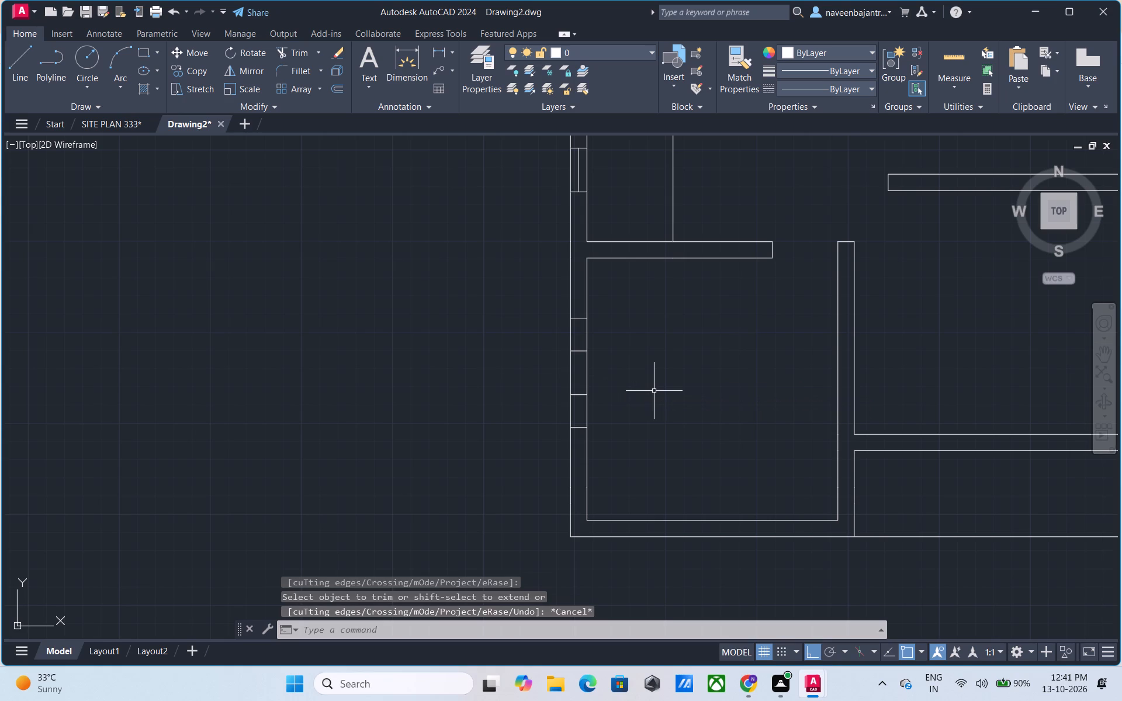
Draw a vertical centre line through the bottom-left room's left-wall window, from the midpoint of its top edge to its bottom edge.
type("l")
key("space")
scroll(572, 335, "up", 1)
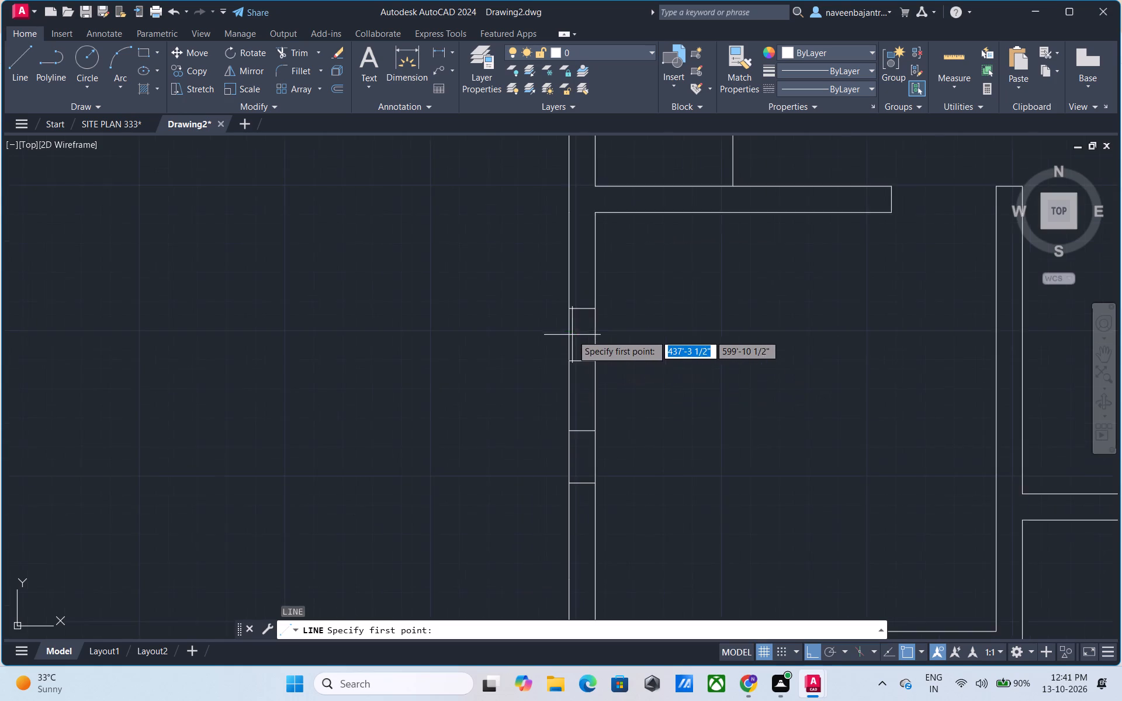
scroll(572, 335, "up", 1)
left_click(585, 296)
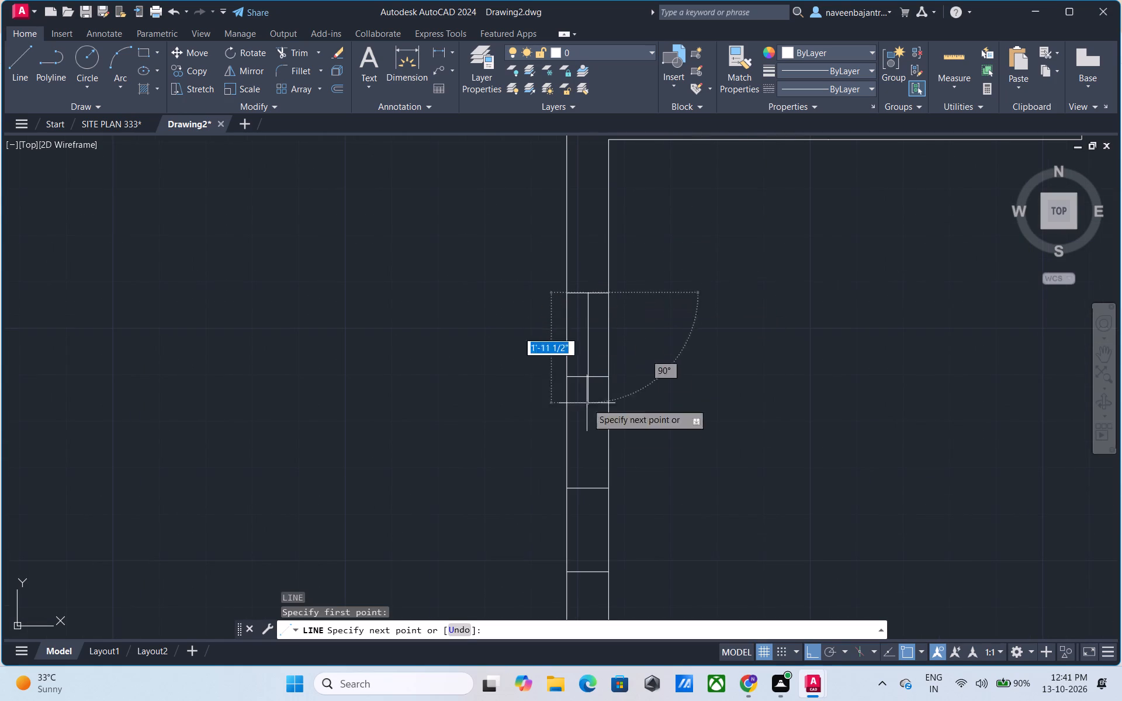
left_click(587, 571)
key("Escape")
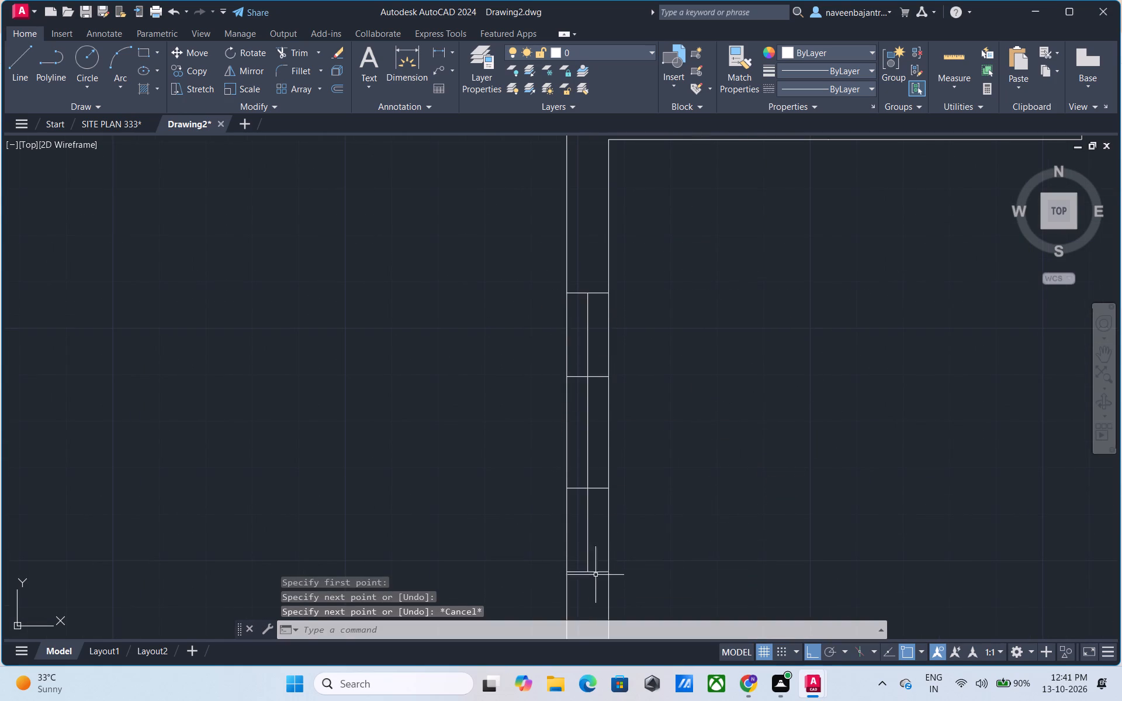
Draw a vertical line across the bottom wall from the bottom-left room's inner face midpoint and trim its part outside the wall.
scroll(635, 577, "down", 2)
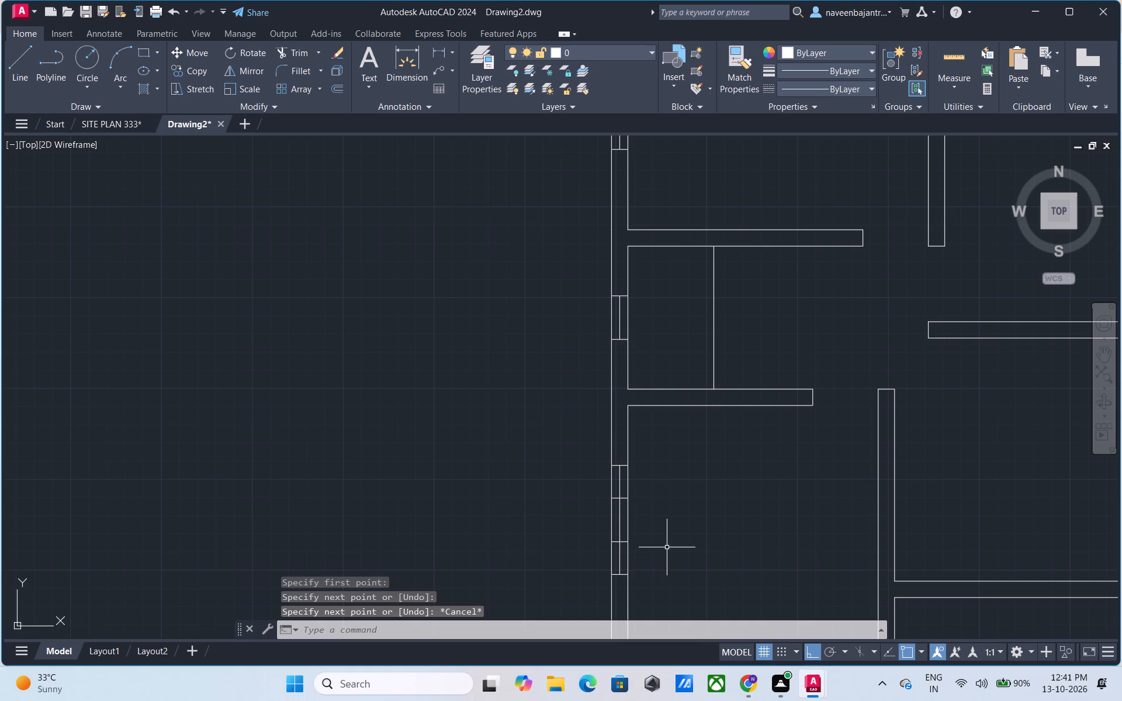
middle_click_drag(669, 544, 528, 412)
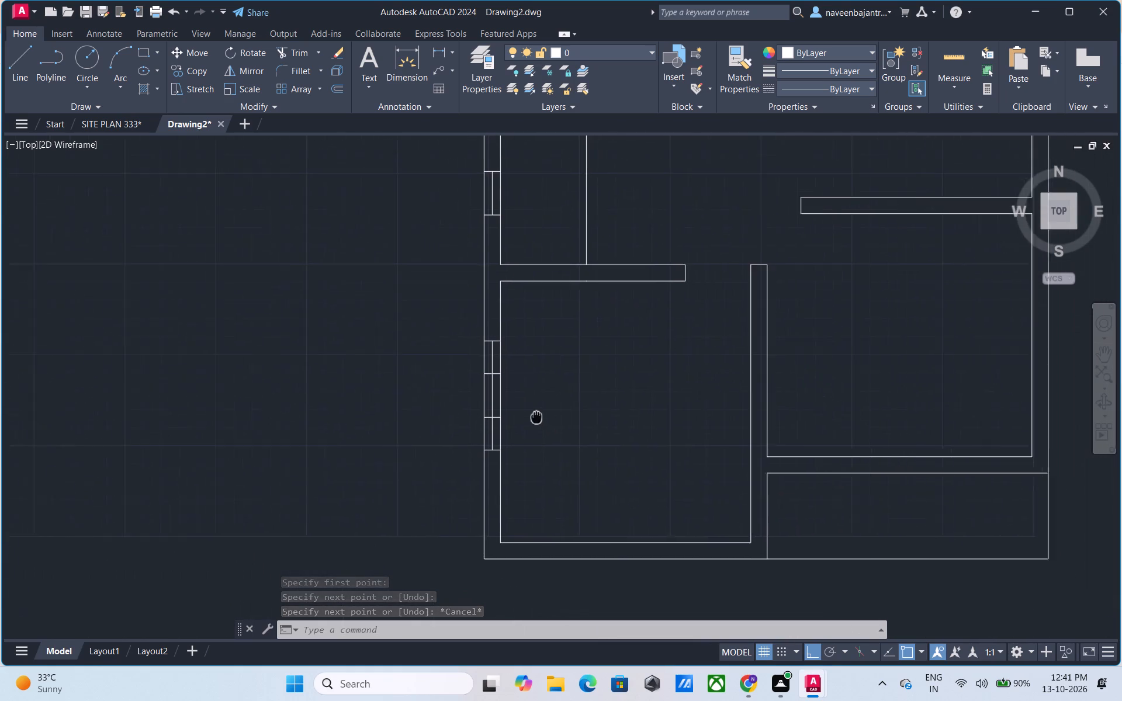
middle_click_drag(528, 412, 527, 411)
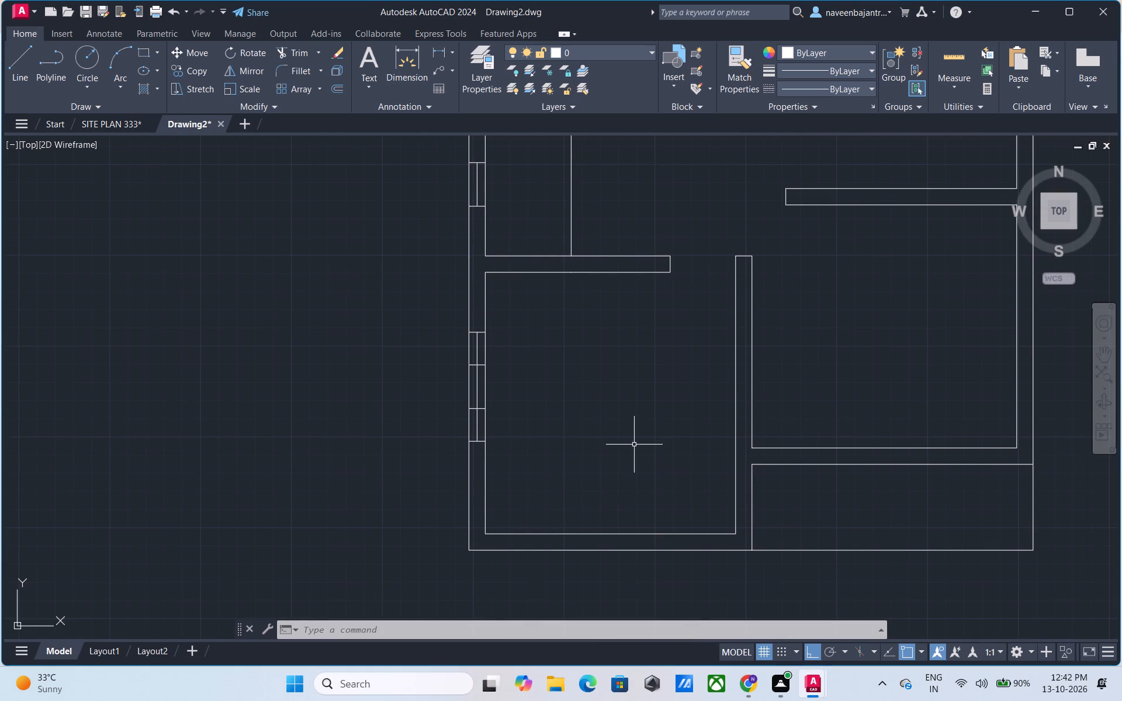
middle_click_drag(628, 471, 612, 451)
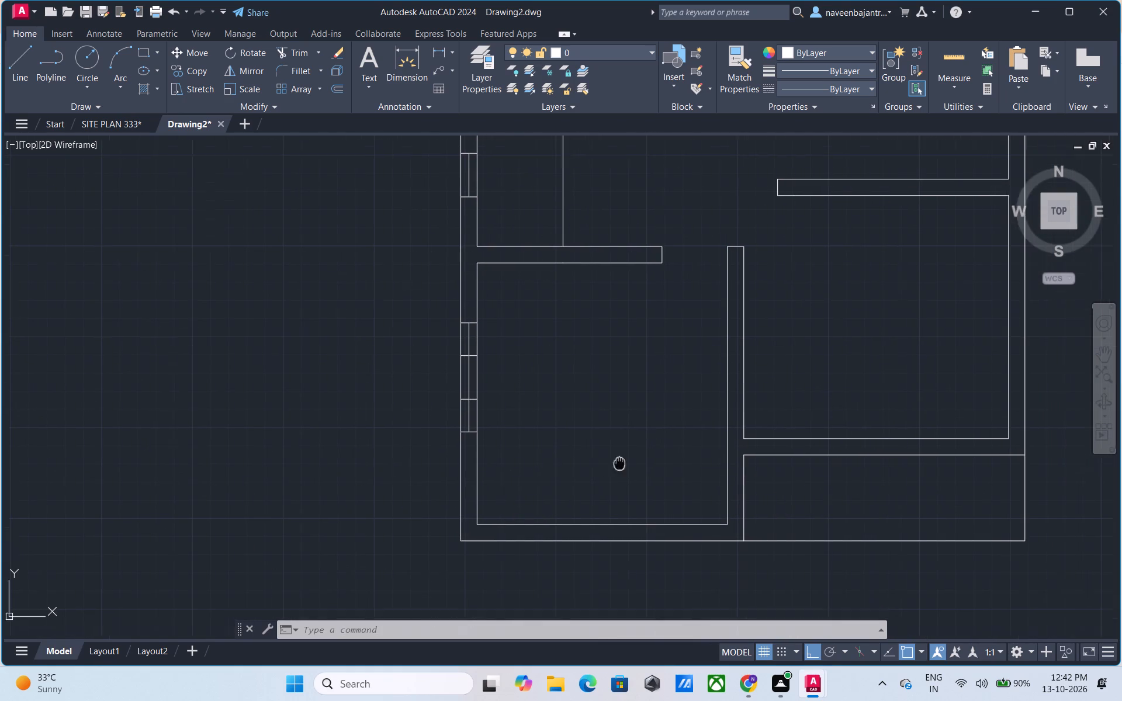
middle_click_drag(612, 451, 585, 400)
scroll(560, 491, "up", 1)
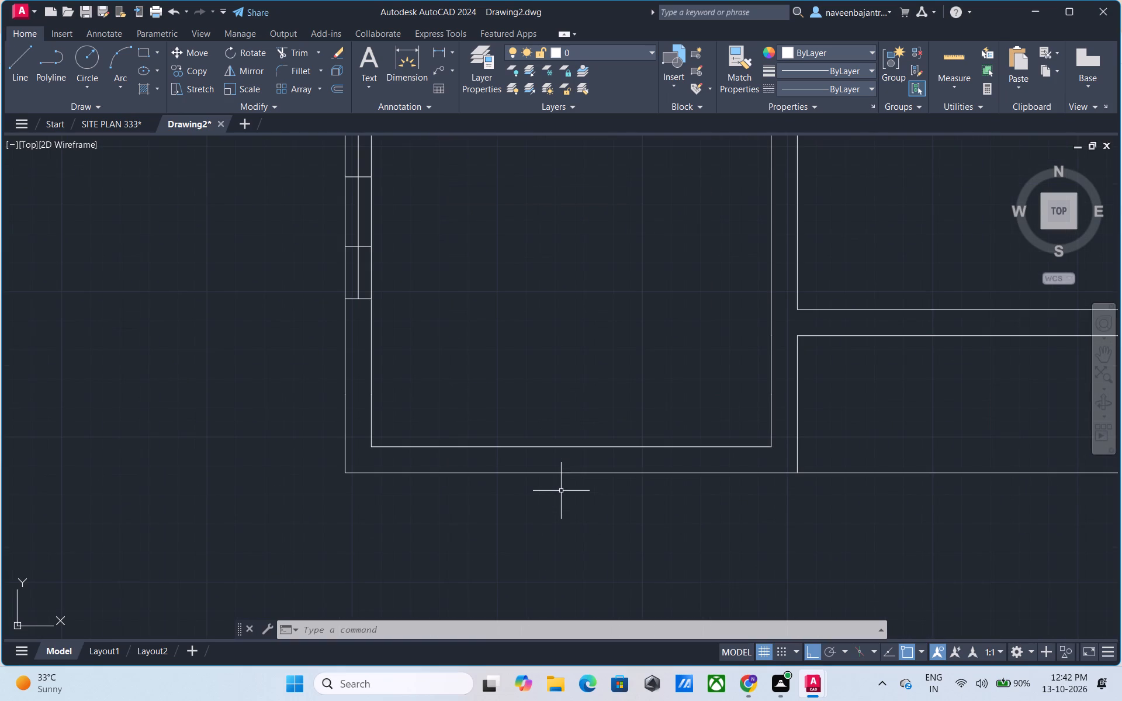
key("Escape")
type("l")
key("space")
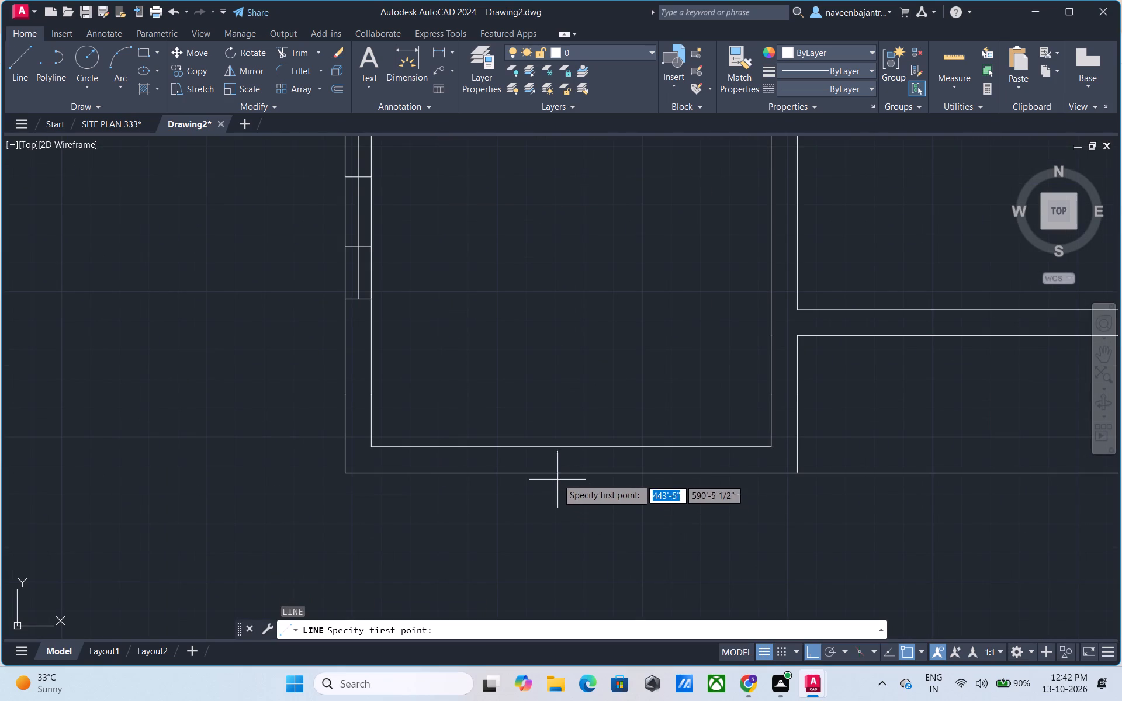
left_click(573, 449)
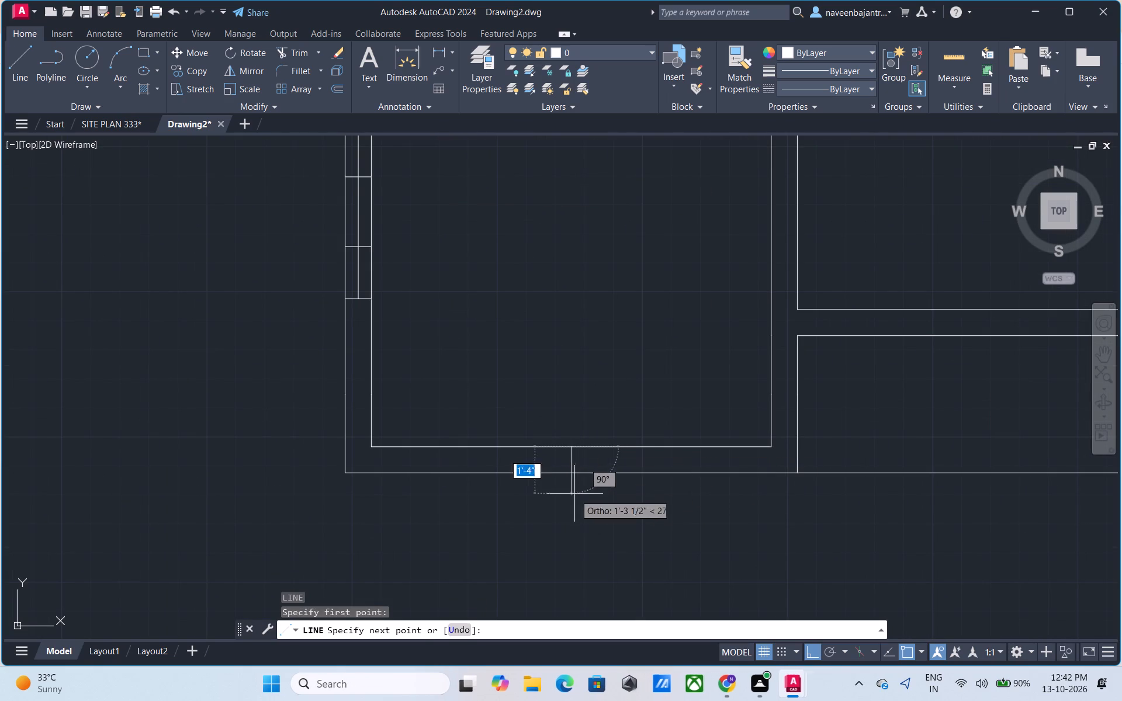
left_click(574, 499)
key("Escape")
type("tr")
key("space")
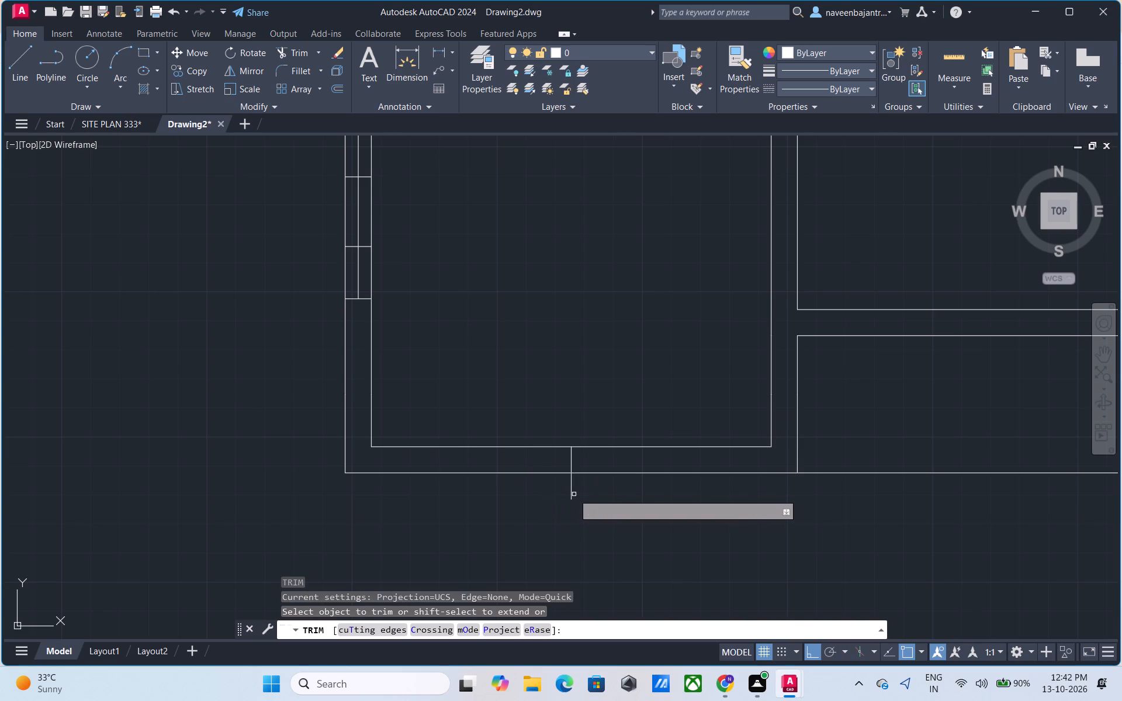
left_click(572, 489)
key("Escape")
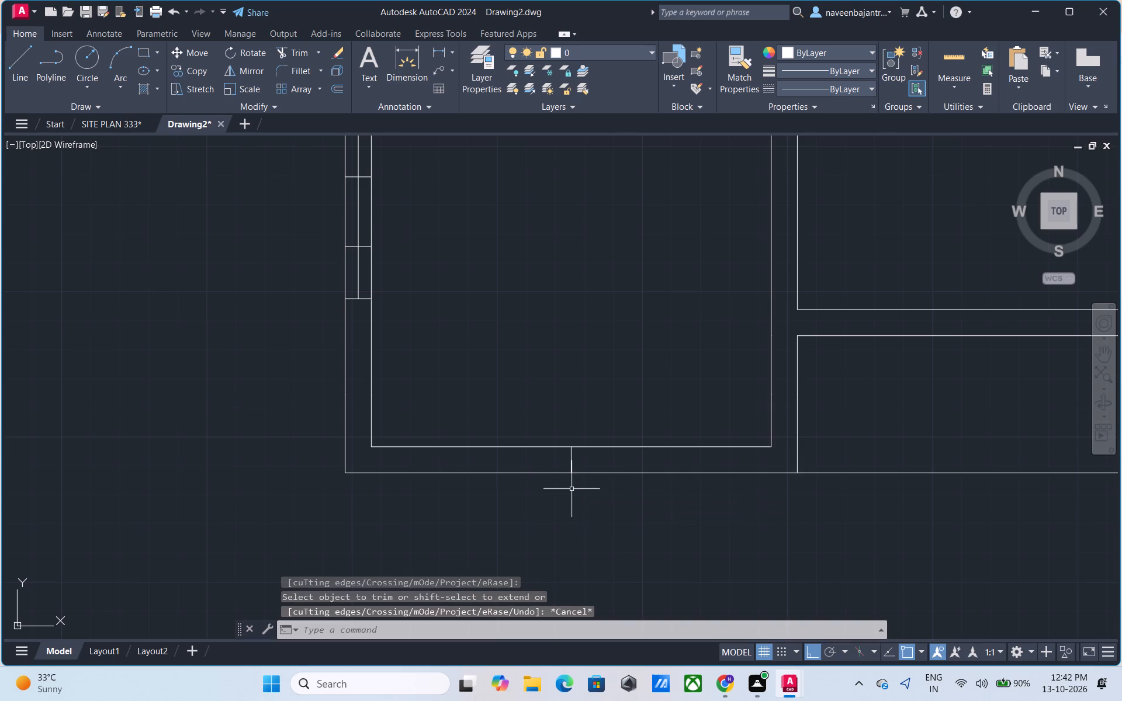
Offset the vertical line in the bottom-left room's bottom wall 2' to both the right and the left.
type("o")
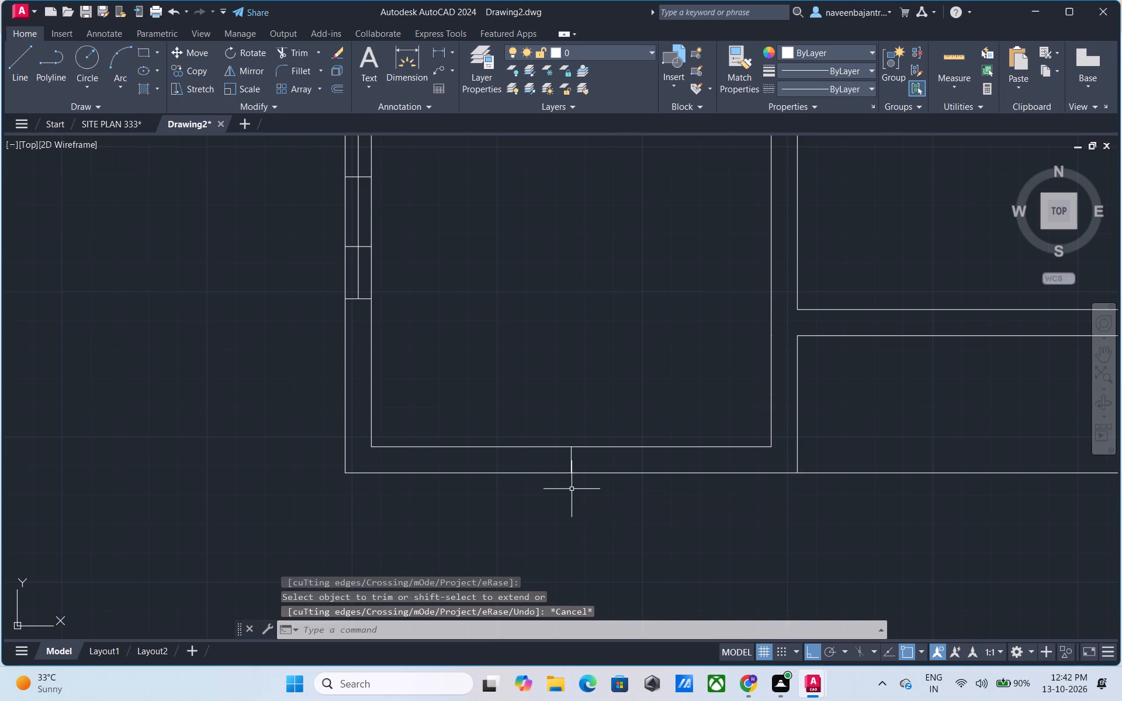
key("space")
type("2'")
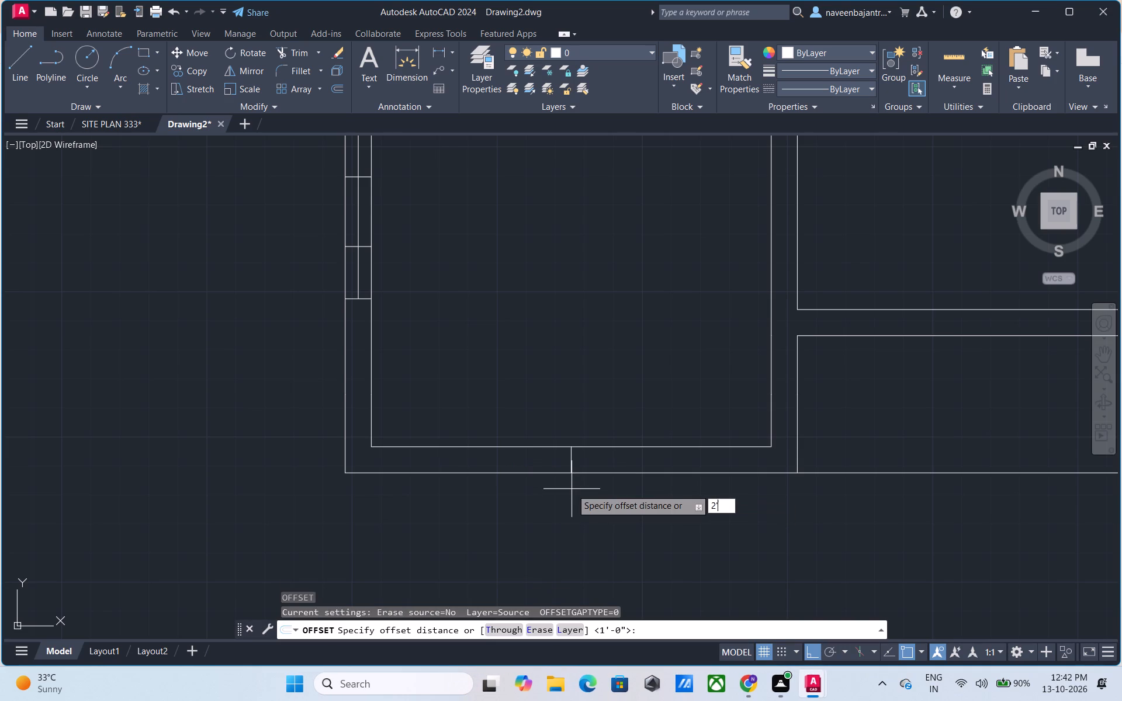
key("Return")
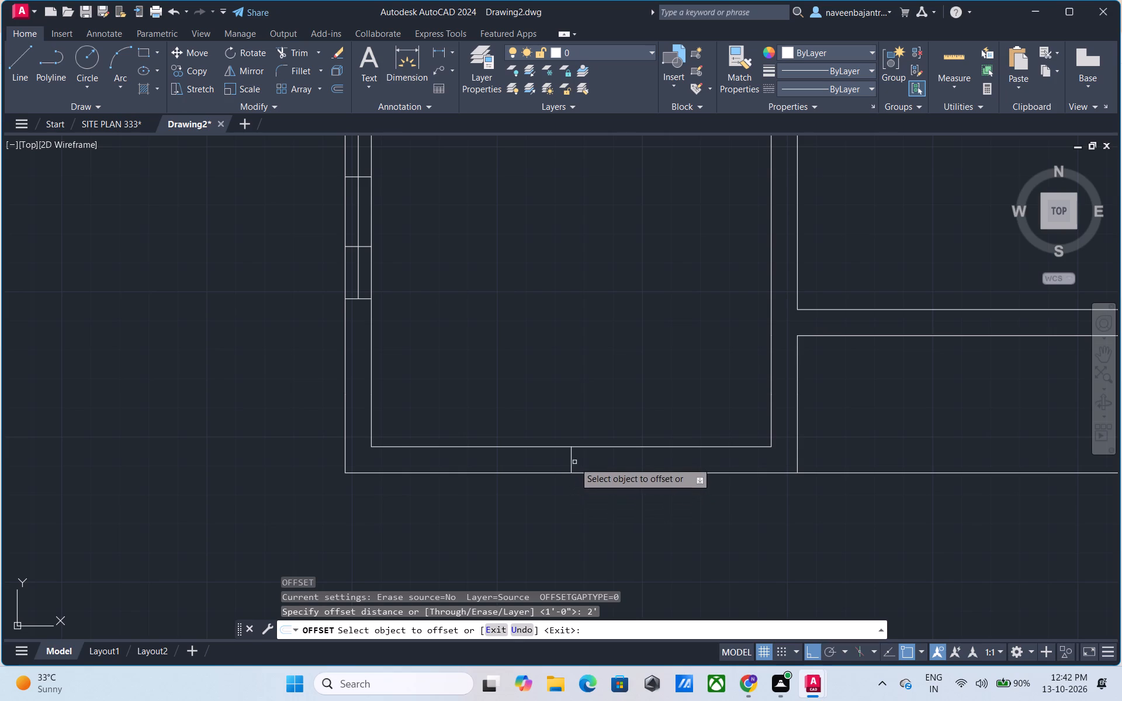
left_click(572, 464)
left_click(605, 463)
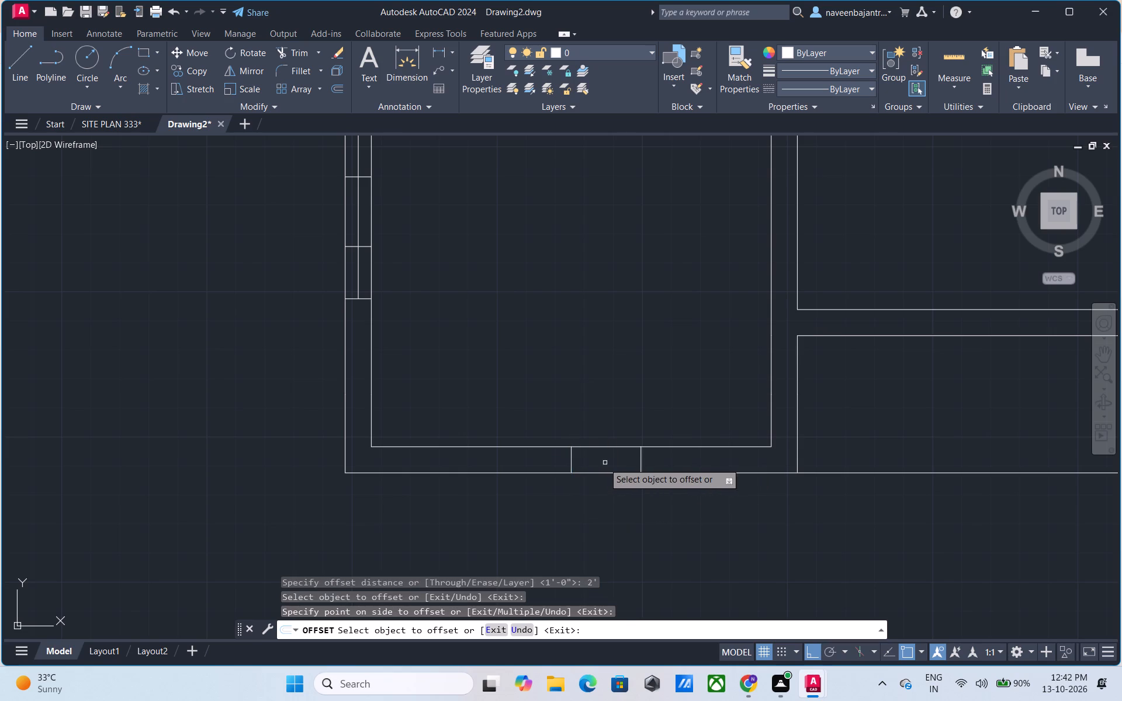
left_click(572, 468)
left_click(531, 467)
key("Escape")
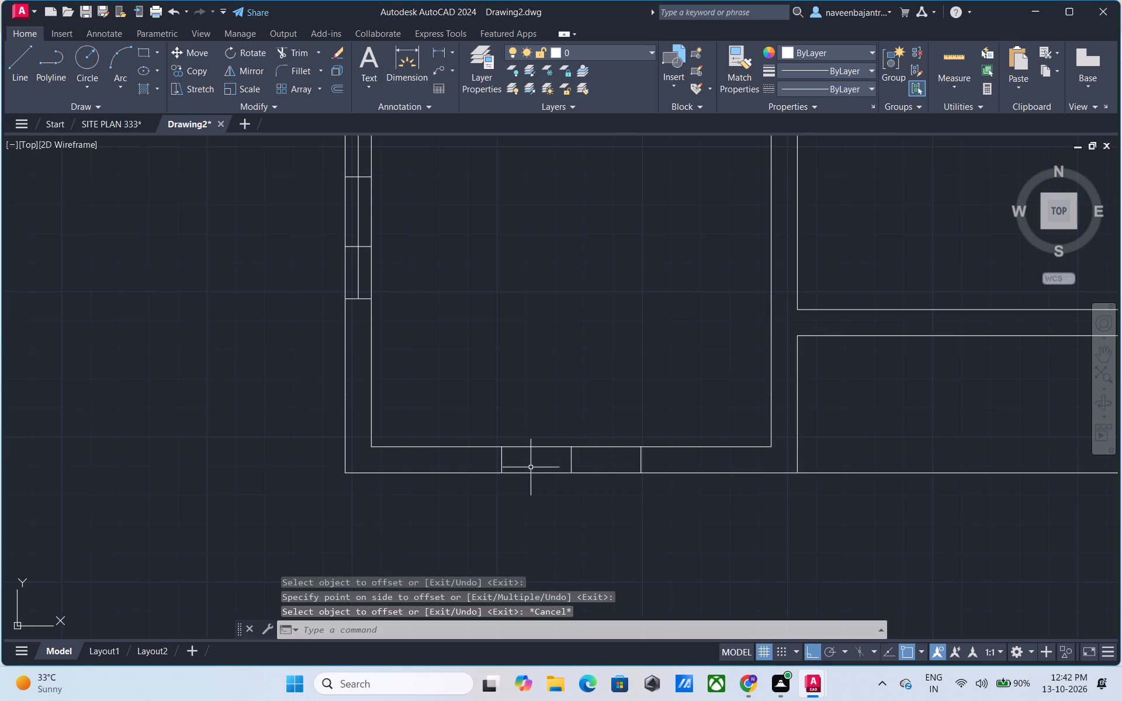
Draw a horizontal centre line between the midpoints of the two offset lines in the bottom-left room's bottom wall.
type("l")
key("space")
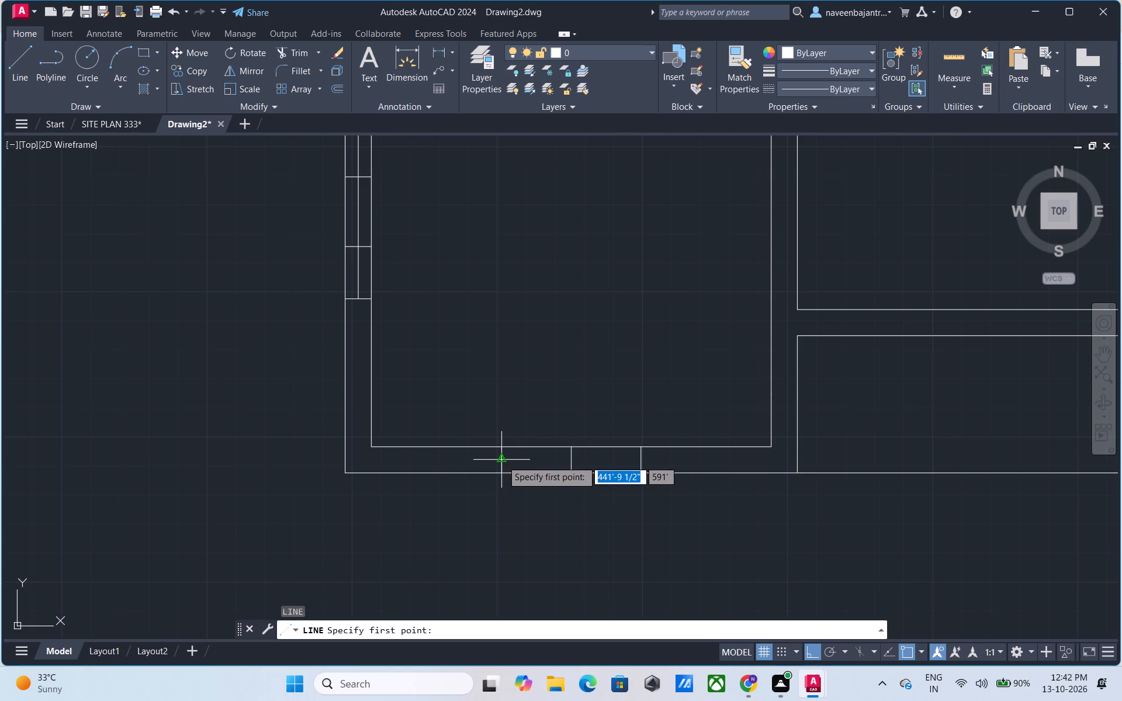
left_click(502, 460)
left_click(640, 459)
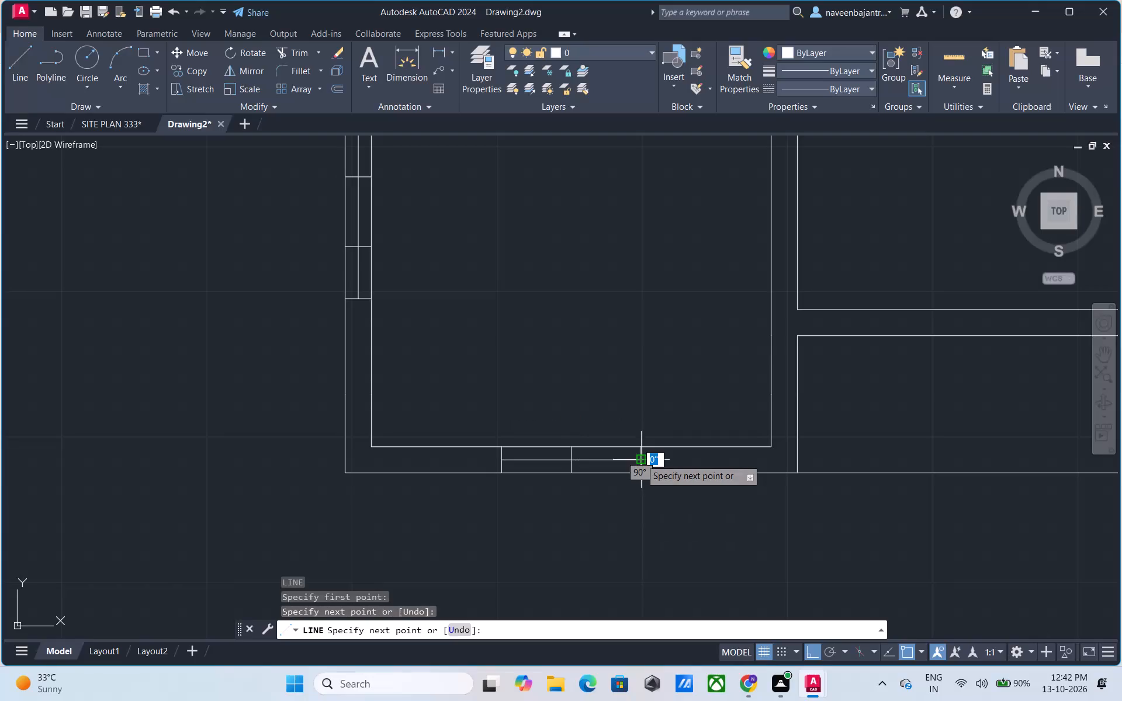
key("Escape")
Draw a vertical line across the bottom-right room's bottom wall from its inner face midpoint and trim the part below the wall.
scroll(652, 473, "down", 2)
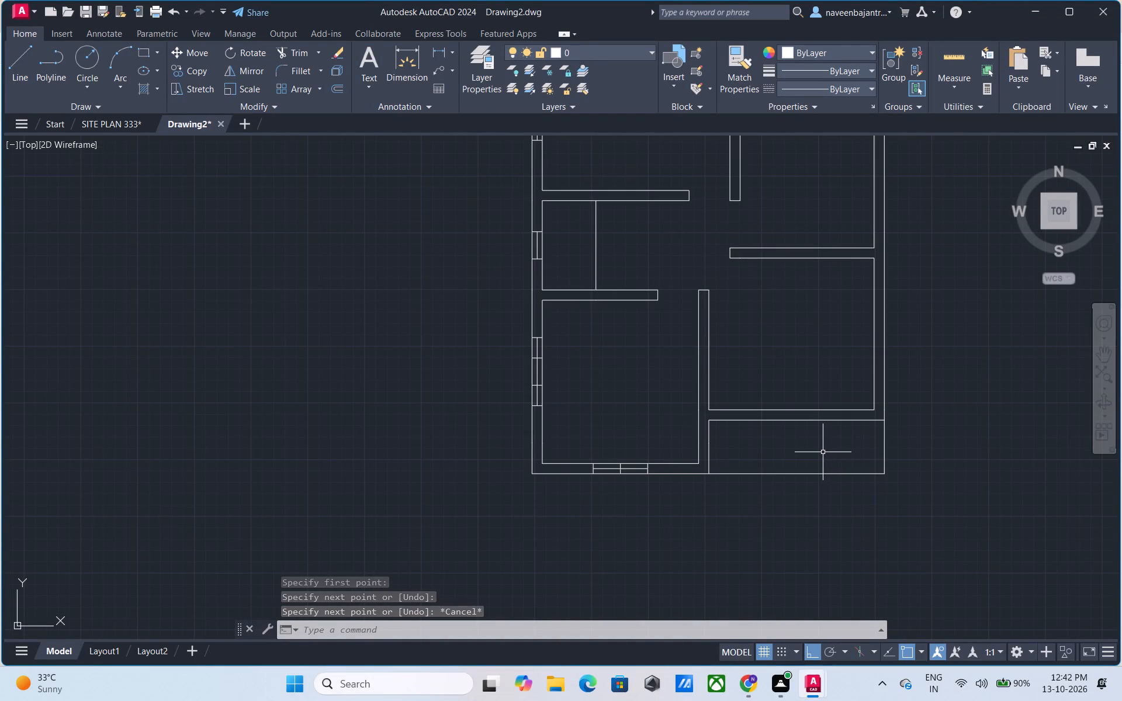
middle_click_drag(823, 452, 594, 518)
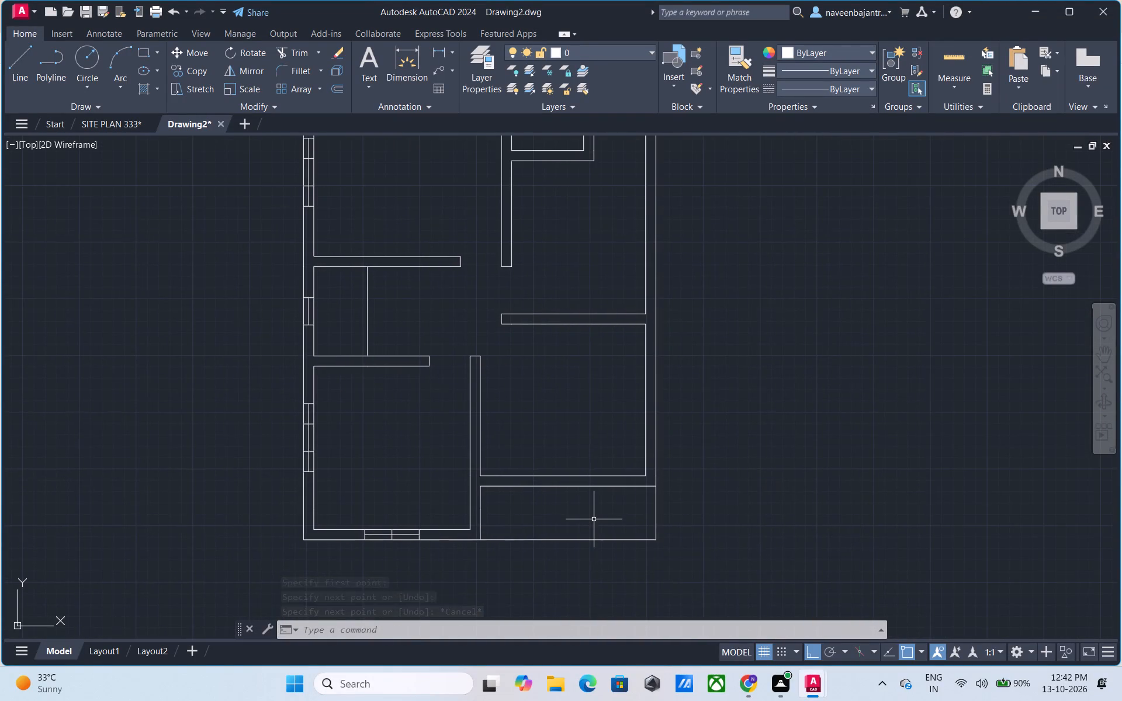
scroll(594, 519, "up", 1)
key("Escape")
type("l")
key("space")
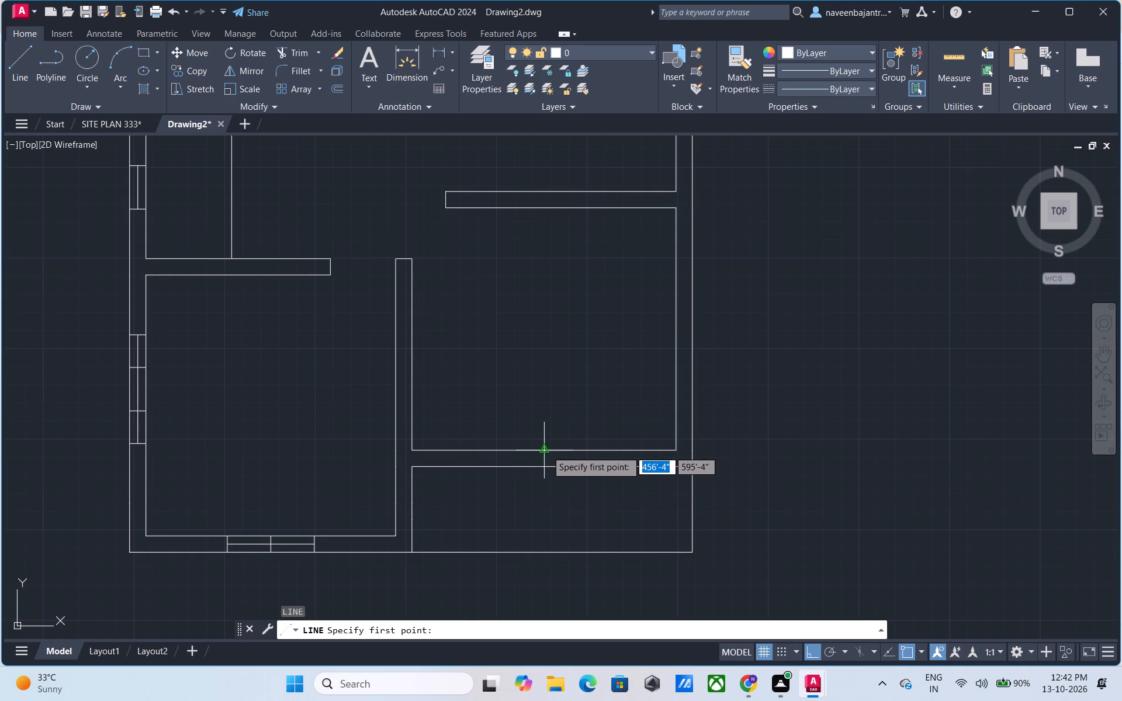
left_click(546, 450)
left_click(546, 487)
key("Escape")
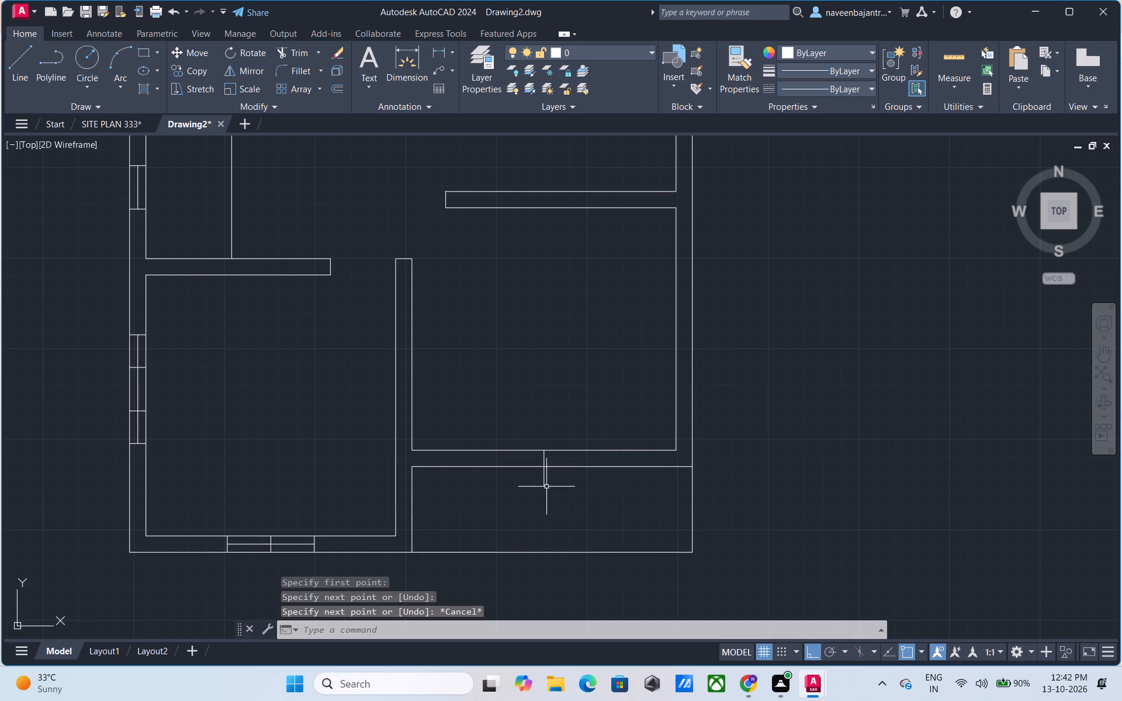
type("tr")
key("space")
left_click(544, 476)
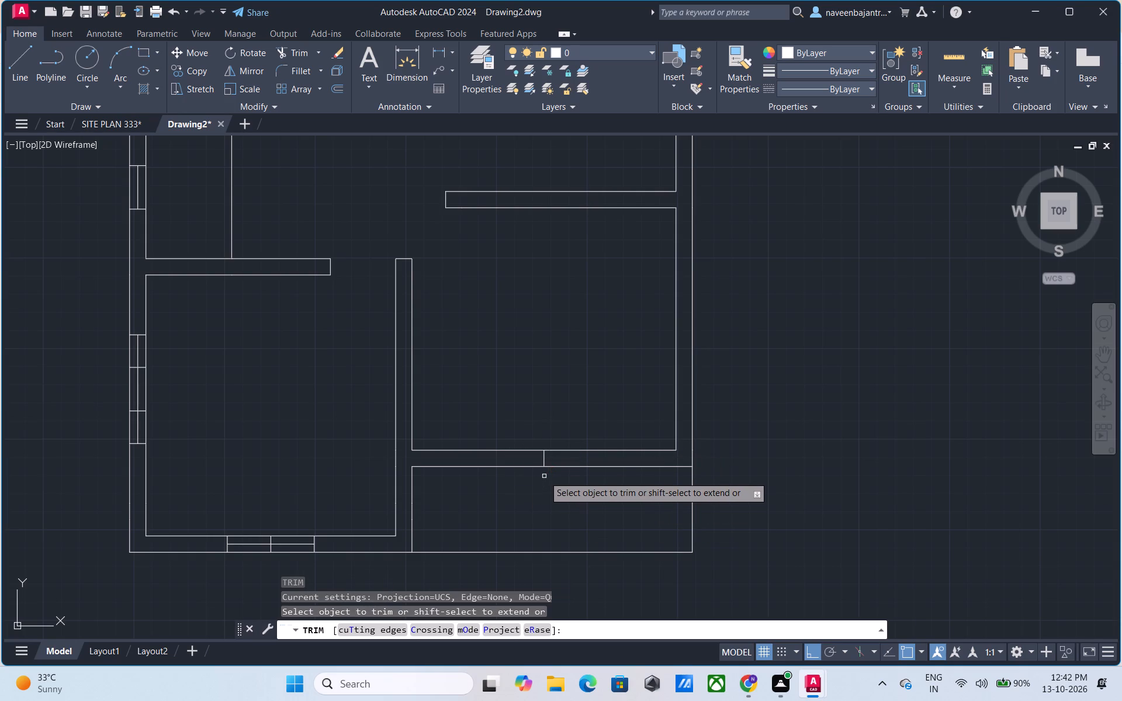
key("Escape")
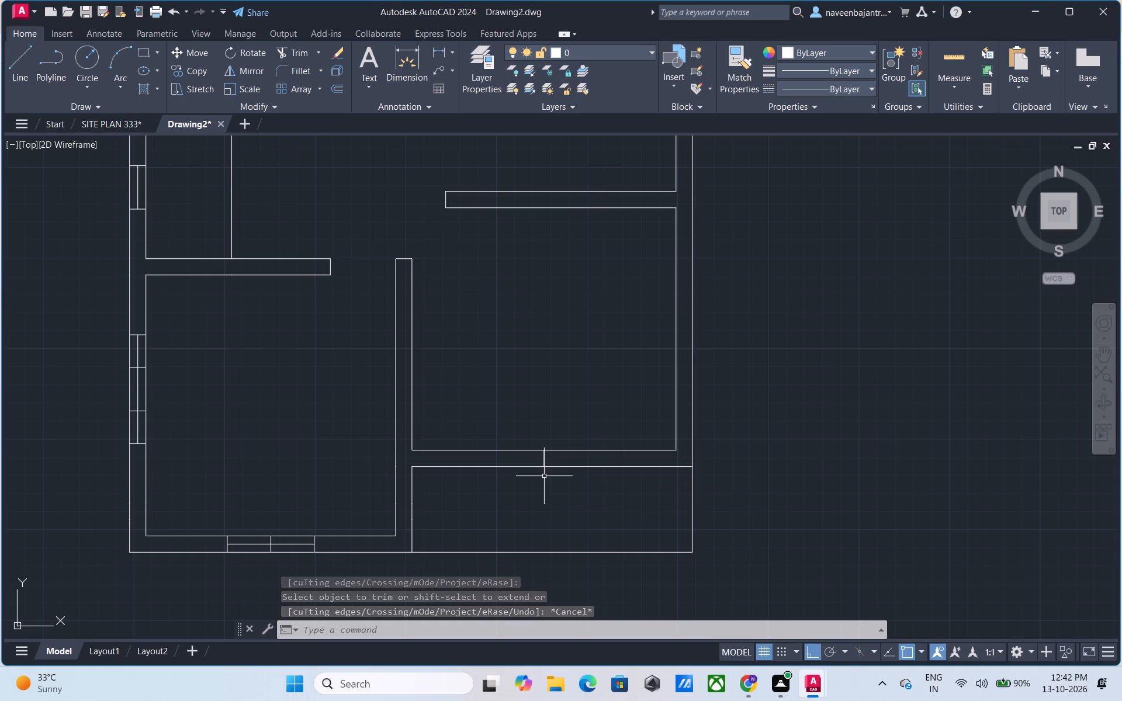
Offset the vertical line in the bottom-right room's bottom wall 2' to both the right and the left.
type("o 2'")
key("Return")
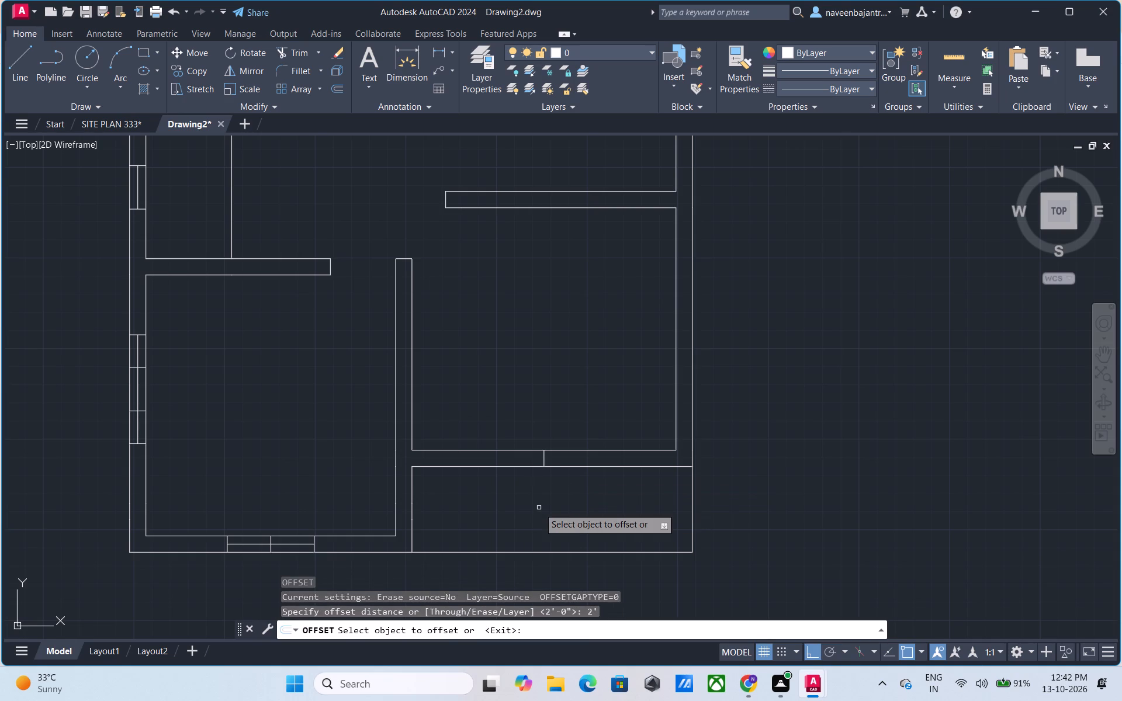
left_click(545, 459)
left_click(560, 460)
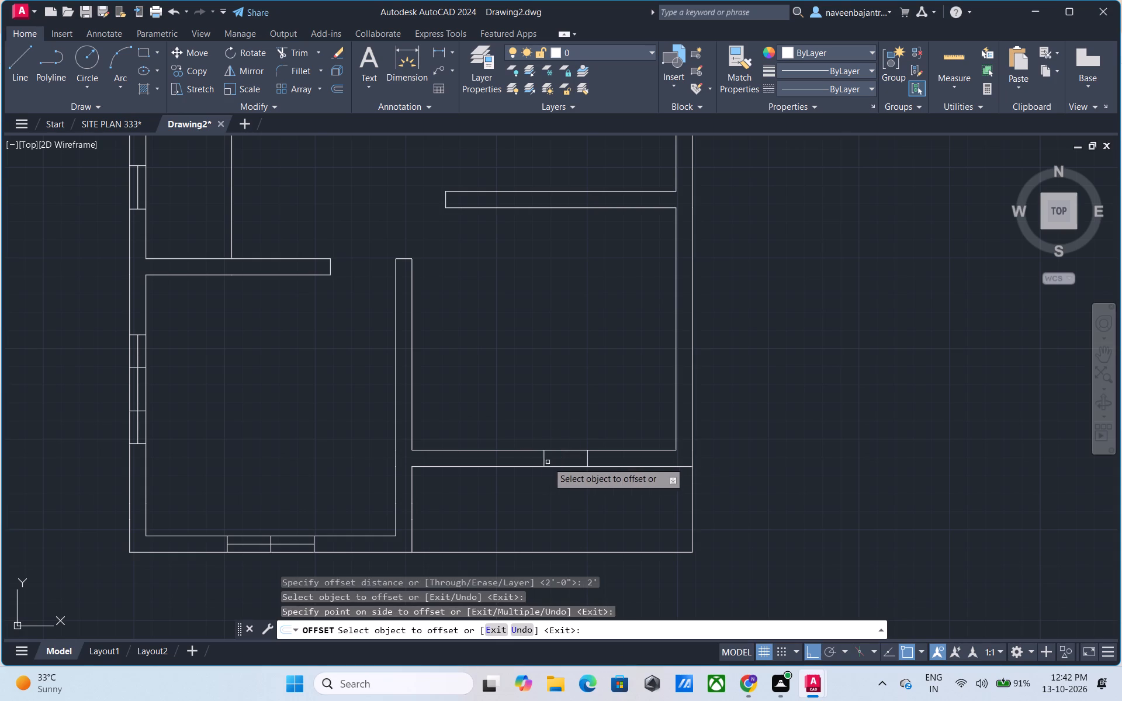
left_click(545, 459)
left_click(524, 460)
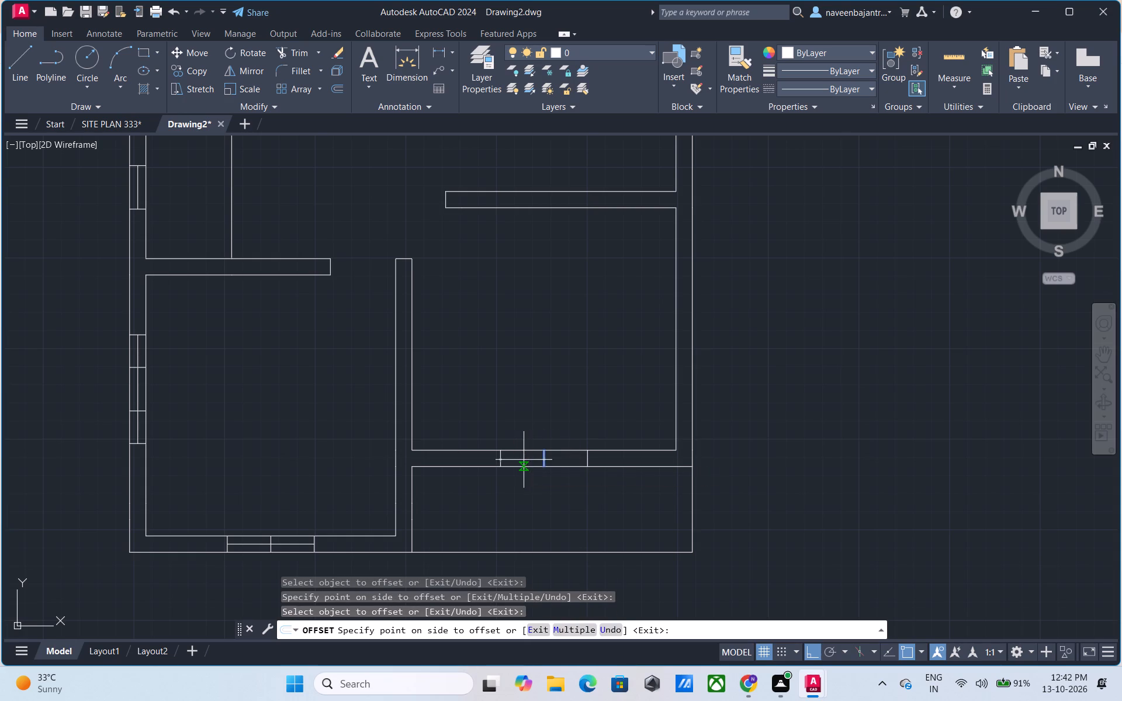
key("Escape")
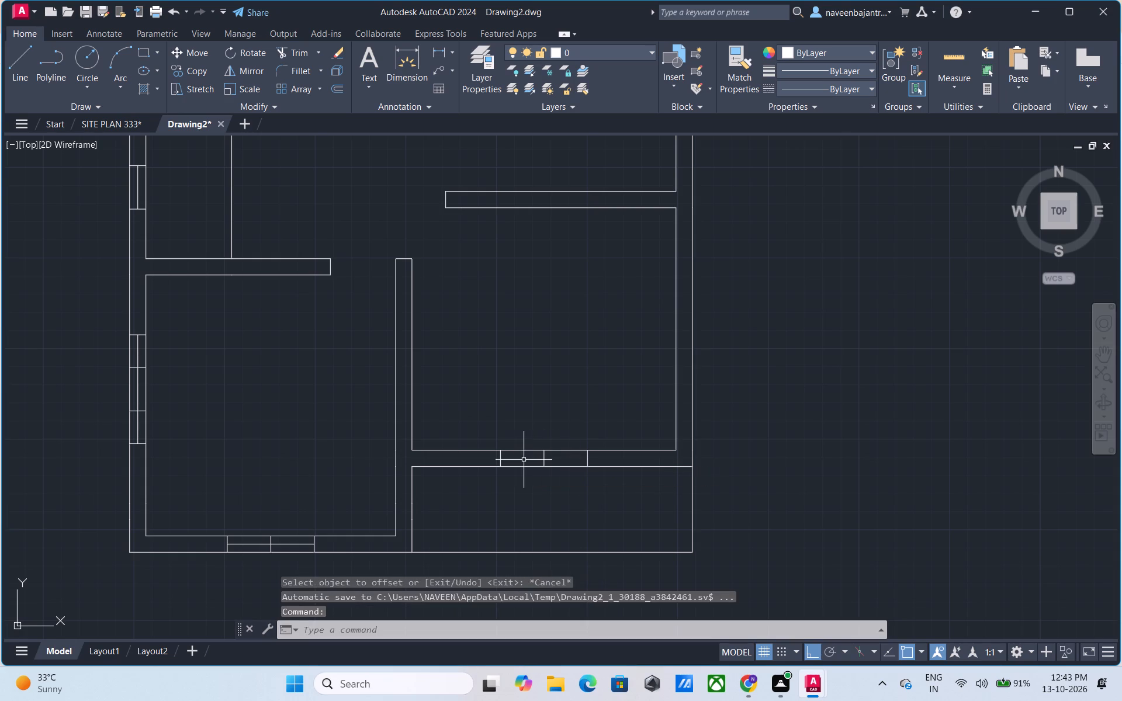
Draw a horizontal centre line between the midpoints of the two offset lines in the bottom-right room's bottom wall.
type("l")
key("space")
scroll(524, 460, "up", 2)
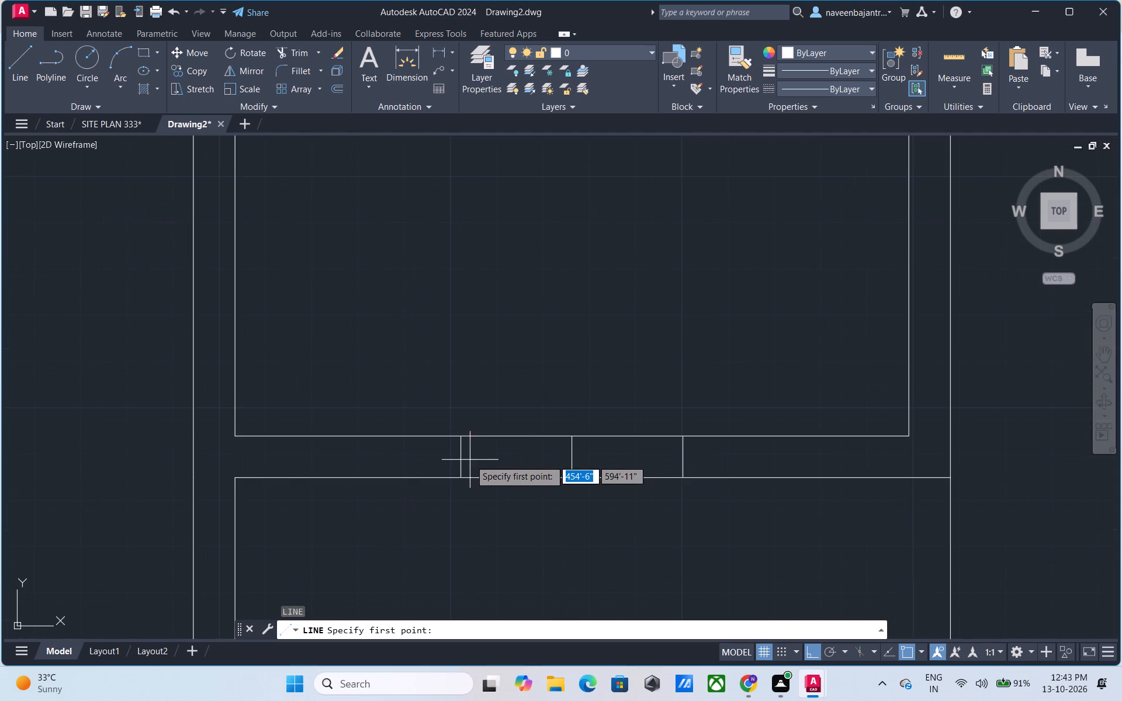
left_click(459, 459)
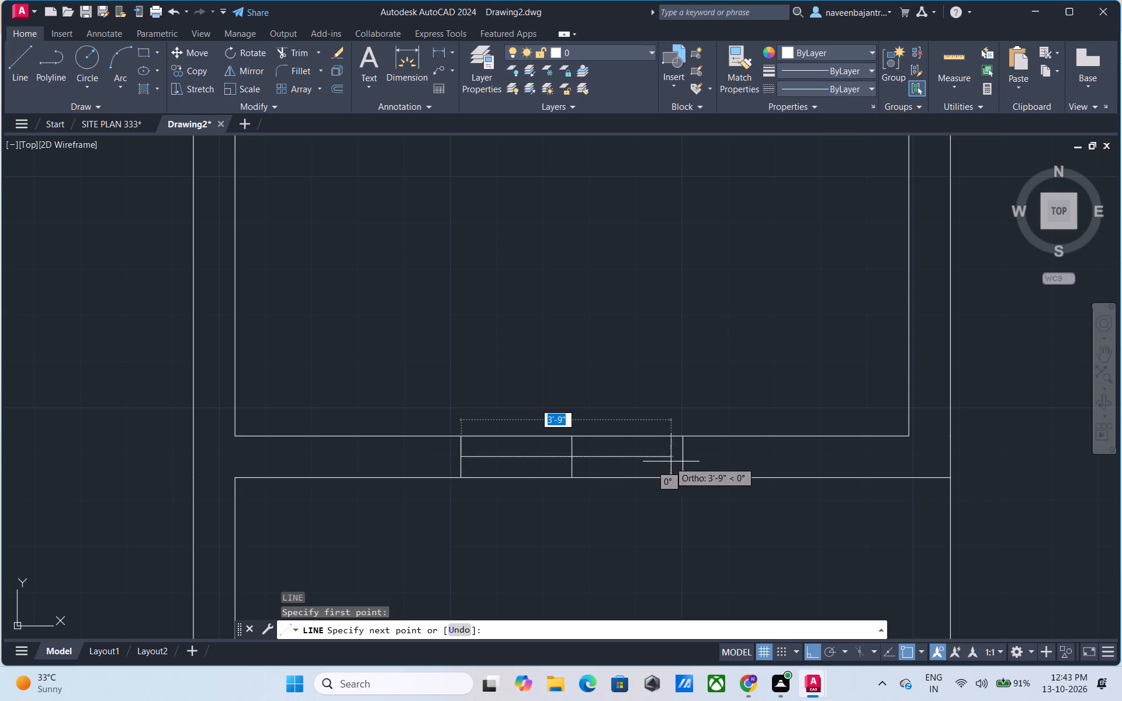
left_click(681, 460)
key("Escape")
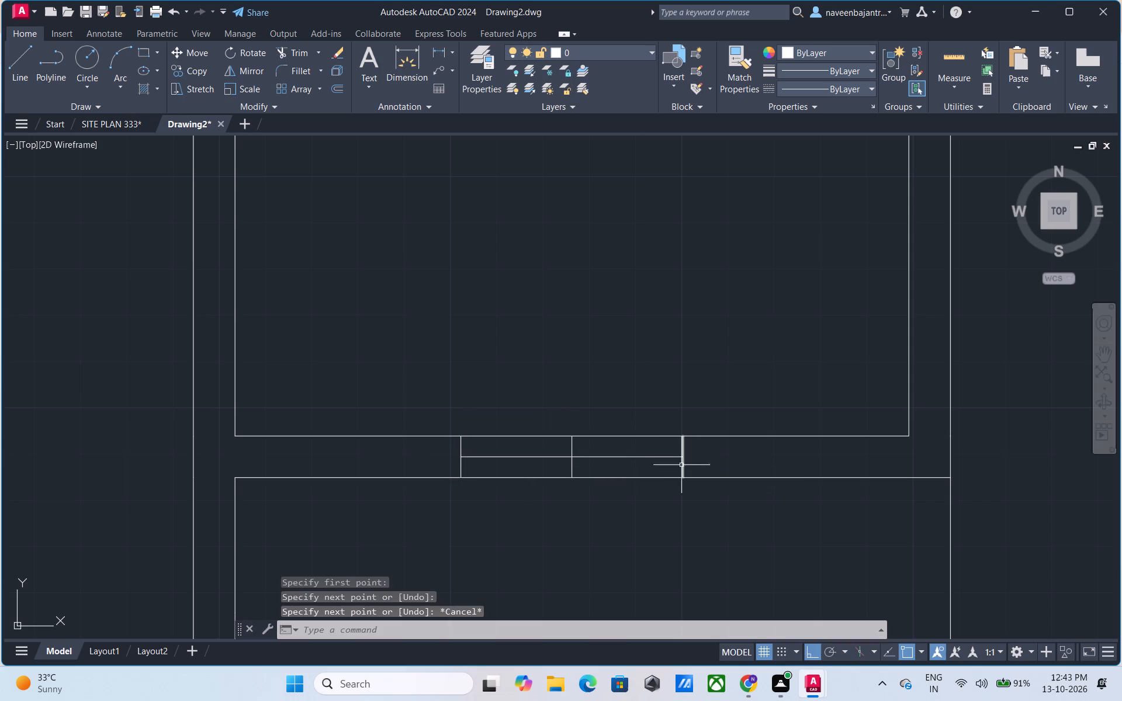
Draw a horizontal line across the right outer wall from the midpoint of the bottom-right room's inner face.
scroll(681, 509, "down", 2)
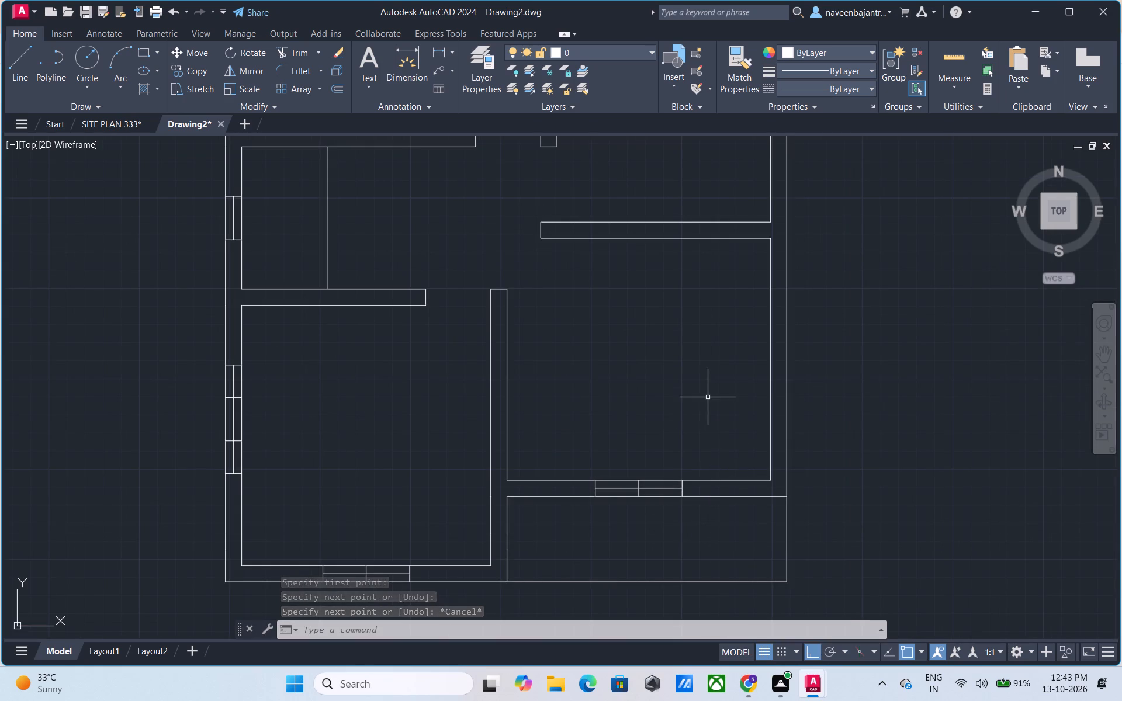
middle_click_drag(708, 397, 531, 431)
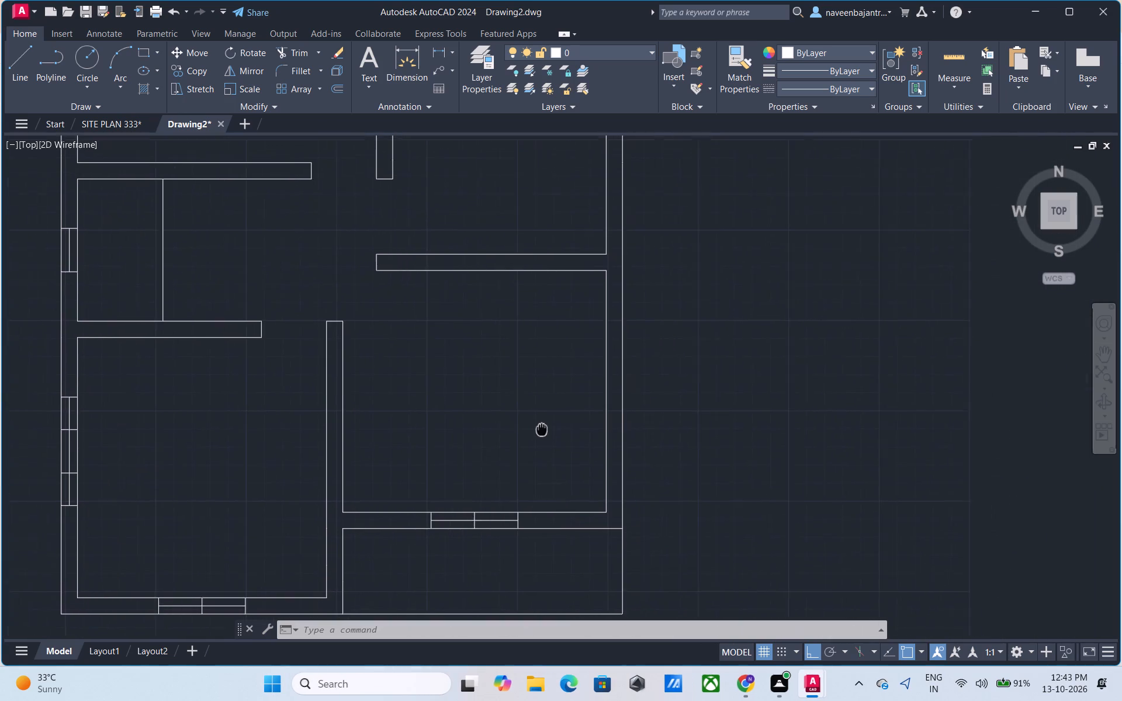
middle_click_drag(531, 431, 433, 436)
key("Escape")
type("l")
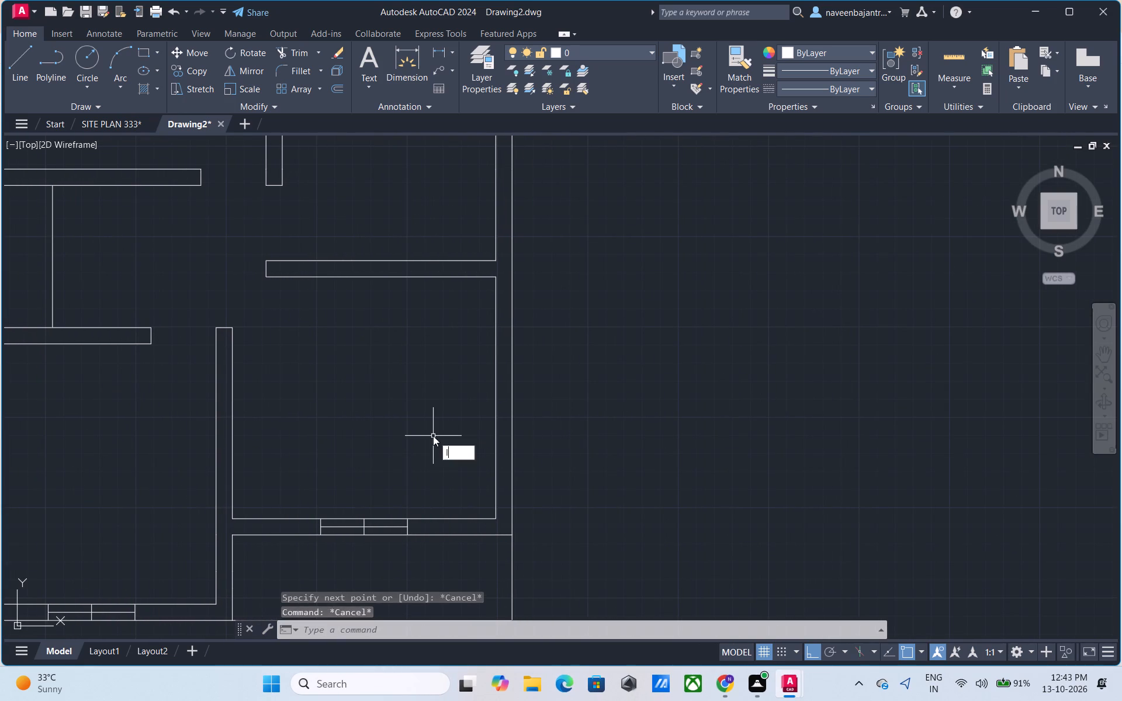
key("space")
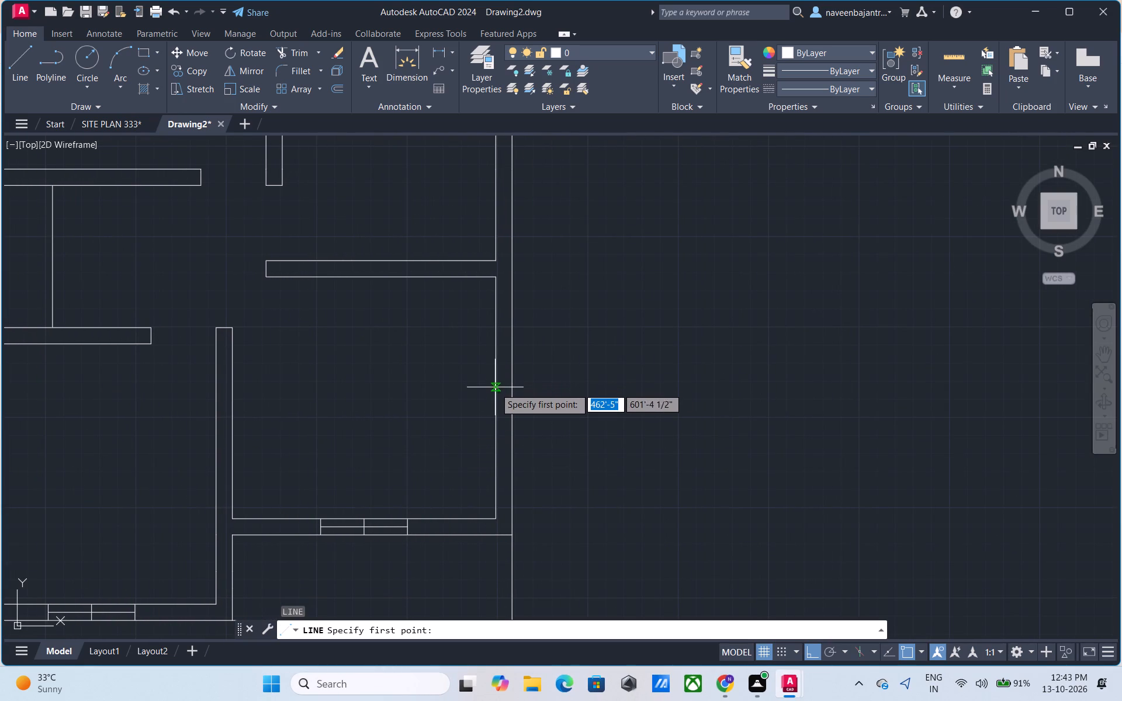
left_click(495, 397)
left_click(542, 398)
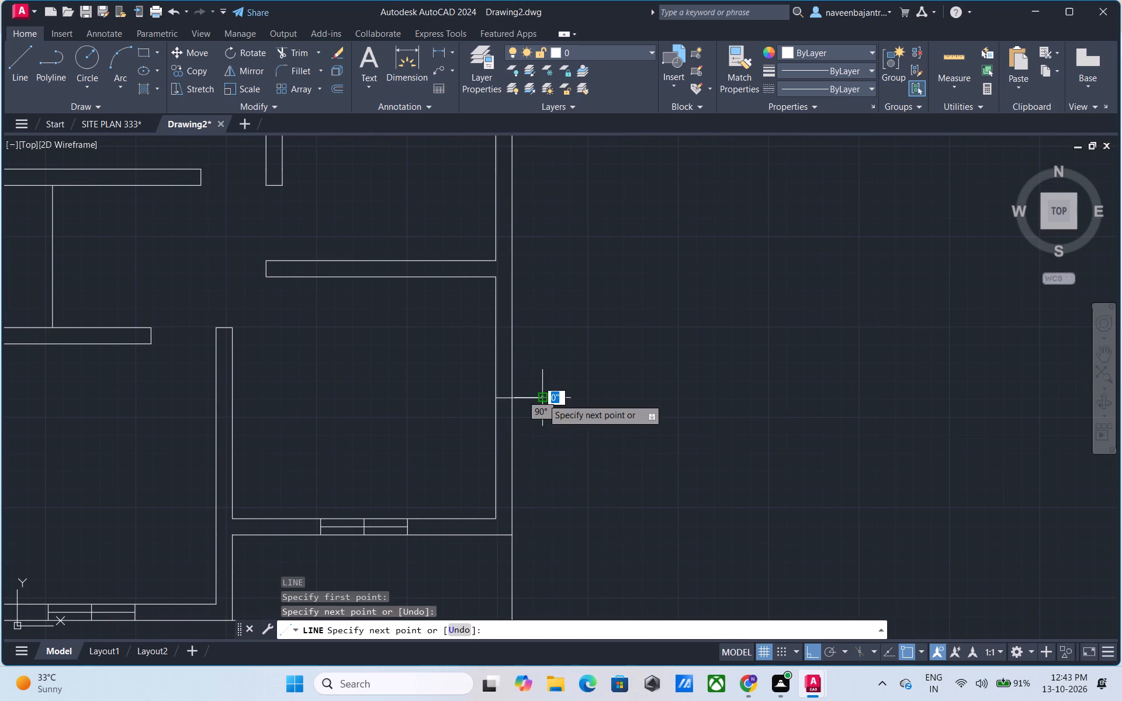
Trim the part of the horizontal line that extends outside the bottom-right room's right outer wall.
key("Escape")
type("tr")
key("space")
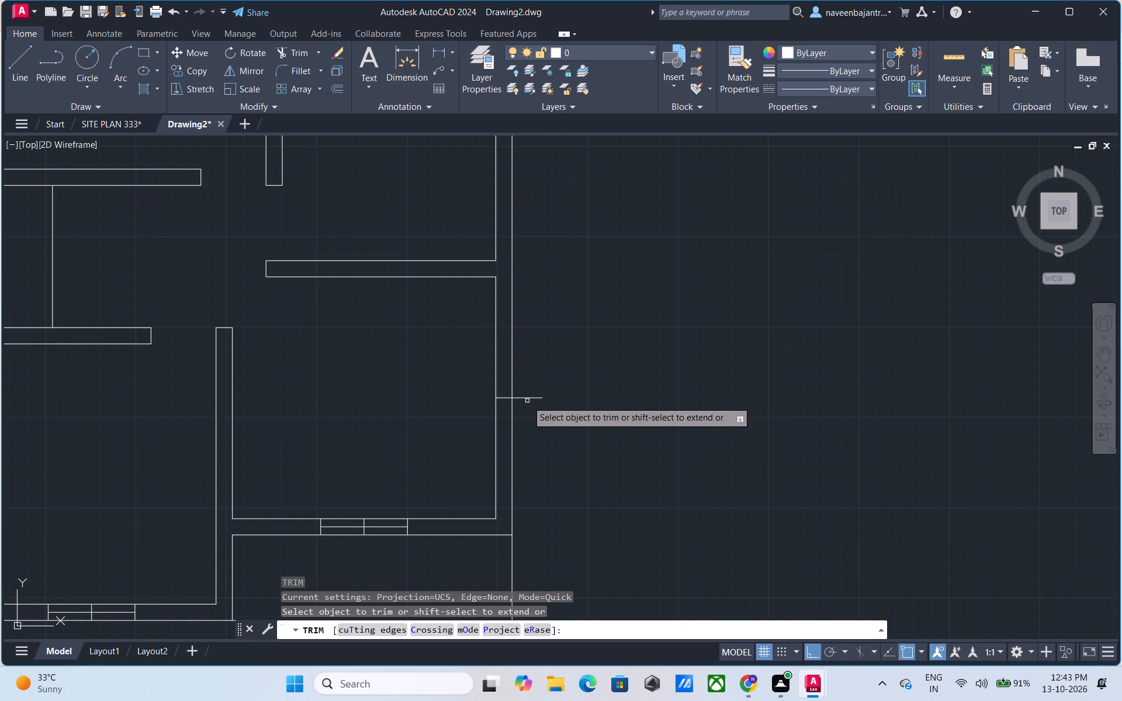
left_click(527, 400)
key("Escape")
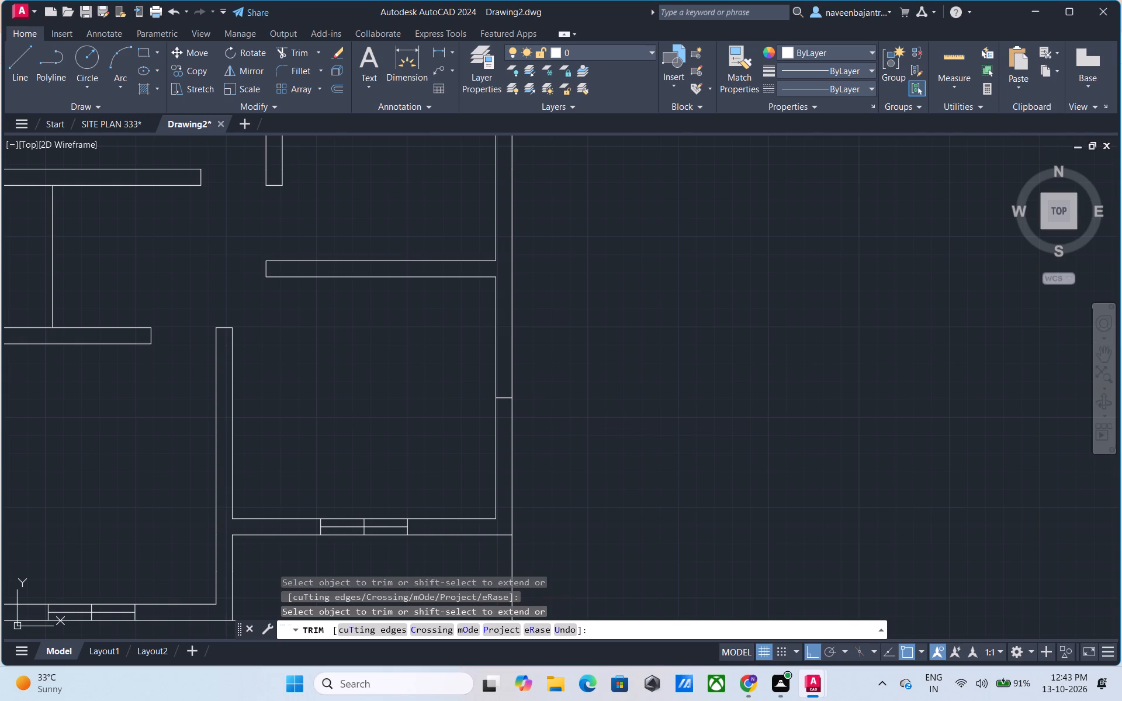
Offset the horizontal line in the bottom-right room's right wall 2' both upward and downward.
type("o 2'")
key("Return")
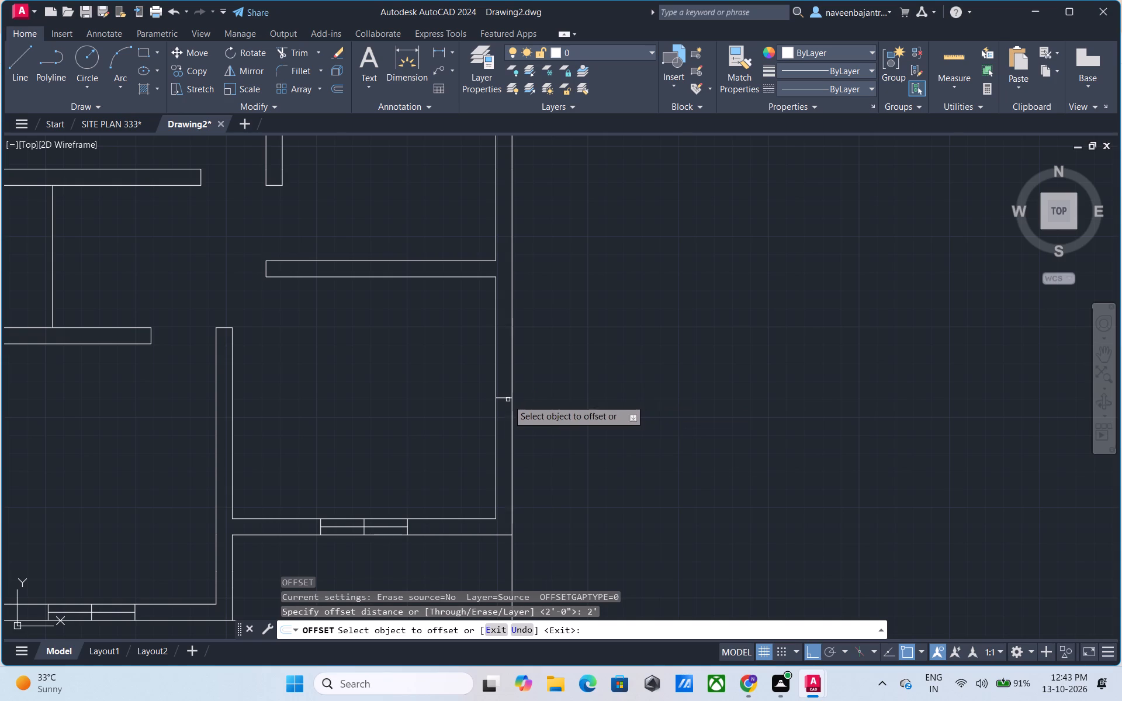
left_click(503, 399)
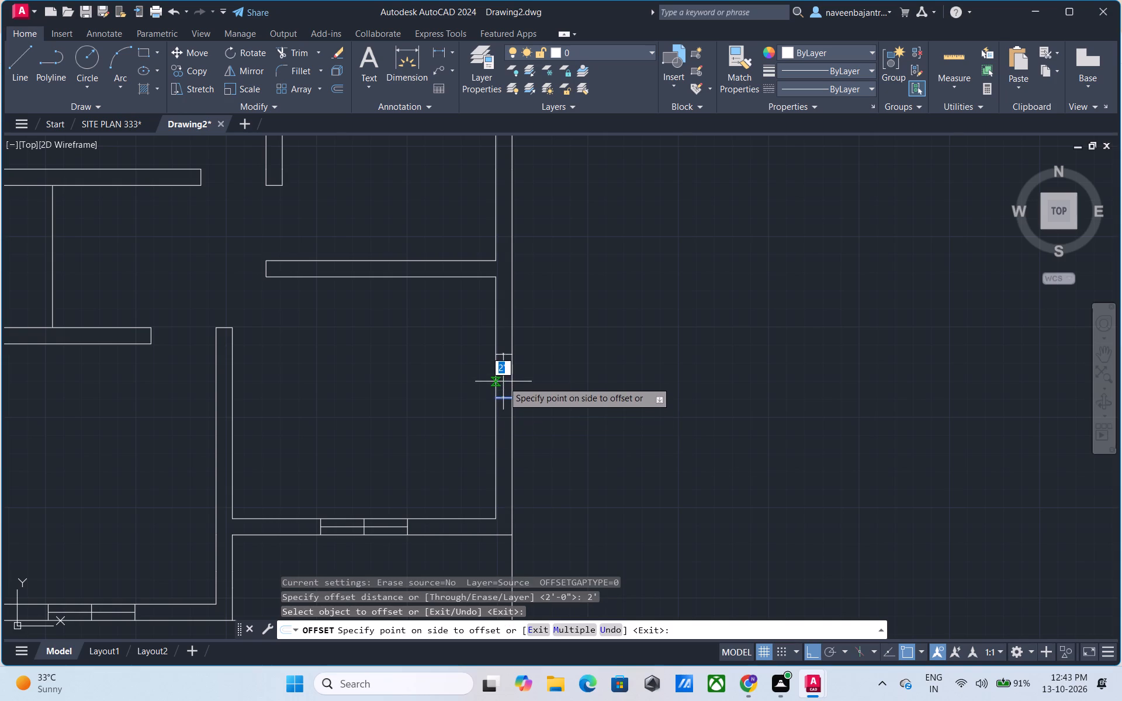
left_click(503, 381)
left_click(505, 399)
left_click(505, 419)
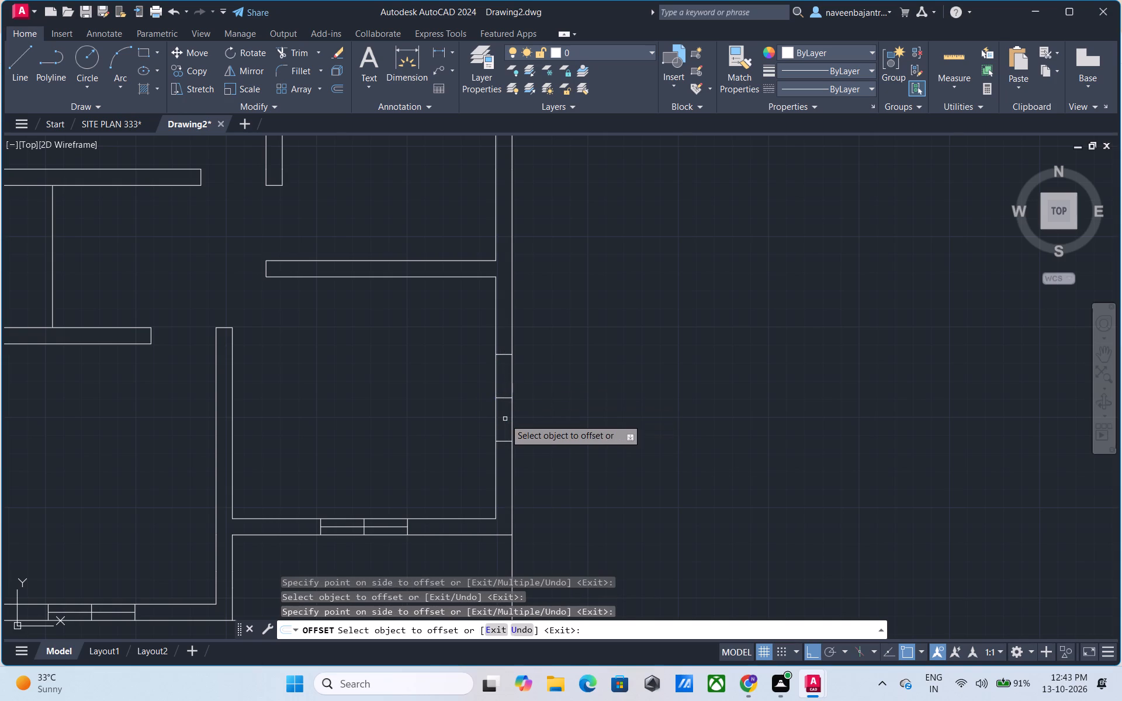
key("Escape")
Draw a vertical centre line between the midpoints of the two offset lines in the bottom-right room's right wall.
type("l")
key("space")
scroll(505, 418, "up", 1)
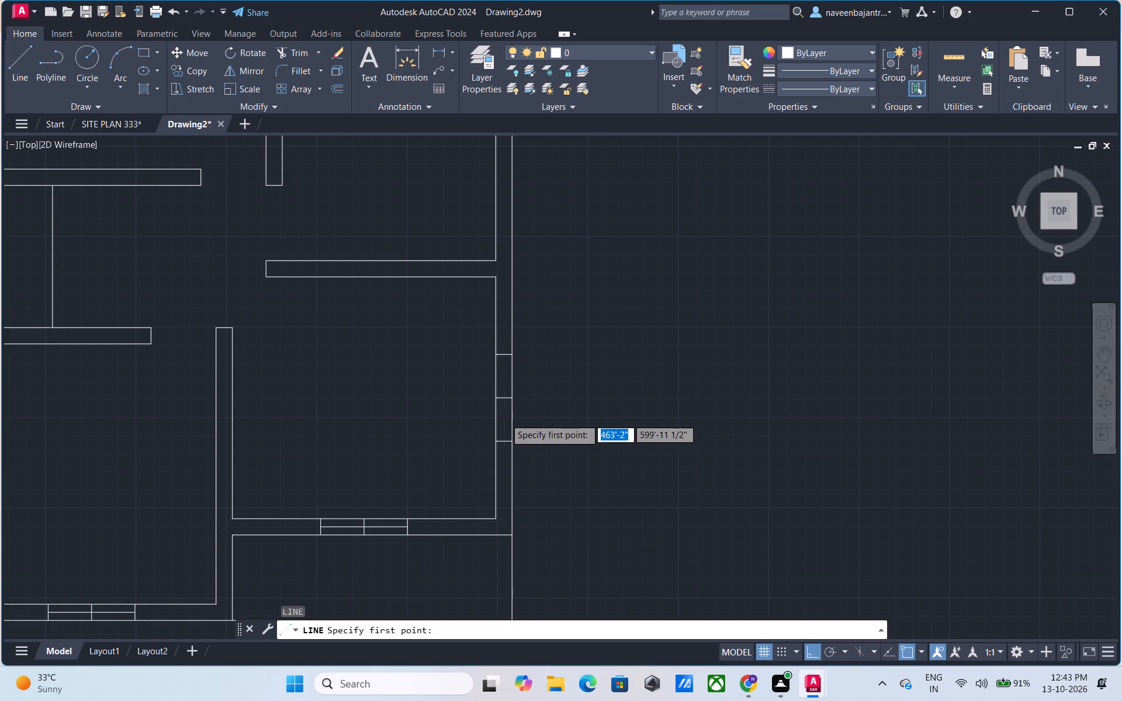
left_click(500, 319)
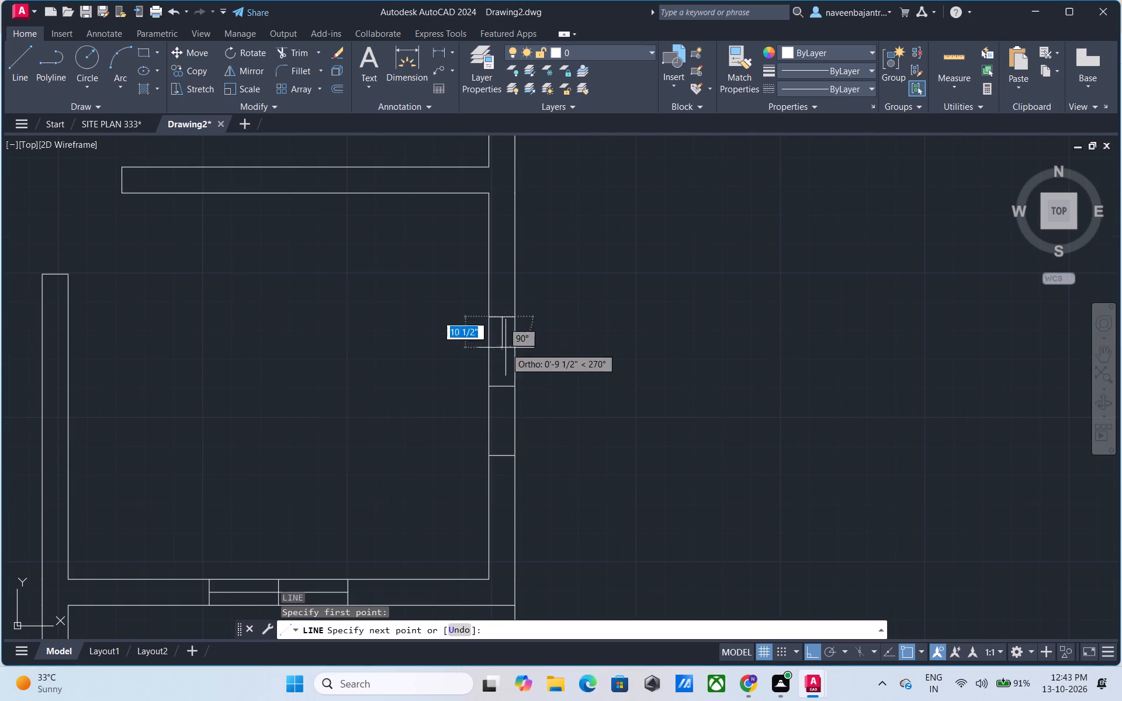
left_click(502, 455)
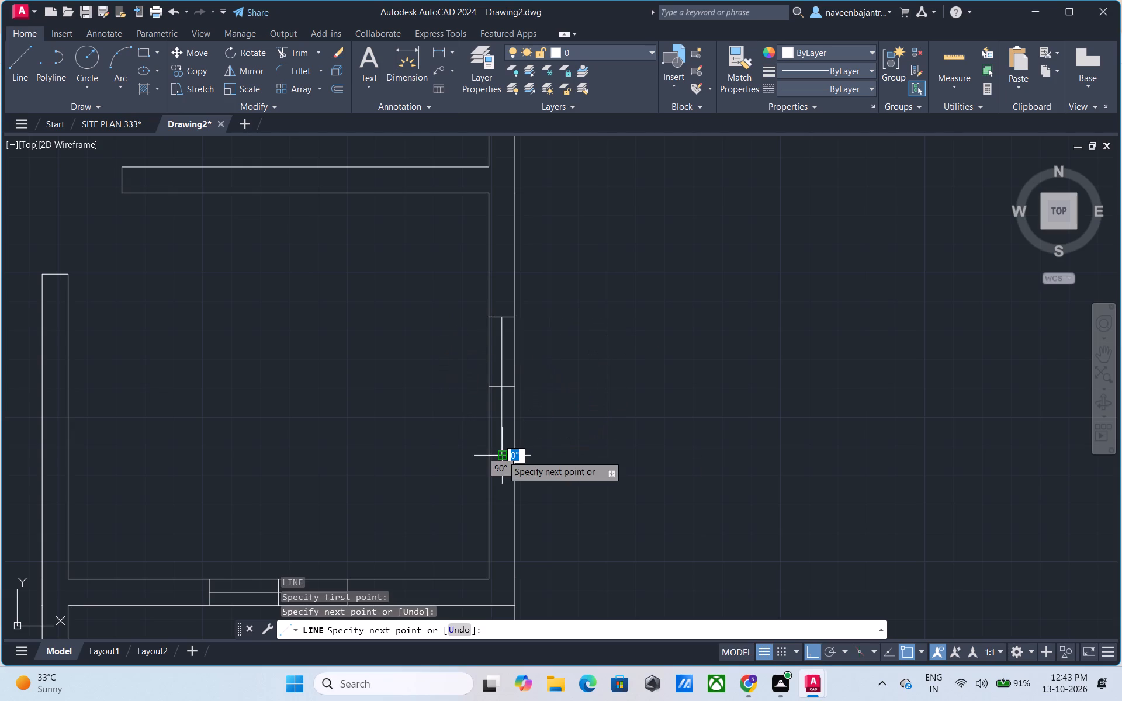
key("Escape")
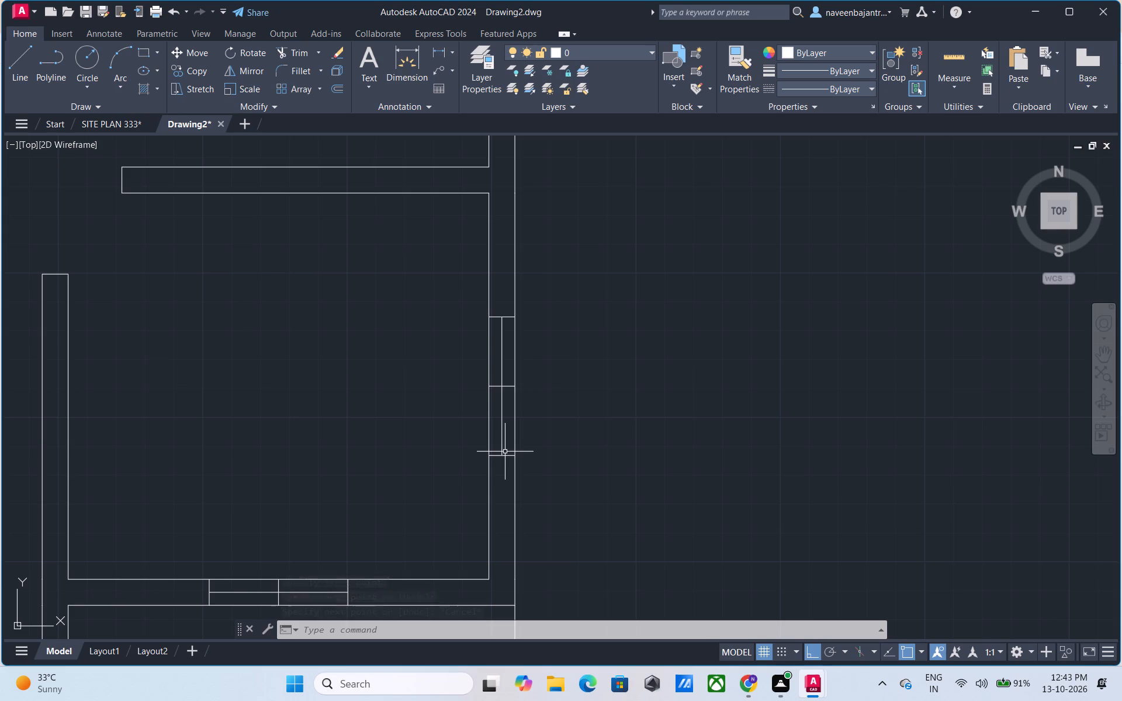
key("Escape")
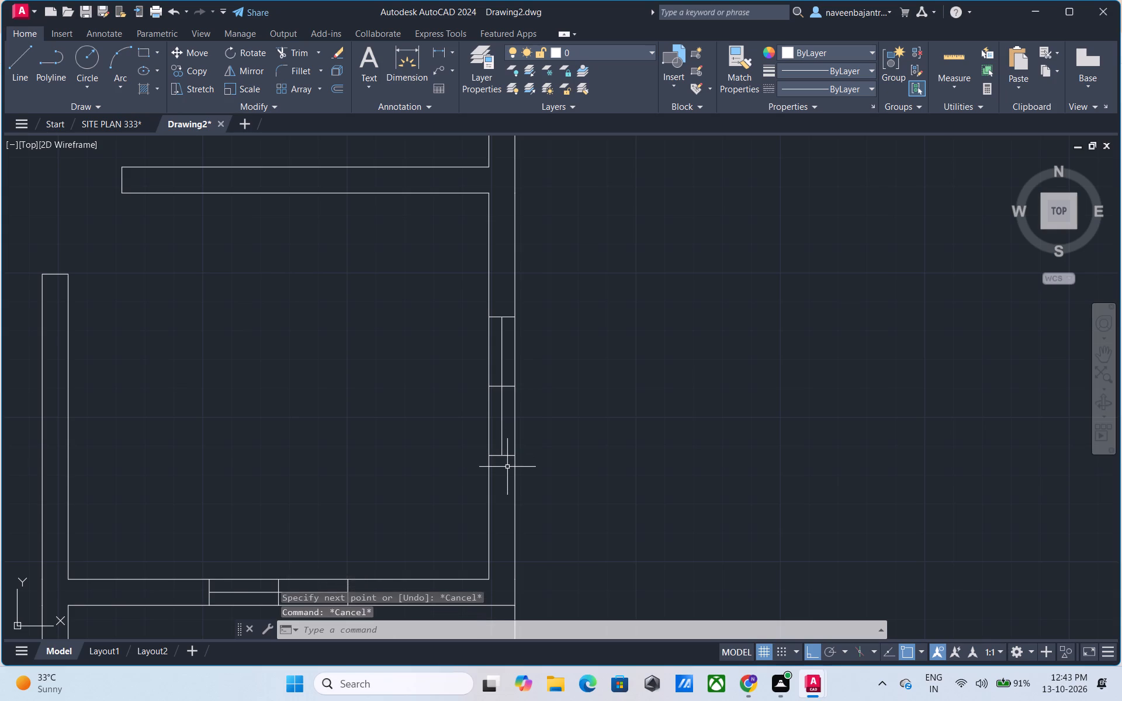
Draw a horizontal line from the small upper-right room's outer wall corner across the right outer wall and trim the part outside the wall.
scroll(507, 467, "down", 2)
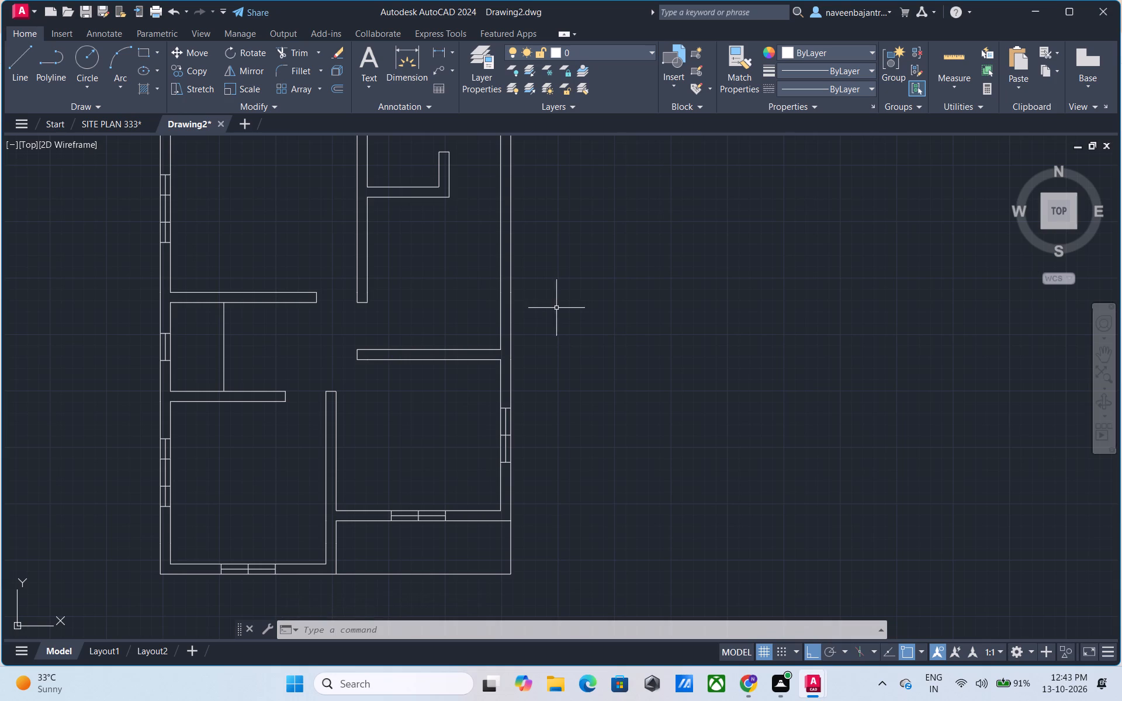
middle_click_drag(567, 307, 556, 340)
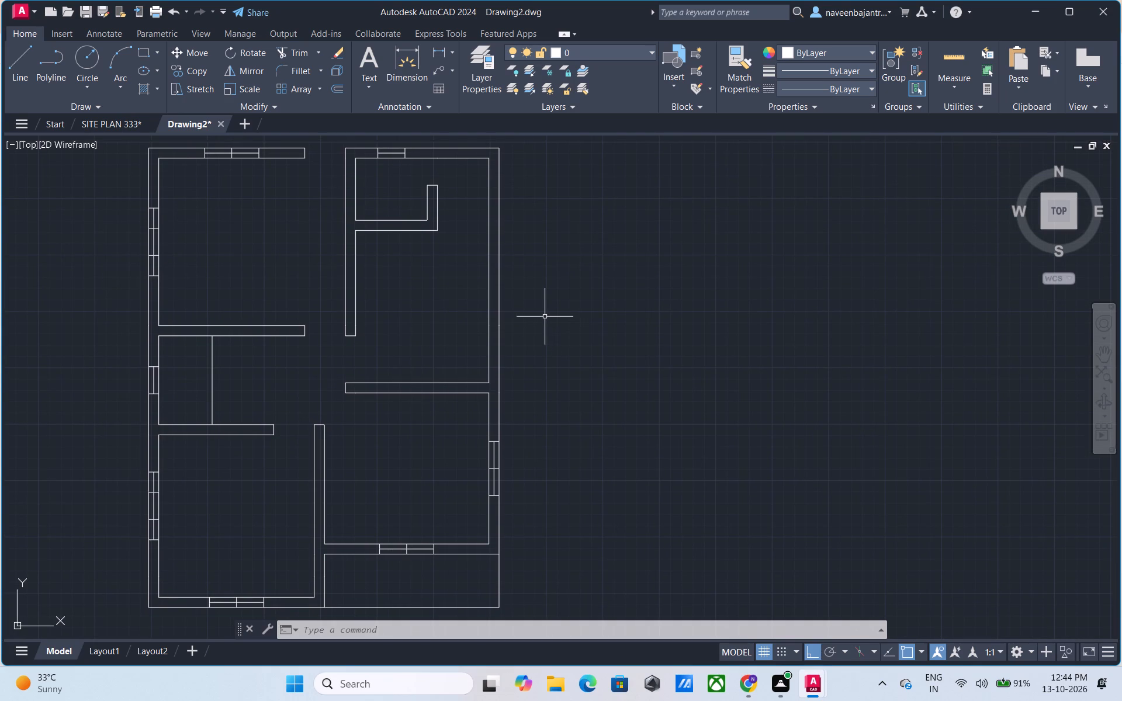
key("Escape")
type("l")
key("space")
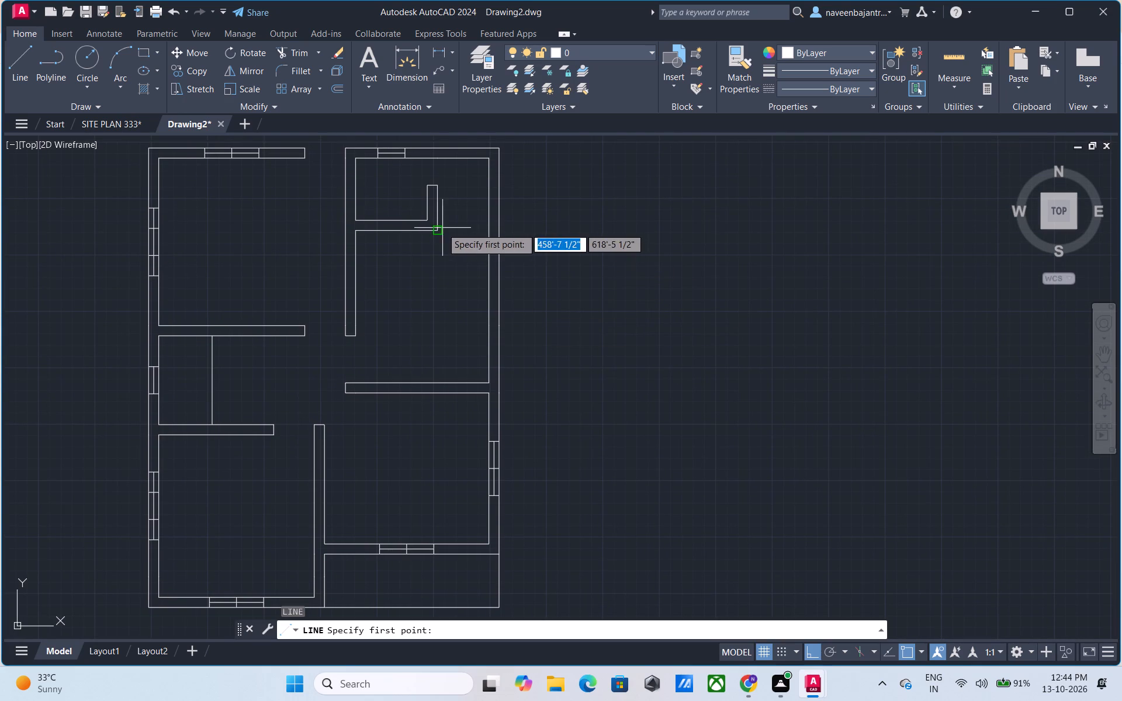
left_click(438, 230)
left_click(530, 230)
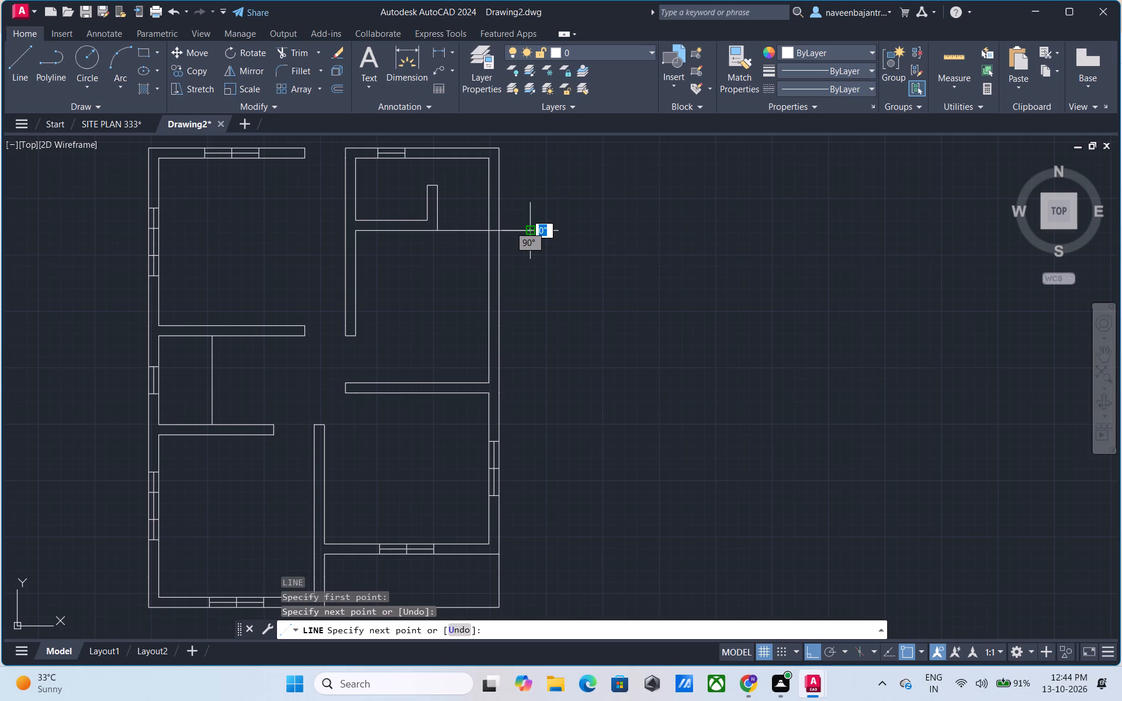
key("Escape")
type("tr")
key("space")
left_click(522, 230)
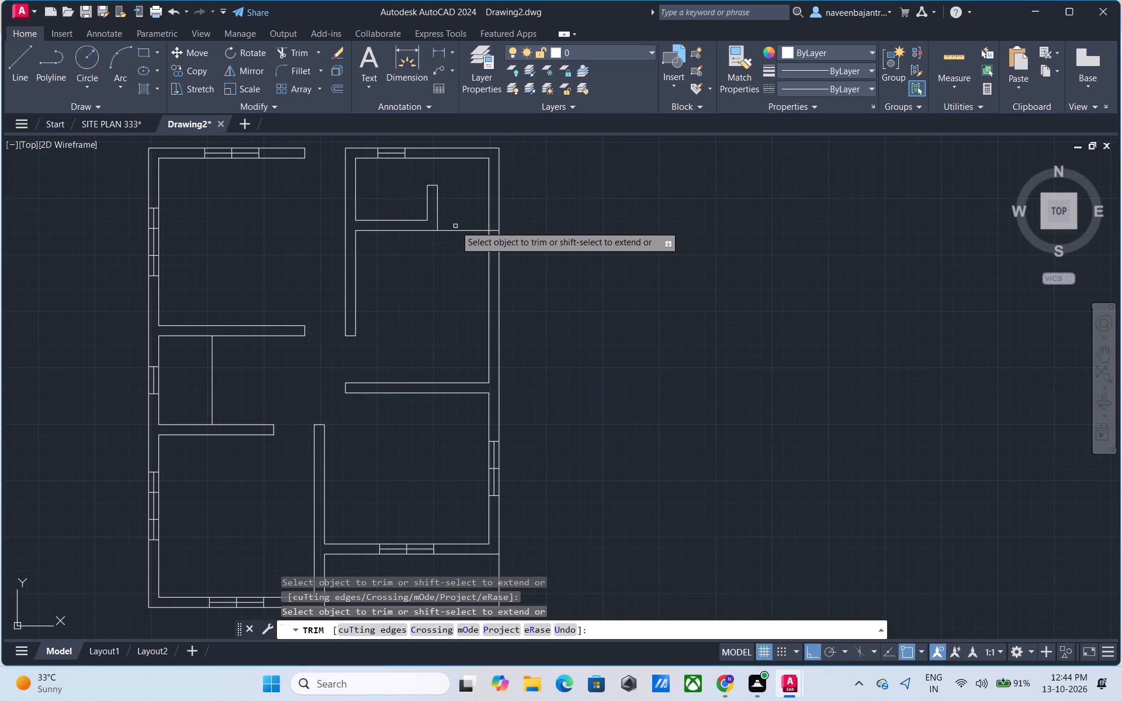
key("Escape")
Draw a horizontal line inward from the right wall's outer face, level with the upper face of the top-left room's bottom wall.
type("l")
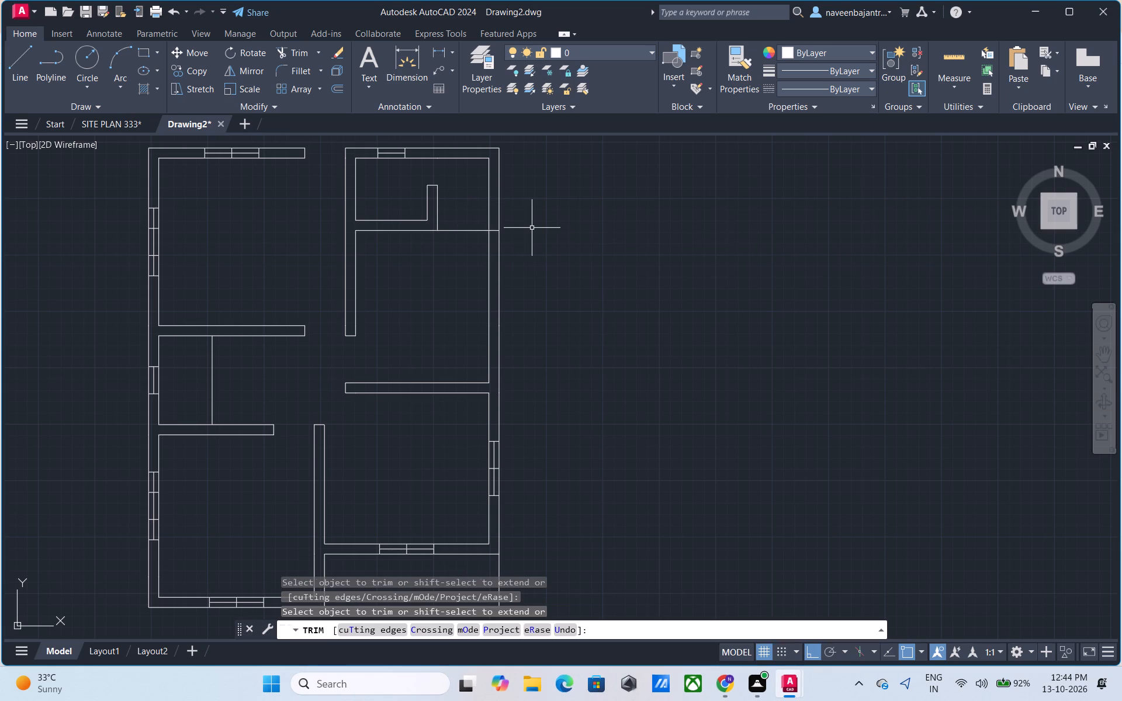
key("space")
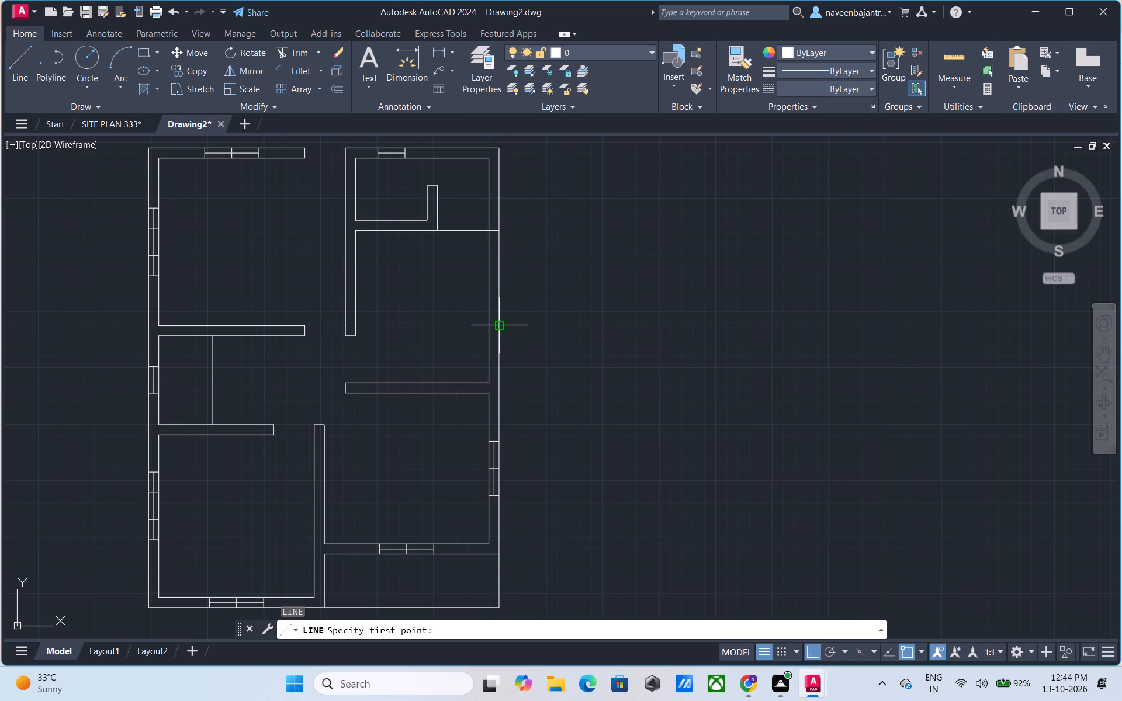
left_click(497, 323)
left_click(444, 322)
key("Escape")
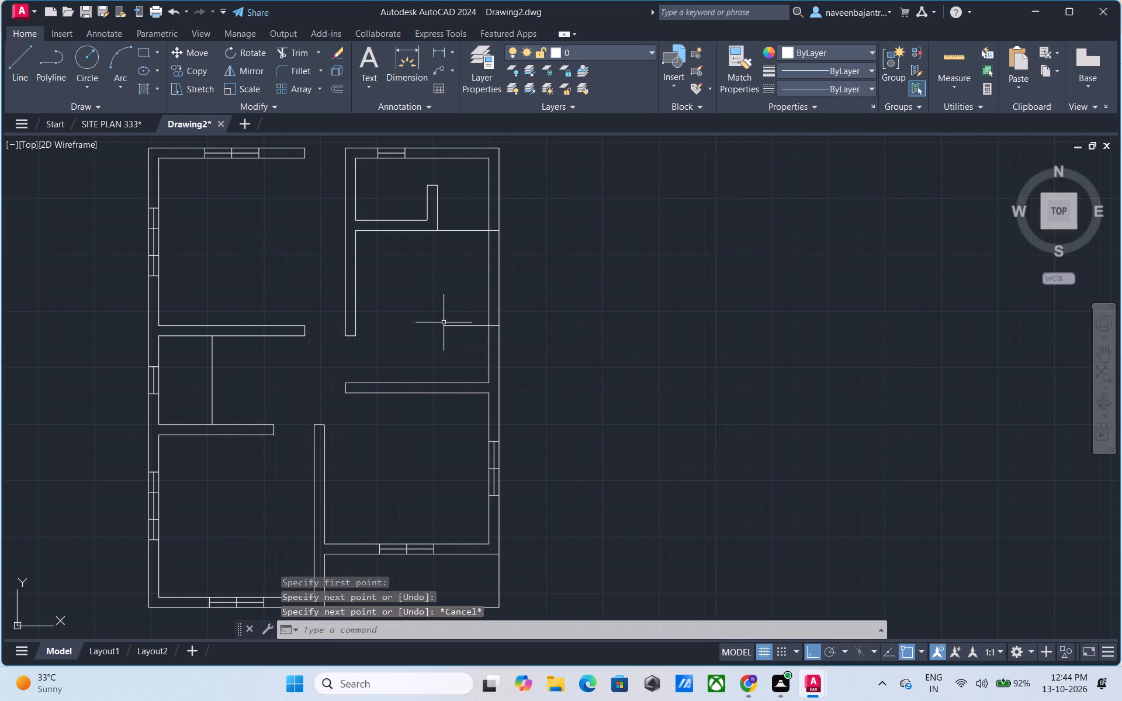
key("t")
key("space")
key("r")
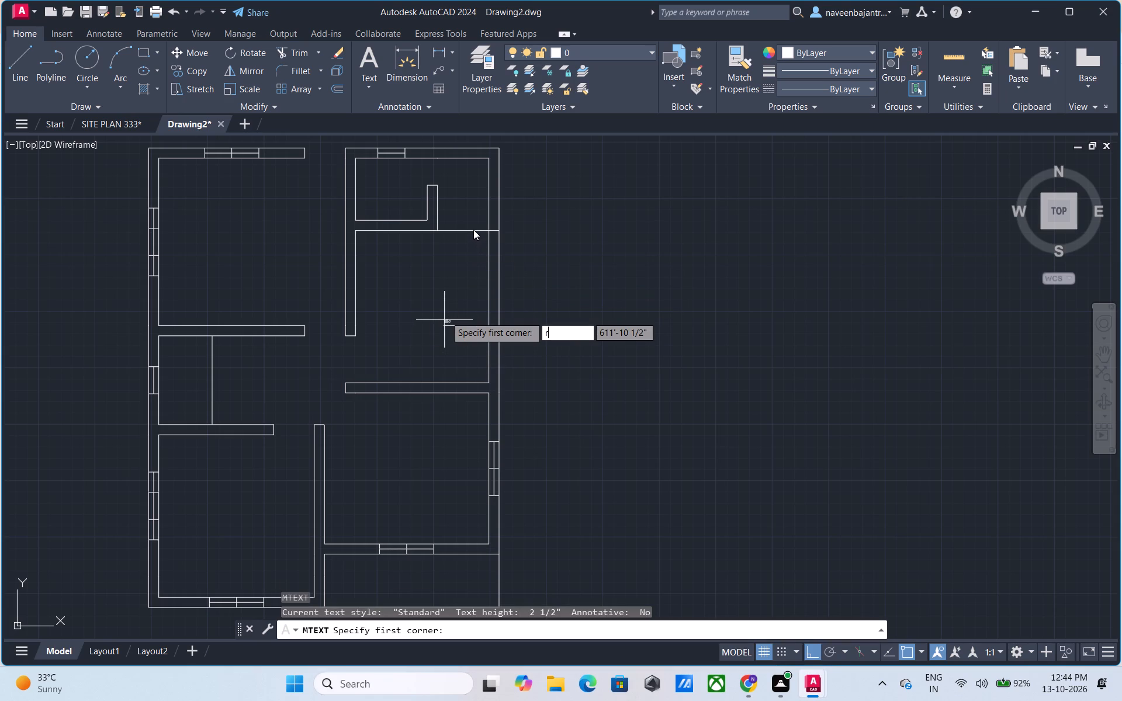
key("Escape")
Trim away the horizontal line at the small upper-right room's corner and the part of the lower line projecting inside the right wall.
type("tr")
key("space")
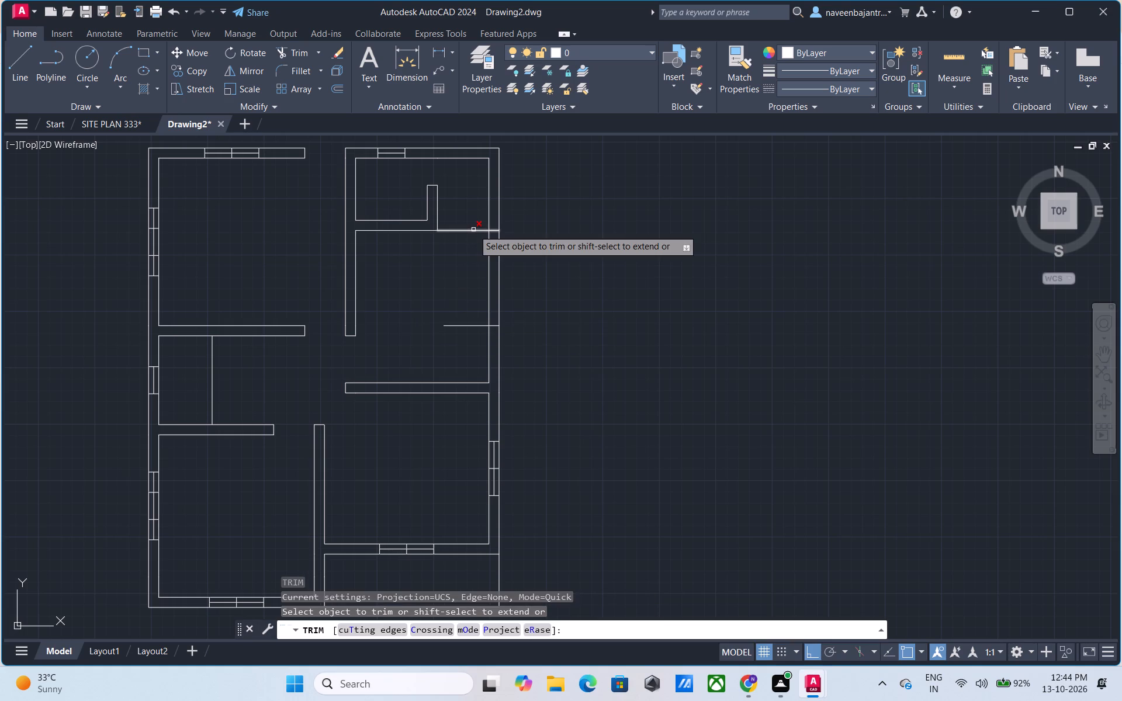
left_click(473, 230)
left_click(493, 230)
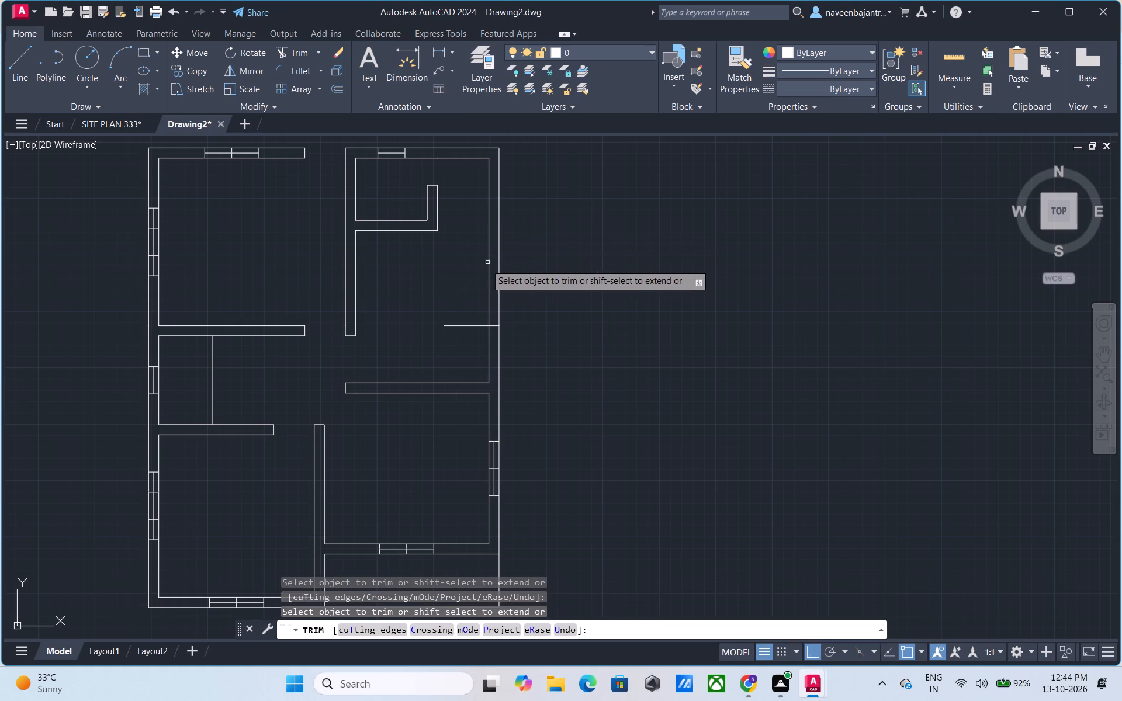
left_click(455, 326)
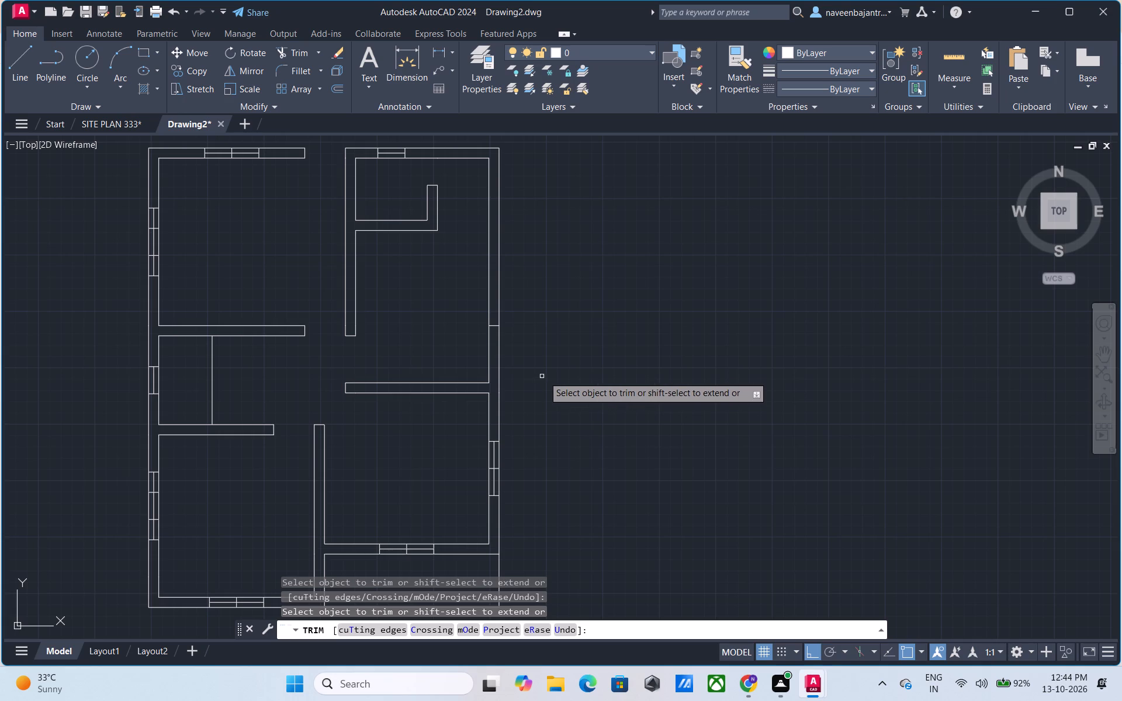
scroll(555, 332, "up", 1)
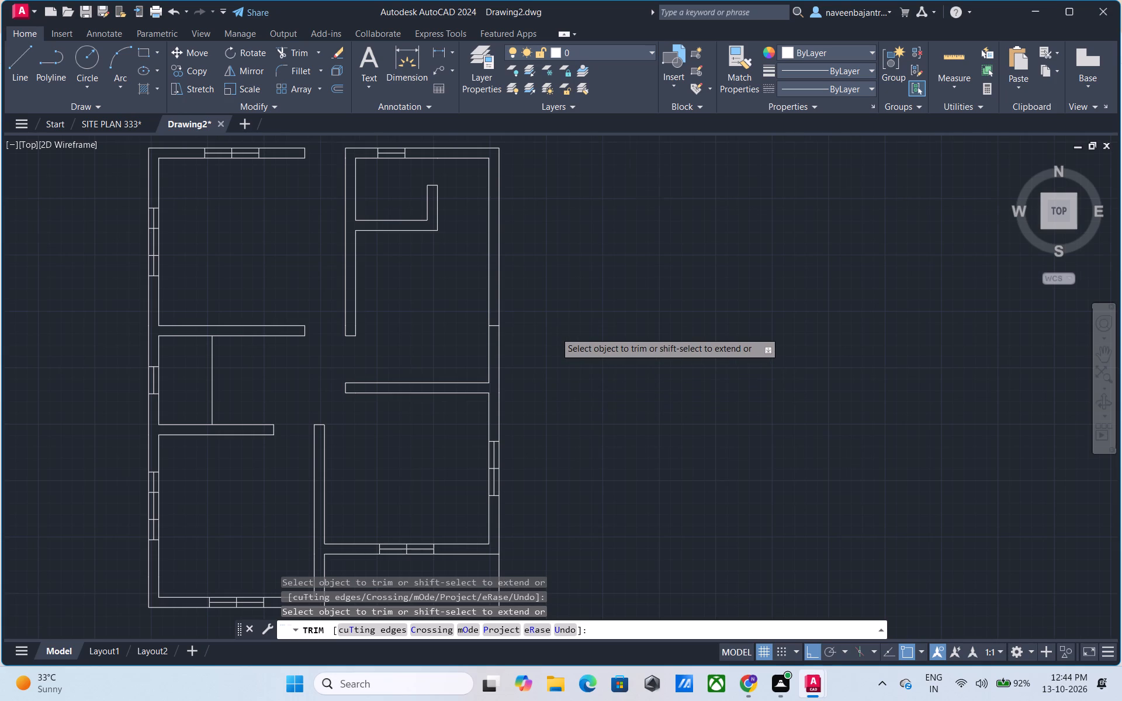
middle_click_drag(522, 305, 524, 347)
key("Escape")
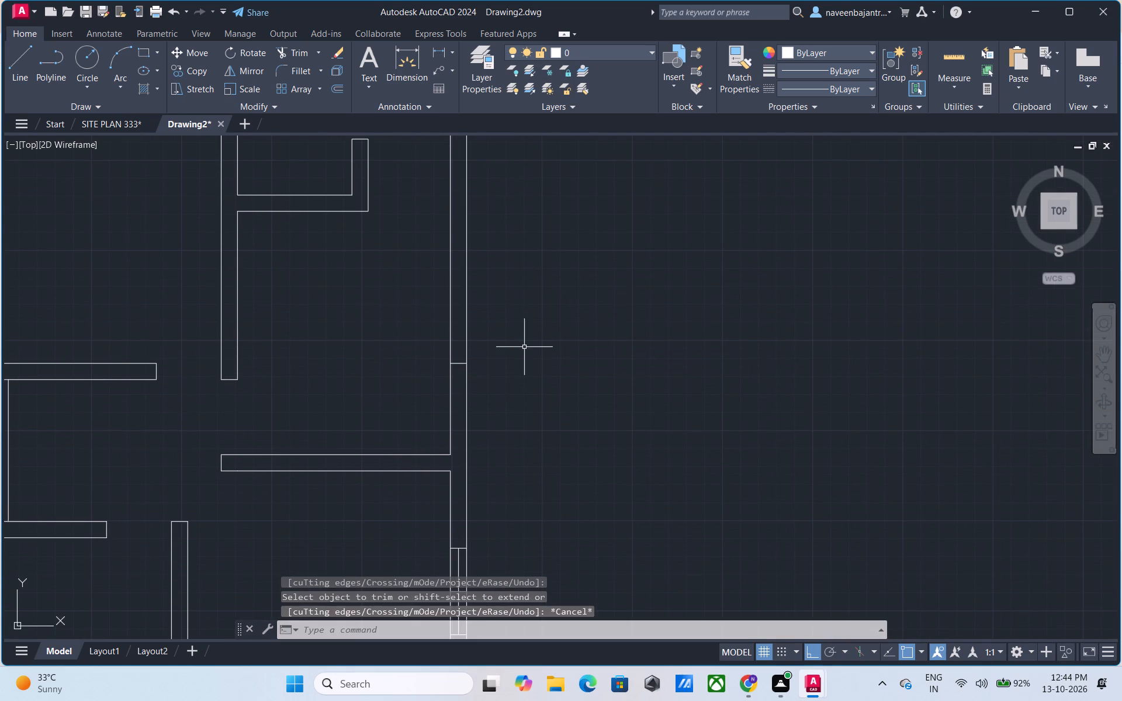
Offset the remaining horizontal line in the upper-right room's right wall 5' upward.
type("o 5'")
key("Return")
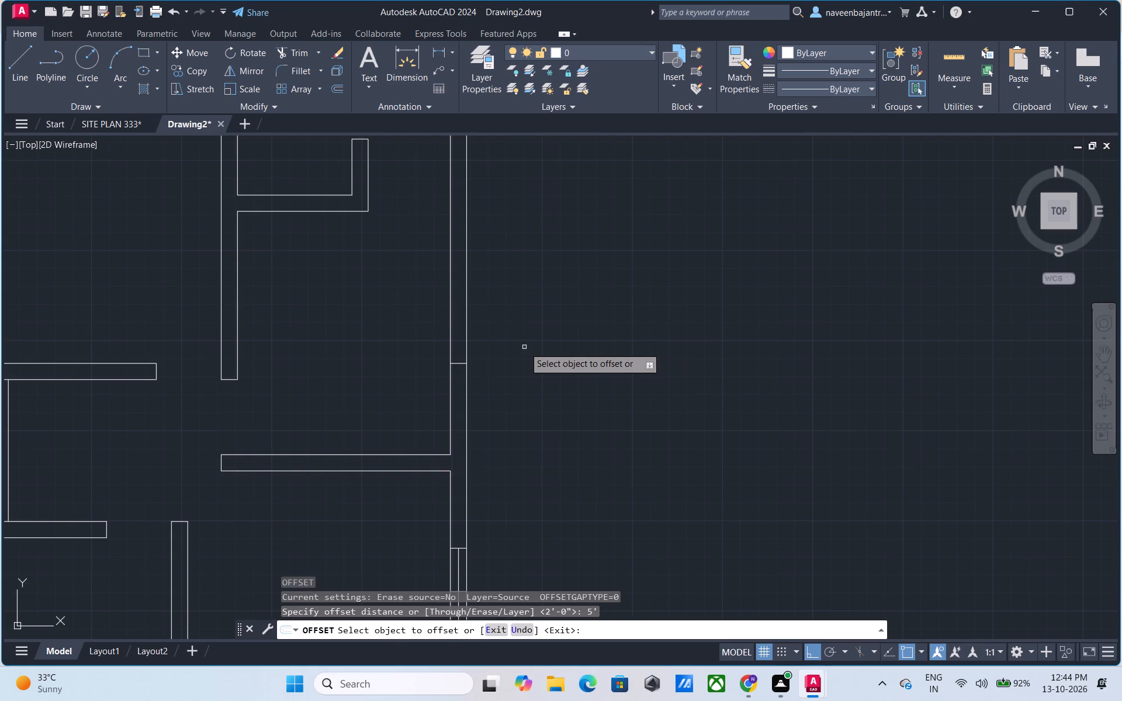
left_click(459, 362)
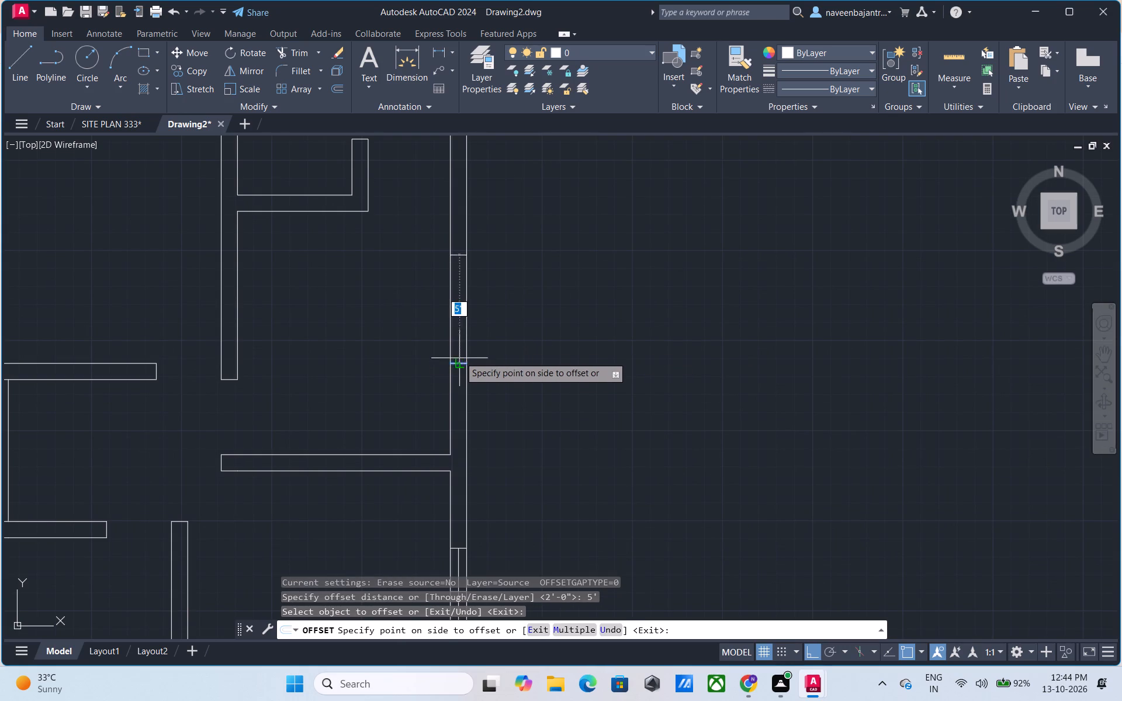
left_click(459, 333)
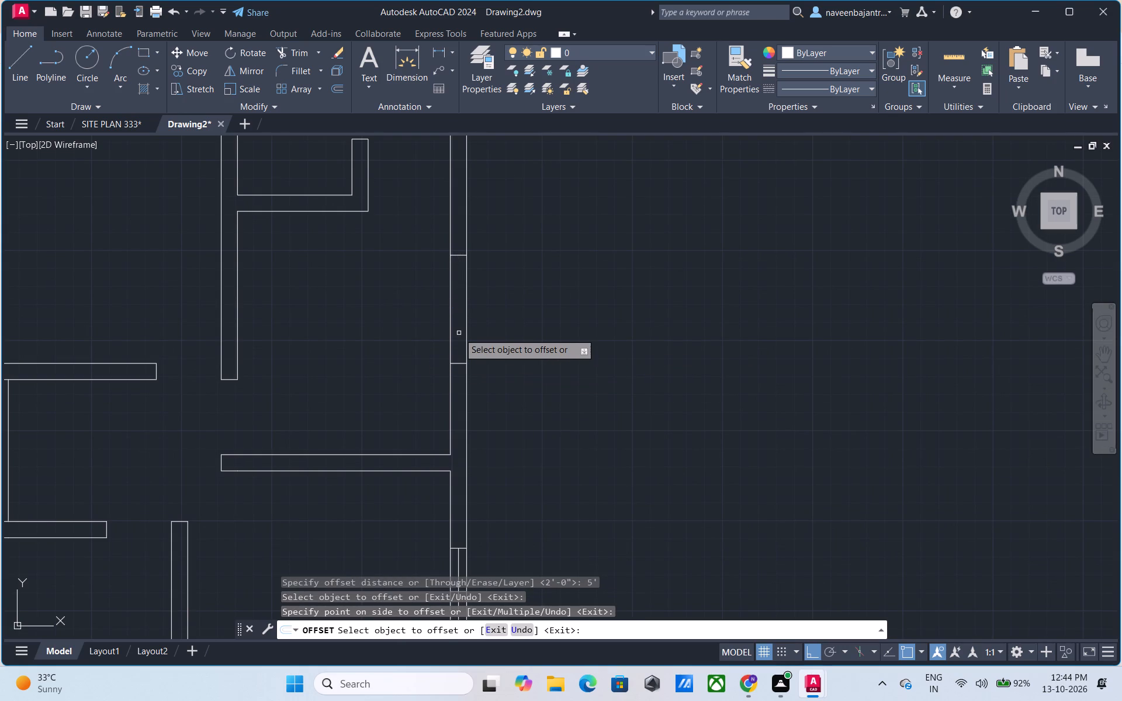
key("Escape")
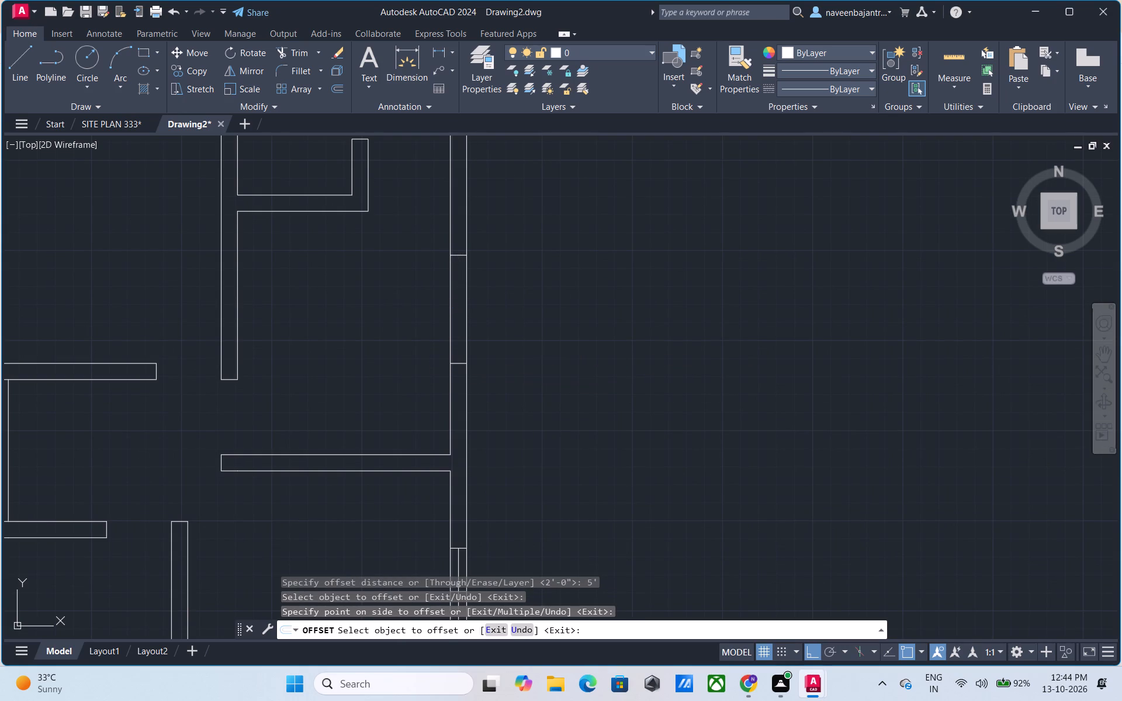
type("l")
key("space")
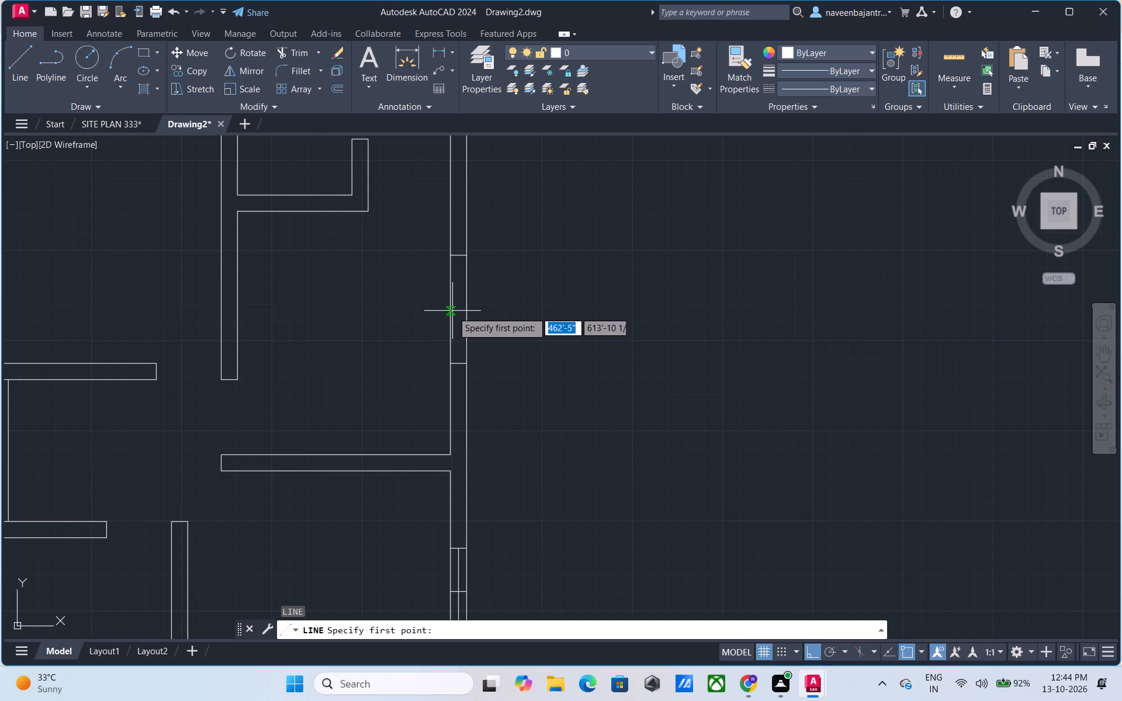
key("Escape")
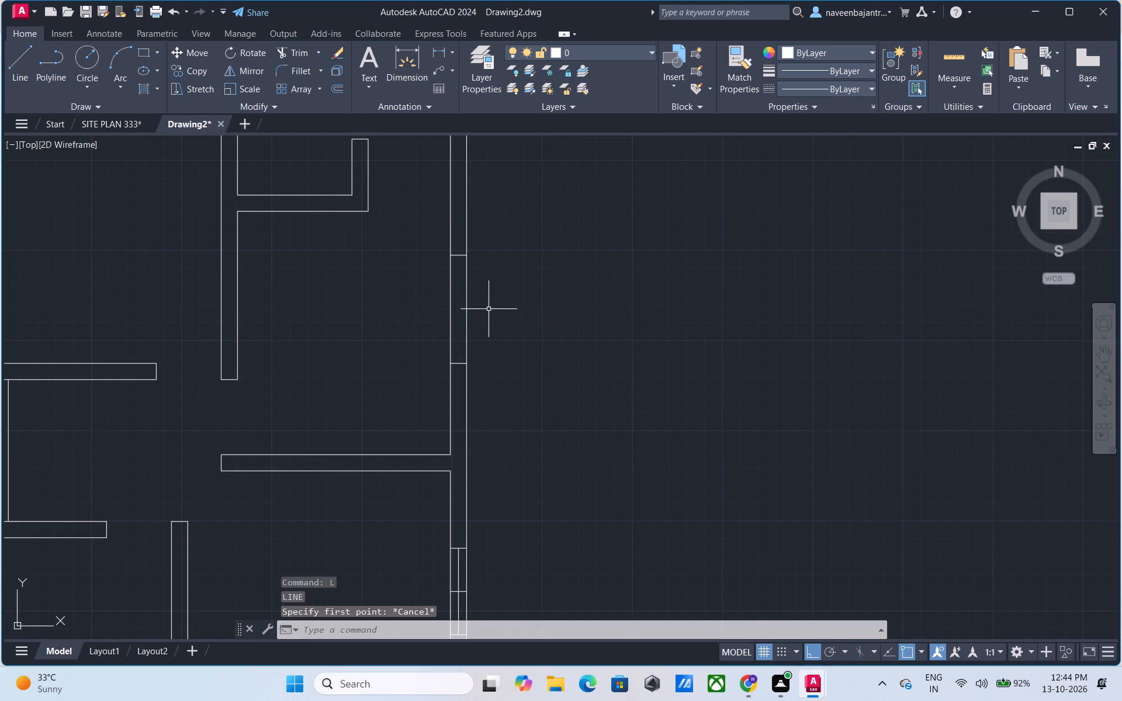
Draw a 5' vertical line along the right wall's inner face between the two horizontal lines of the upper-right room's opening.
type("l")
key("space")
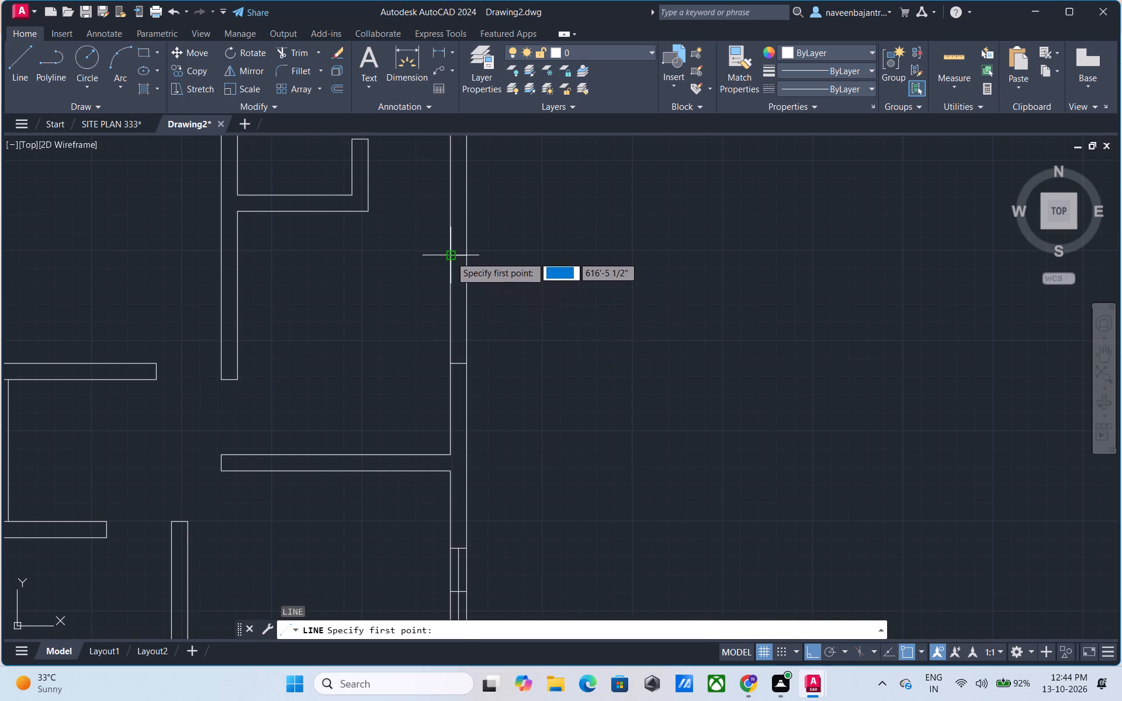
left_click(451, 256)
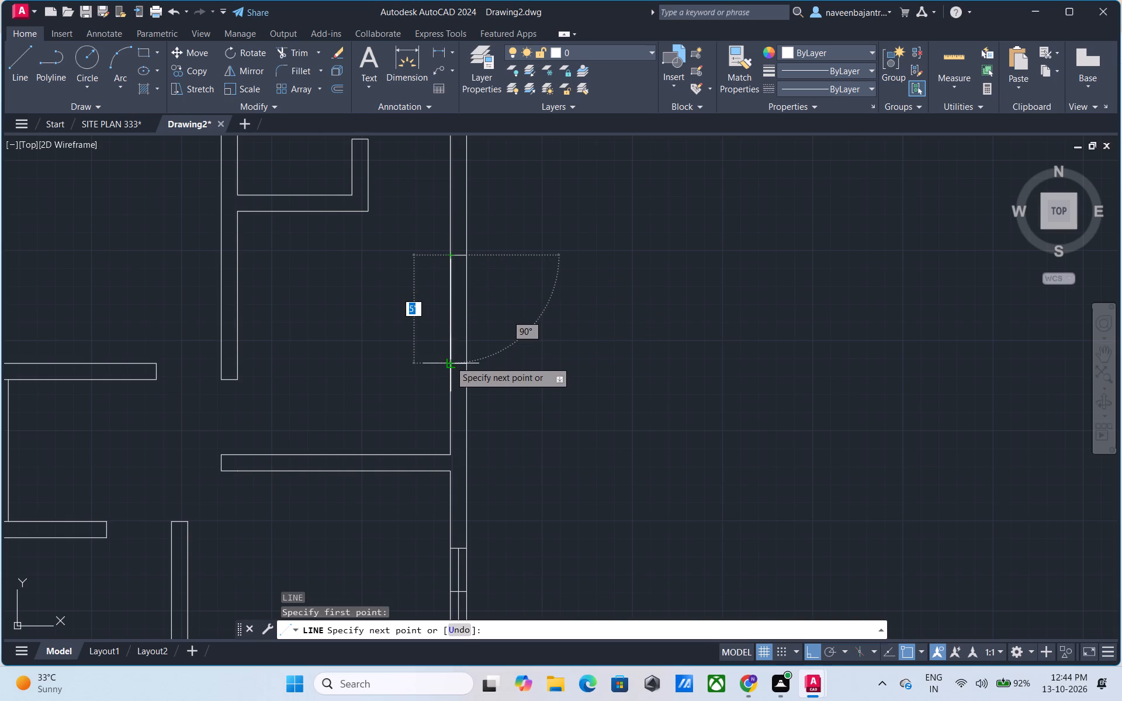
left_click(450, 361)
key("Escape")
Draw a horizontal line across the right wall from the 5' line's midpoint and trim the part outside the wall.
key("l")
key("space")
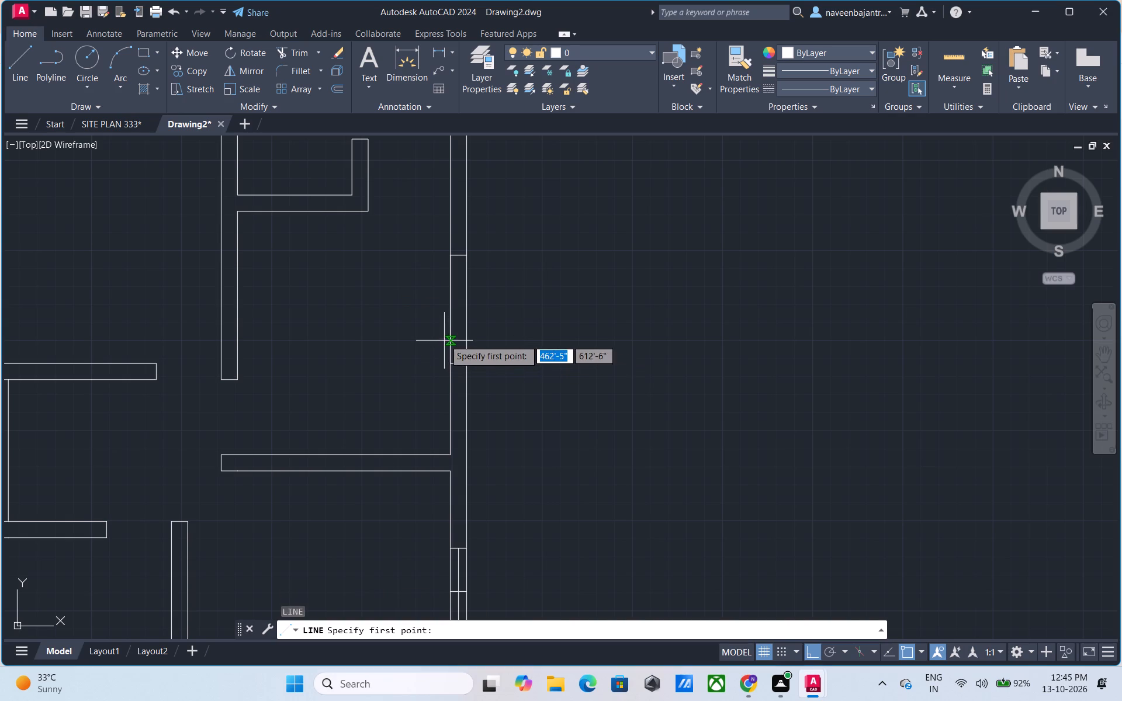
left_click(449, 311)
left_click(479, 310)
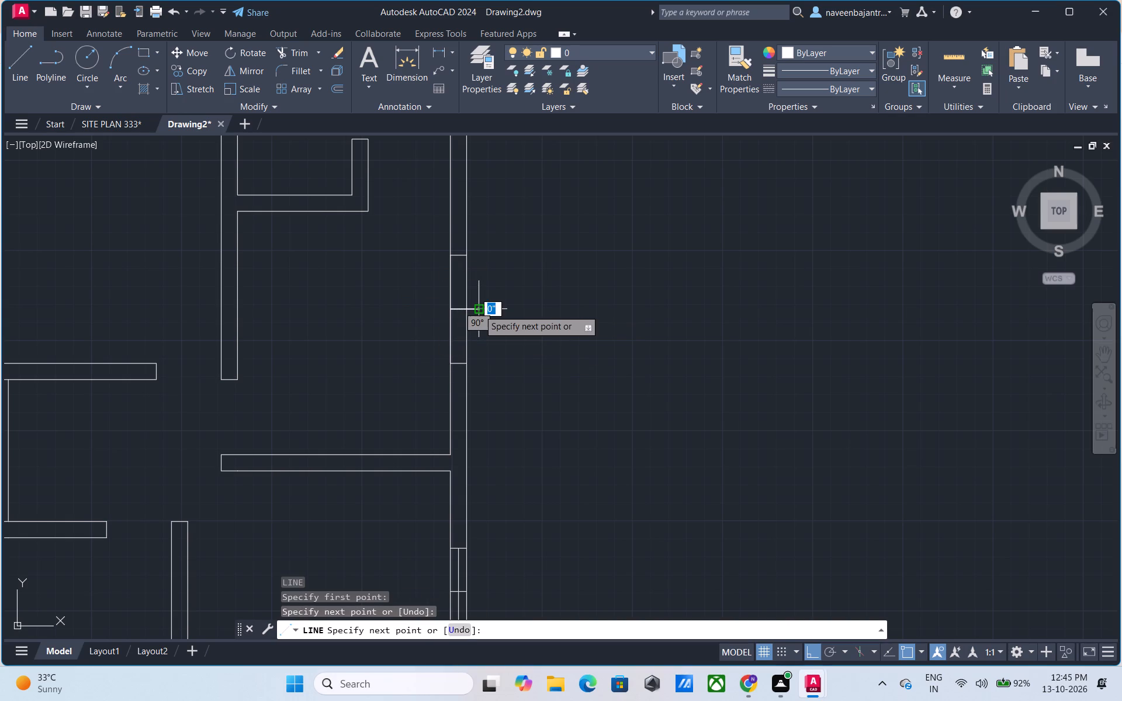
key("Escape")
type("tr")
key("space")
left_click(478, 310)
key("Escape")
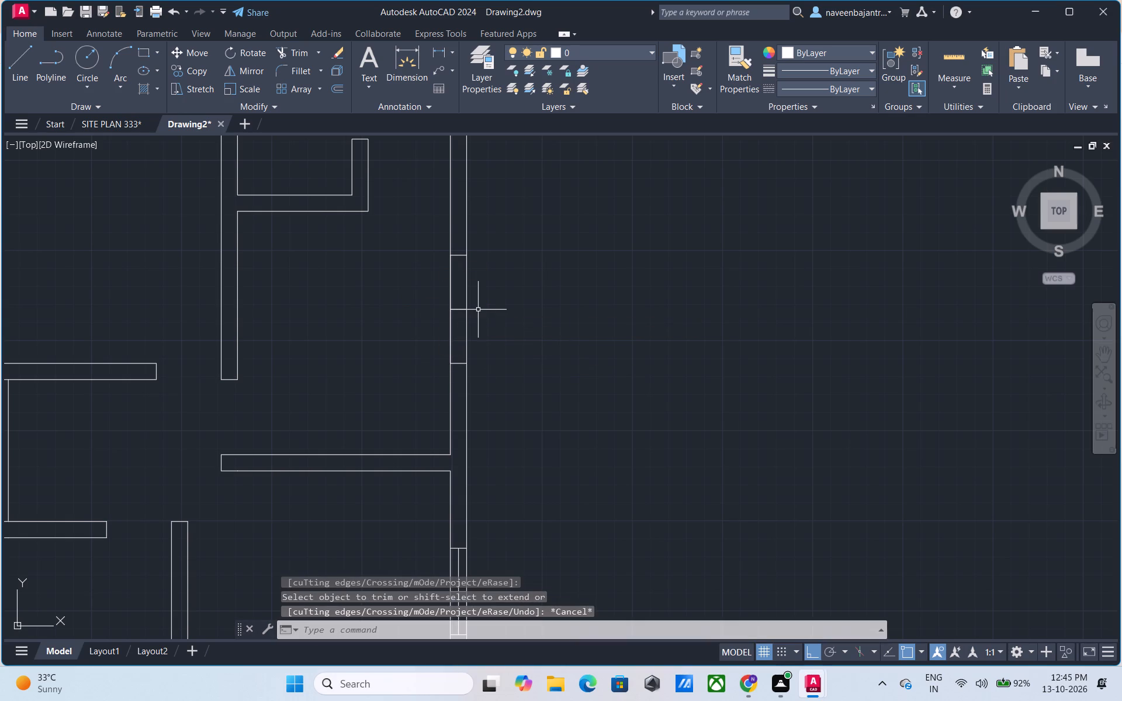
Offset the horizontal midpoint line in the upper-right room's right-wall window opening 1' upward and 1' downward.
type("o 1'")
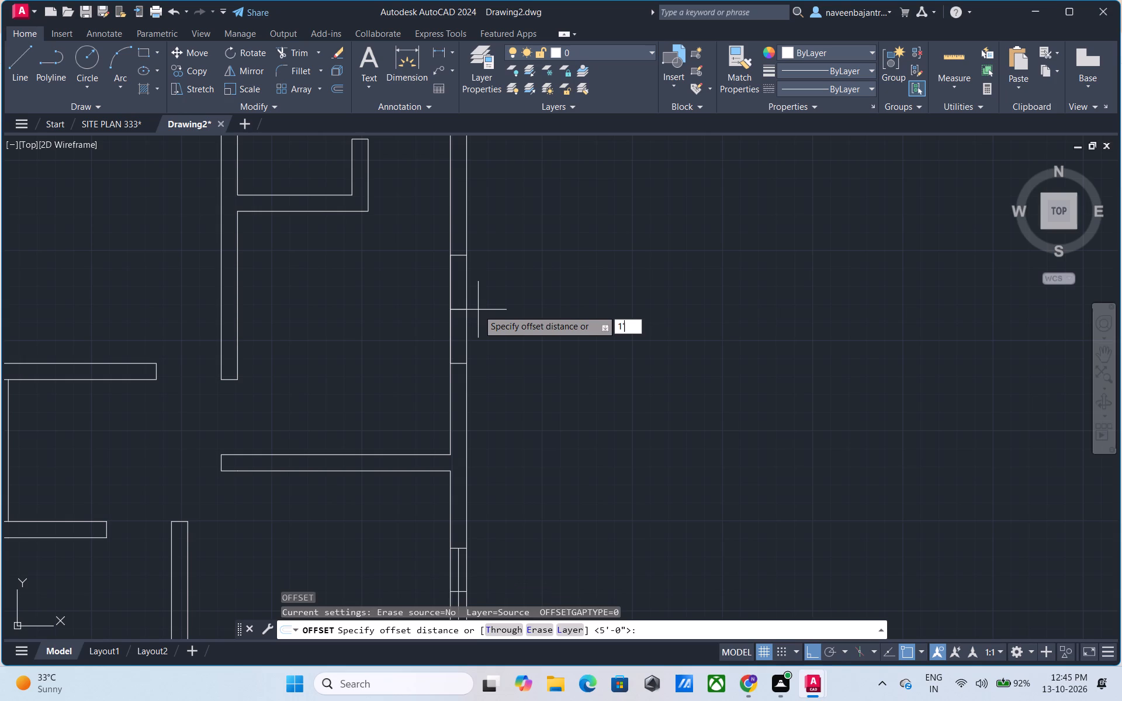
key("Return")
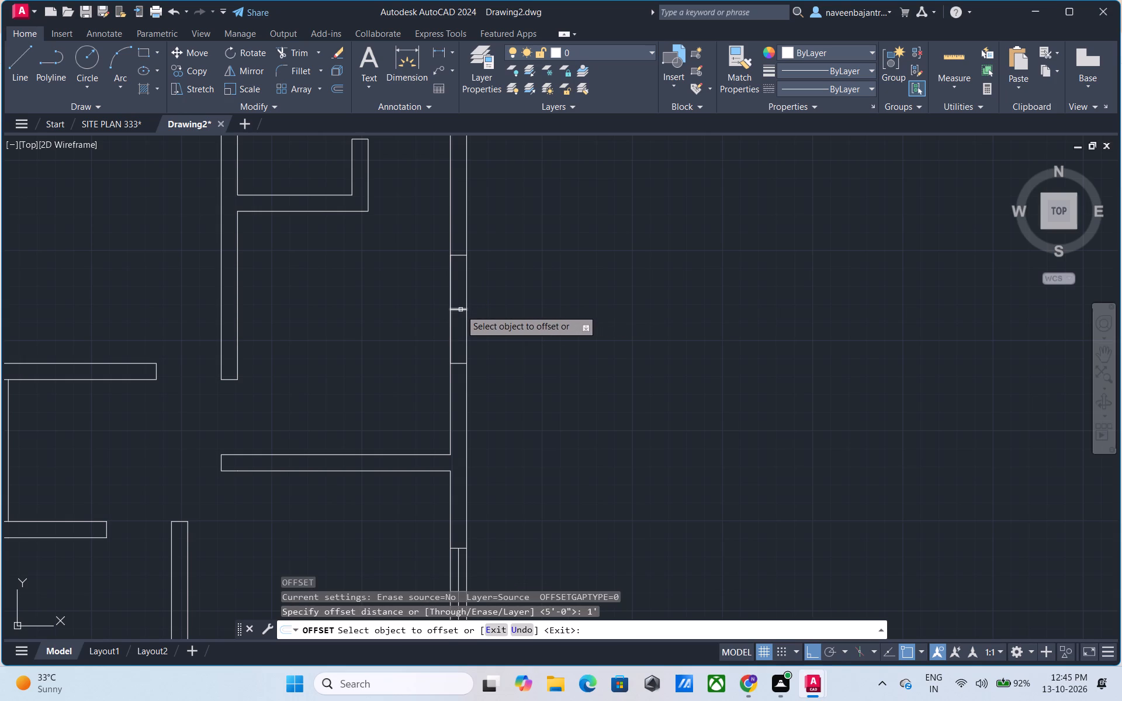
left_click(460, 310)
left_click(460, 301)
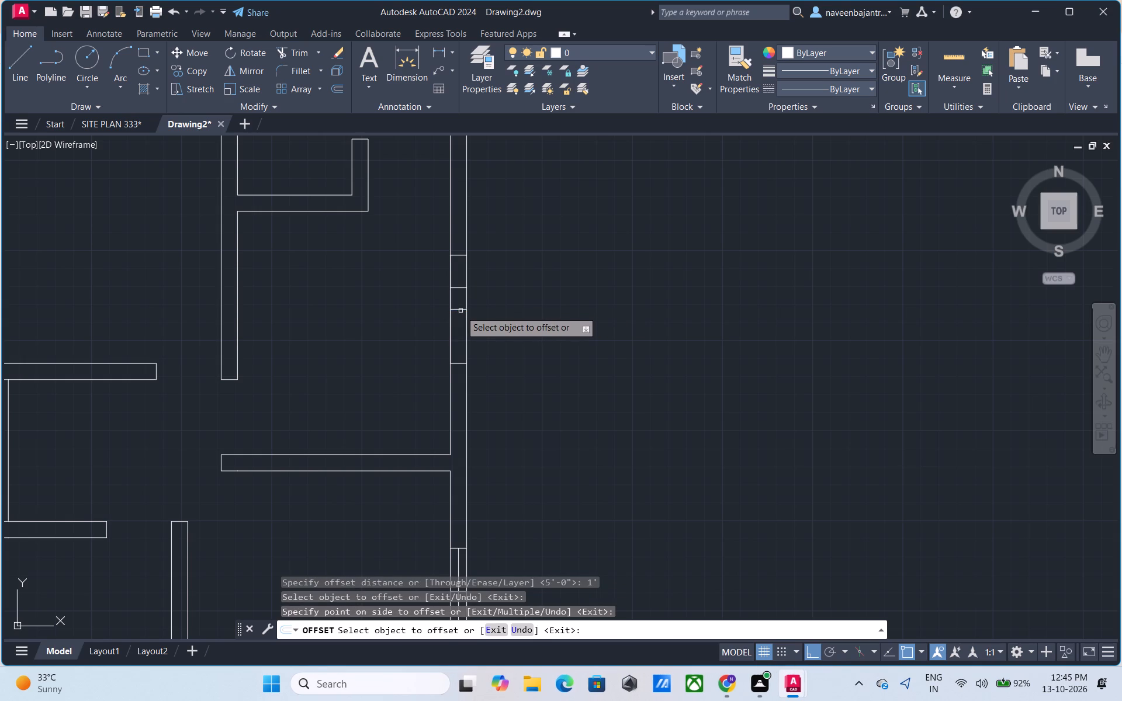
left_click(460, 310)
left_click(460, 328)
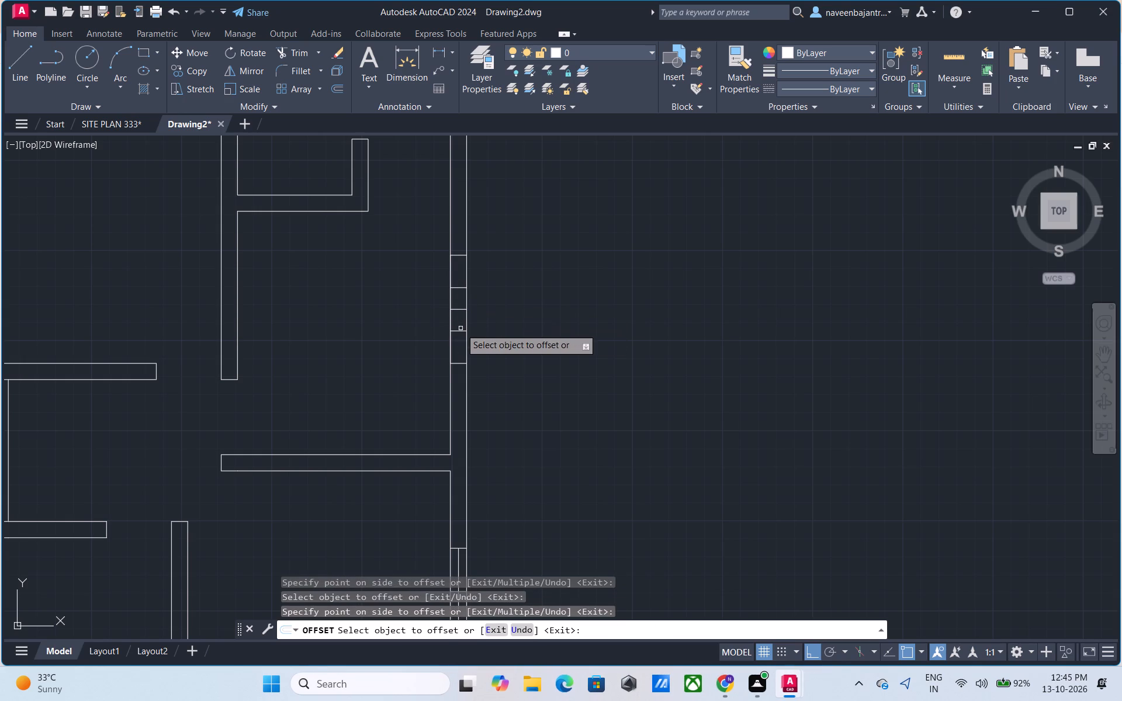
key("Escape")
Trim away the original midpoint line between the two new offset lines in the right wall's window.
type("tr")
key("space")
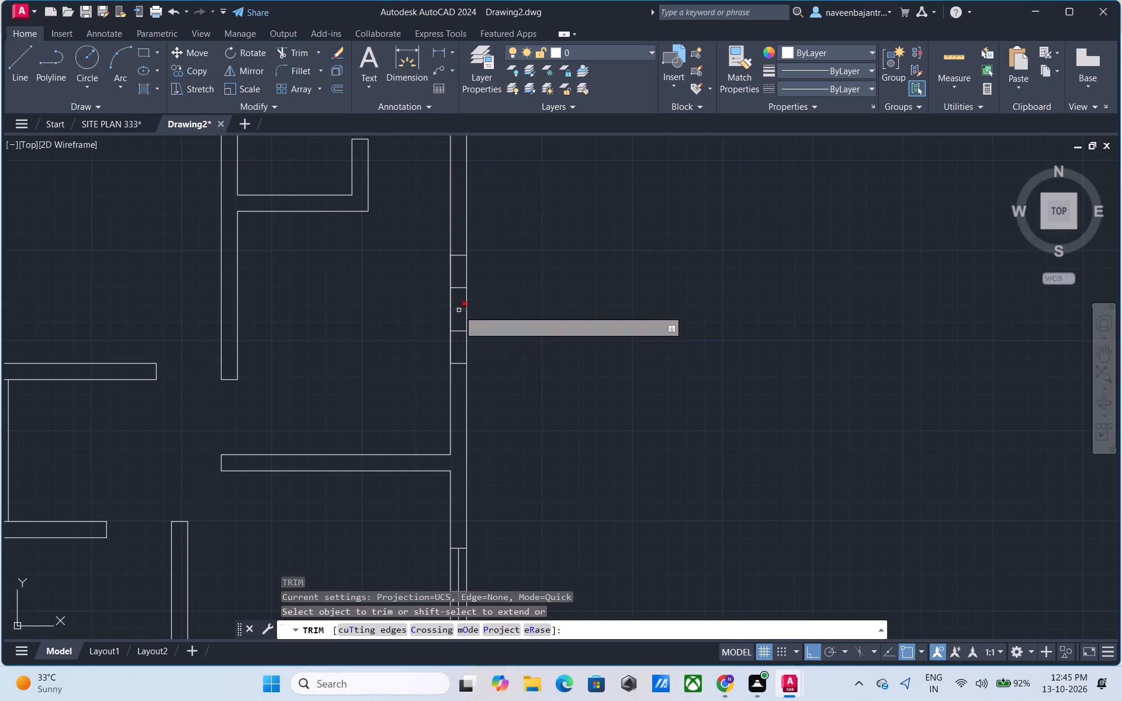
left_click(459, 310)
key("Escape")
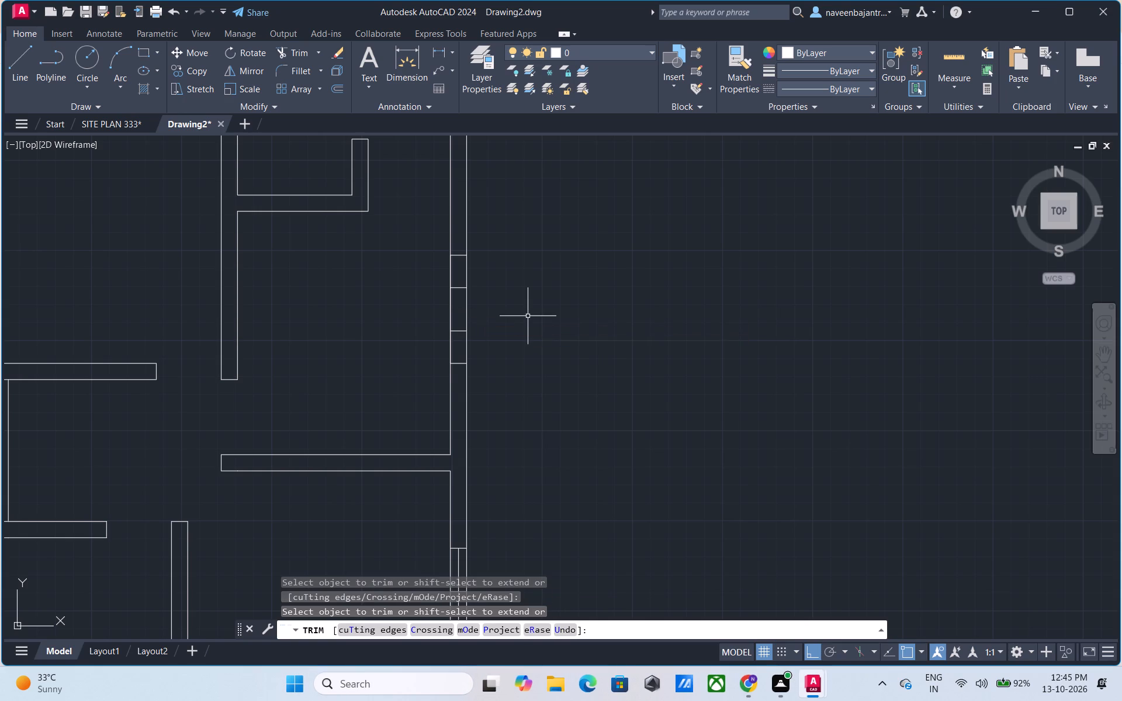
Draw the window's vertical centre line within the right wall, from the opening's top line midpoint to its bottom line midpoint.
type("l")
key("space")
left_click(458, 254)
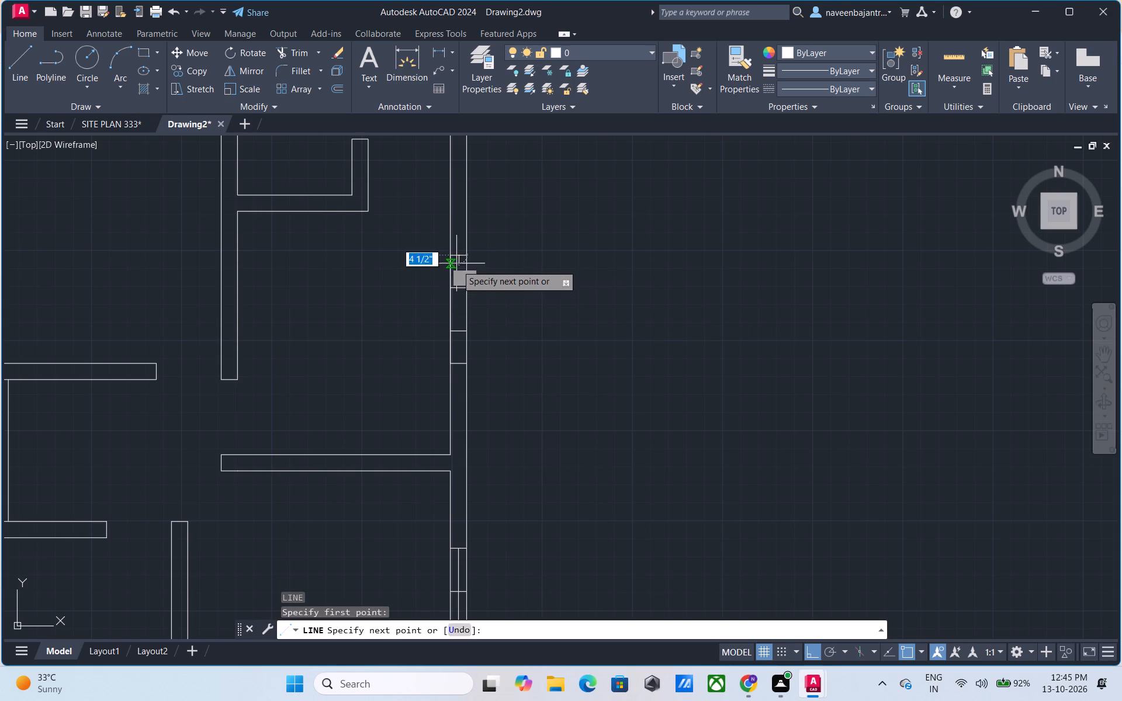
left_click(458, 362)
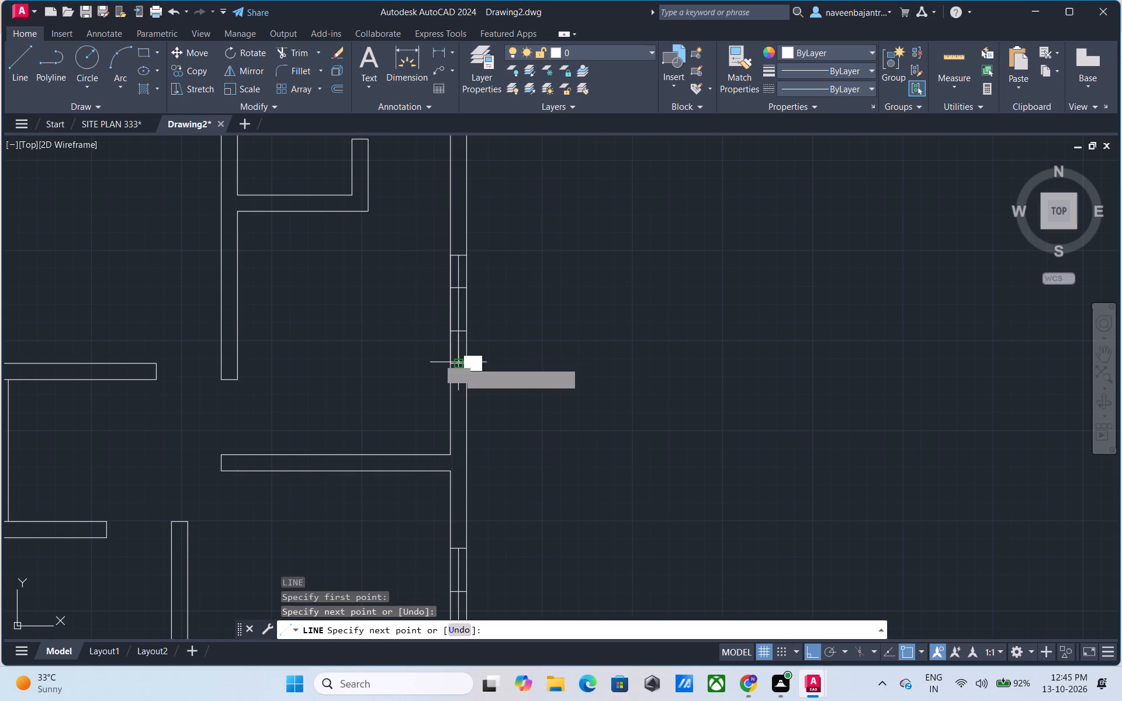
key("Escape")
Draw a short vertical line crossing the lower-right room's bottom wall, near that wall's left corner.
scroll(518, 369, "down", 2)
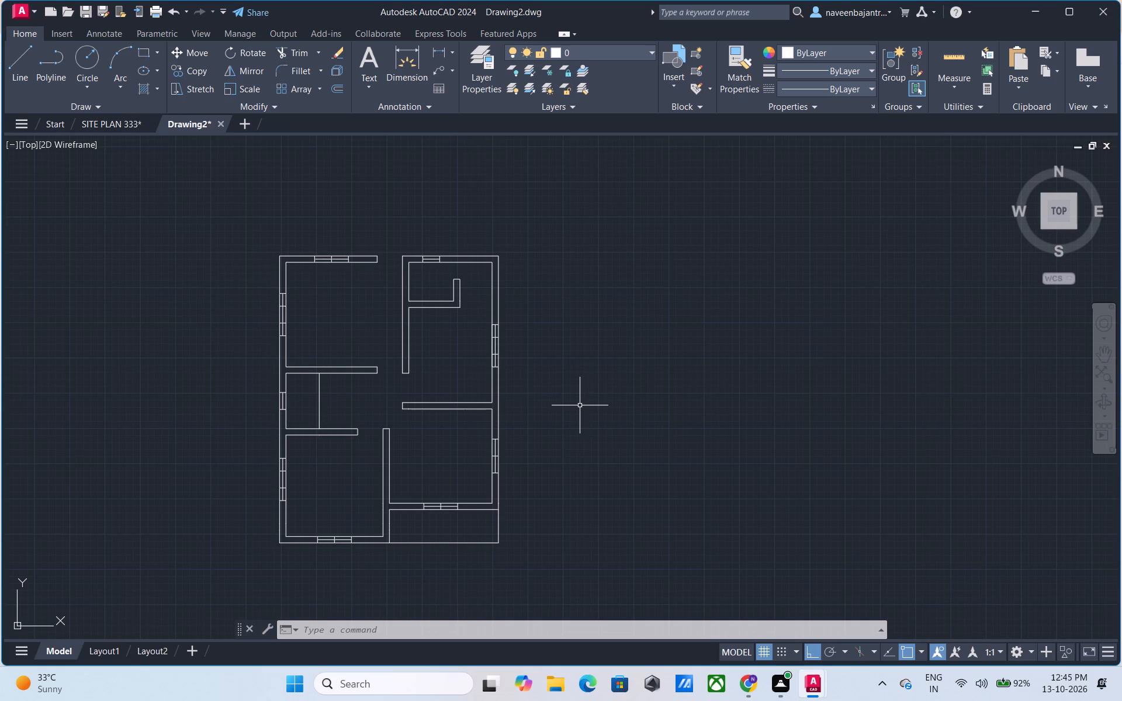
middle_click_drag(579, 407, 672, 366)
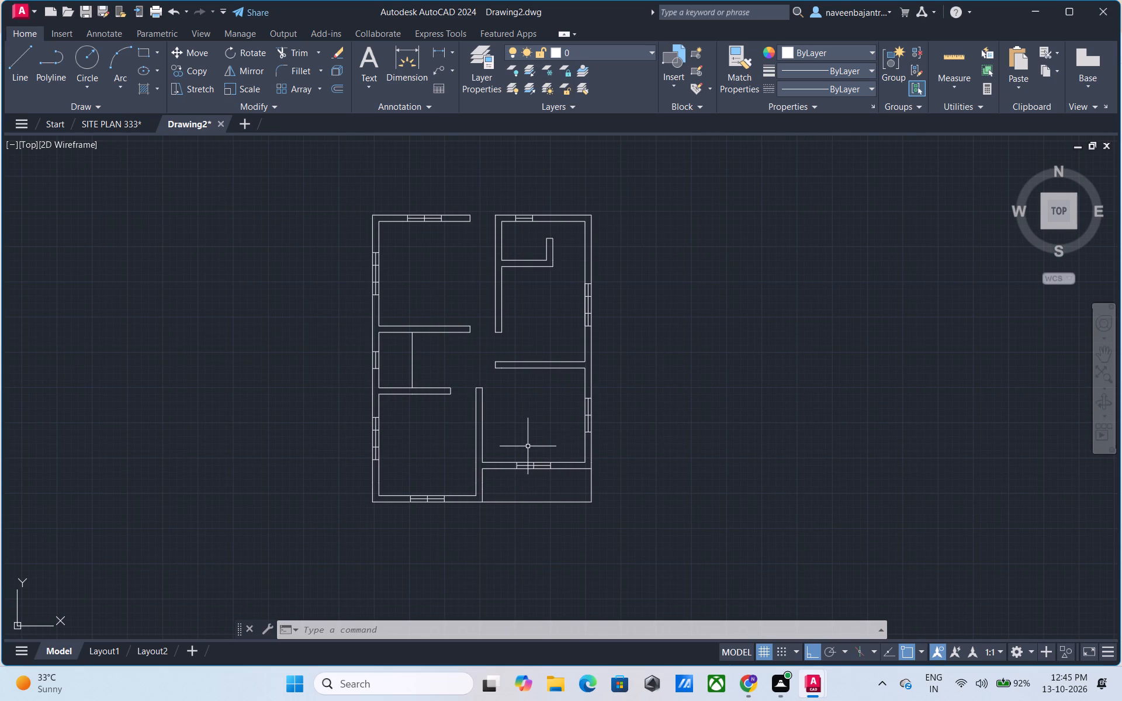
middle_click_drag(527, 446, 552, 377)
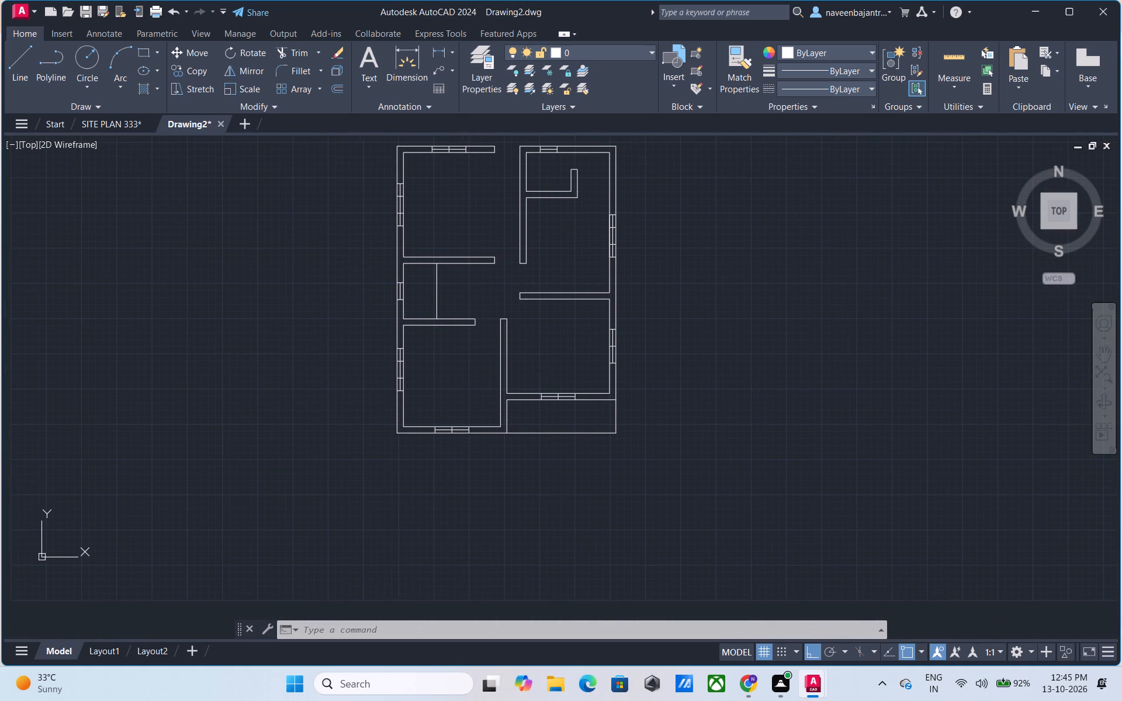
scroll(532, 376, "up", 2)
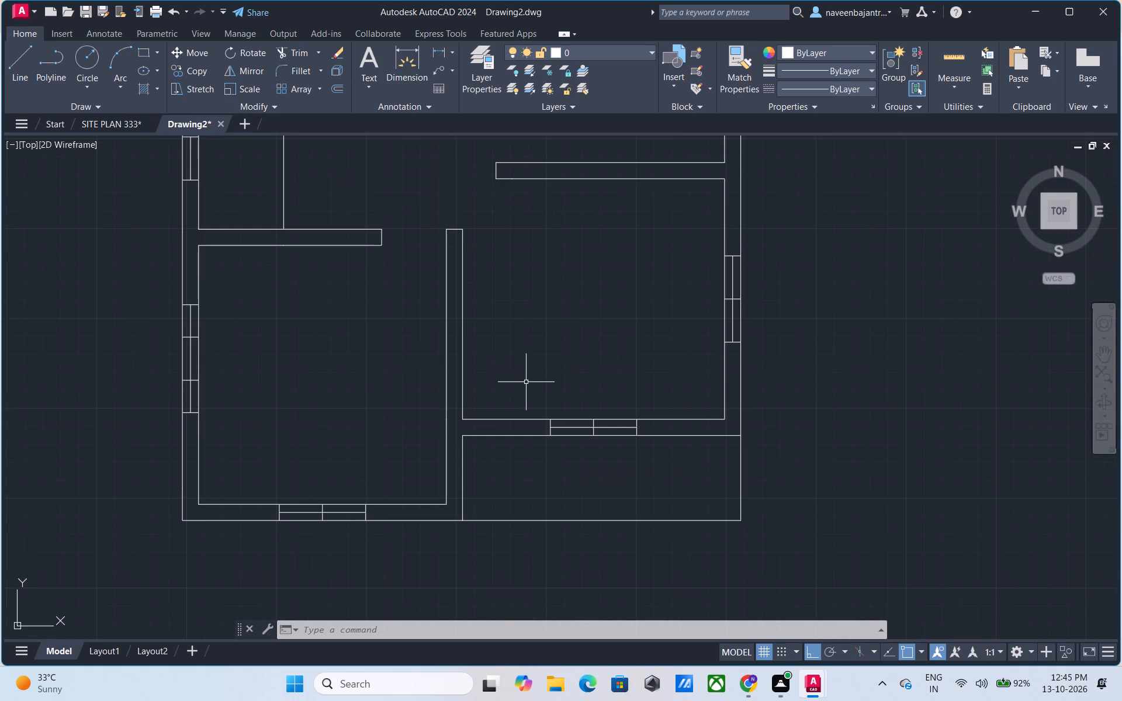
middle_click_drag(478, 394, 508, 340)
scroll(508, 340, "up", 2)
scroll(508, 340, "down", 2)
key("Escape")
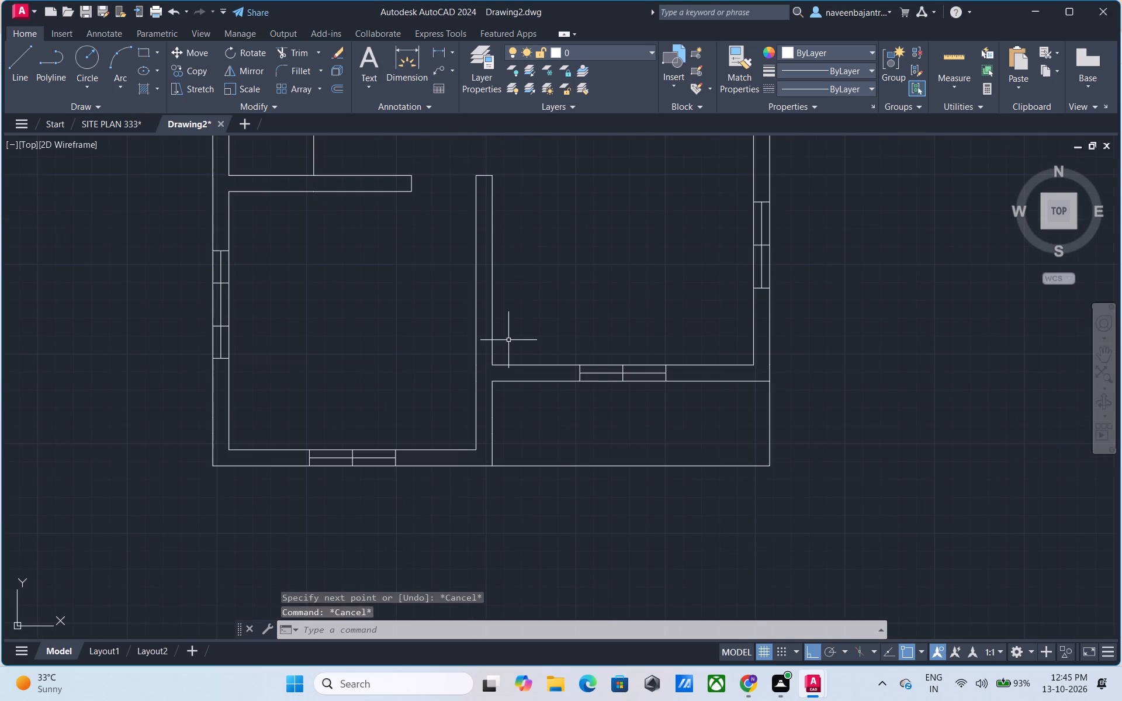
type("l")
key("space")
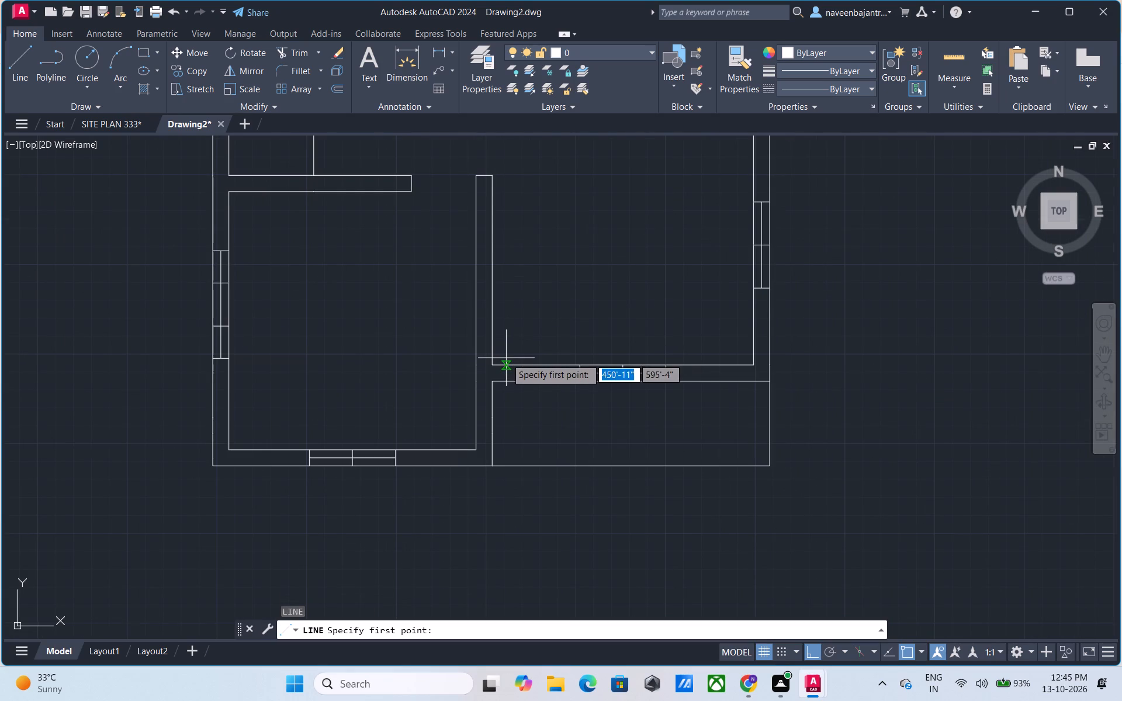
left_click(508, 353)
left_click(504, 403)
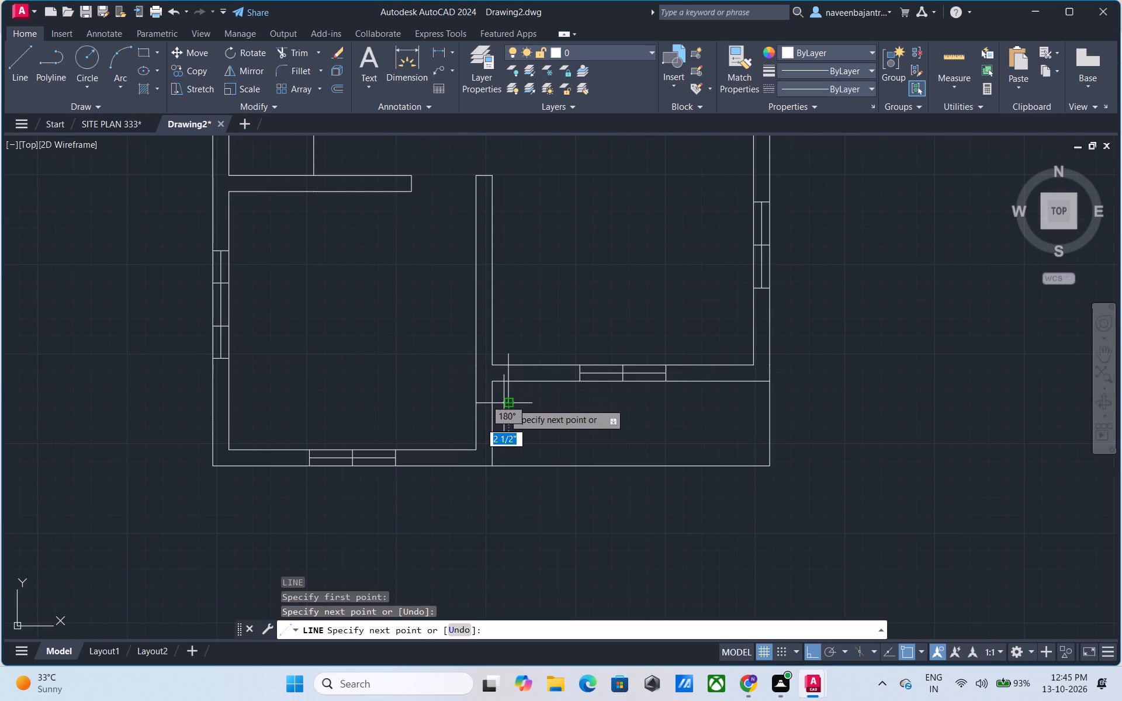
key("Escape")
Trim the ends of the short vertical line that project above and below the bottom wall.
type("tr")
key("space")
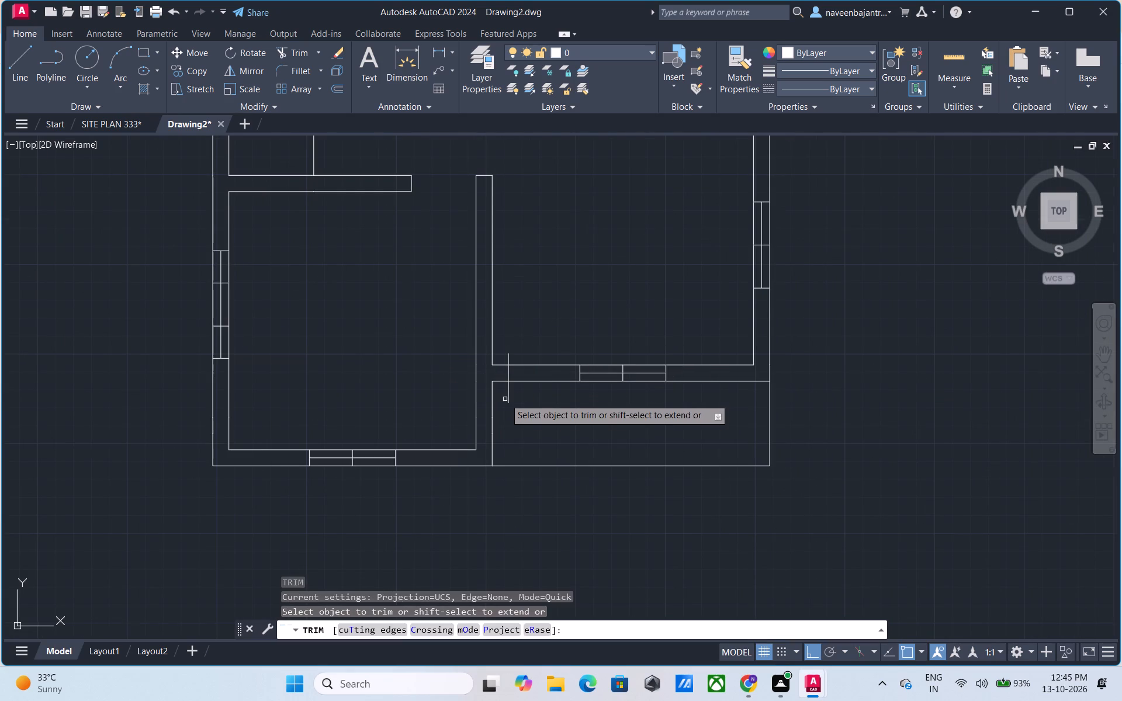
left_click(508, 395)
left_click(508, 358)
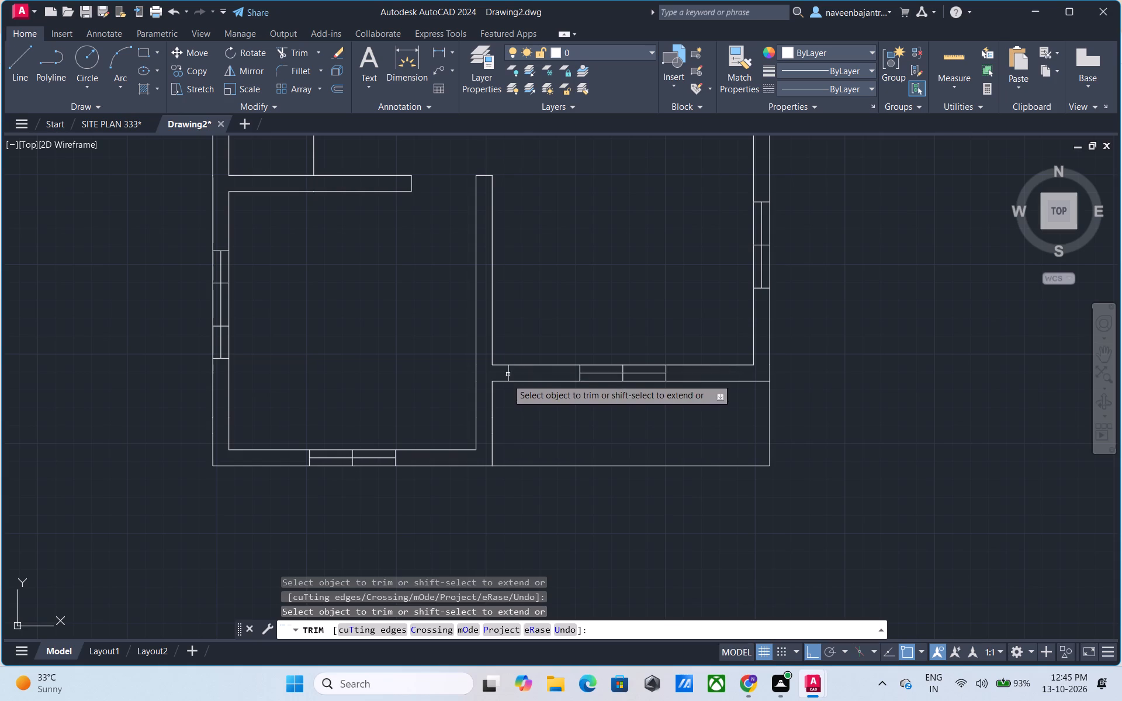
key("Escape")
Offset the short vertical line in the lower-right room's bottom wall 3' to the right for the door opening.
type("o 3'")
key("Return")
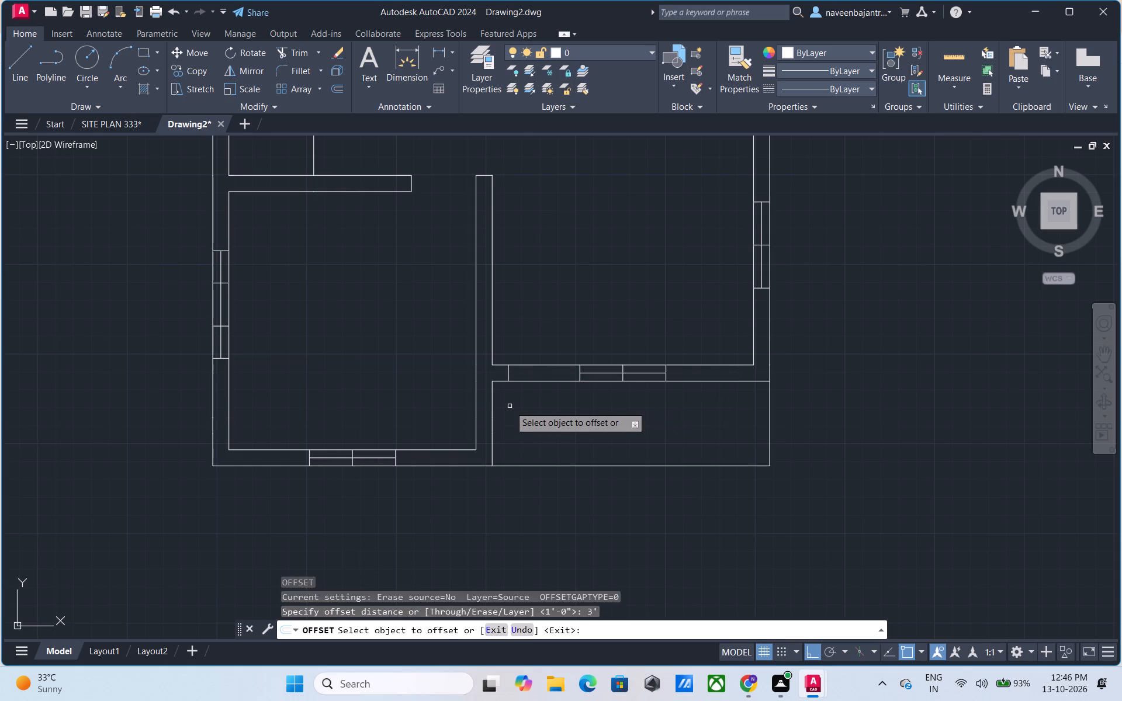
left_click(508, 375)
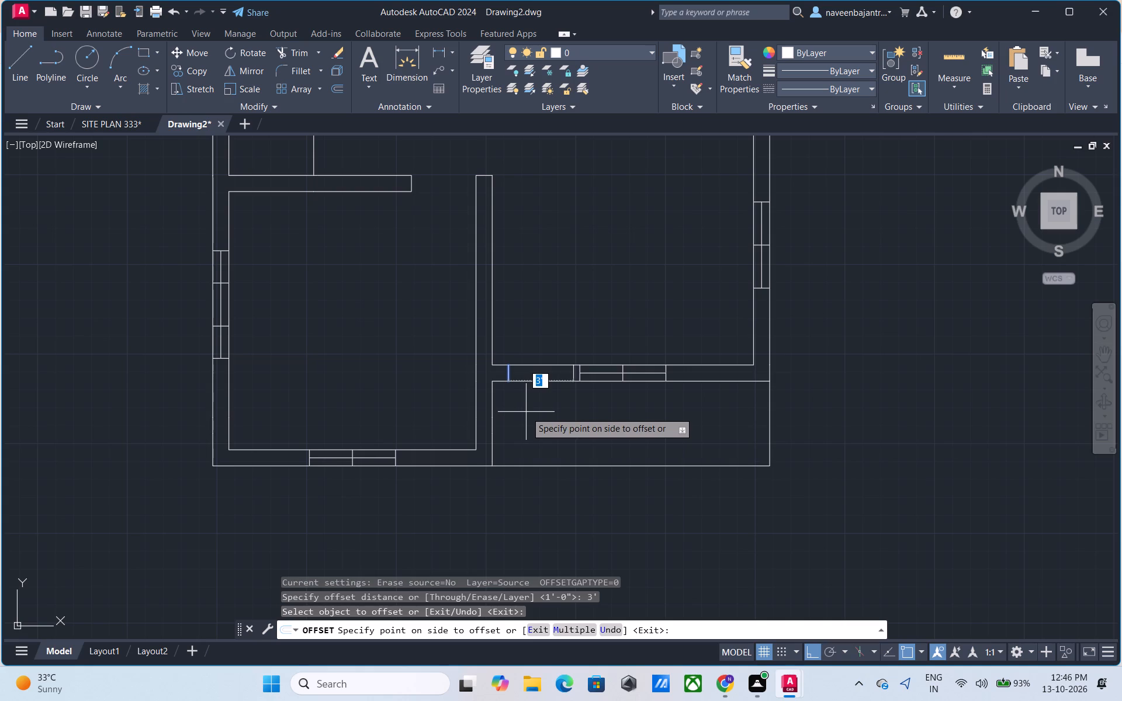
left_click(548, 373)
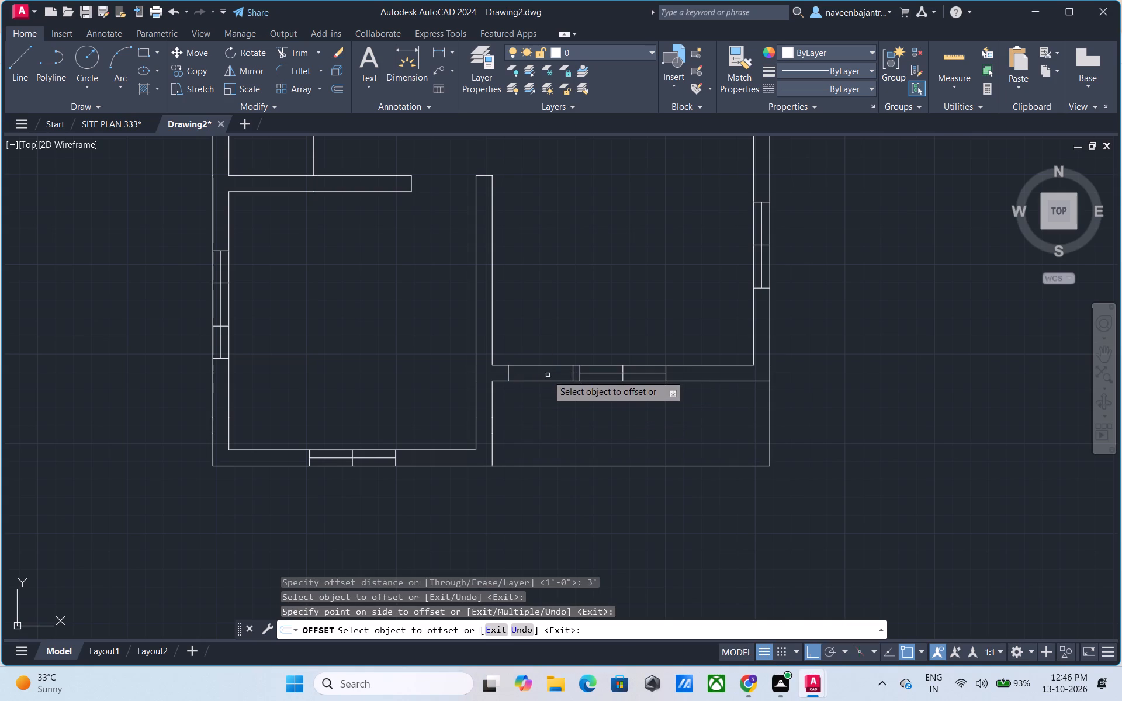
key("Escape")
Trim away all the existing window lines in the lower-right room's bottom wall, keeping the two door jamb lines.
type("tr")
key("space")
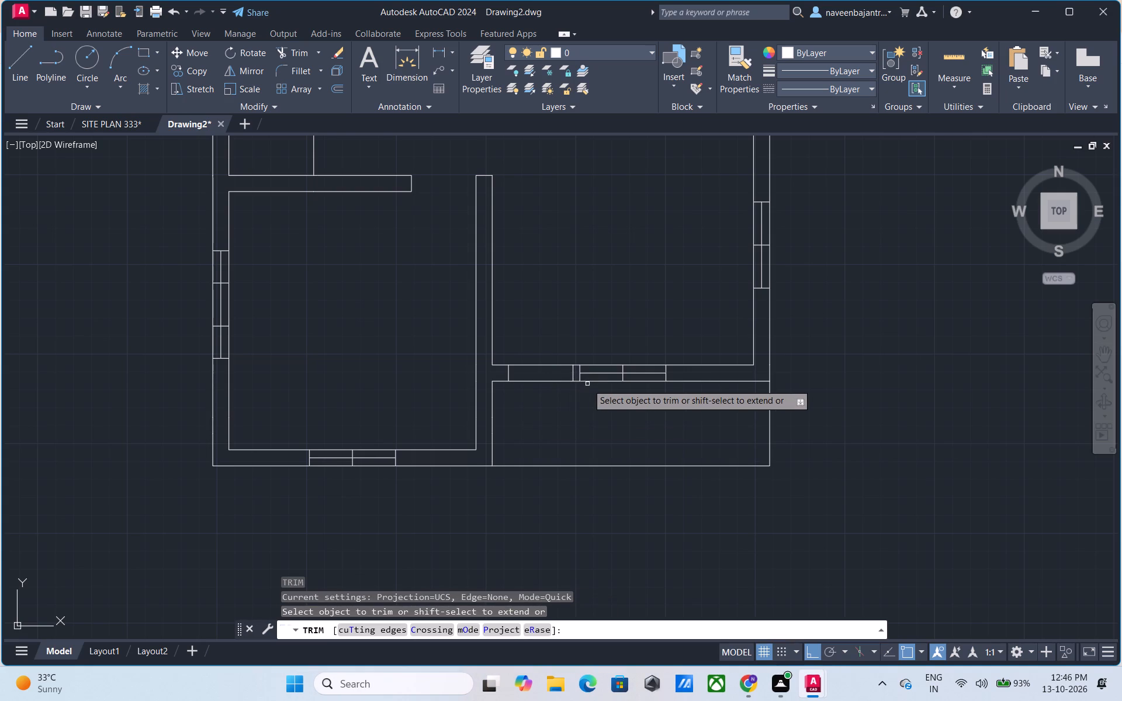
scroll(587, 384, "up", 2)
left_click(567, 367)
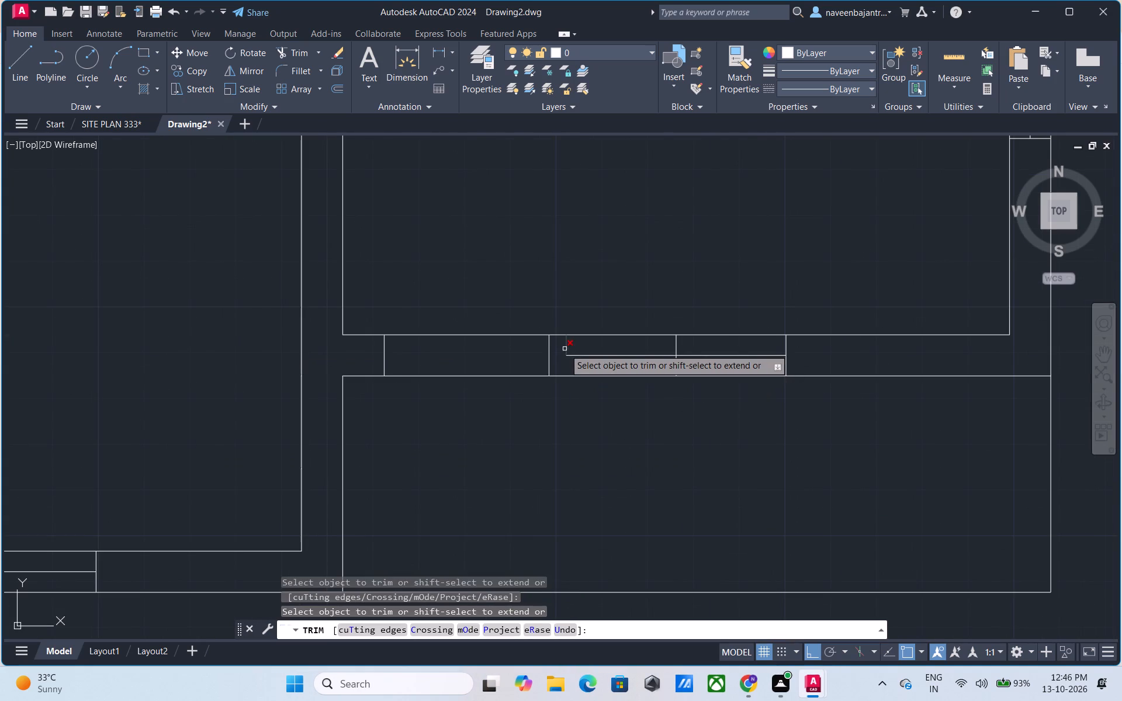
left_click(565, 349)
left_click(581, 356)
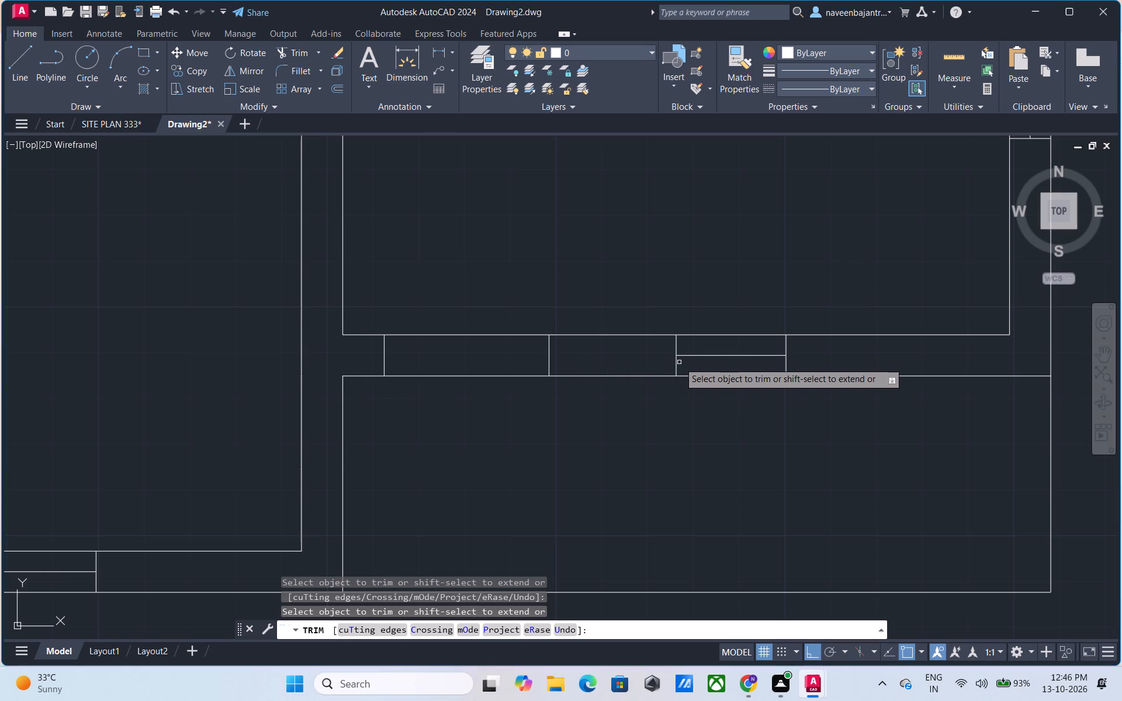
left_click(677, 367)
left_click(675, 350)
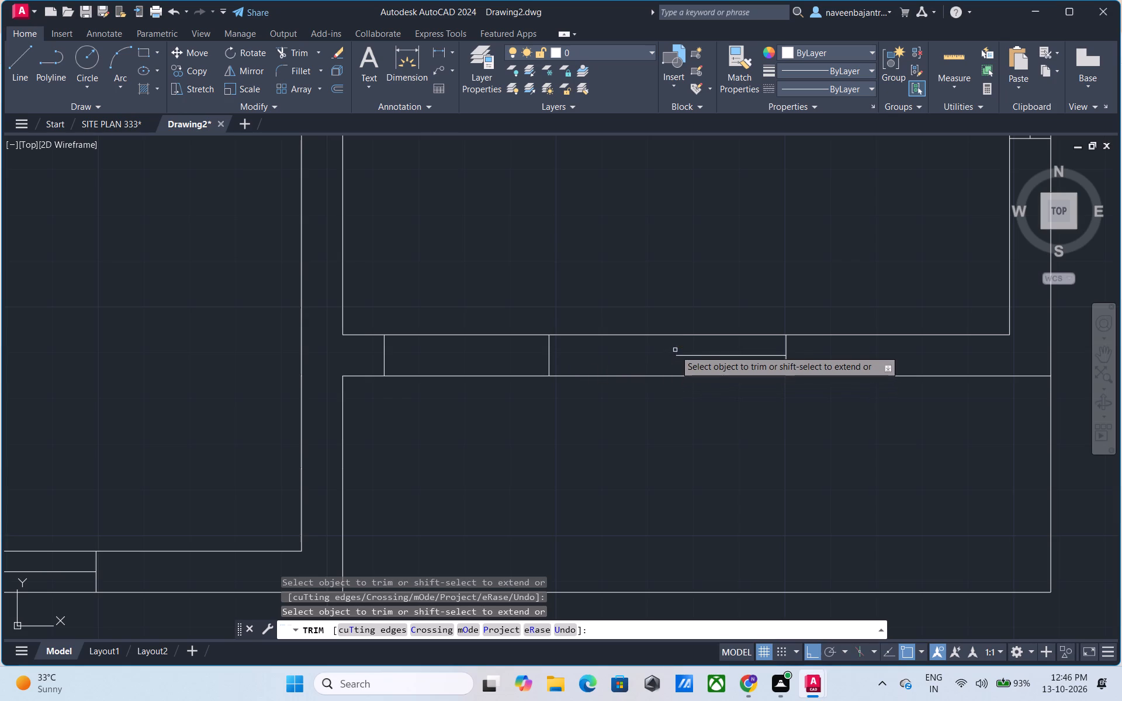
left_click(683, 354)
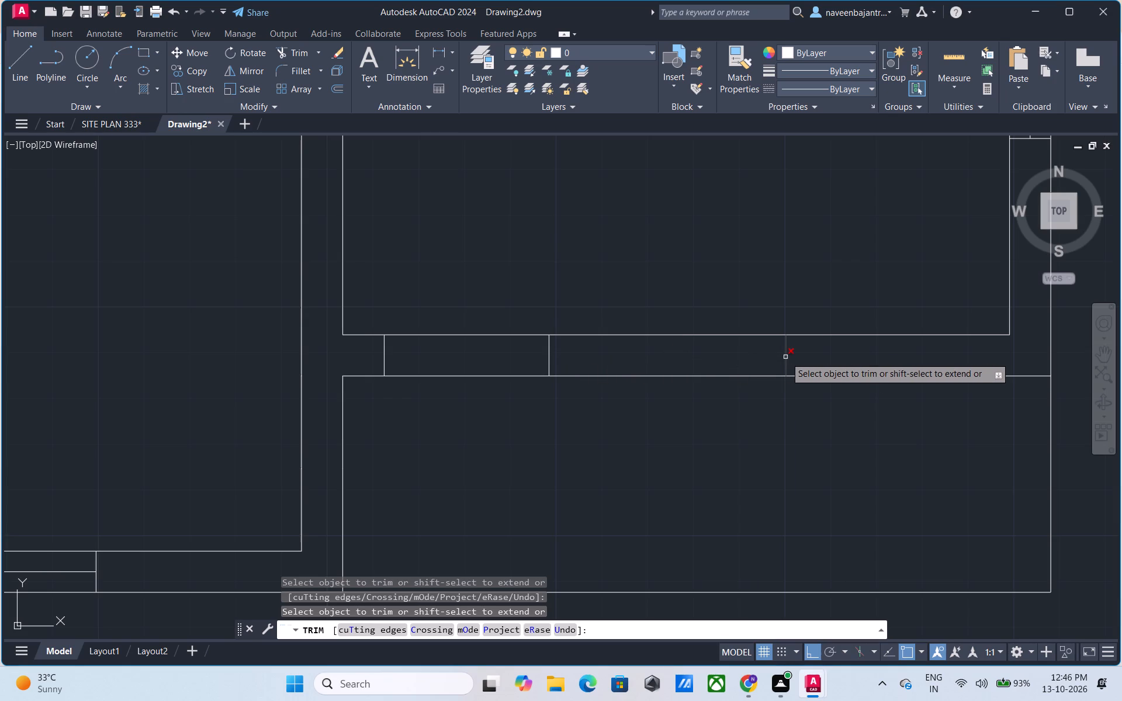
left_click(785, 357)
key("Escape")
Trim both faces of the bottom wall between the two jamb lines to open the 3' doorway.
type("tr")
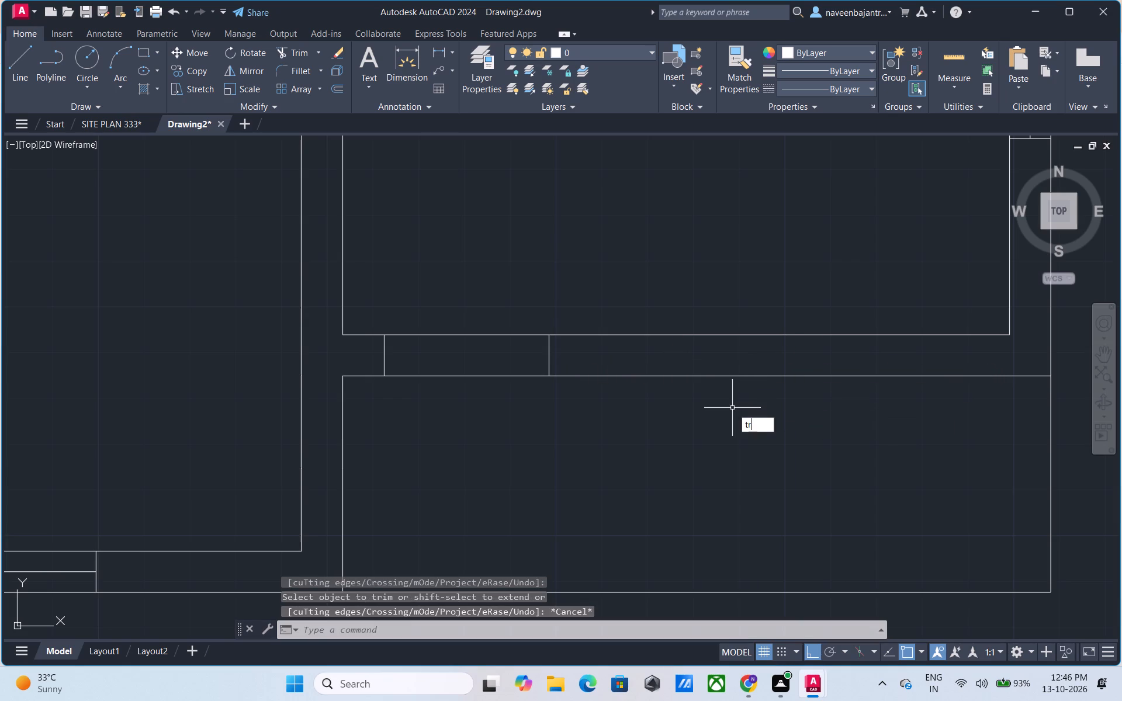
key("space")
left_click(476, 374)
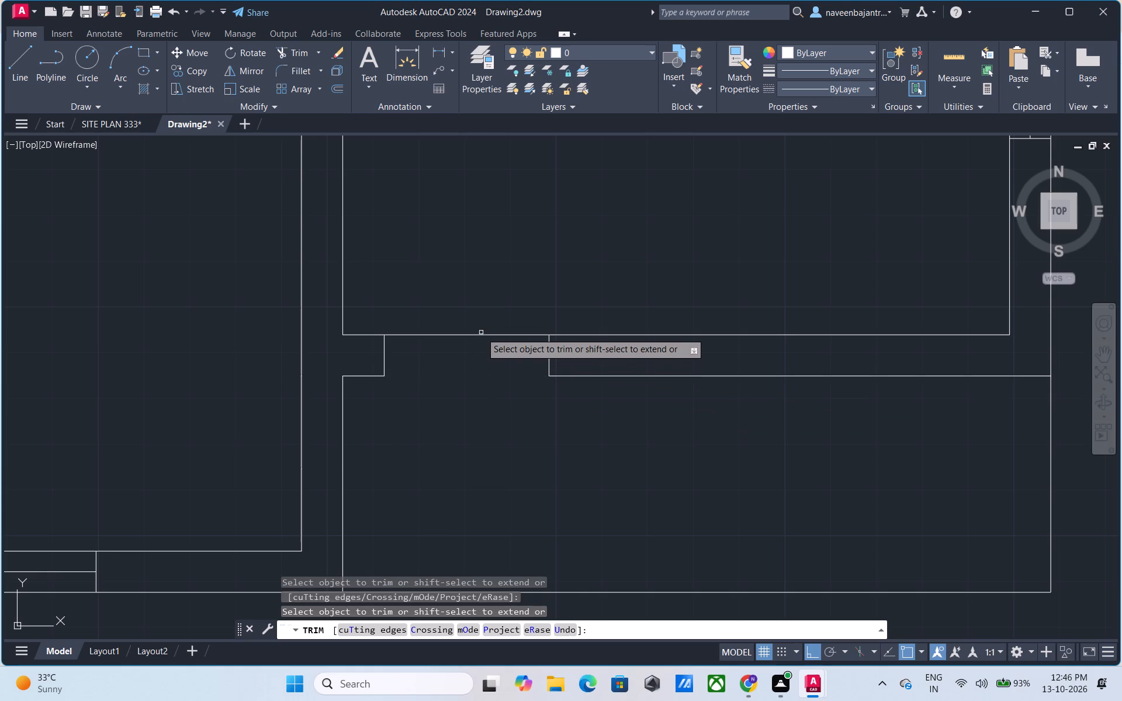
left_click(481, 334)
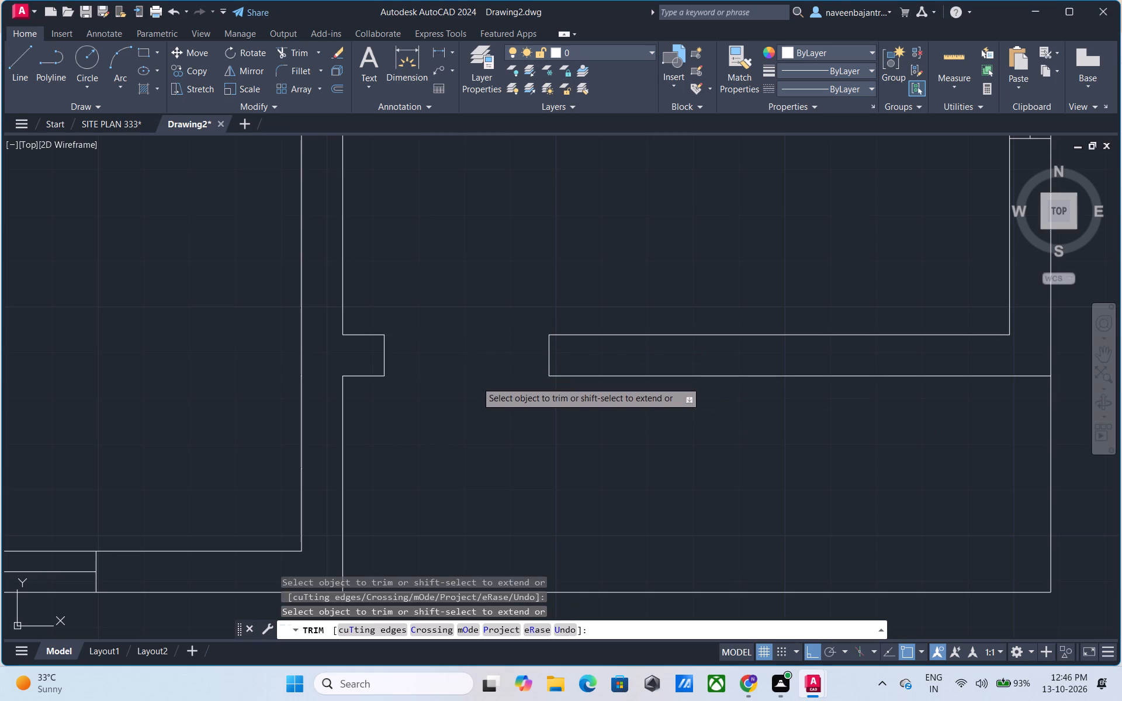
key("Escape")
Draw a vertical line across the middle of the bottom wall right of the doorway and trim its part above the wall.
scroll(476, 386, "down", 1)
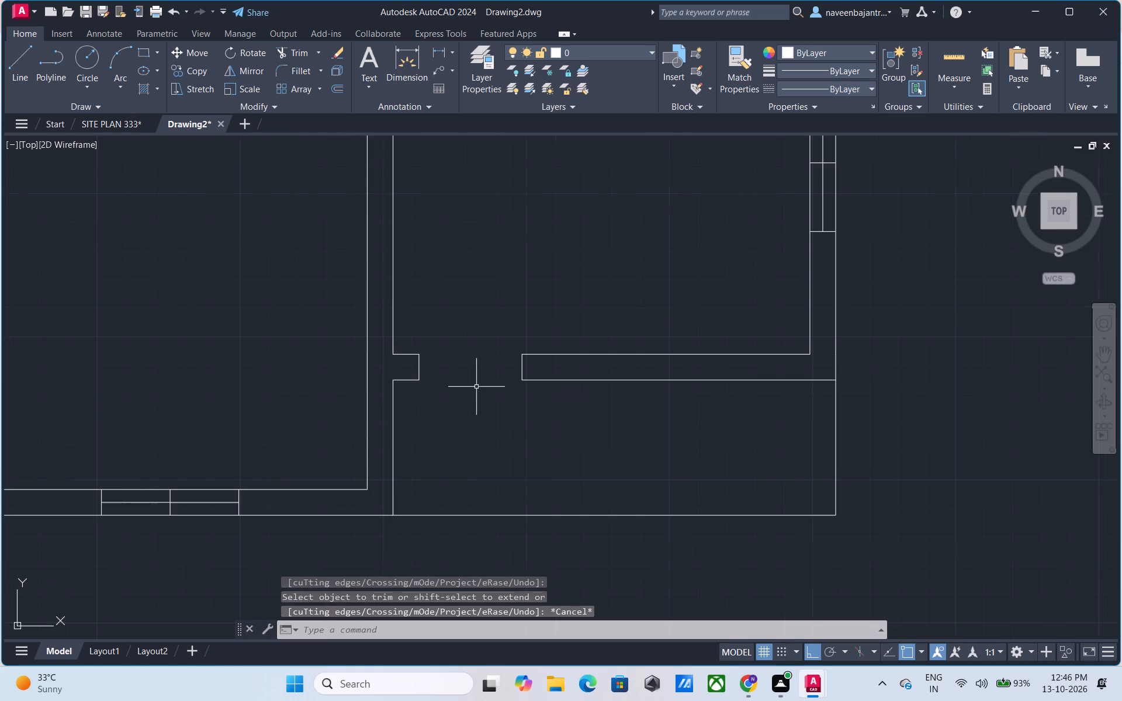
key("Escape")
type("l")
key("space")
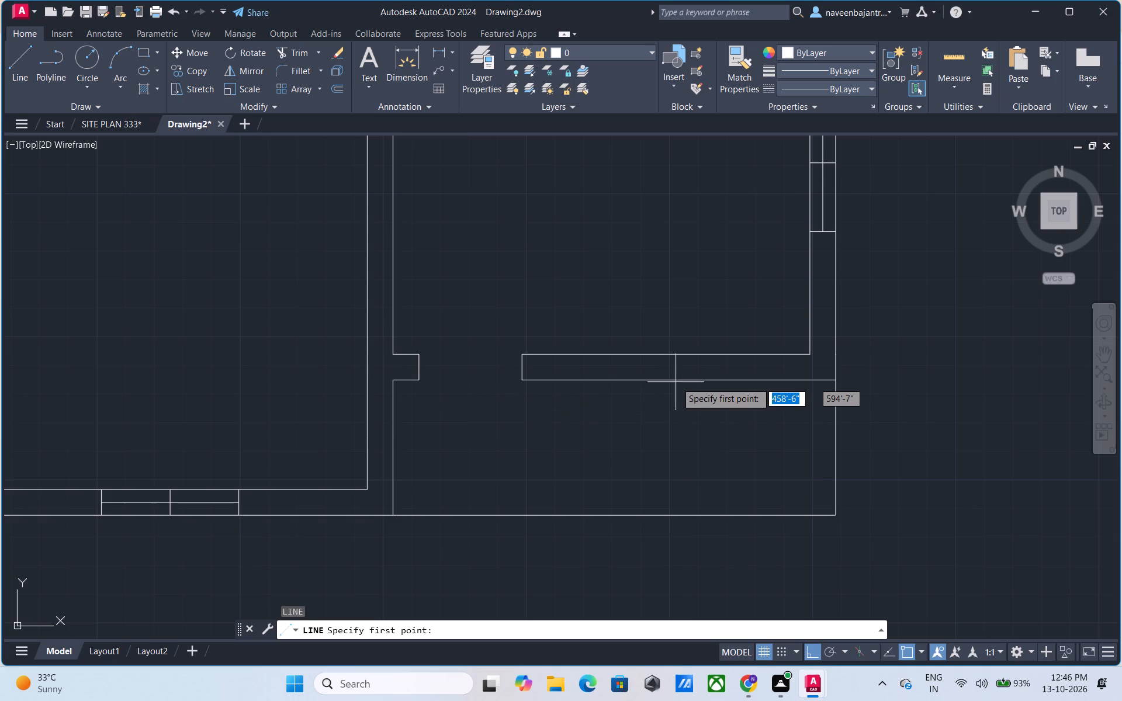
left_click(679, 382)
left_click(680, 334)
key("Escape")
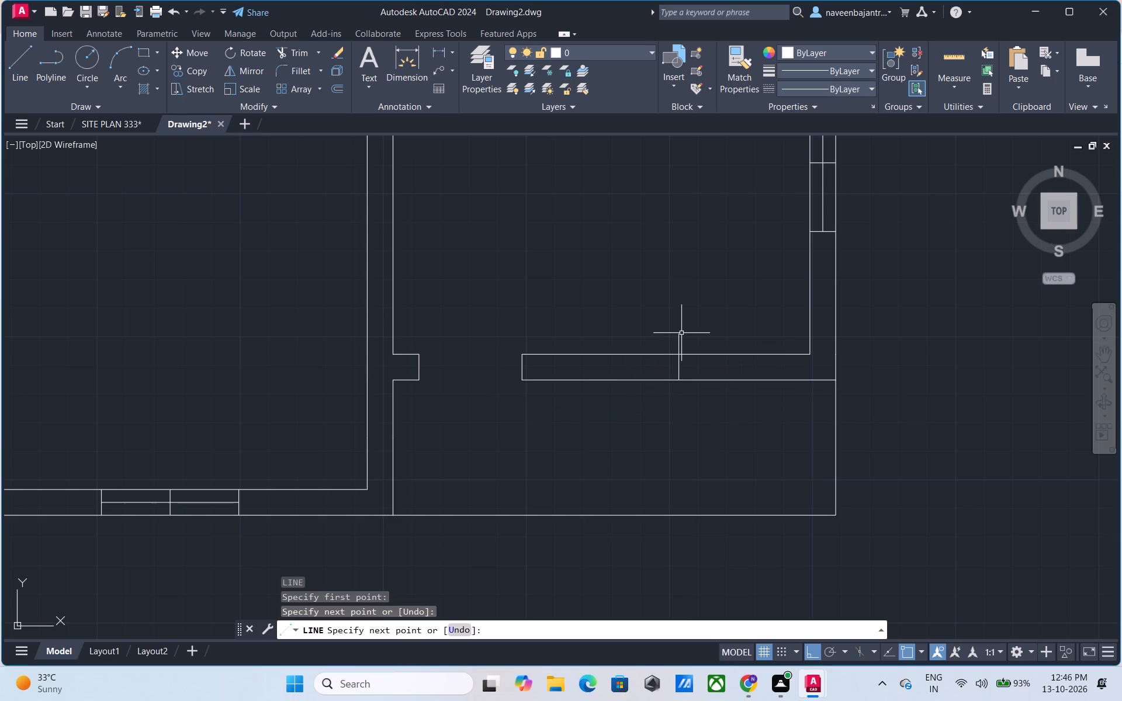
key("t")
type("r")
key("space")
left_click(678, 339)
key("Escape")
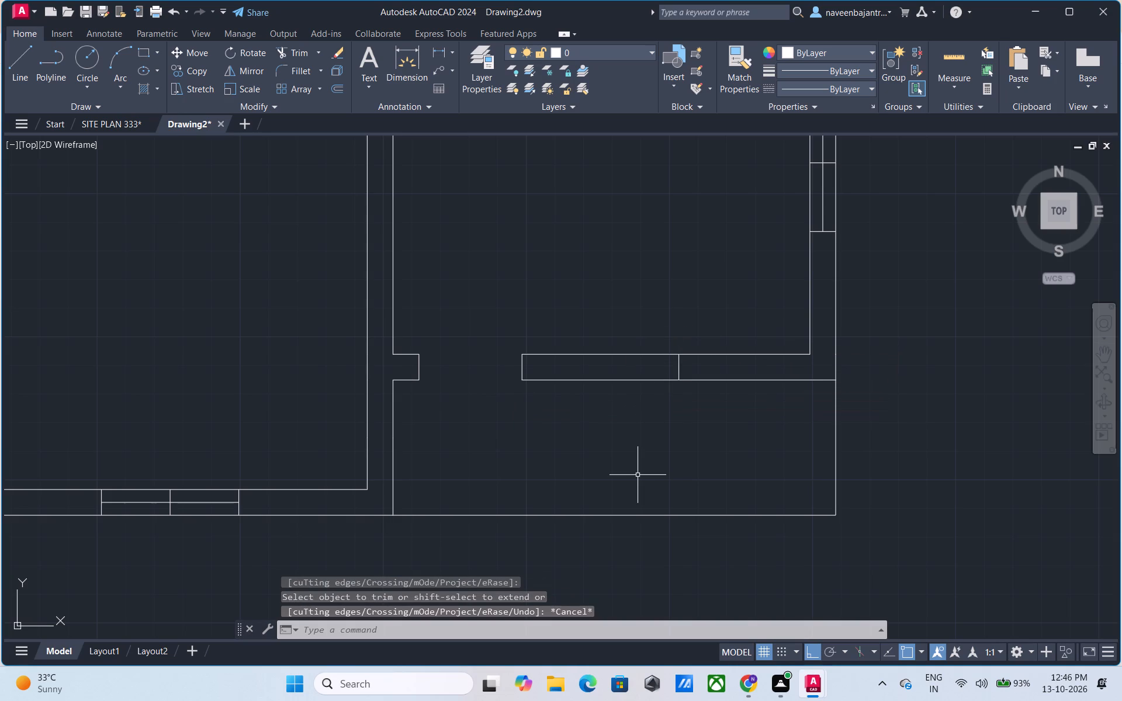
Offset the vertical line in the bottom wall right of the doorway by 2' to both sides for the window edges.
type("o 2'")
key("Return")
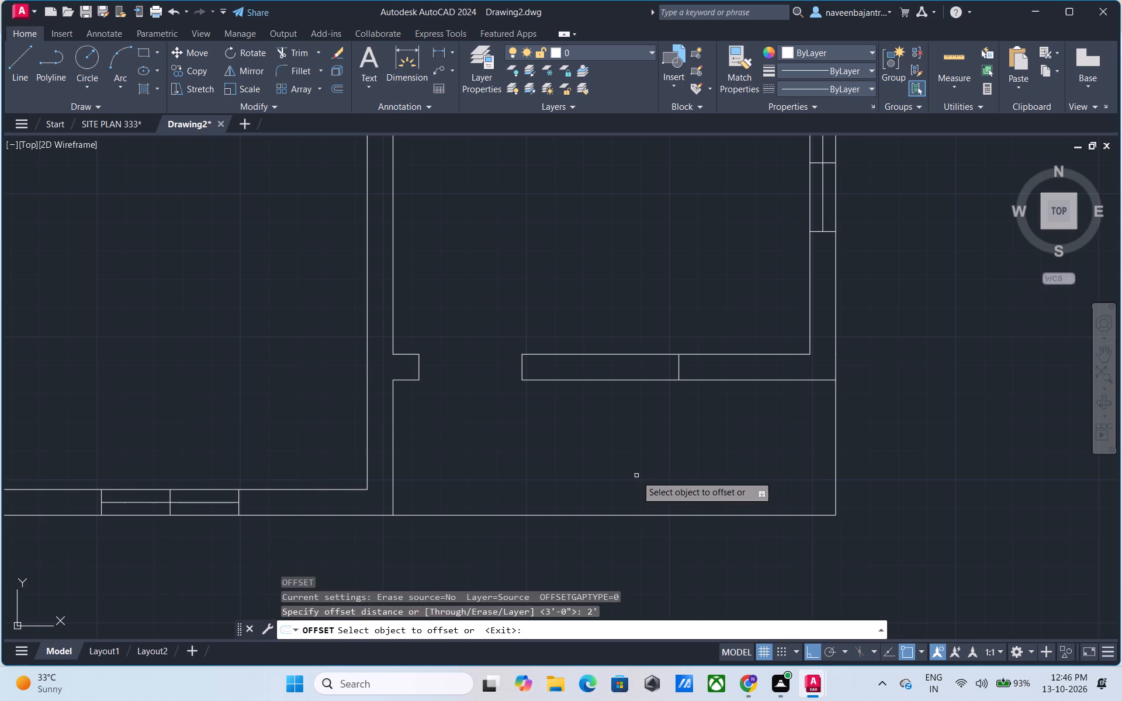
left_click(678, 369)
left_click(663, 369)
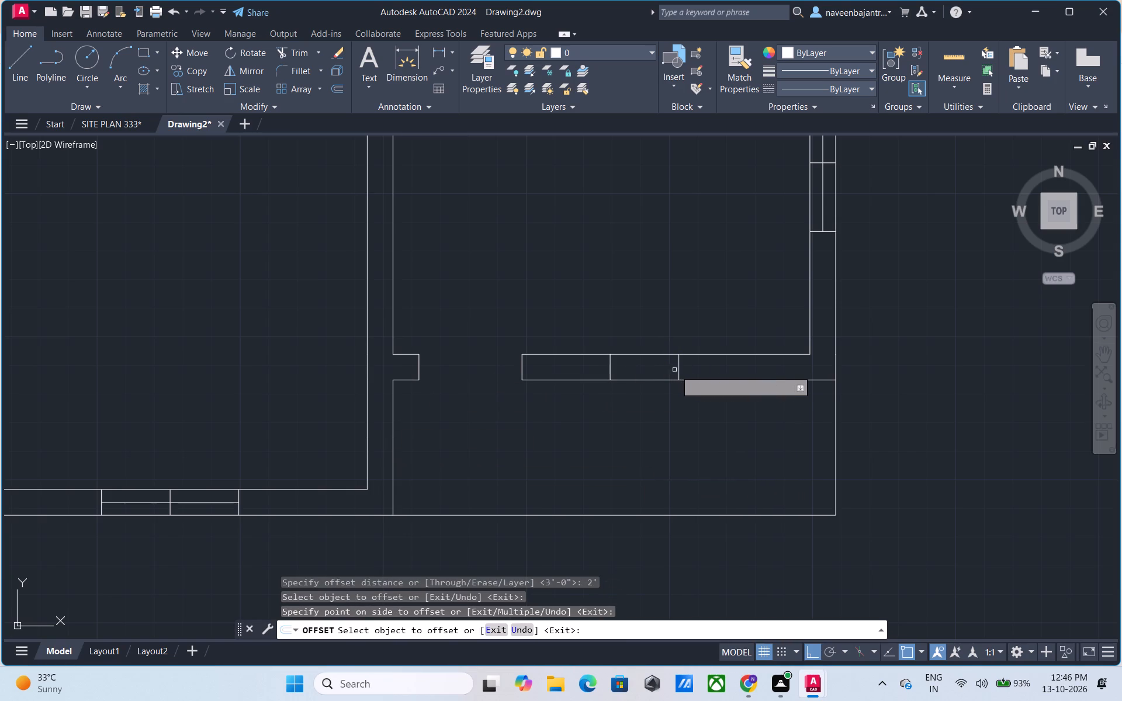
left_click(678, 369)
left_click(704, 369)
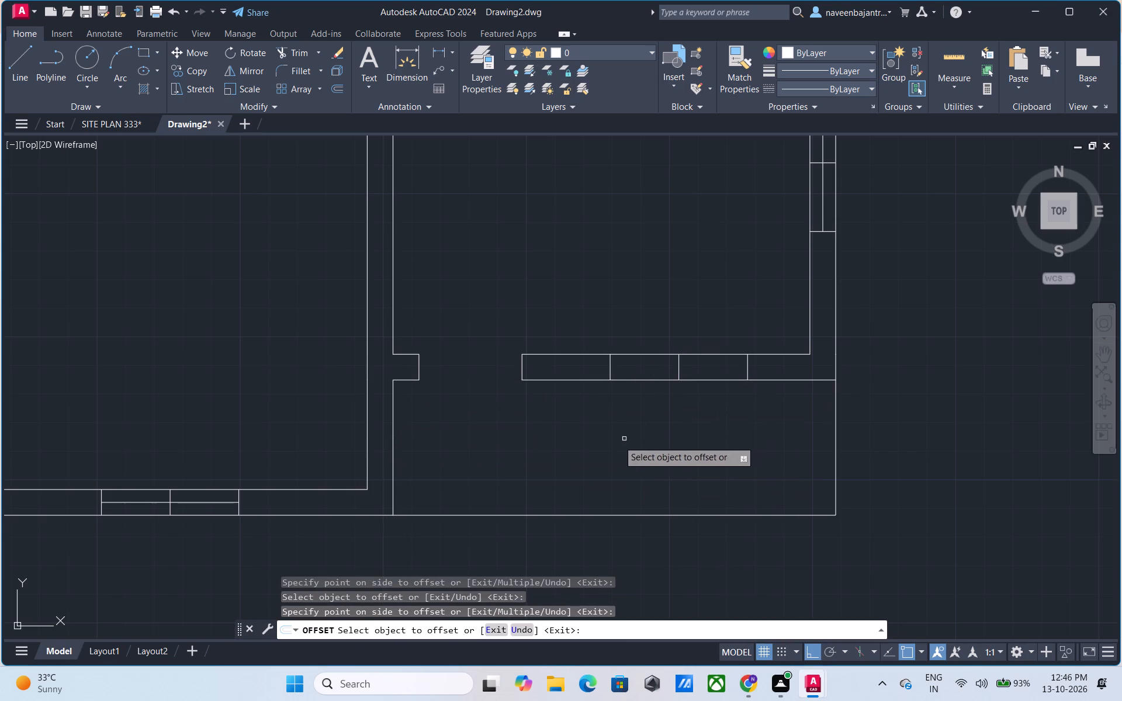
key("Escape")
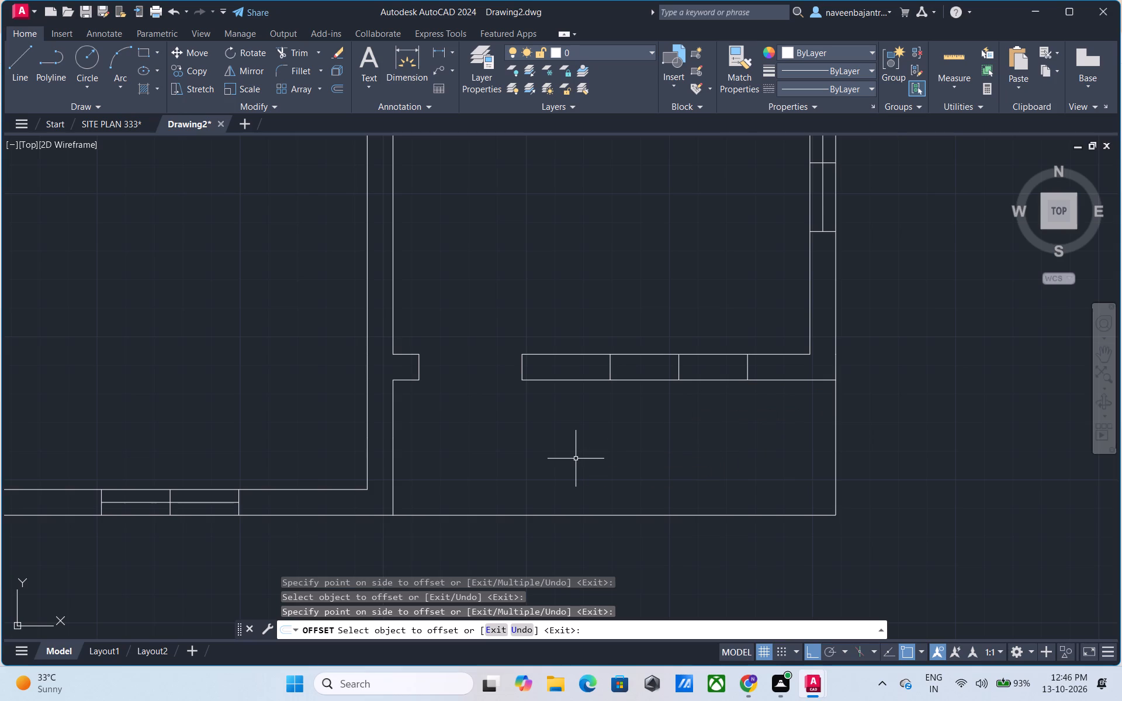
Draw a 4' horizontal line along the middle of the wall between the two outer window lines.
type("l")
key("space")
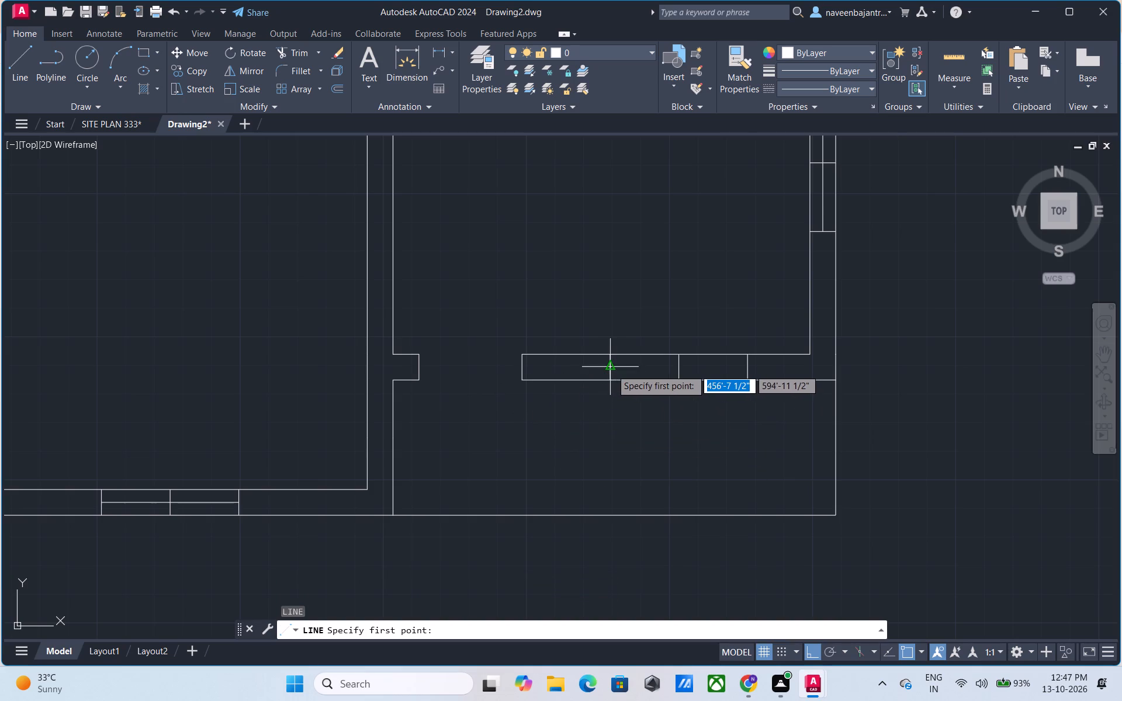
left_click(611, 369)
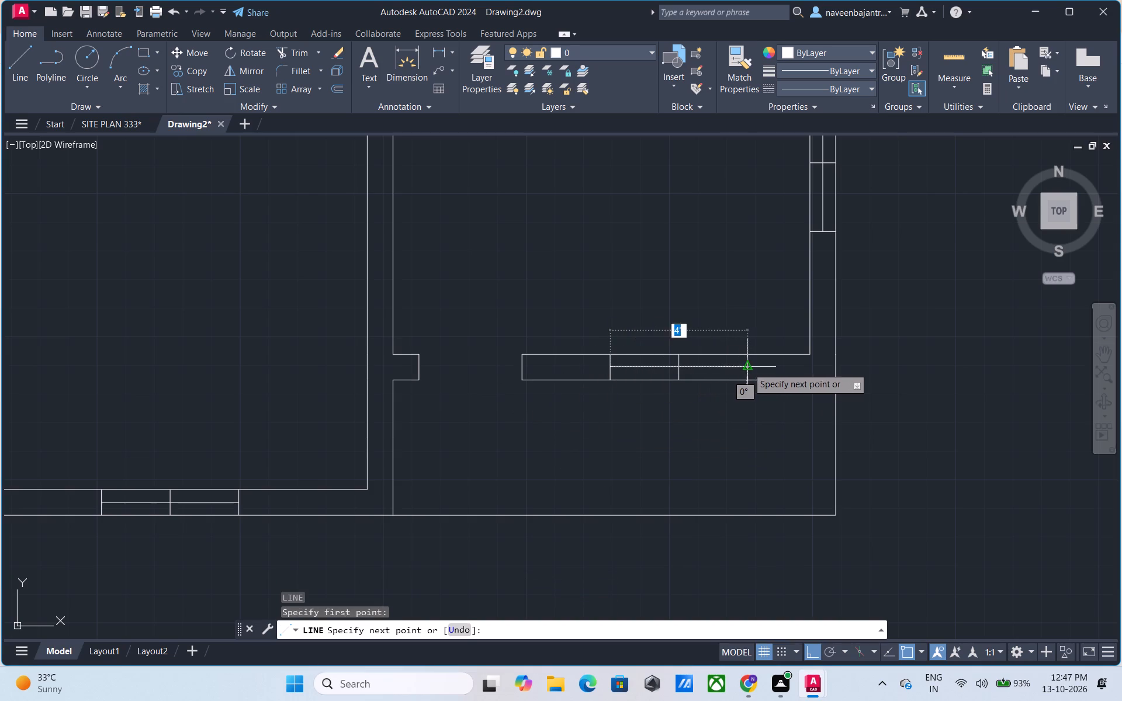
left_click(747, 367)
key("Escape")
Copy the whole floor plan from its lower-right corner, with Ortho off, to about 153'-6" away at 12° to the upper right.
scroll(728, 434, "down", 2)
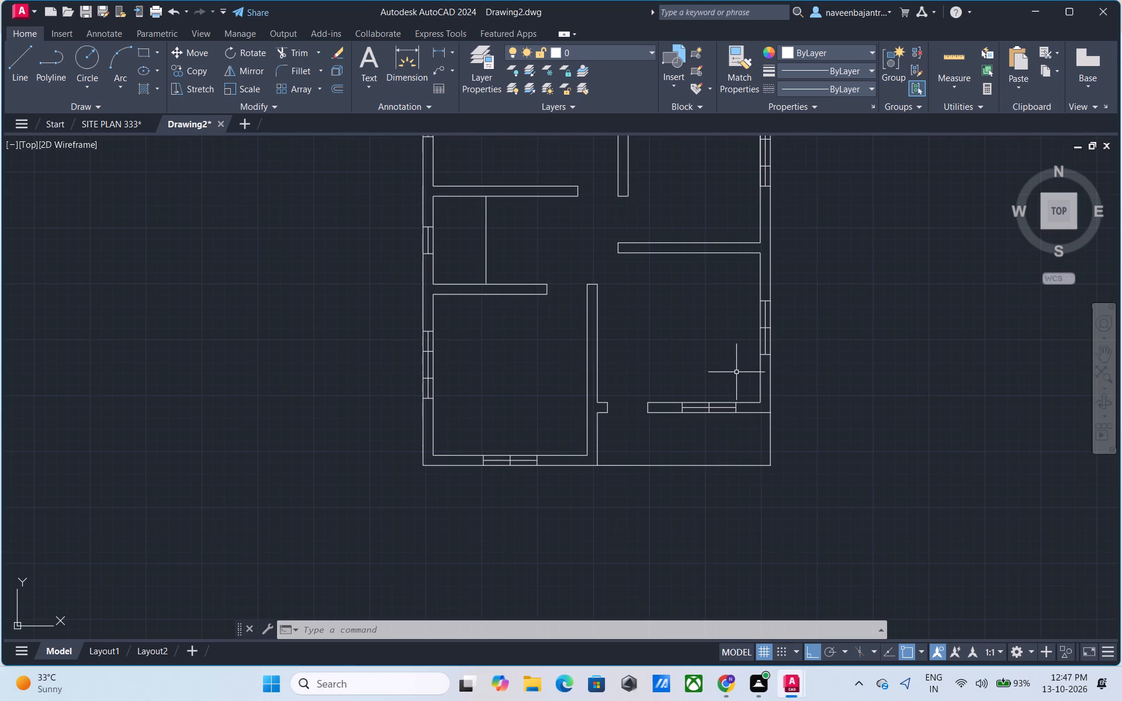
middle_click_drag(728, 362, 719, 415)
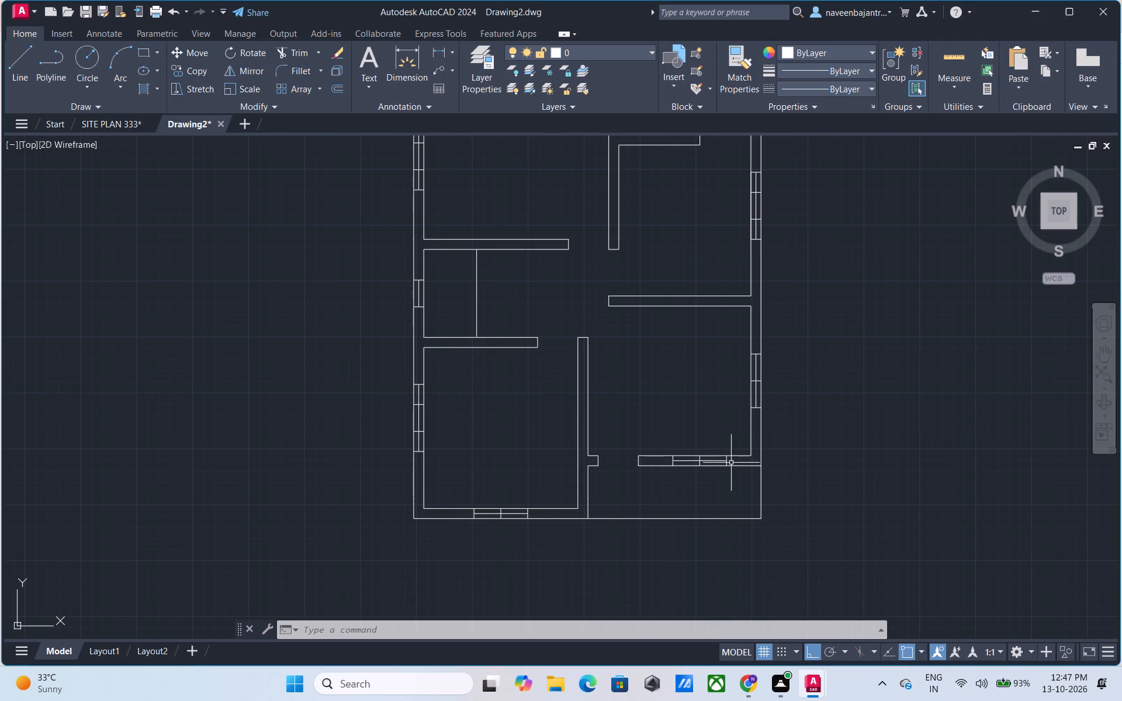
scroll(785, 435, "down", 1)
middle_click_drag(817, 401, 806, 408)
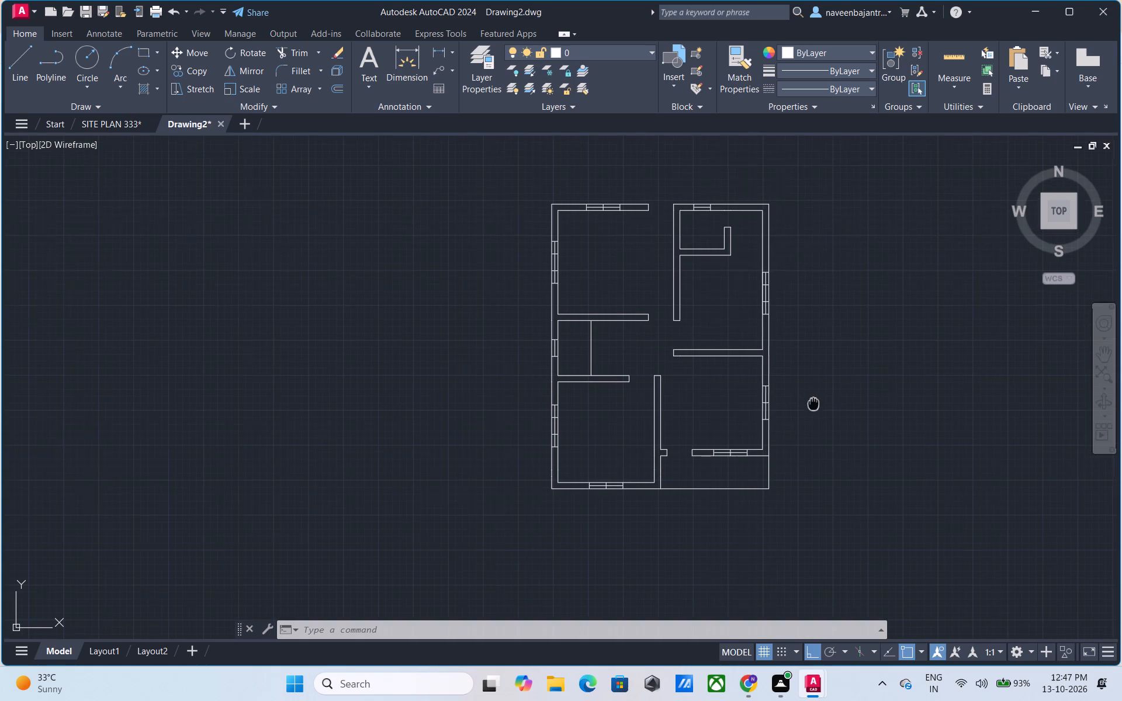
middle_click_drag(806, 408, 725, 451)
left_click(421, 224)
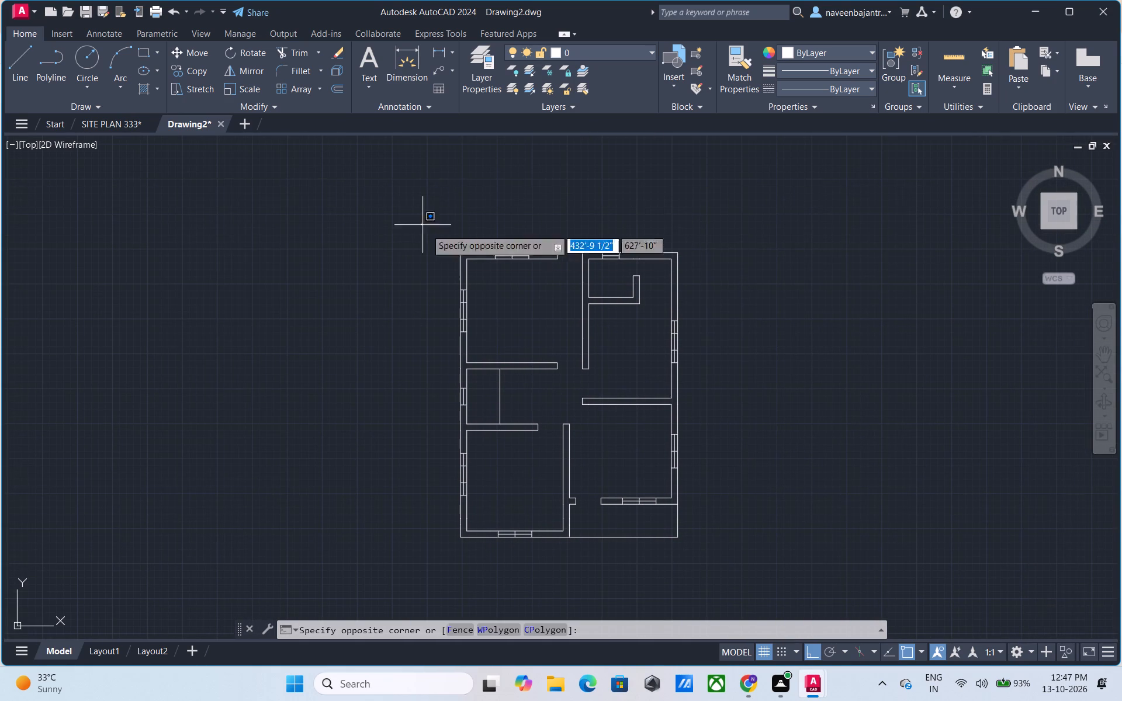
left_click(703, 568)
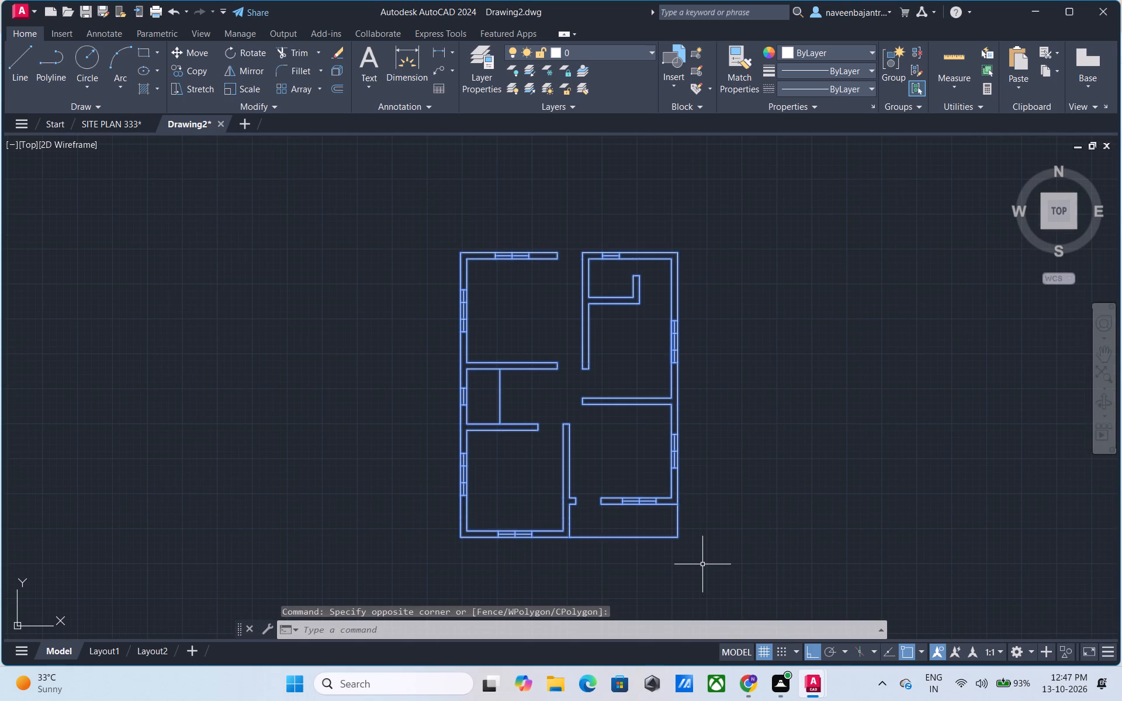
key("c")
type("o")
key("space")
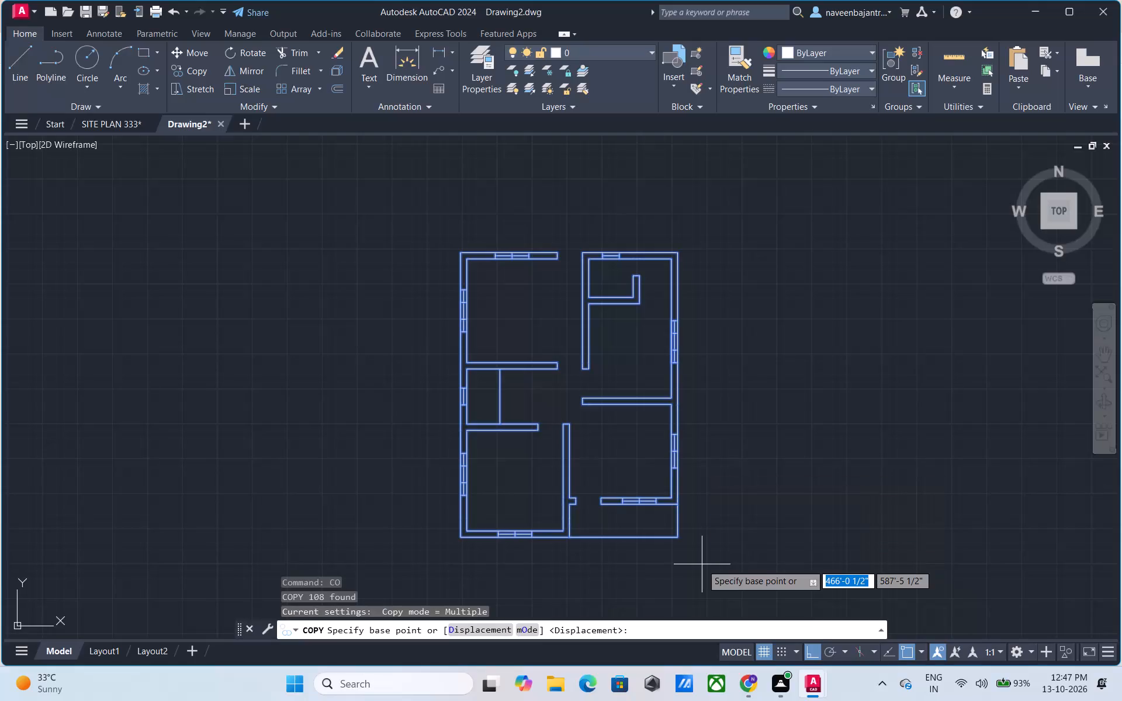
key("F8")
left_click(679, 540)
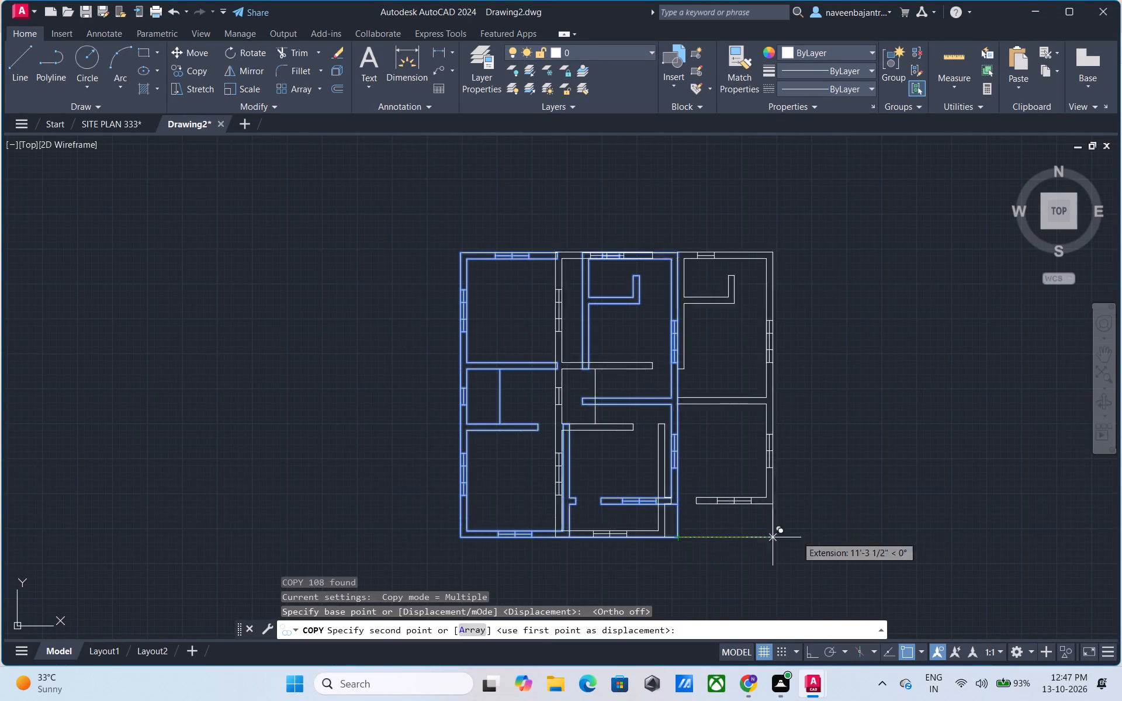
scroll(840, 532, "down", 1)
middle_click_drag(840, 532, 320, 544)
scroll(840, 532, "down", 1)
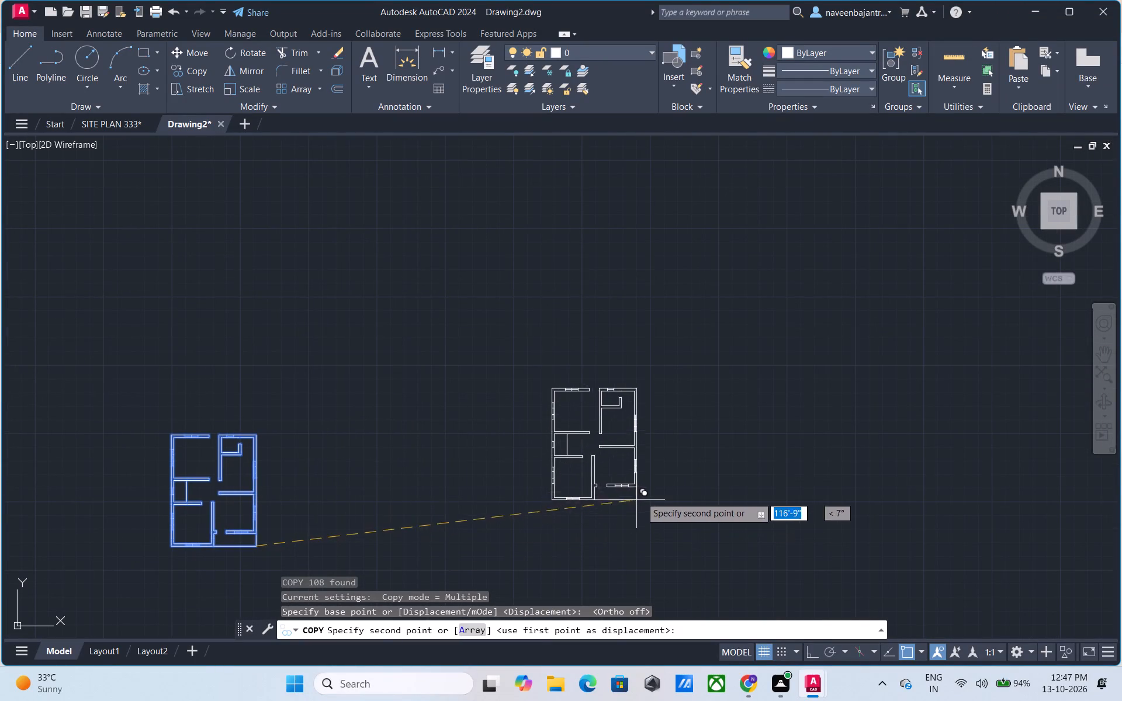
left_click(749, 443)
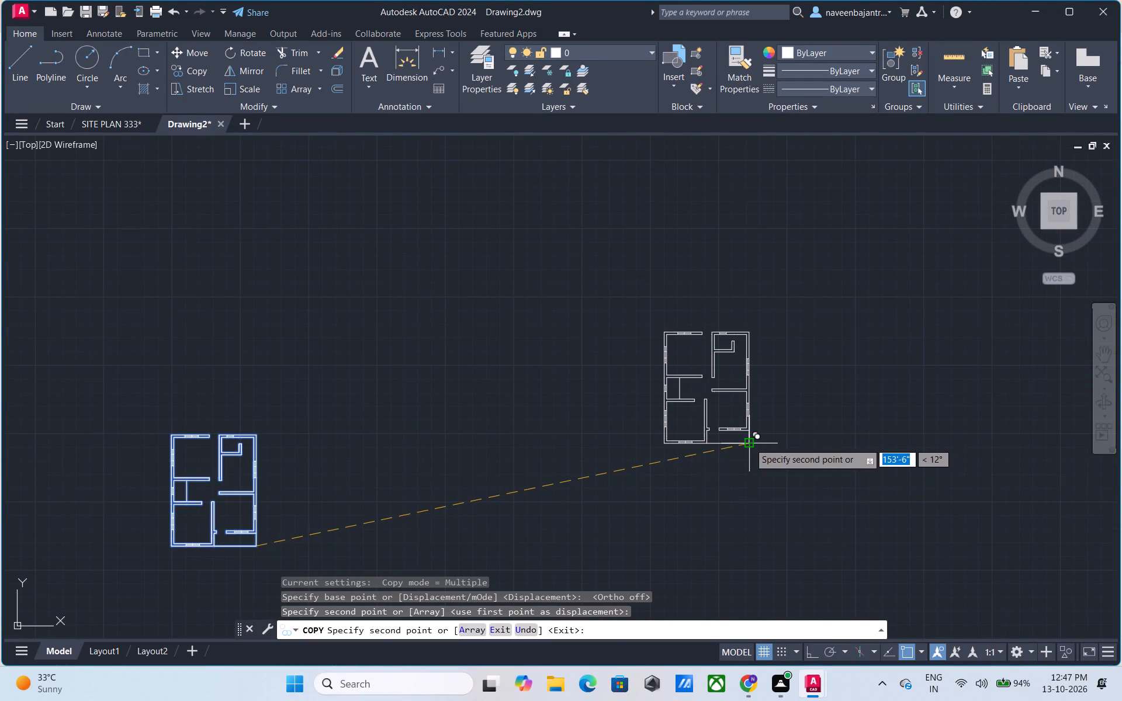
key("Escape")
In the copied plan, trim away the window in the upper-left room's top wall, including both wall faces, mullion and centre line.
scroll(749, 442, "up", 3)
middle_click_drag(794, 387, 815, 553)
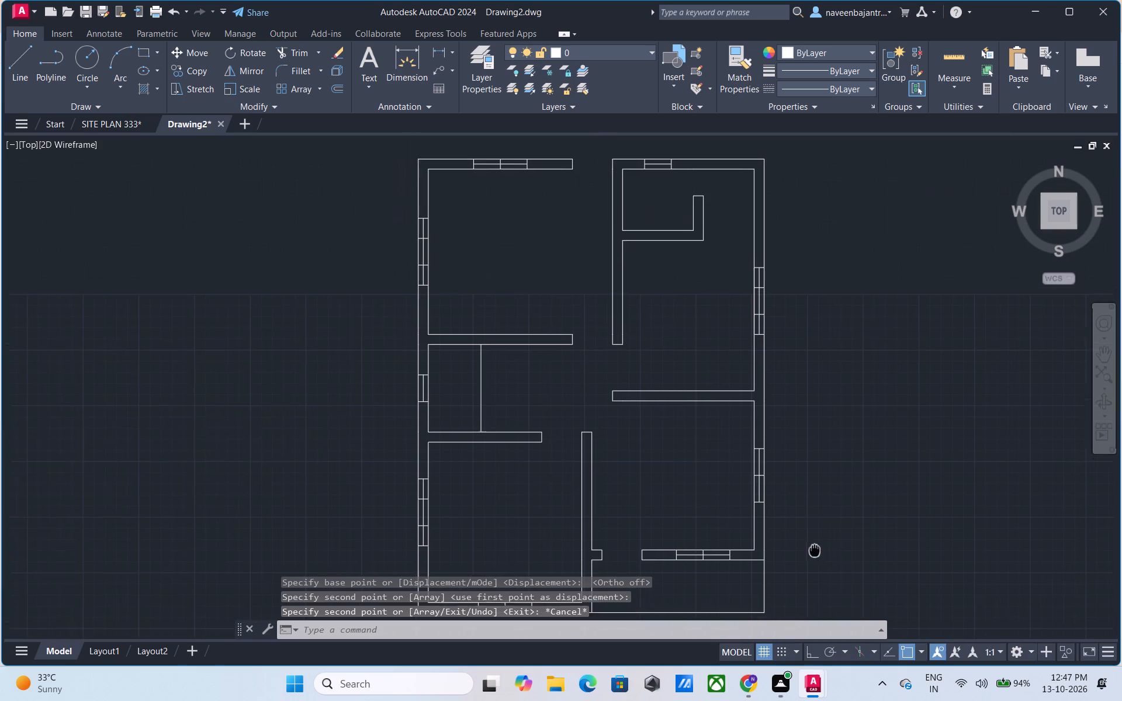
middle_click_drag(815, 553, 816, 554)
middle_click(816, 554)
scroll(819, 551, "down", 3)
middle_click_drag(825, 505, 804, 435)
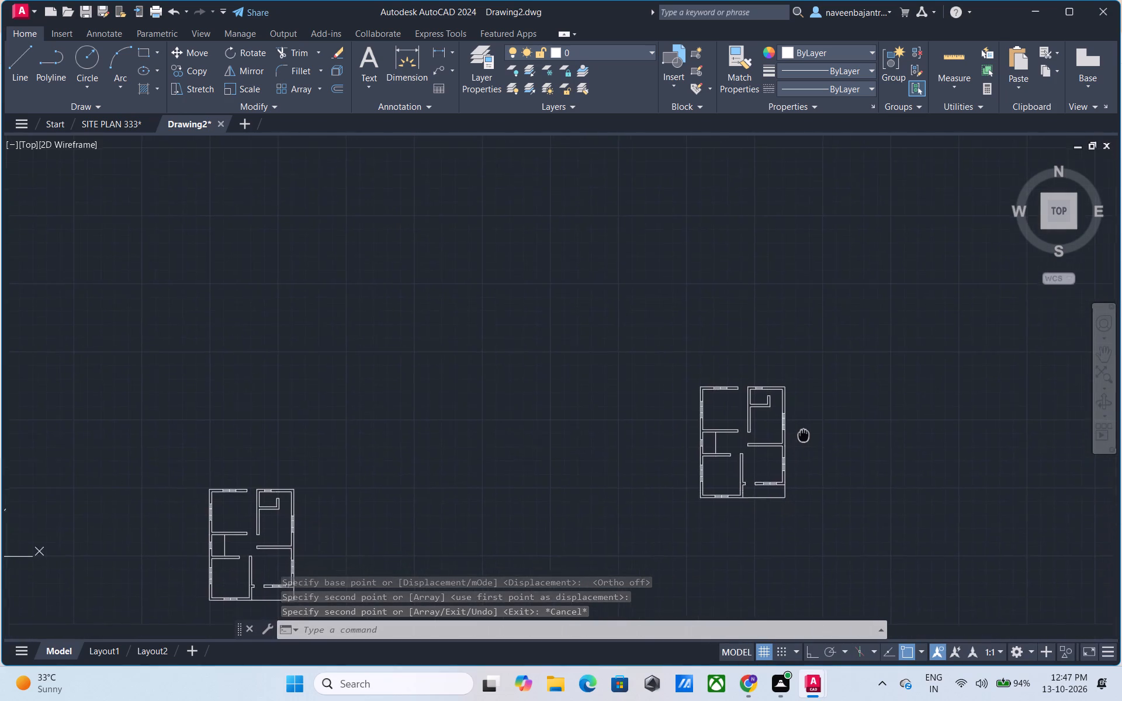
middle_click_drag(804, 435, 804, 435)
scroll(802, 429, "up", 3)
middle_click_drag(802, 429, 822, 321)
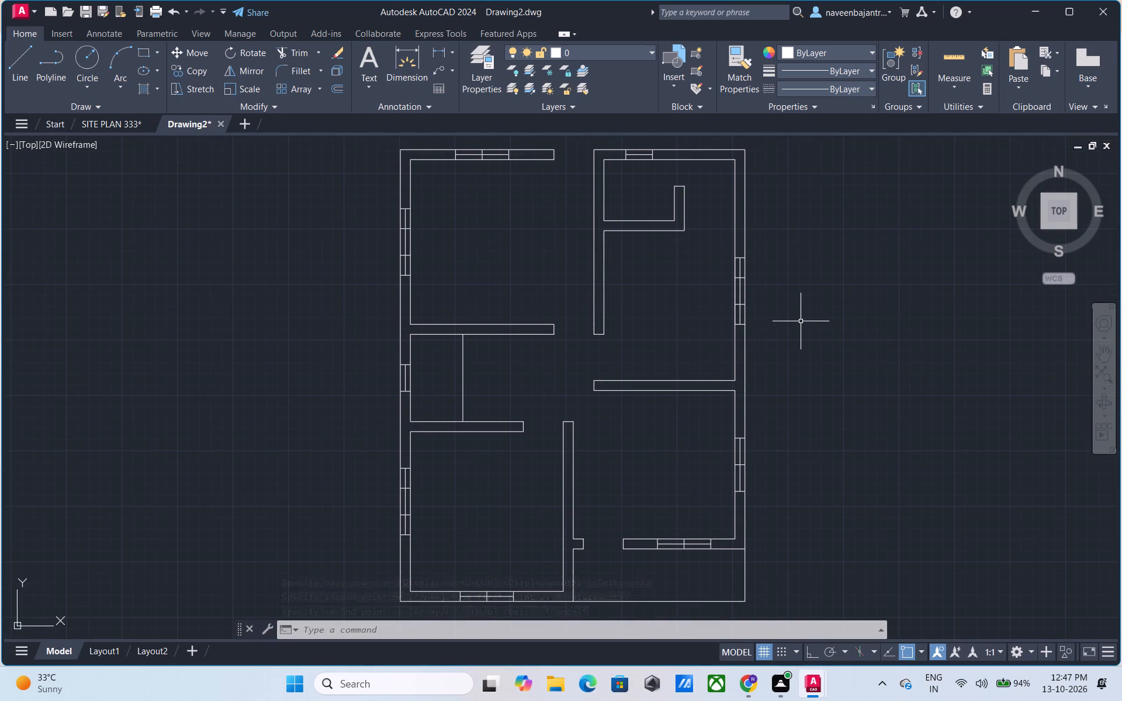
key("Escape")
type("tr")
key("space")
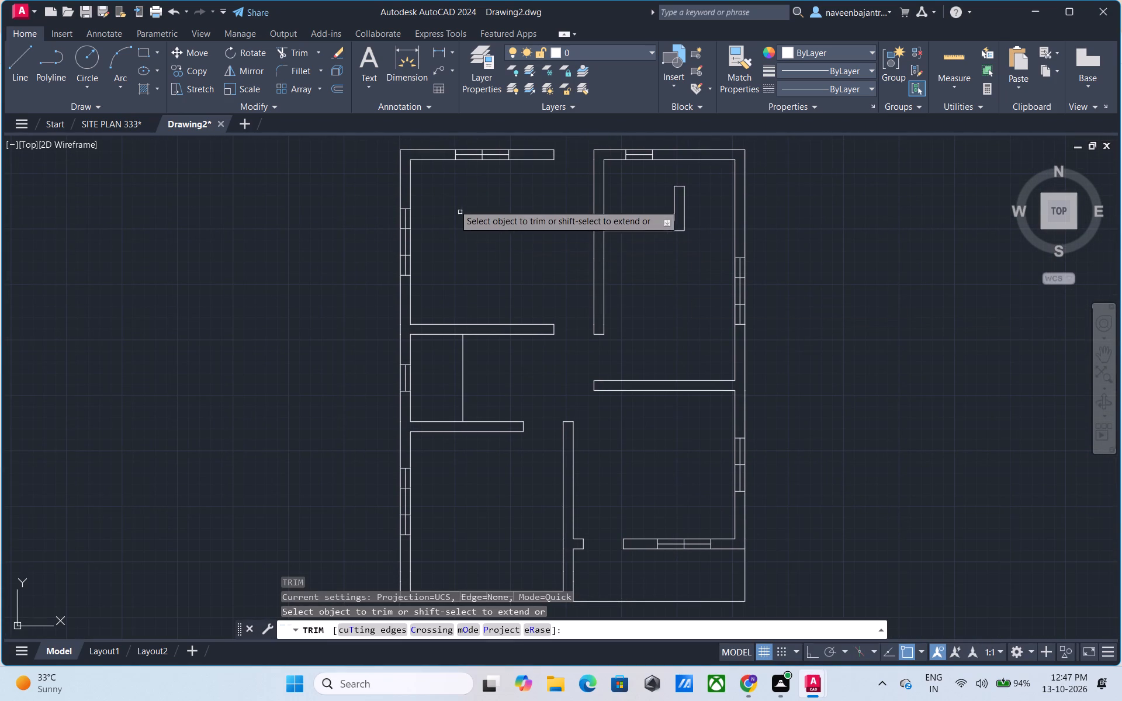
scroll(471, 149, "up", 3)
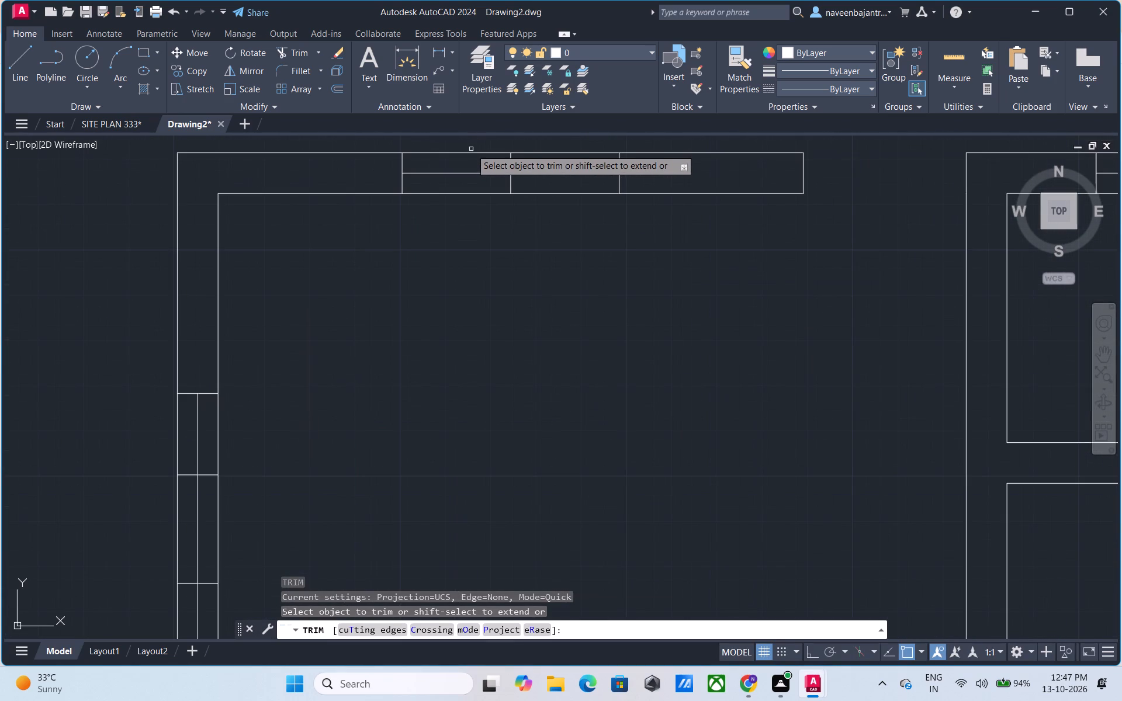
left_click(471, 151)
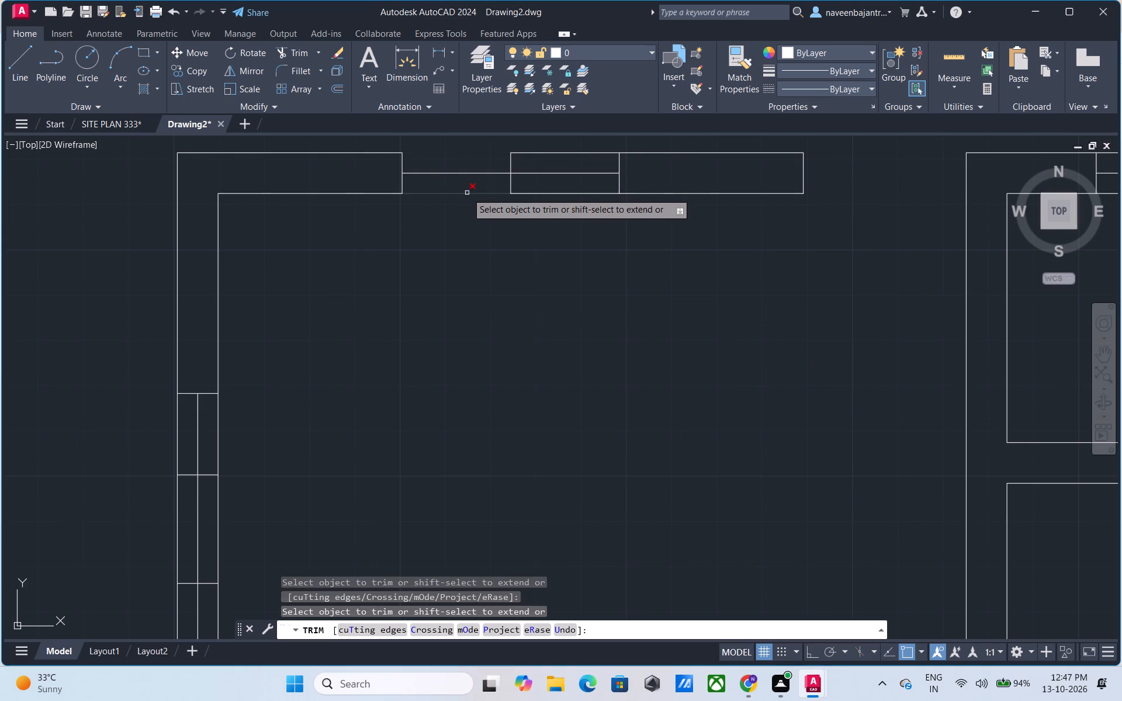
left_click(467, 193)
left_click(550, 193)
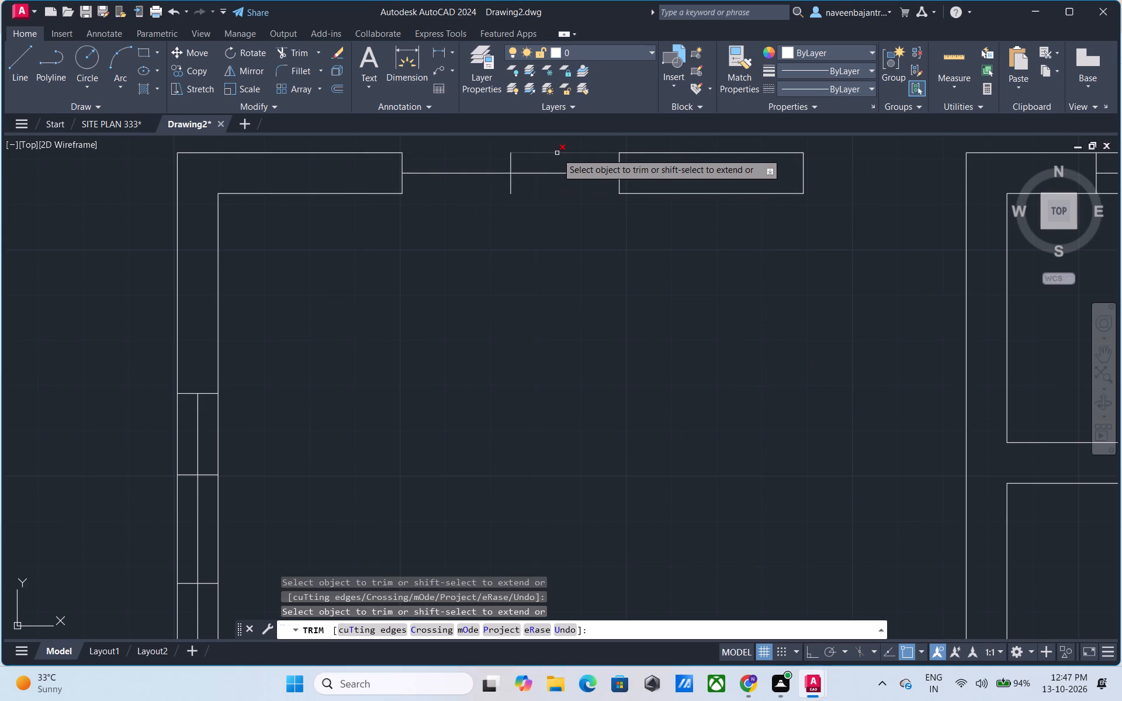
left_click(557, 153)
left_click(557, 172)
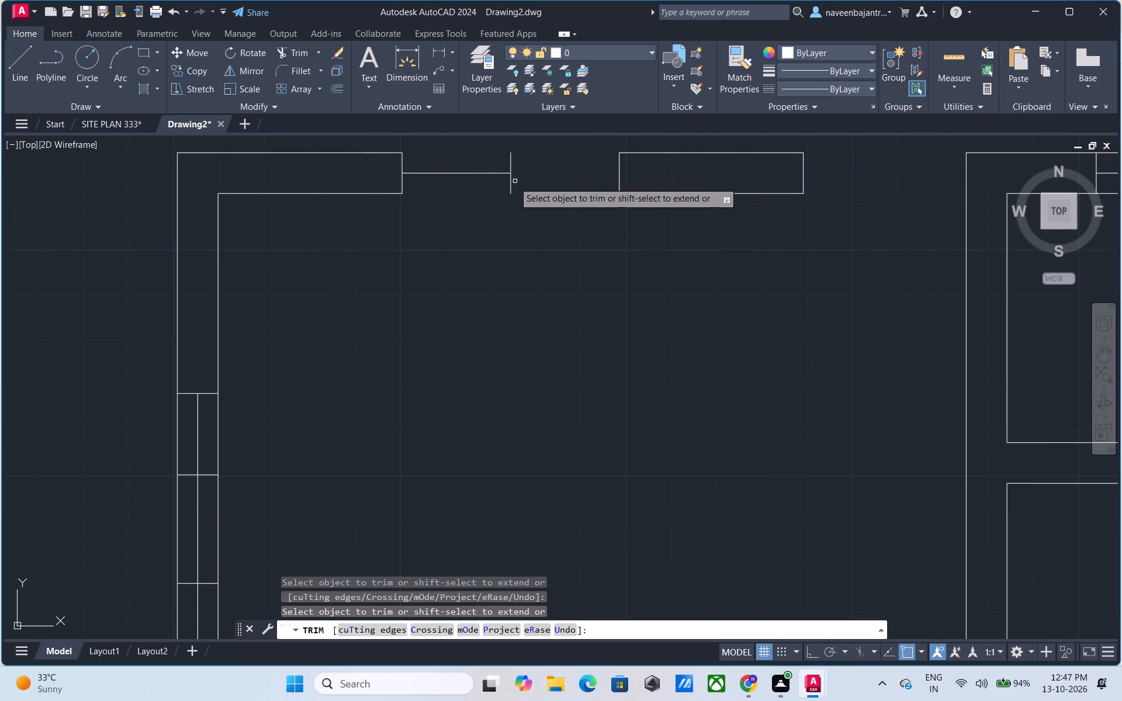
left_click(510, 187)
left_click(510, 164)
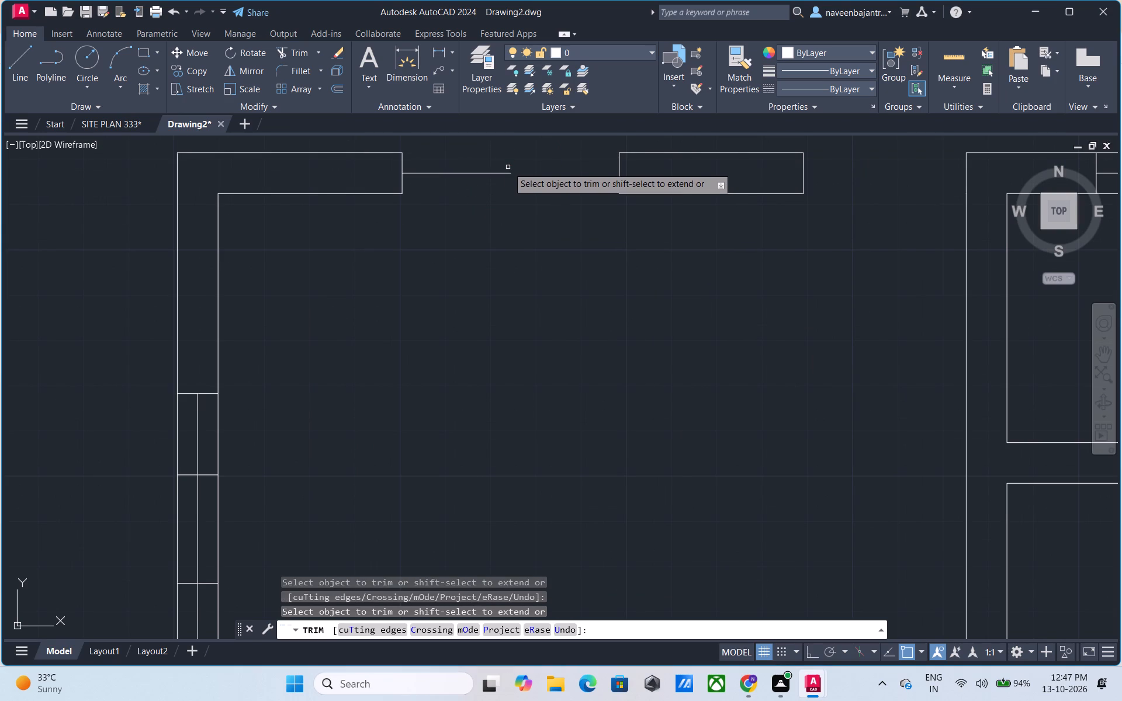
left_click(507, 172)
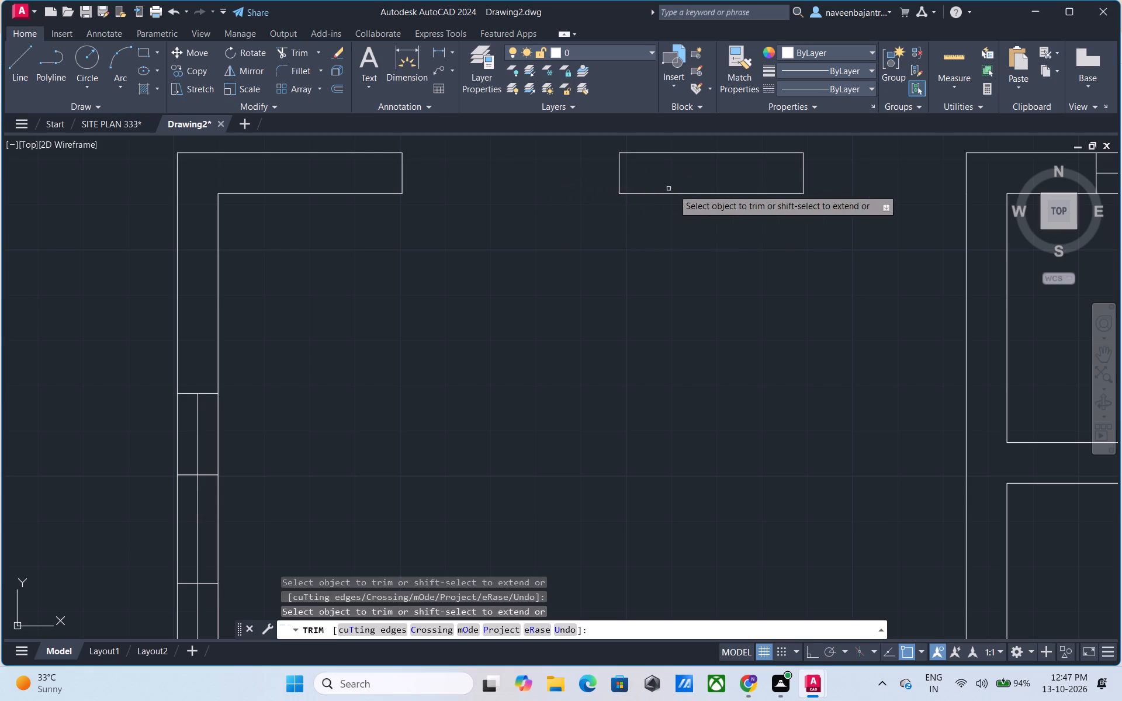
Trim away the remaining top wall pieces on both sides of the removed window, including their end lines.
left_click(688, 192)
left_click(802, 175)
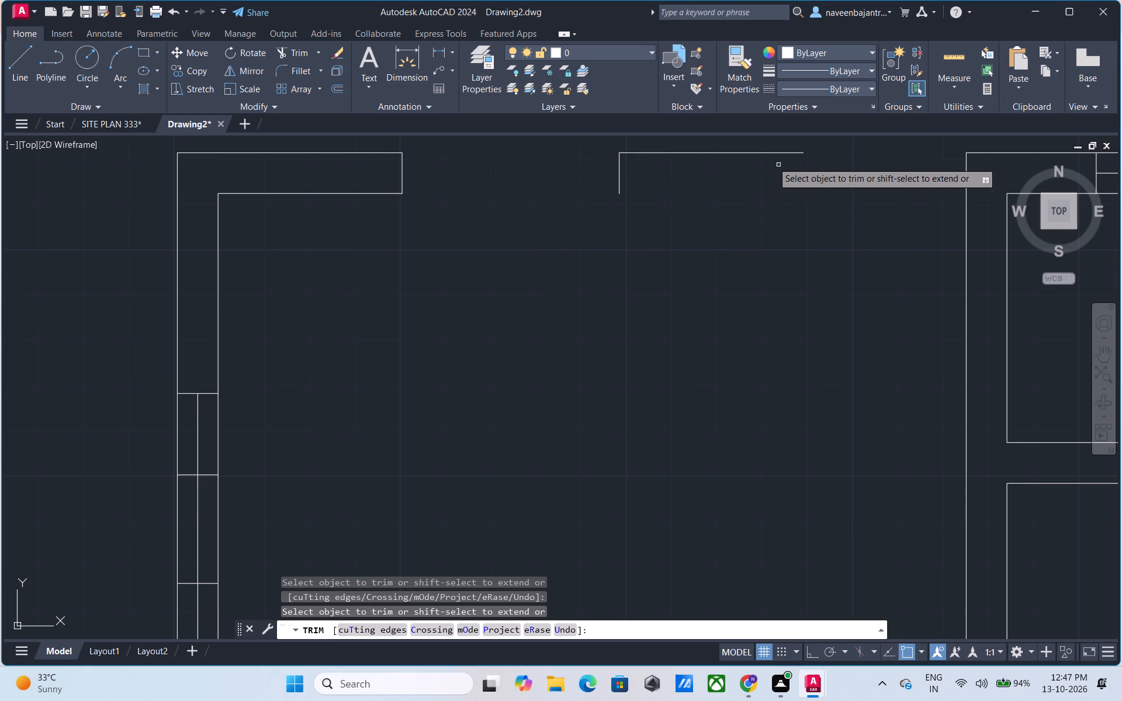
left_click(747, 154)
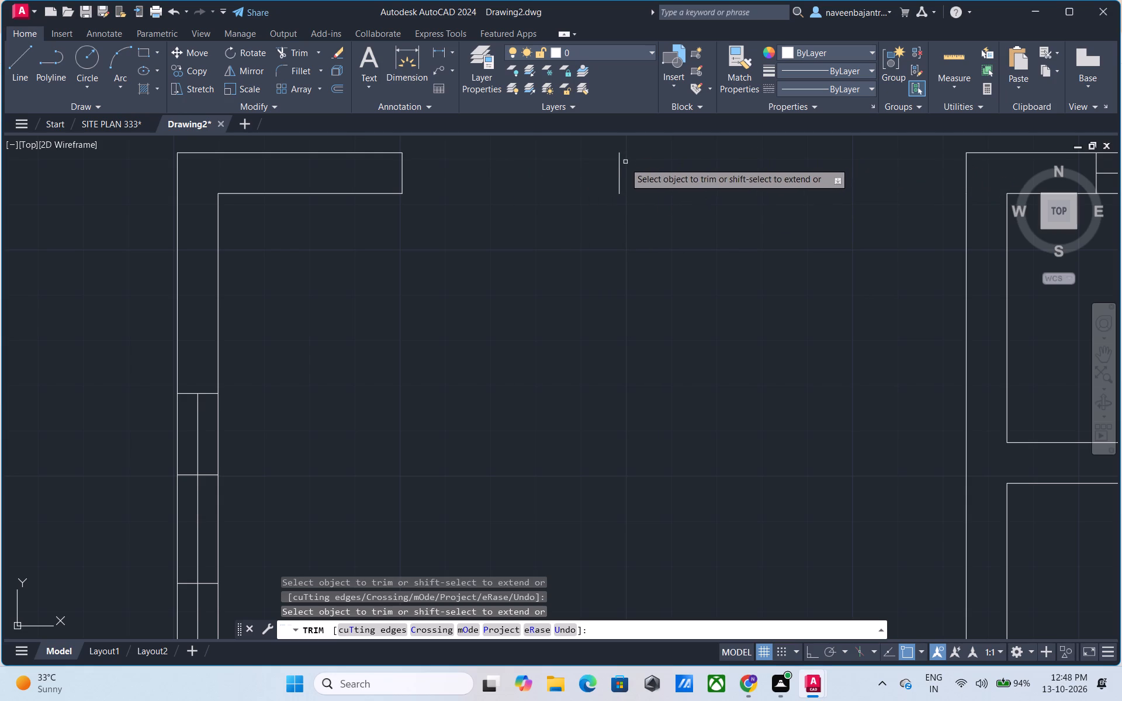
left_click(620, 172)
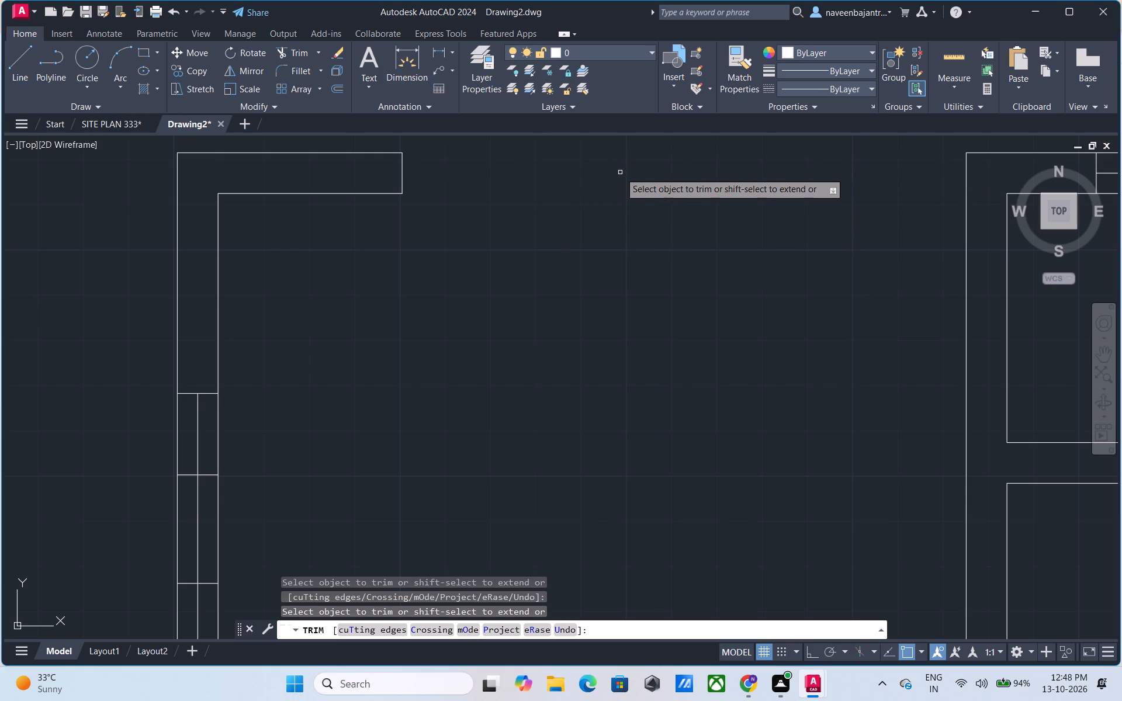
scroll(620, 172, "down", 2)
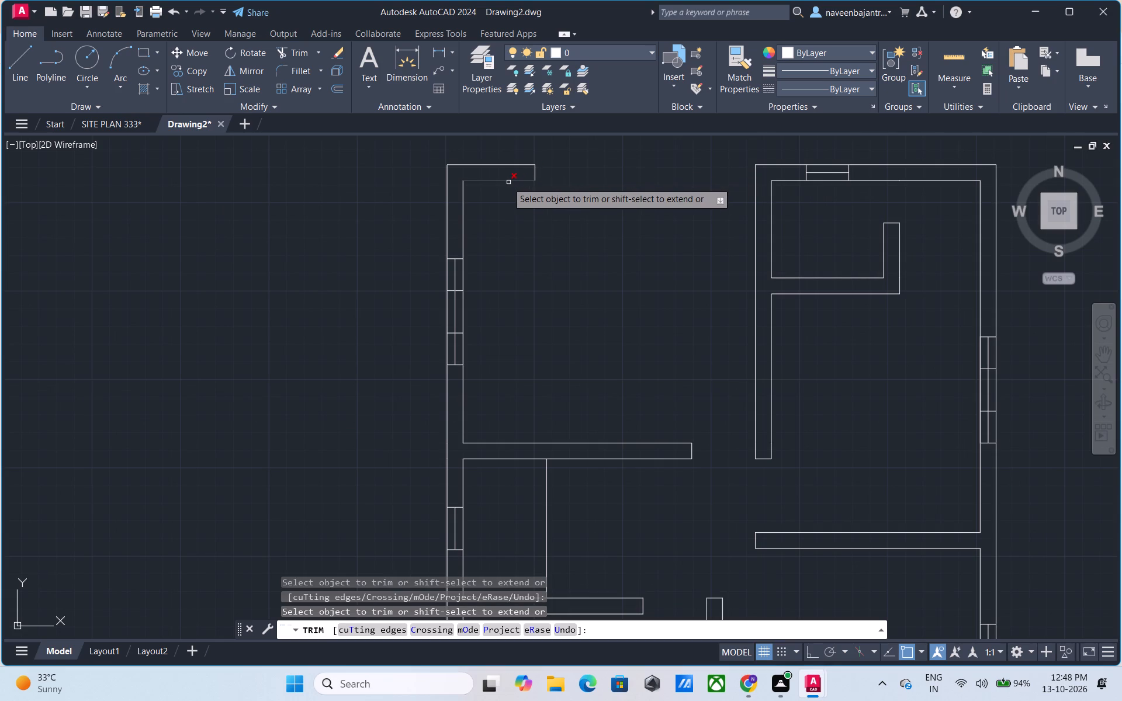
left_click(506, 182)
left_click(505, 164)
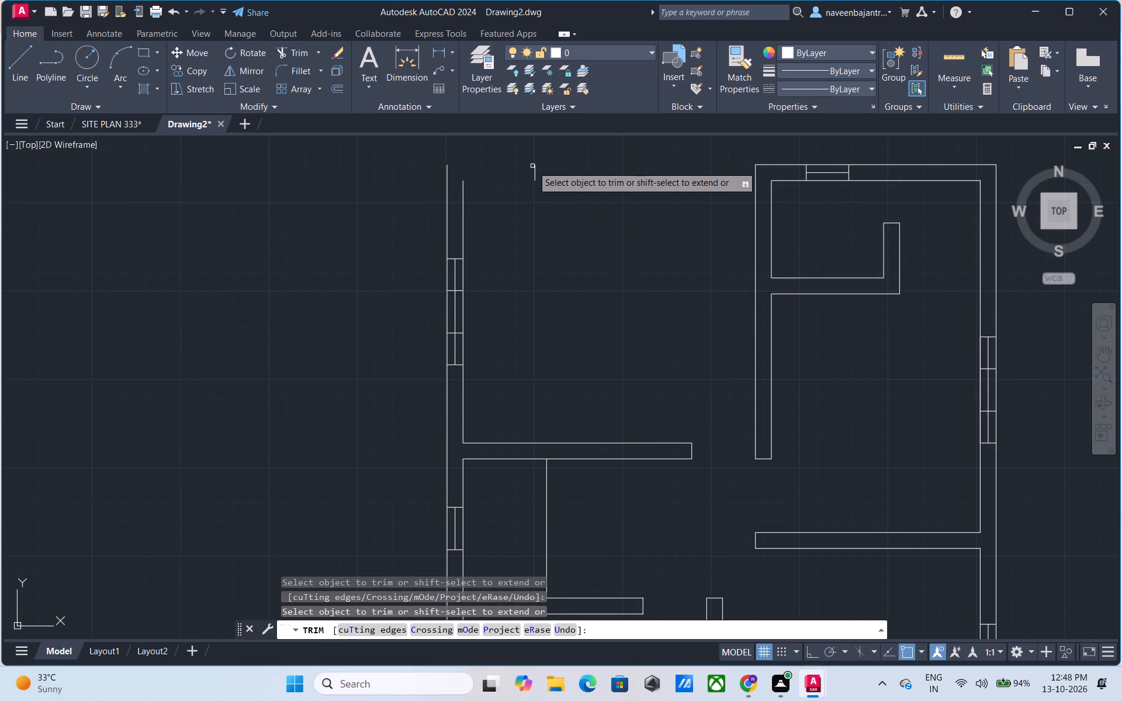
left_click(534, 168)
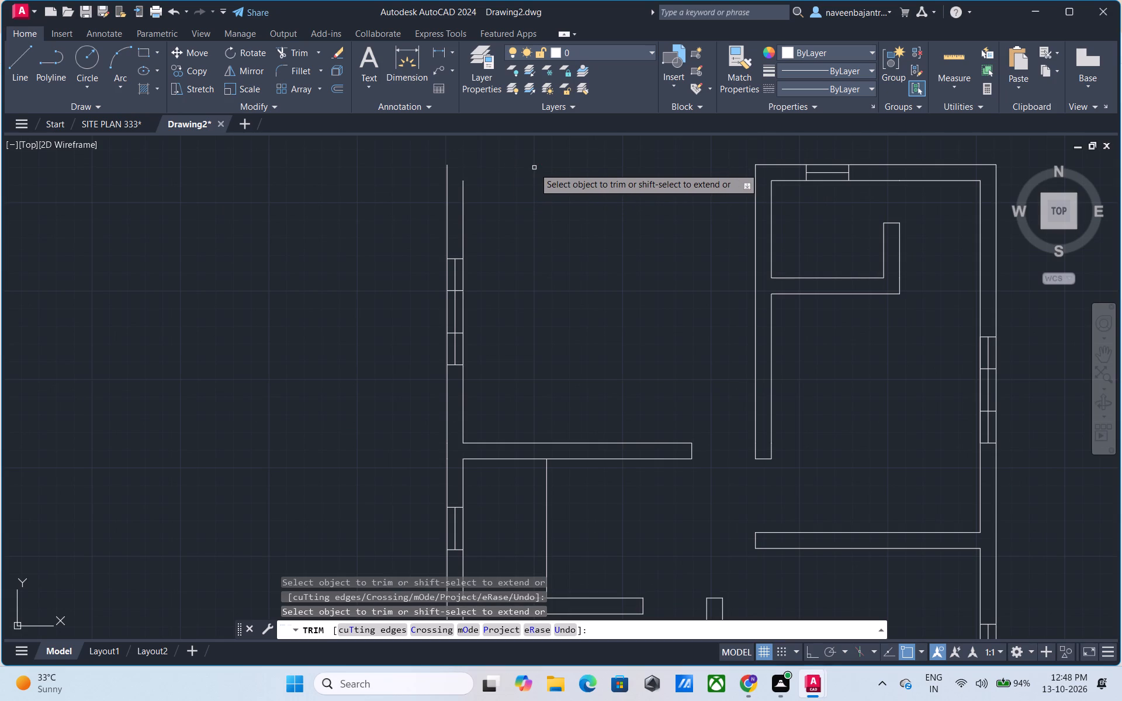
In the copied plan, trim both faces of the upper-left room's left wall from its top end to the bottom of its window.
left_click(463, 201)
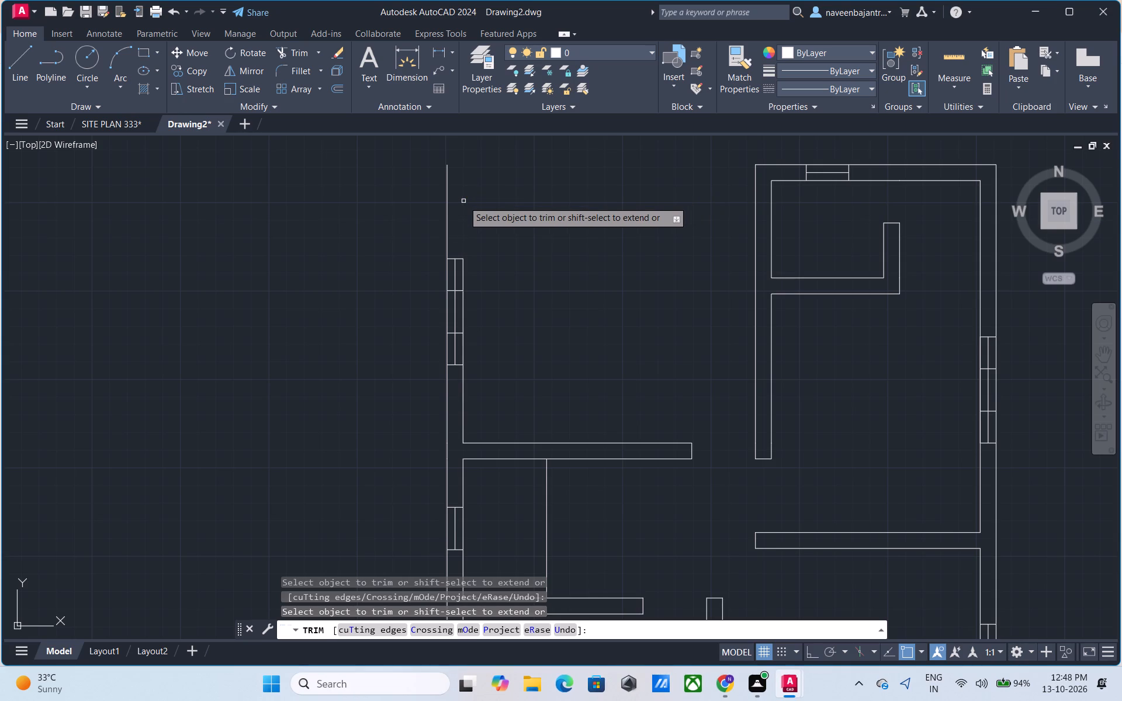
left_click(445, 214)
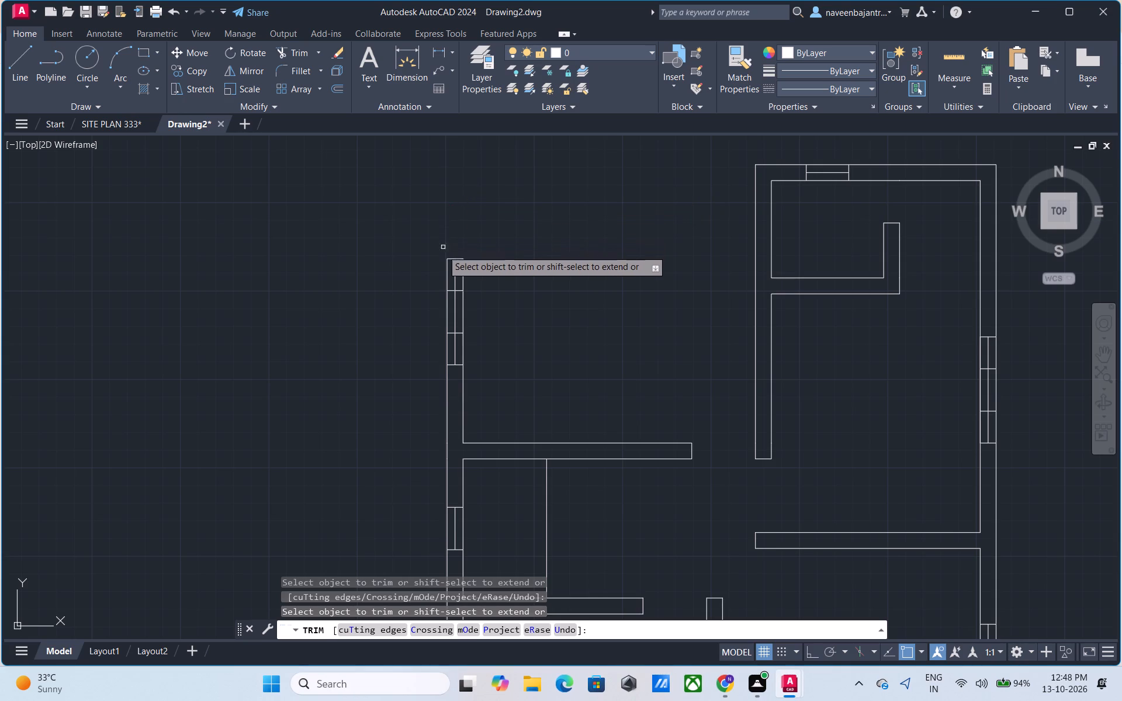
left_click(446, 276)
left_click(463, 275)
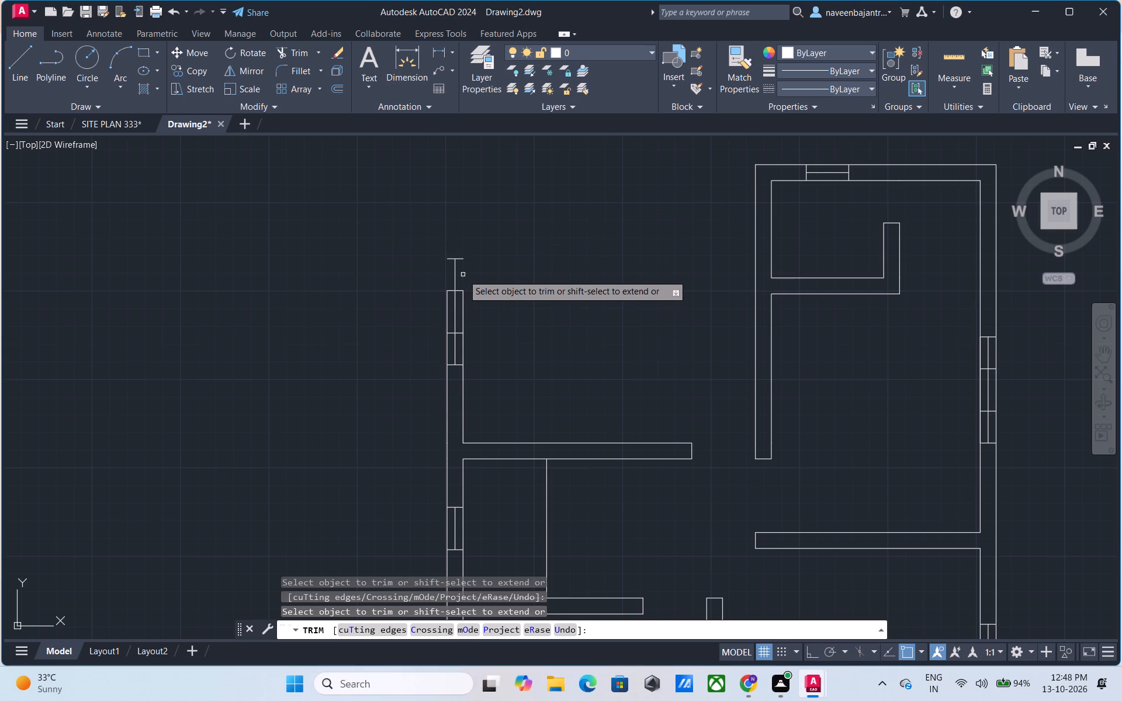
left_click(463, 301)
left_click(447, 309)
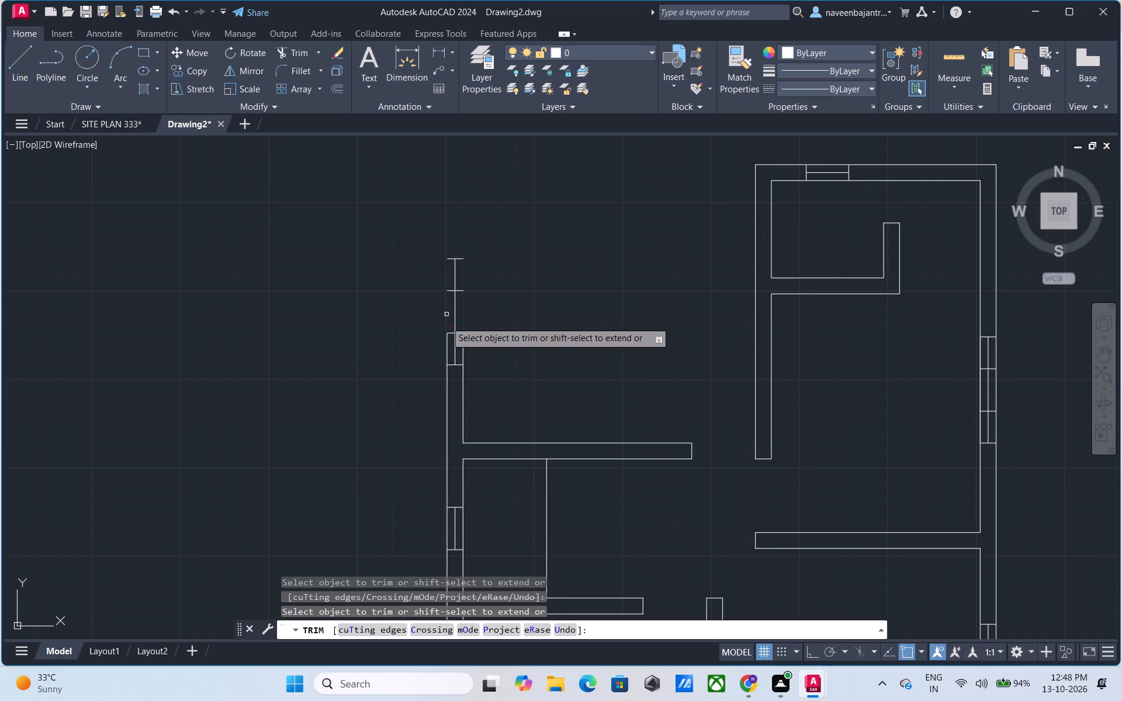
left_click(446, 347)
left_click(462, 343)
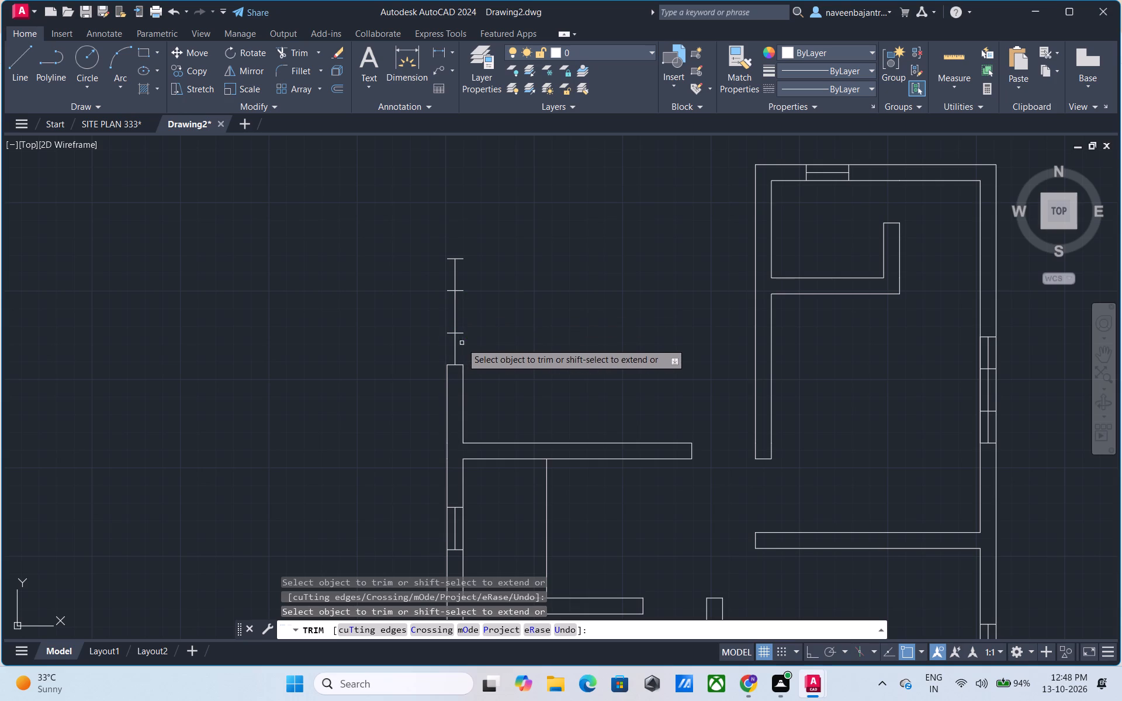
Trim away the leftover centre line and cross lines of the window in the upper-left room's left wall.
left_click(455, 273)
left_click(459, 259)
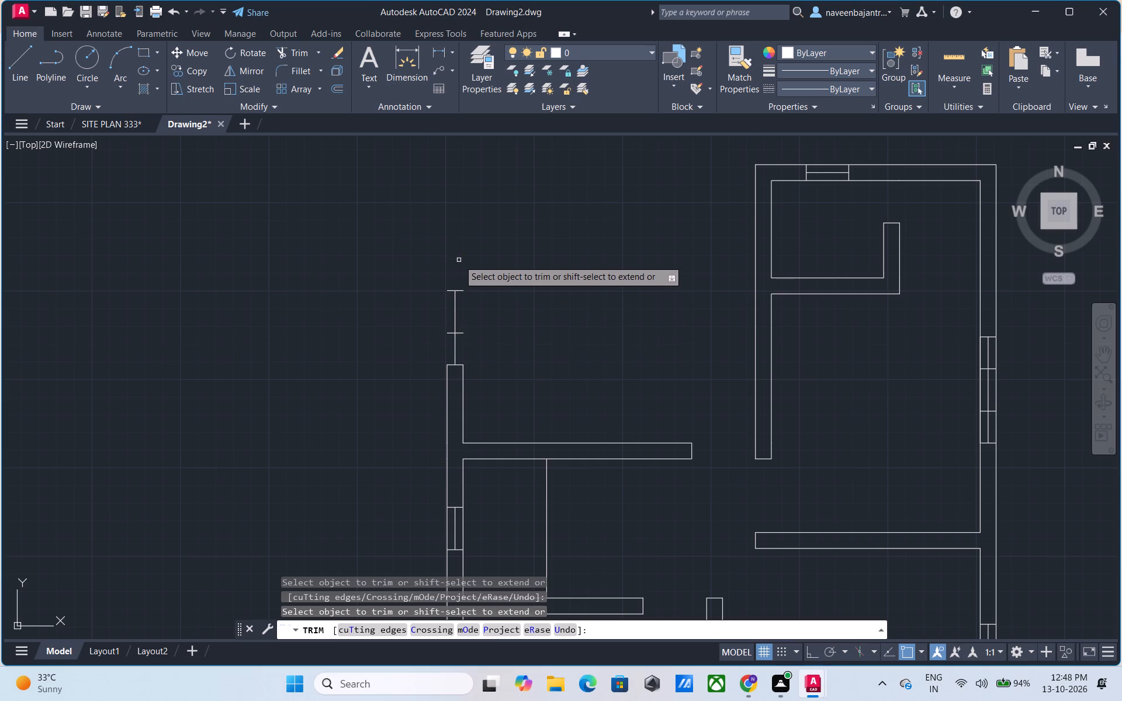
left_click(460, 289)
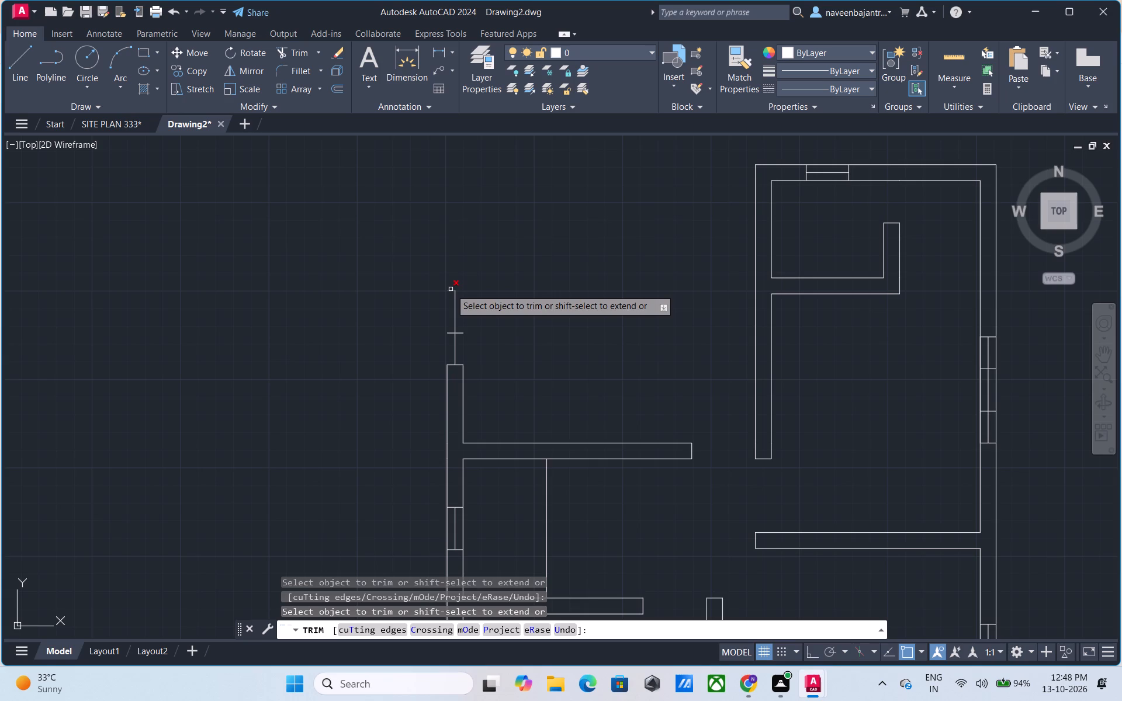
left_click(451, 289)
left_click(448, 331)
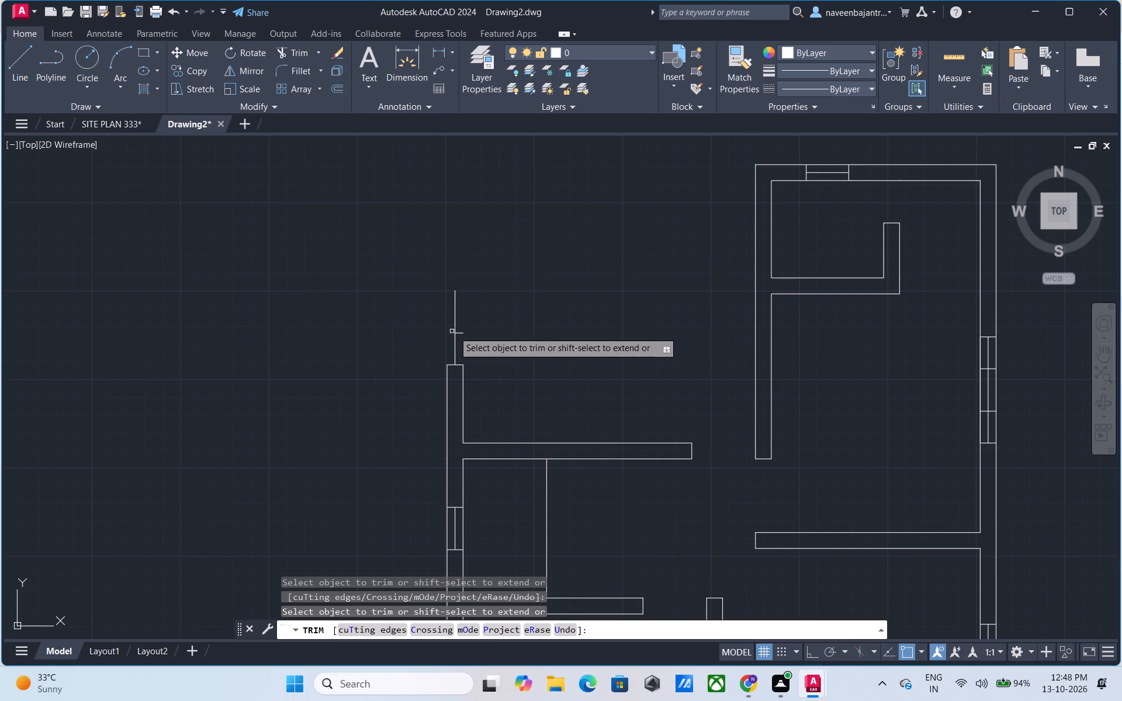
left_click(456, 320)
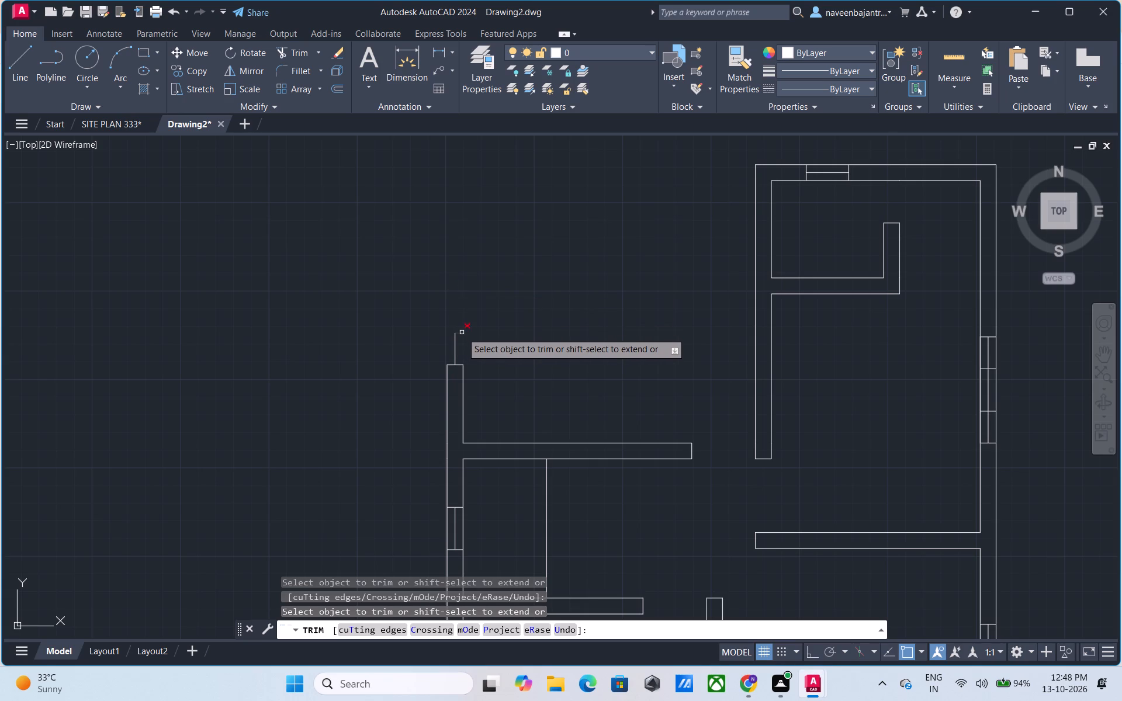
left_click(462, 332)
left_click(455, 341)
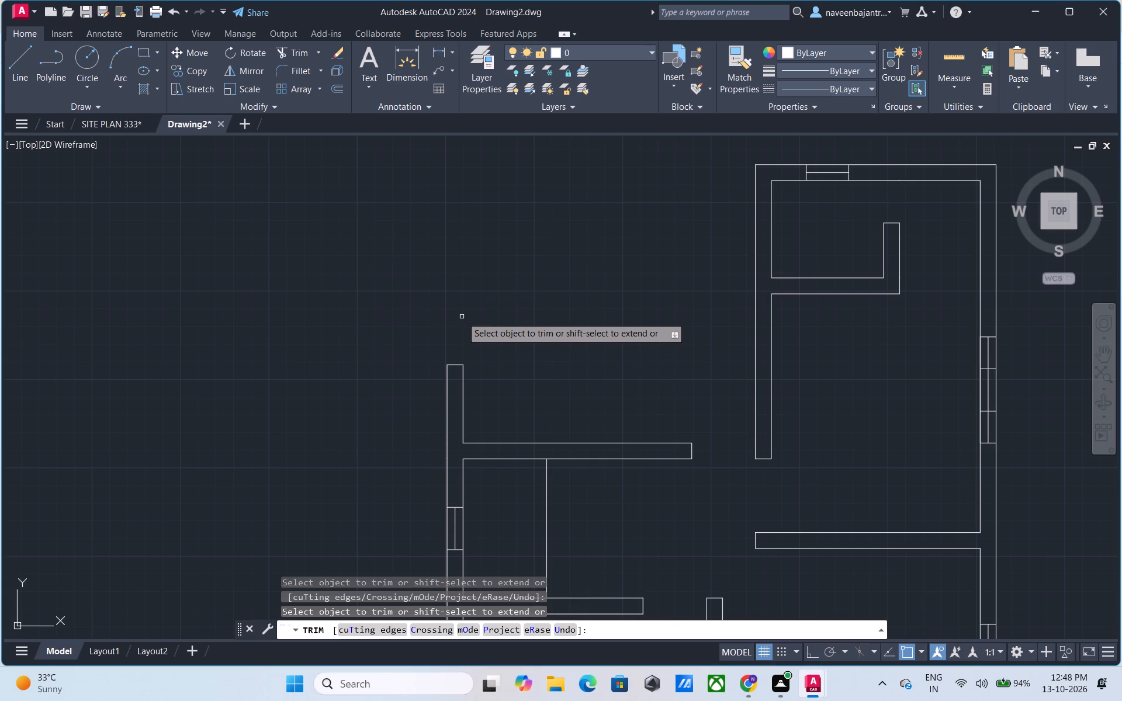
Trim away the left wall piece between the removed window and the horizontal partition below, including its end line.
scroll(462, 317, "down", 1)
middle_click_drag(512, 334, 545, 187)
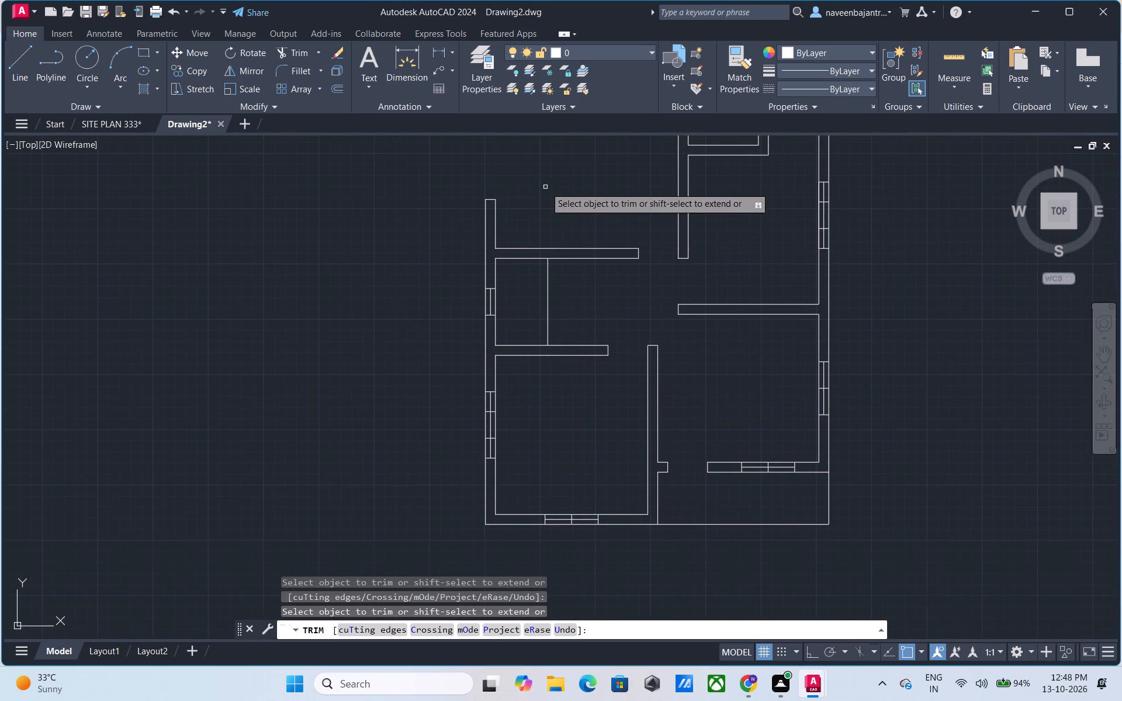
left_click(497, 225)
left_click(493, 200)
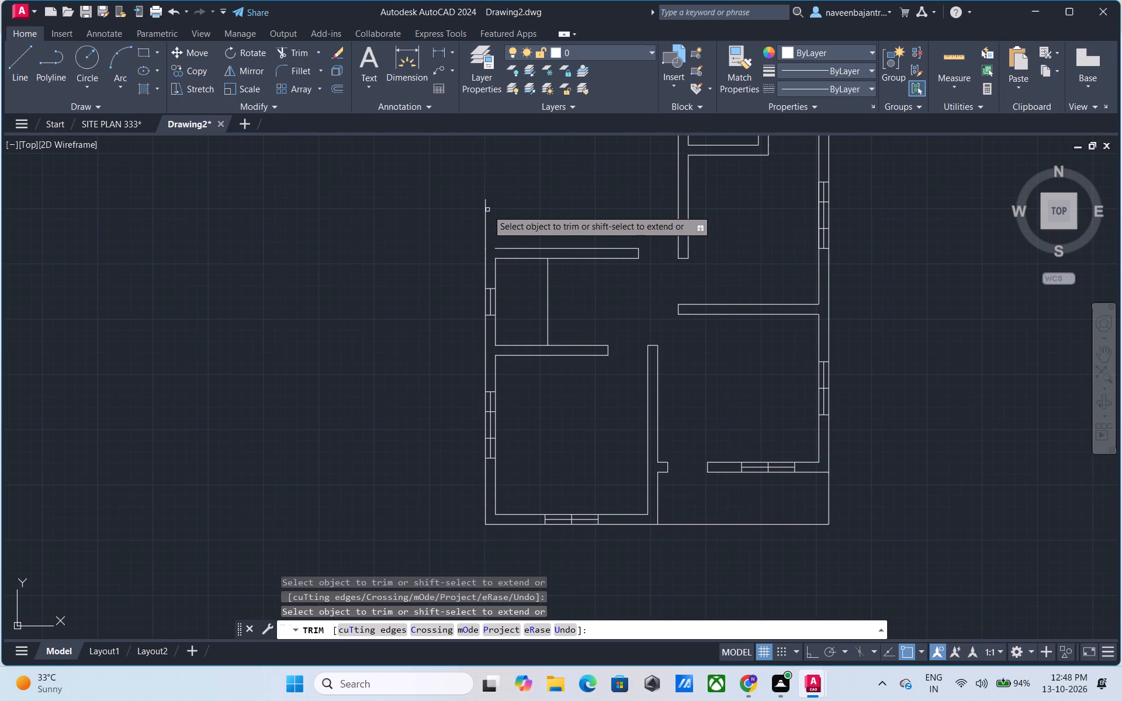
left_click(487, 210)
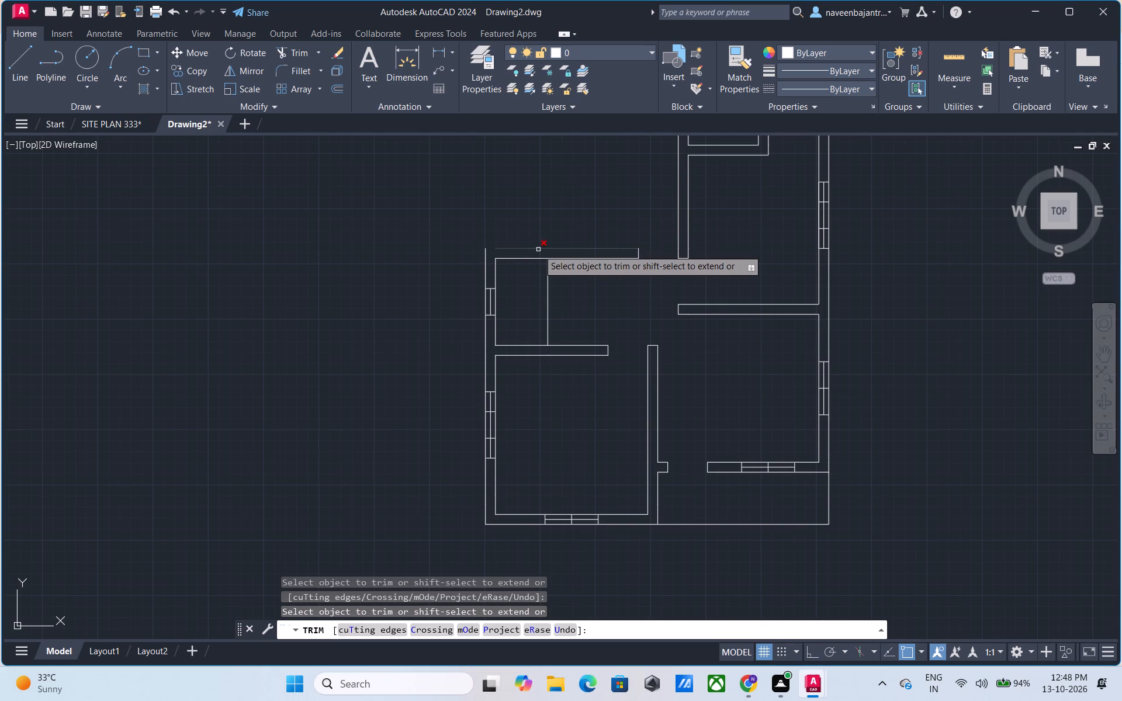
Trim away the small left room's top partition, its left wall above the window, and the single vertical line closing the room.
left_click(538, 249)
left_click(639, 251)
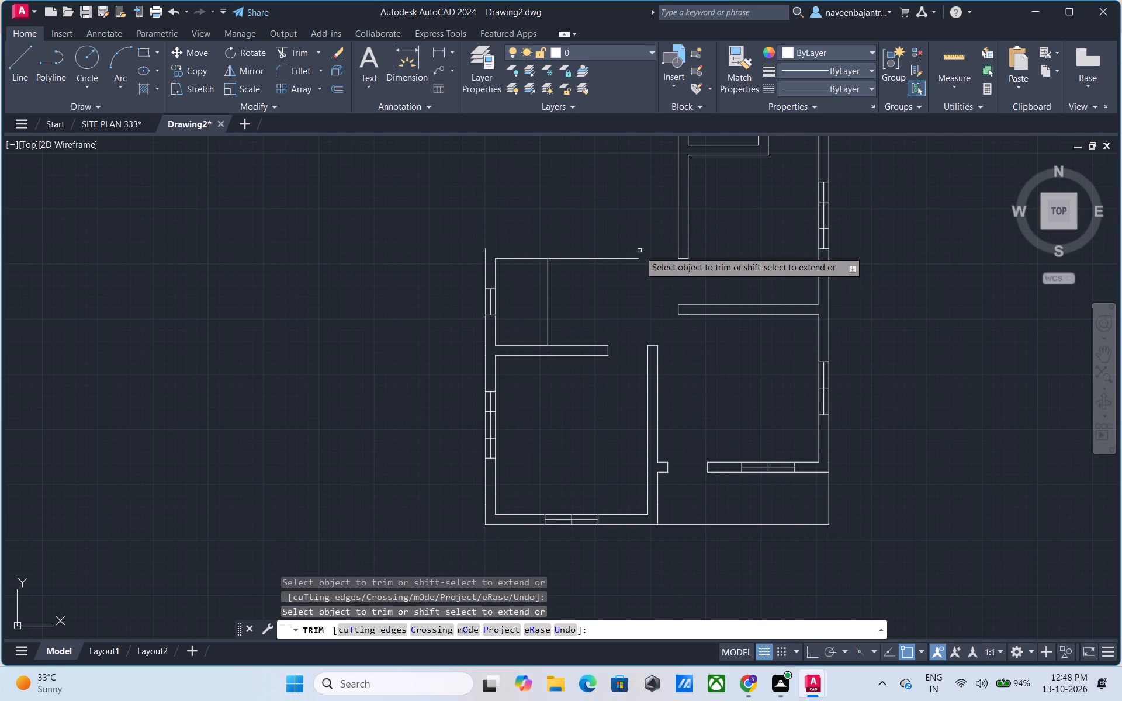
left_click(611, 258)
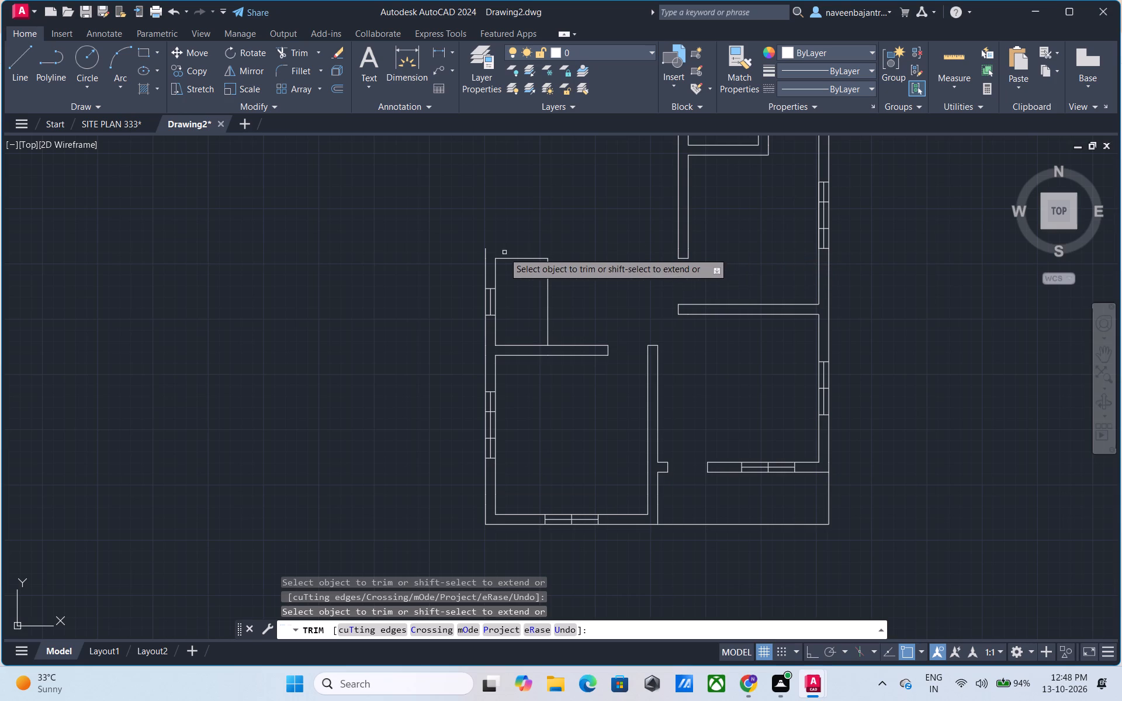
double_click(487, 256)
left_click(486, 261)
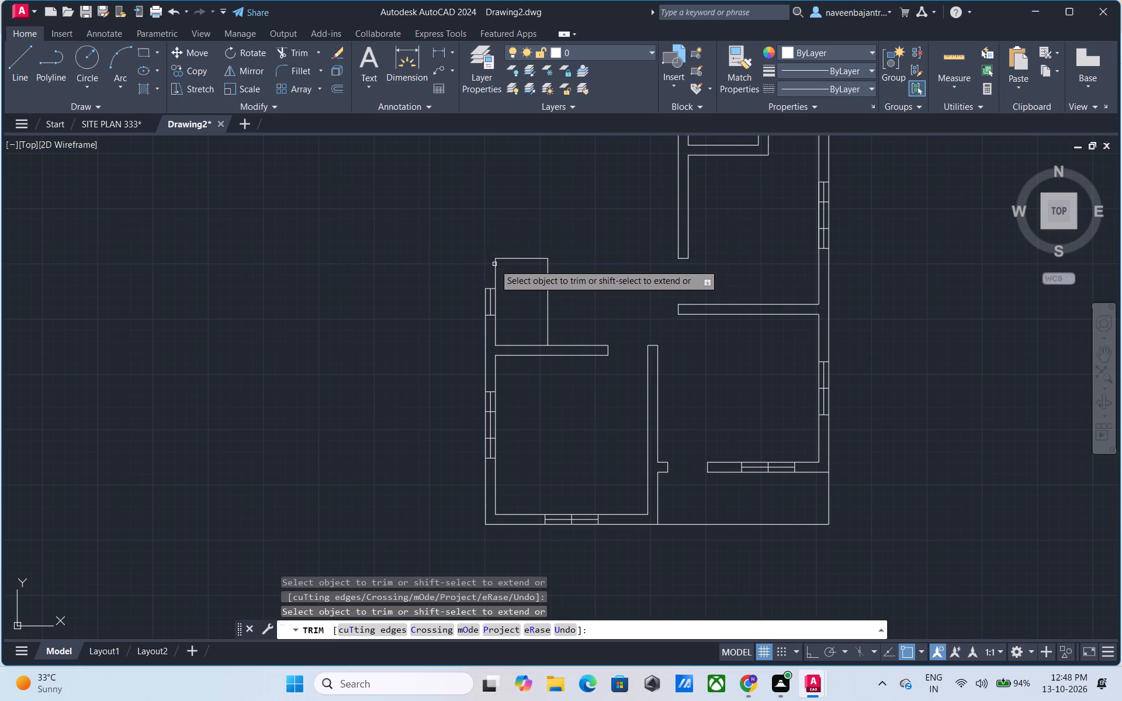
left_click(494, 264)
left_click(511, 259)
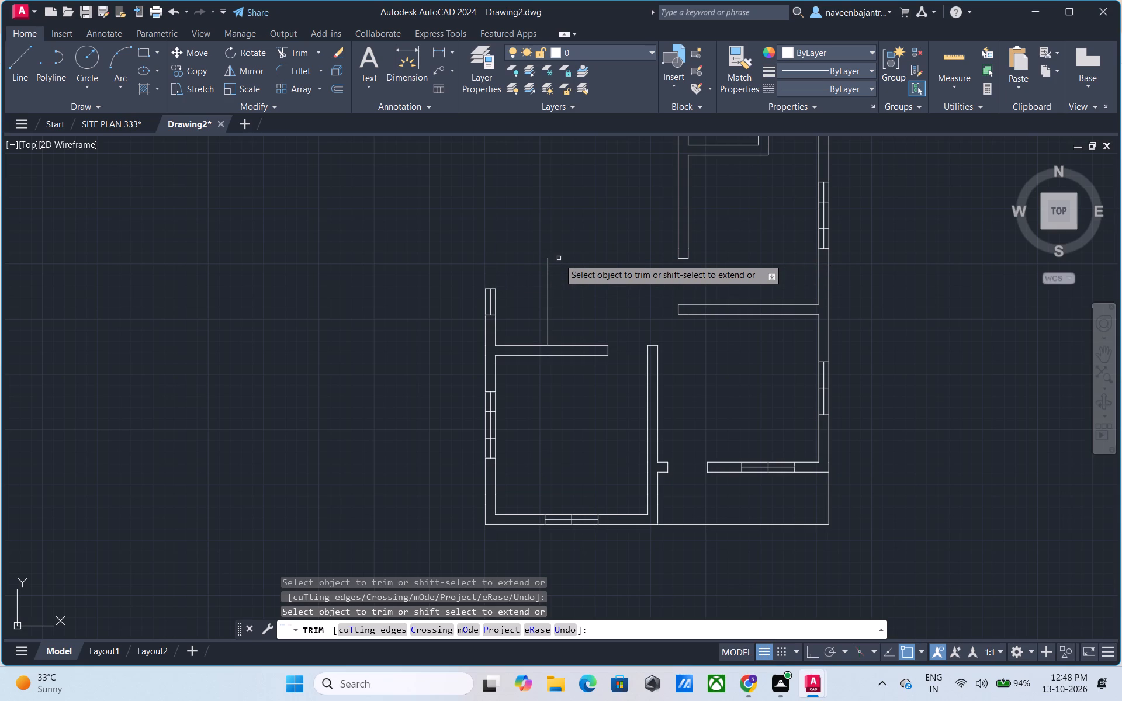
left_click(547, 285)
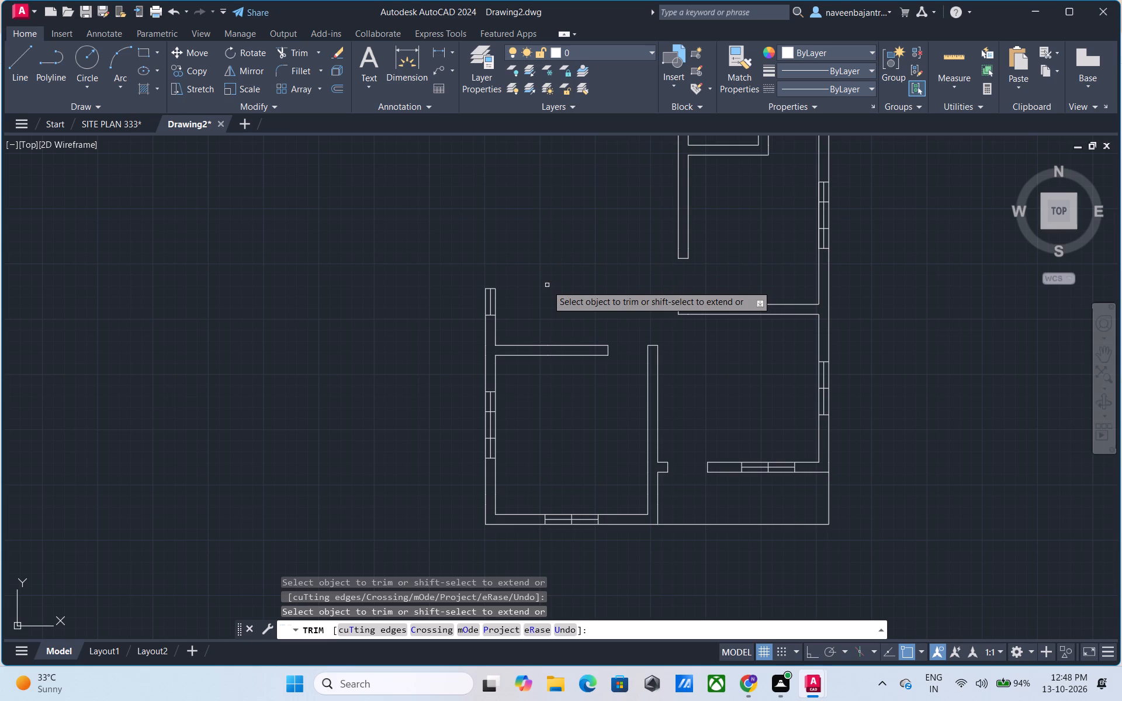
Trim away the small left room's window, including both wall faces, end lines and centre line.
left_click(494, 303)
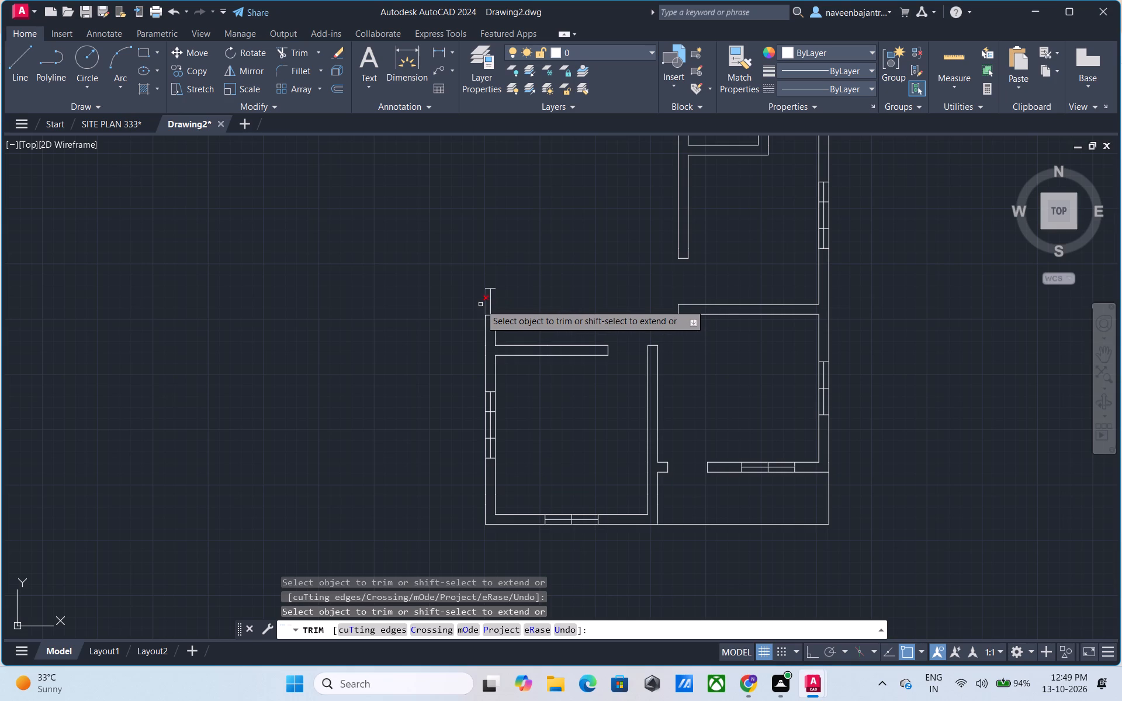
left_click(484, 303)
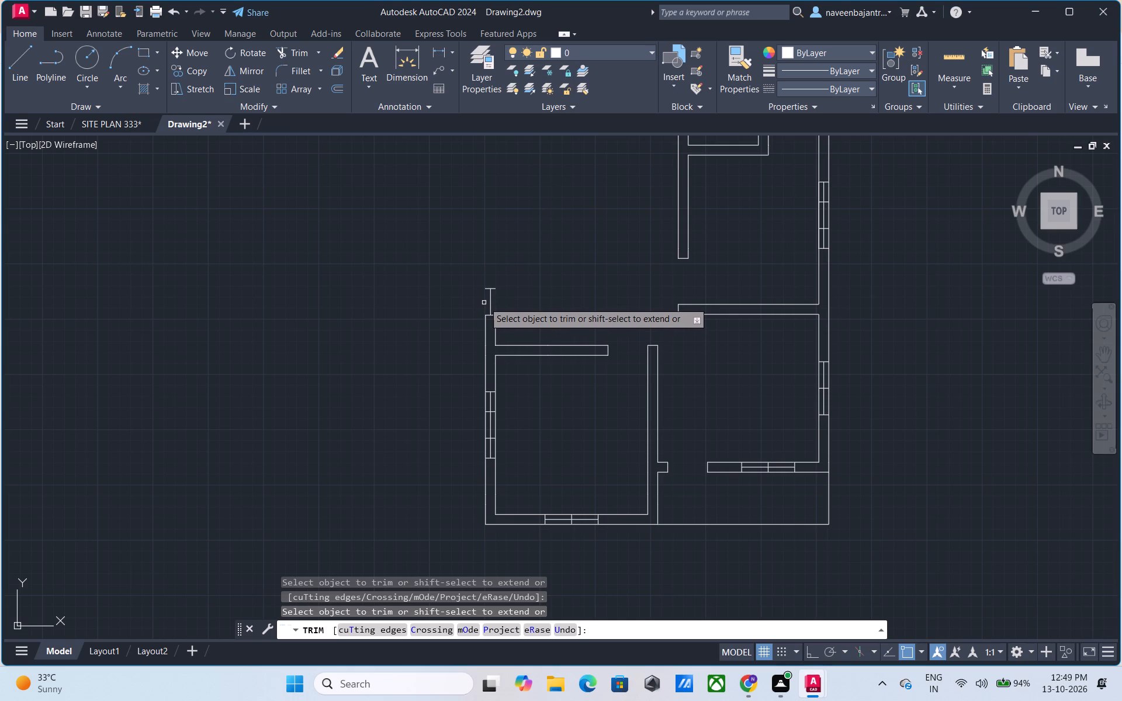
scroll(487, 296, "up", 2)
left_click(487, 277)
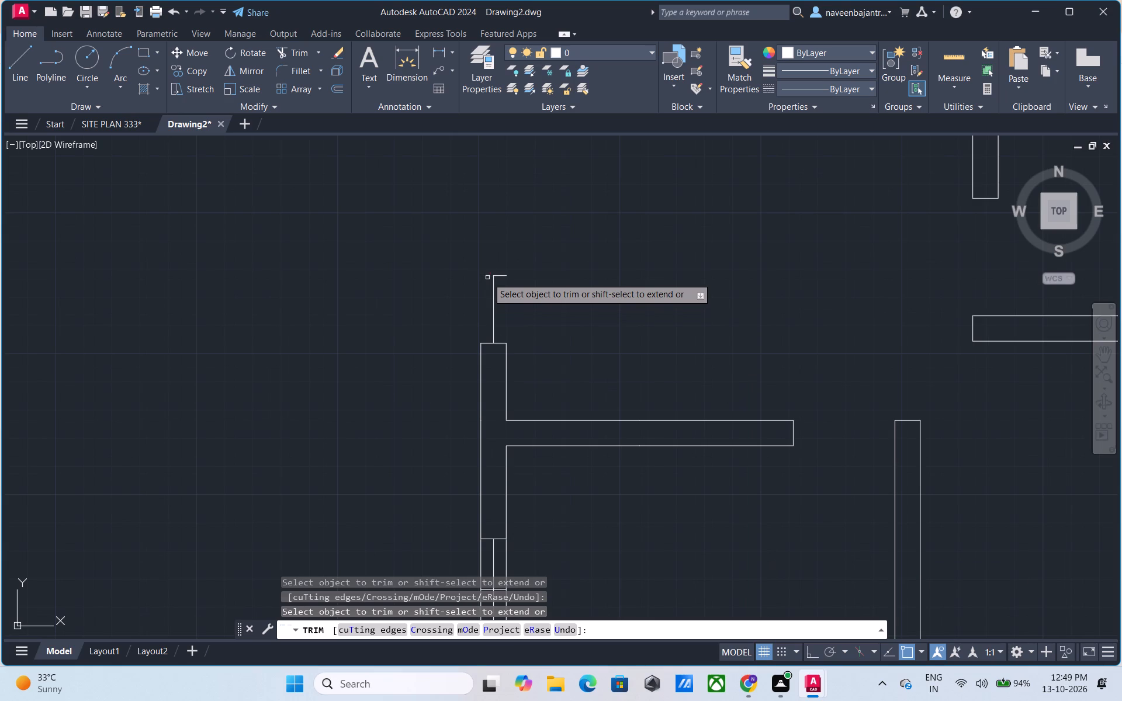
left_click(498, 273)
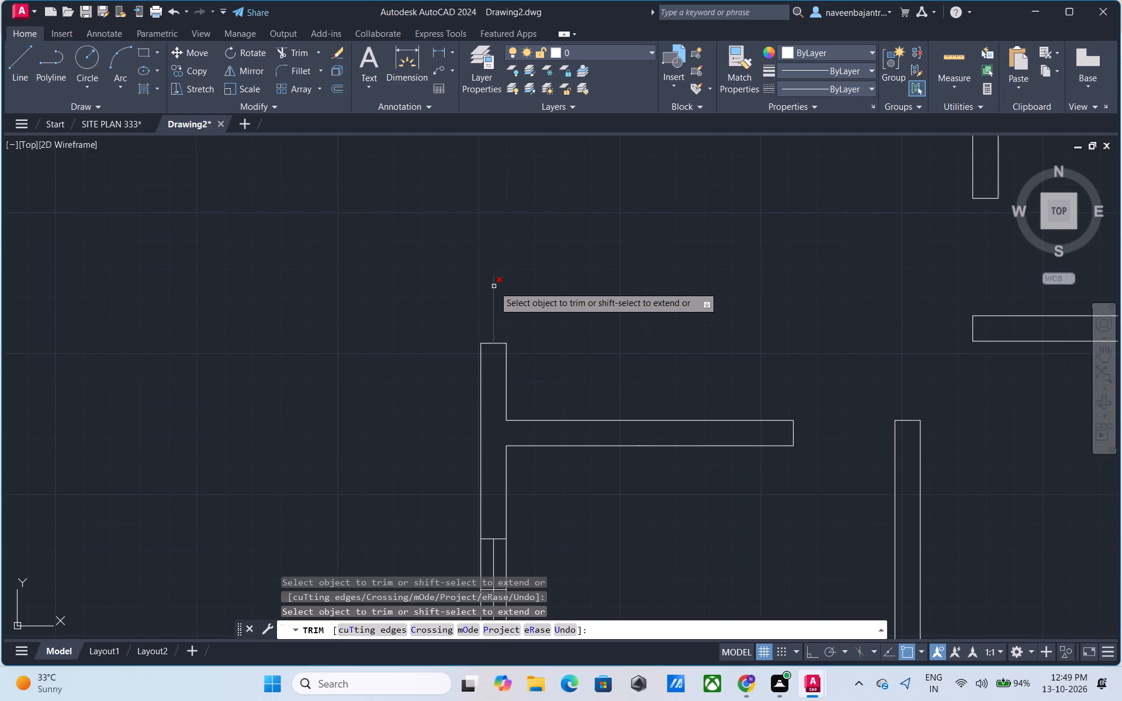
left_click(498, 343)
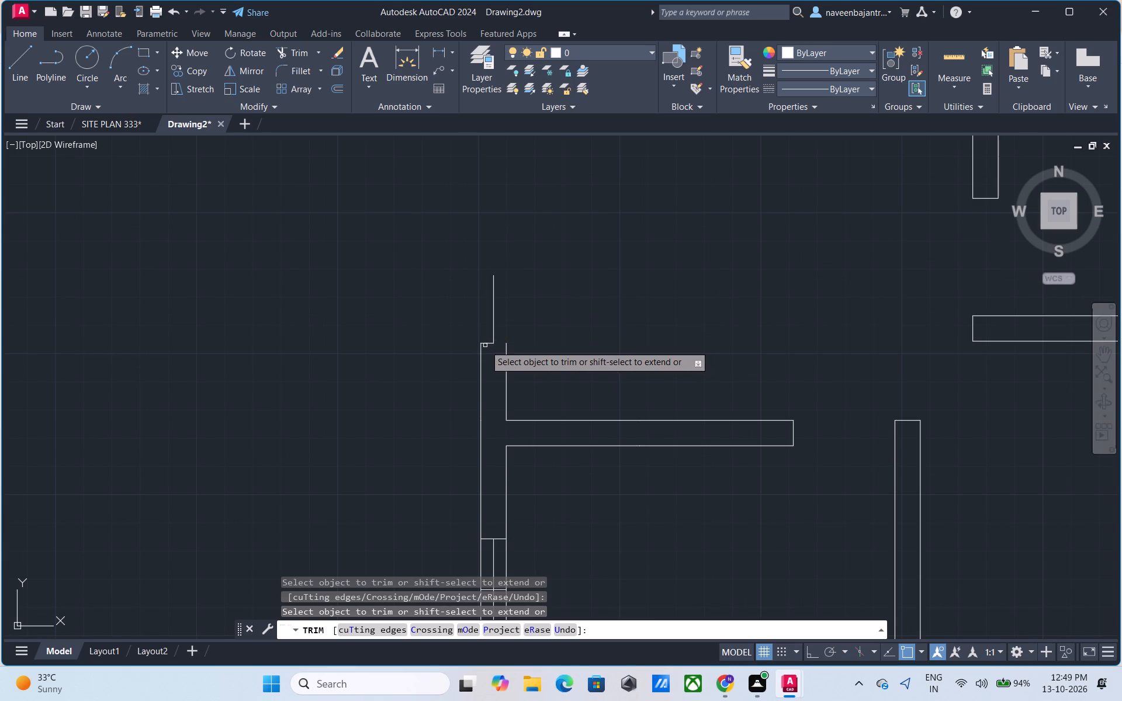
left_click(485, 345)
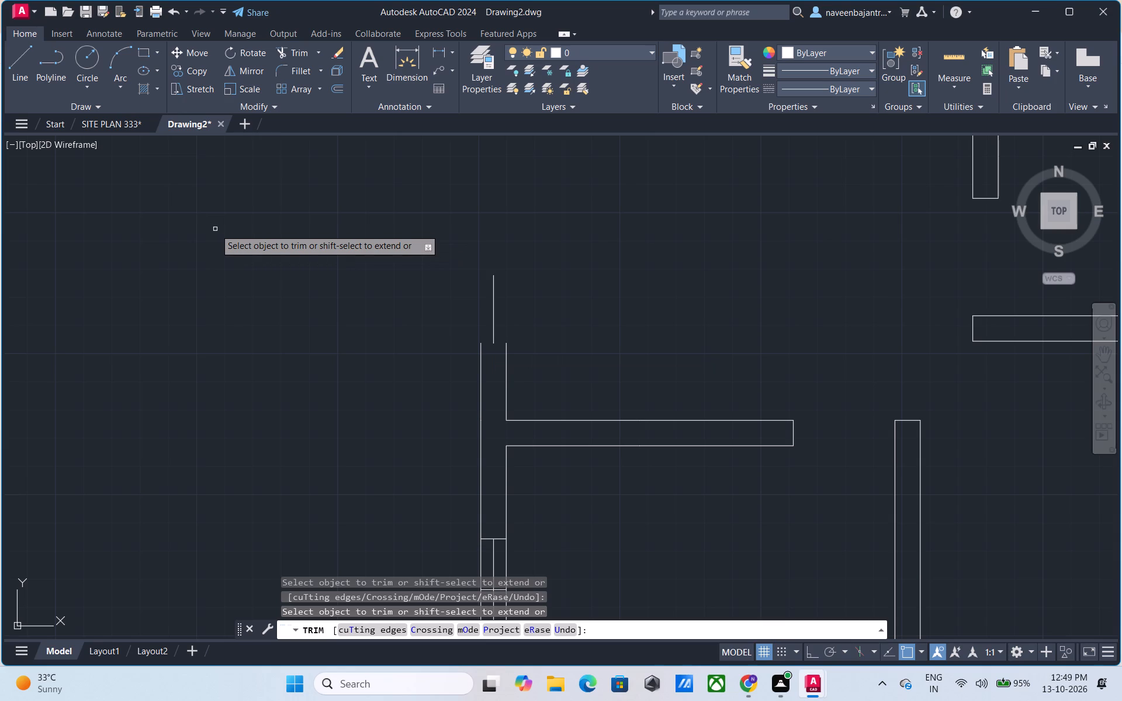
left_click(492, 306)
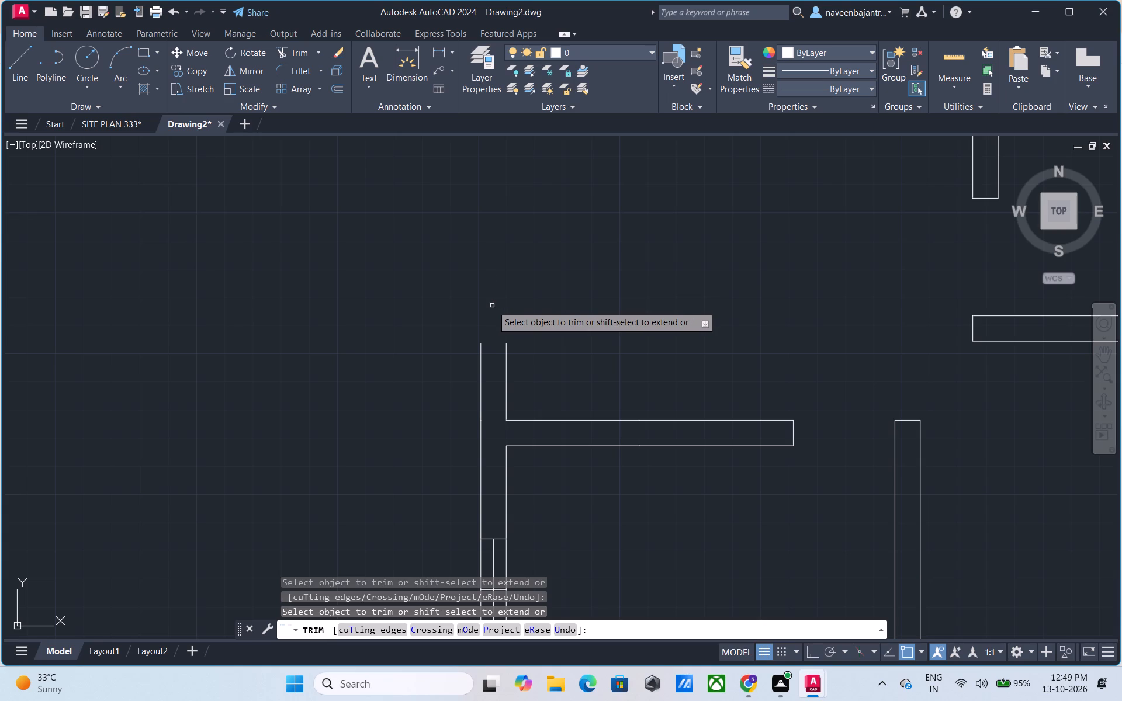
Trim both left wall faces down to the lower-left room's top wall, continuing the outer face down to that room's window.
left_click(505, 371)
left_click(479, 376)
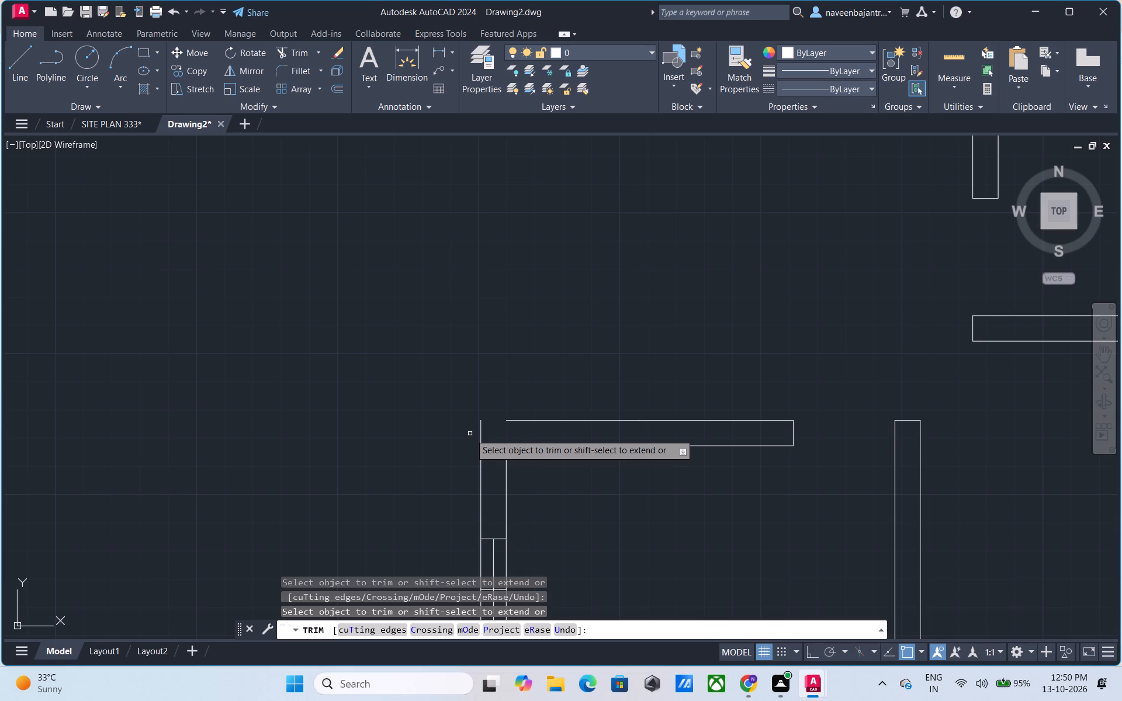
scroll(481, 460, "down", 1)
middle_click_drag(522, 493, 517, 336)
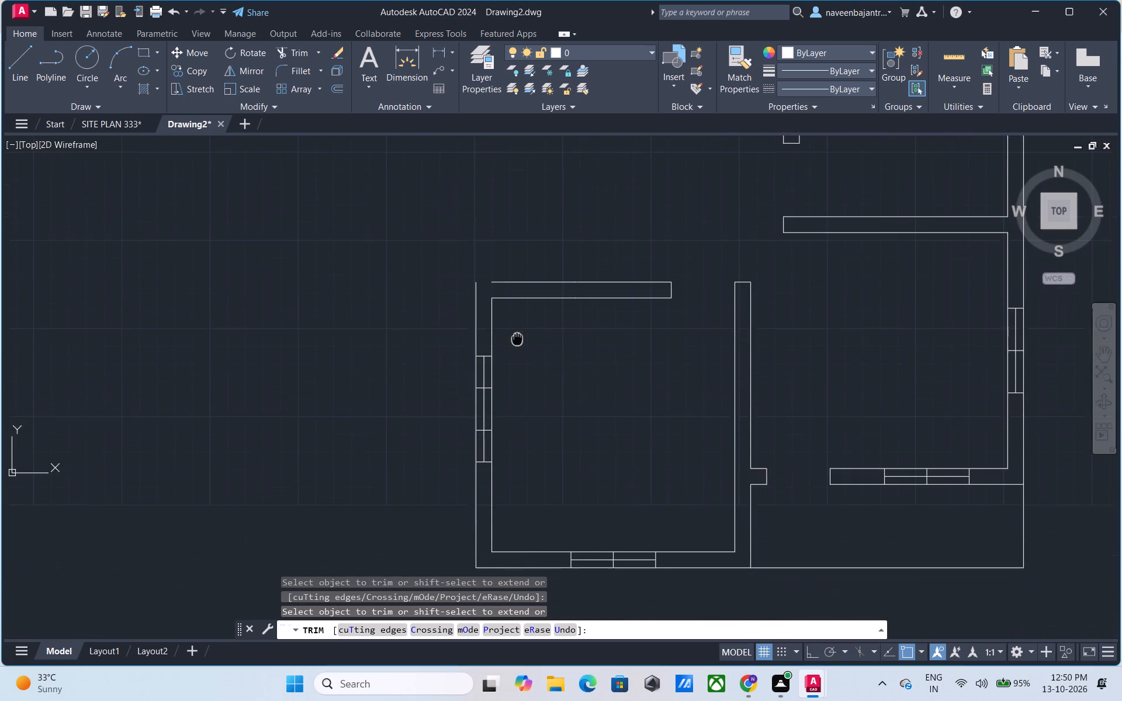
middle_click_drag(517, 336, 517, 336)
left_click(476, 307)
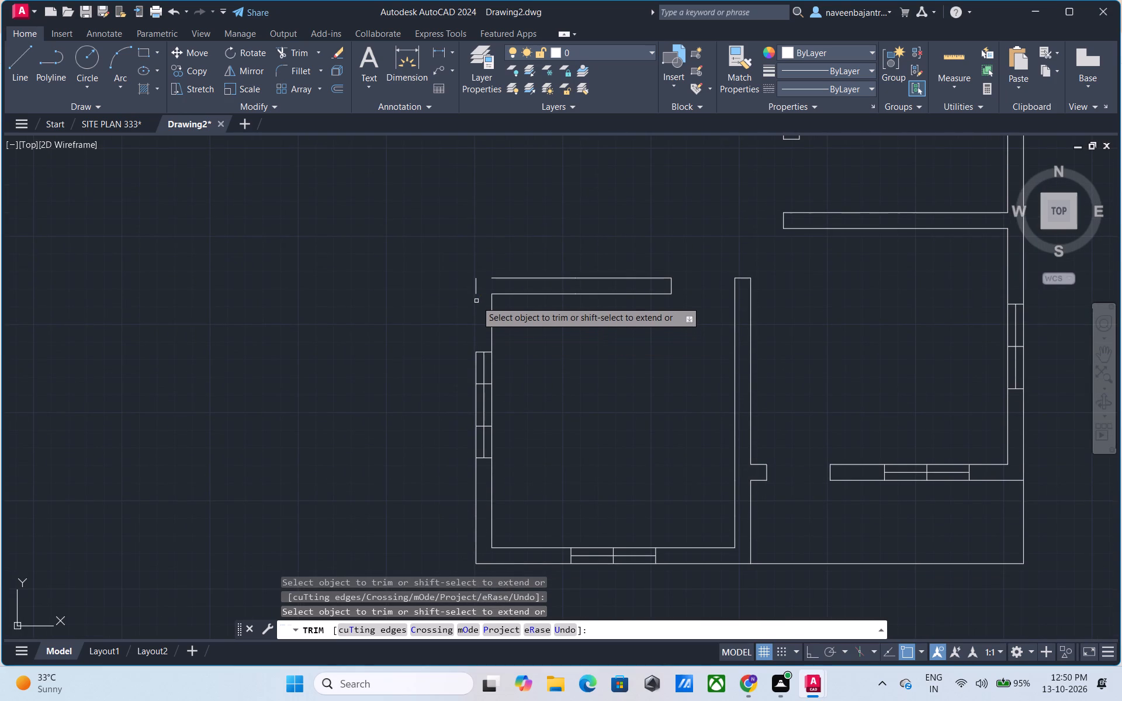
left_click(476, 291)
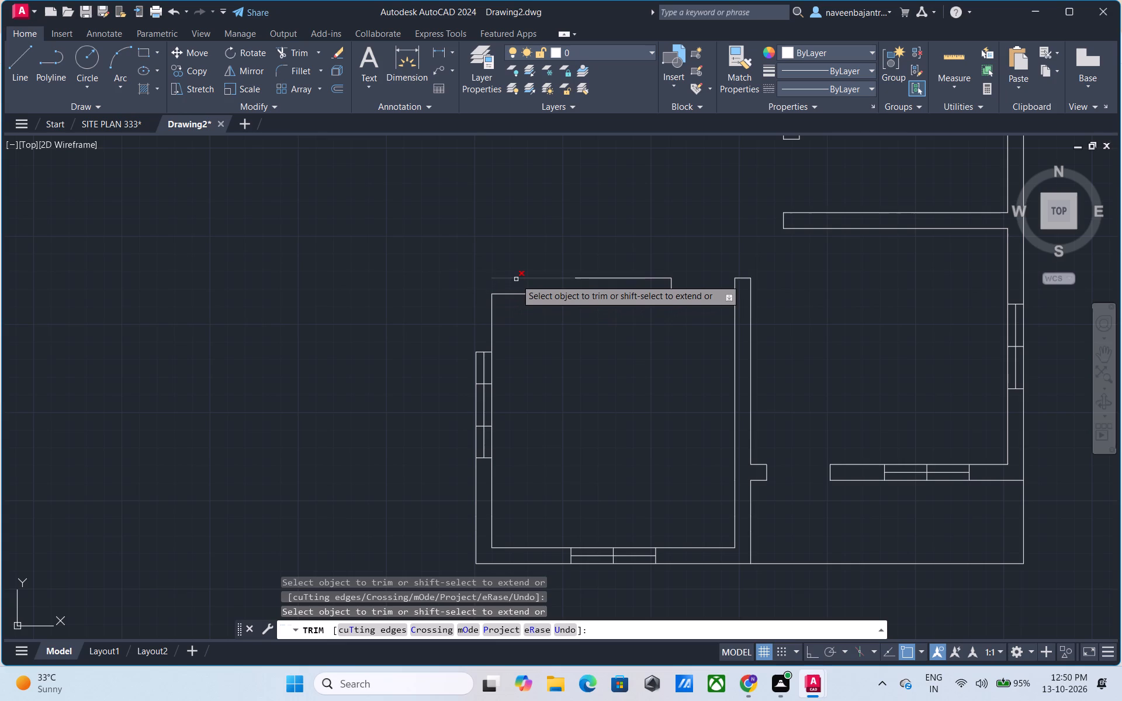
Trim away the lower-left room's top wall with its end line, plus the left wall's inner face above the window.
left_click(516, 279)
left_click(581, 279)
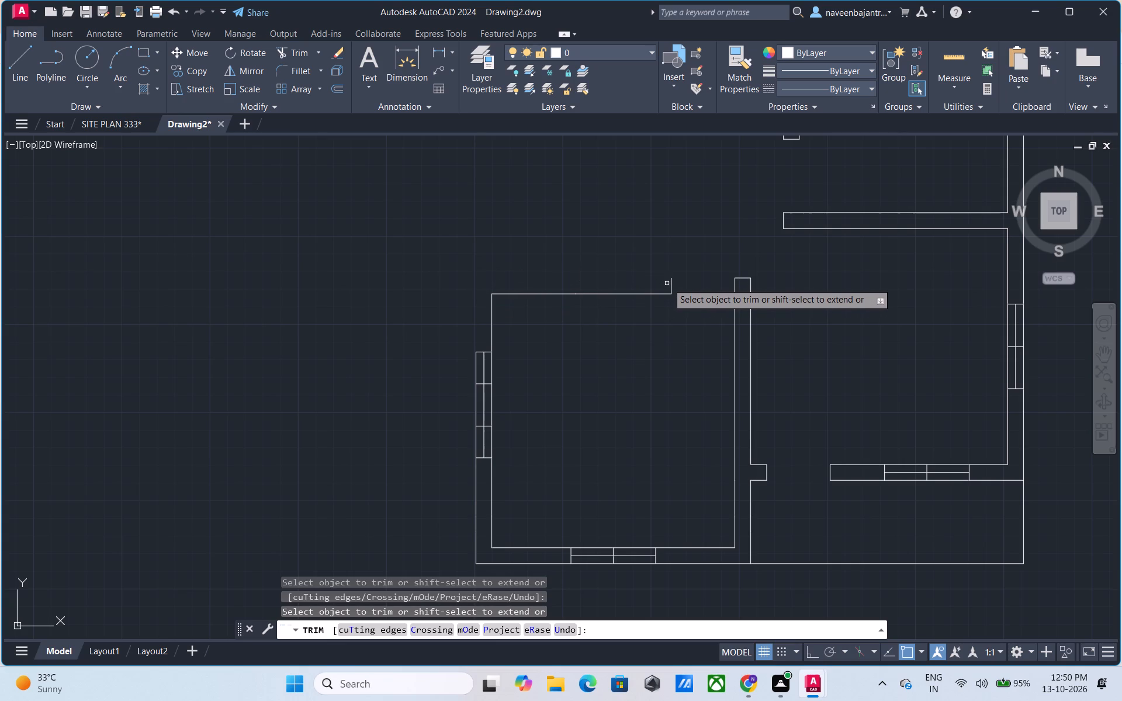
left_click(673, 283)
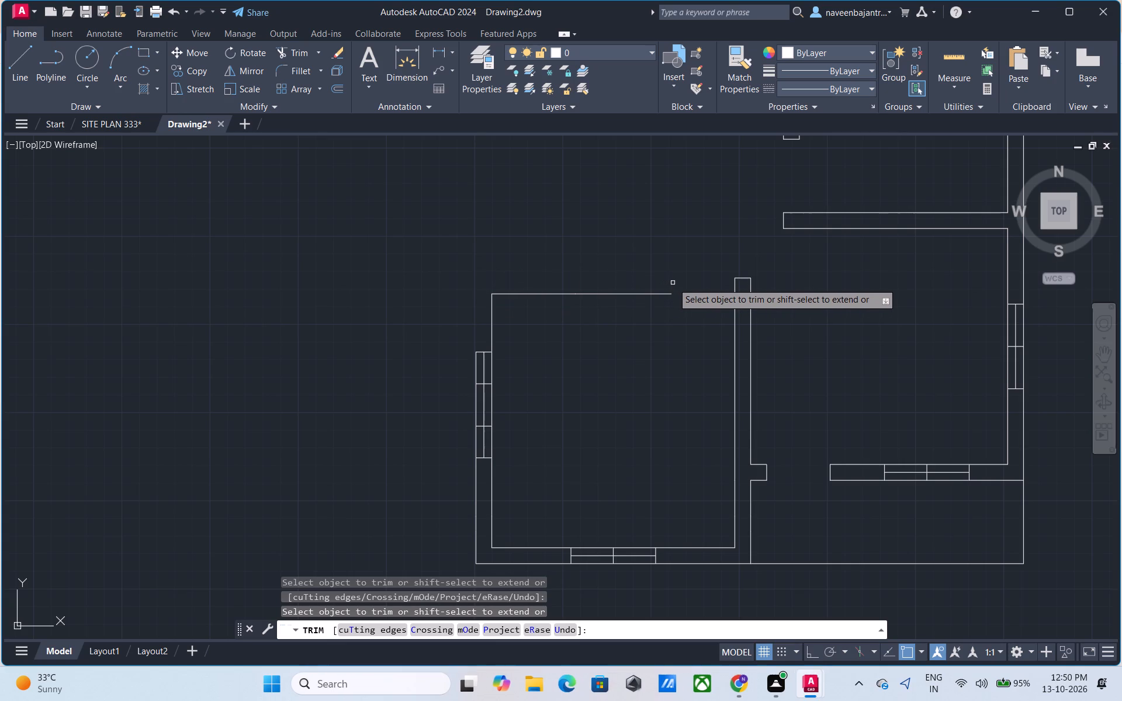
left_click(610, 294)
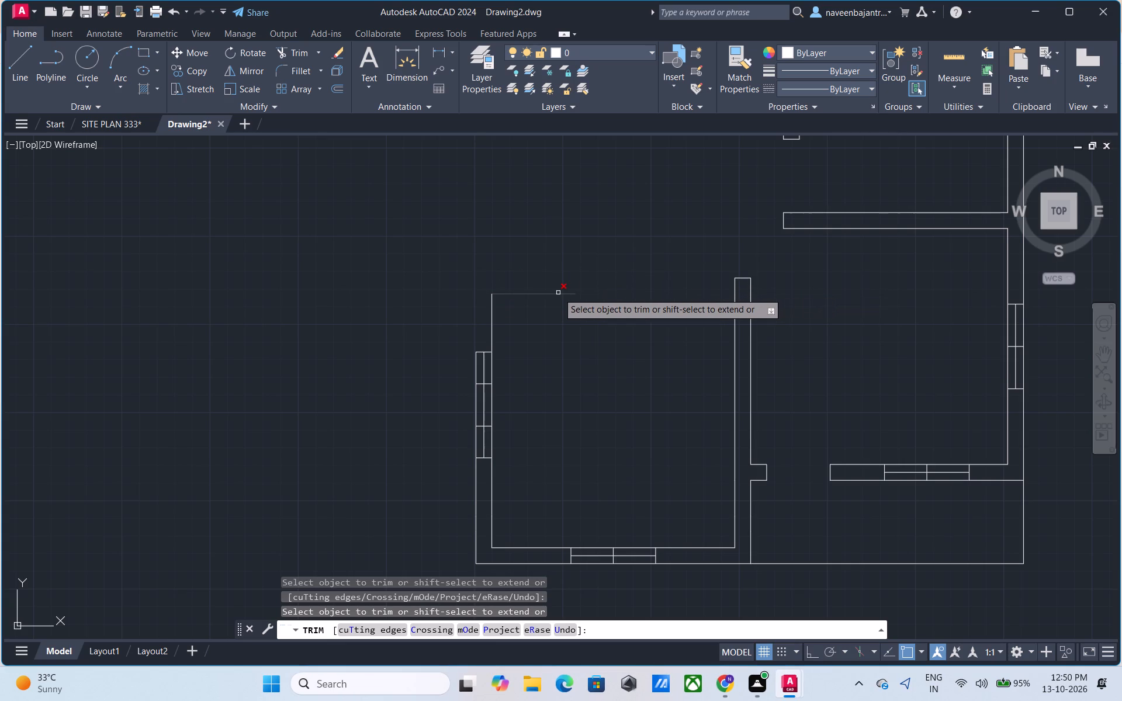
left_click(557, 293)
left_click(494, 332)
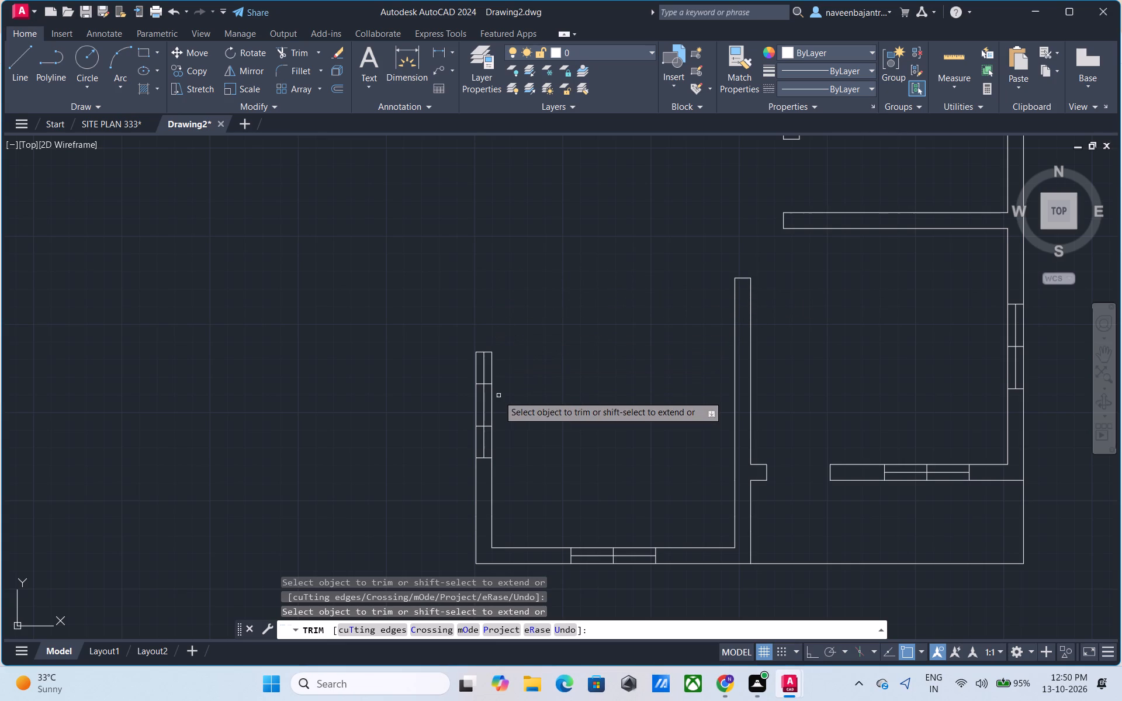
Trim away both wall faces along the lower-left room's left window, from its top end line to its bottom end line.
middle_click_drag(511, 400, 559, 364)
middle_click(584, 348)
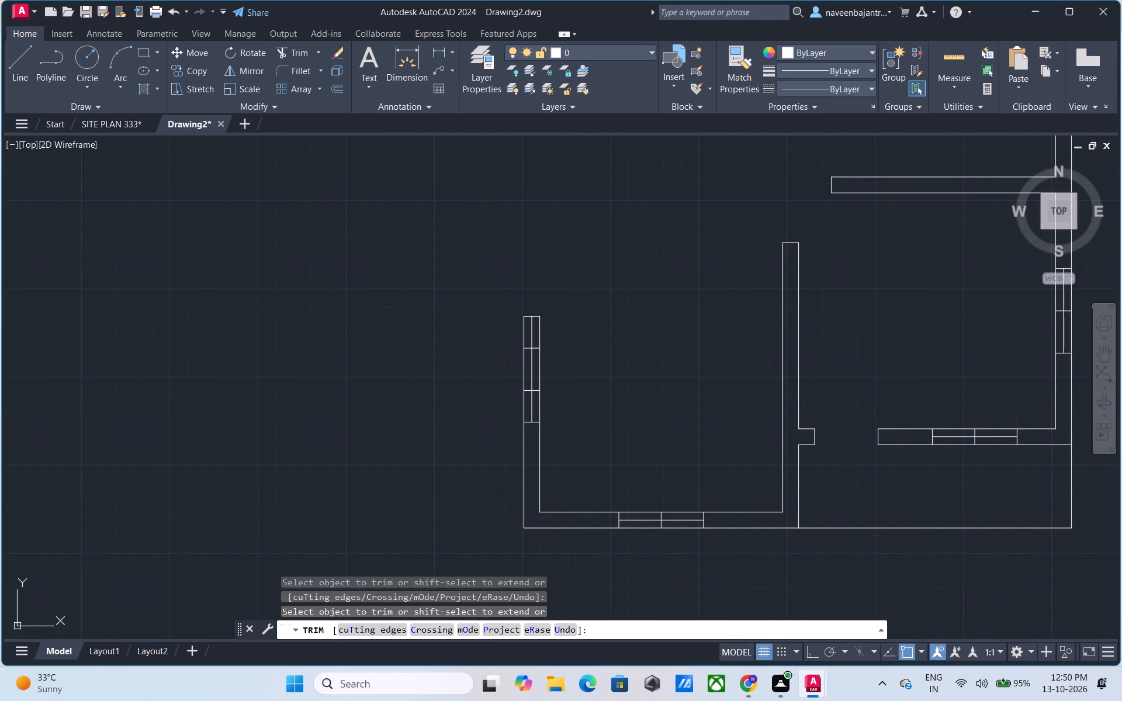
middle_click_drag(566, 369, 586, 341)
scroll(586, 341, "up", 1)
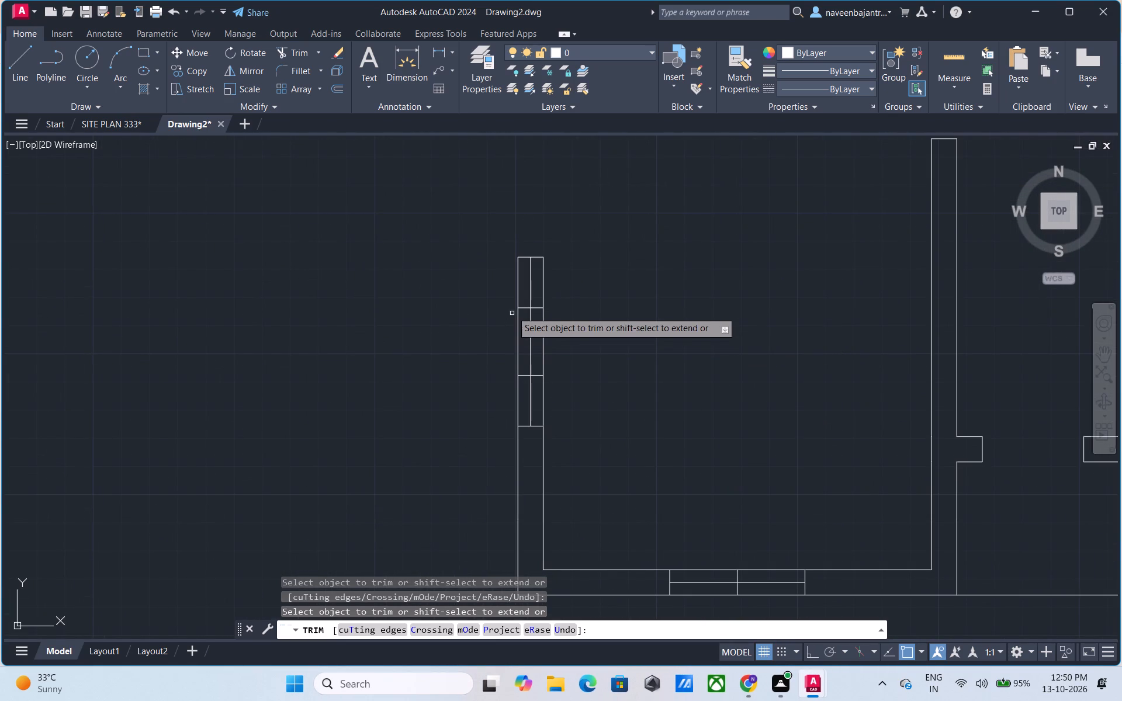
left_click(517, 294)
left_click(542, 290)
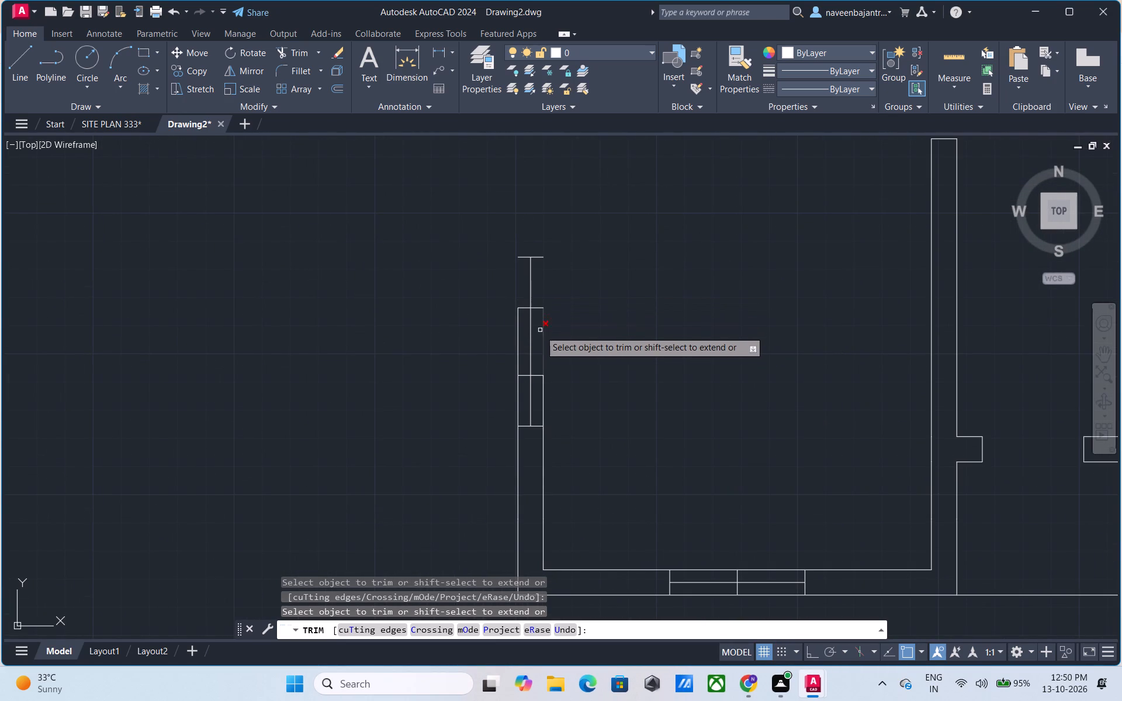
left_click(543, 332)
left_click(517, 338)
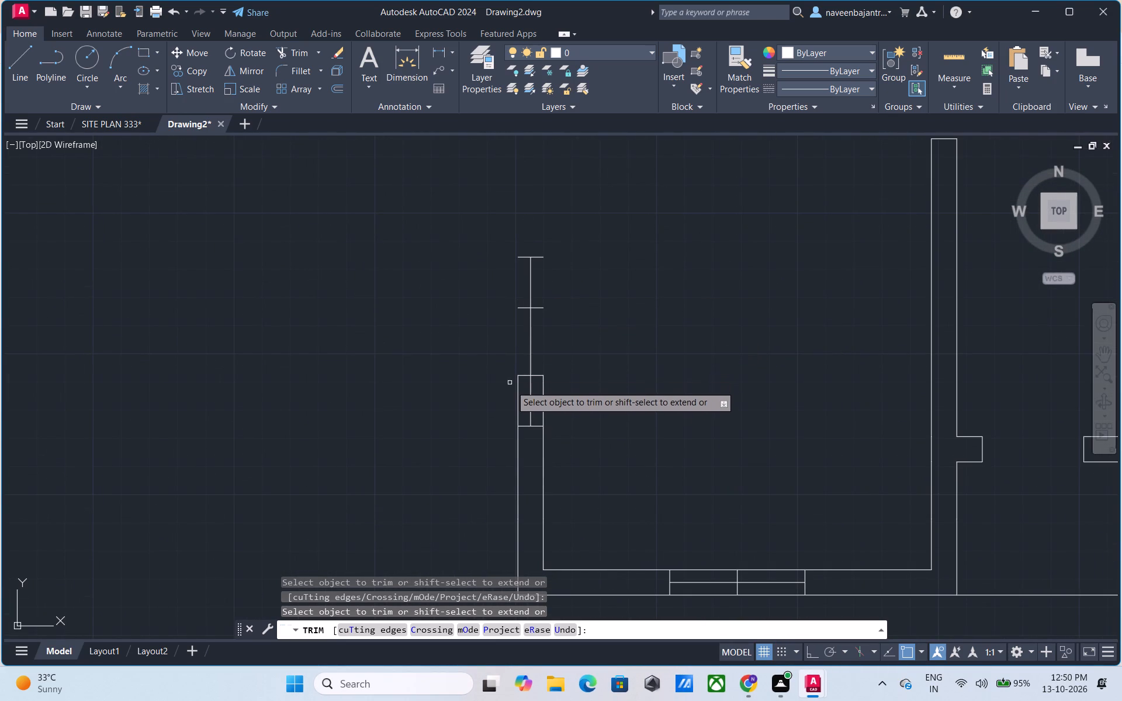
left_click(517, 400)
left_click(542, 393)
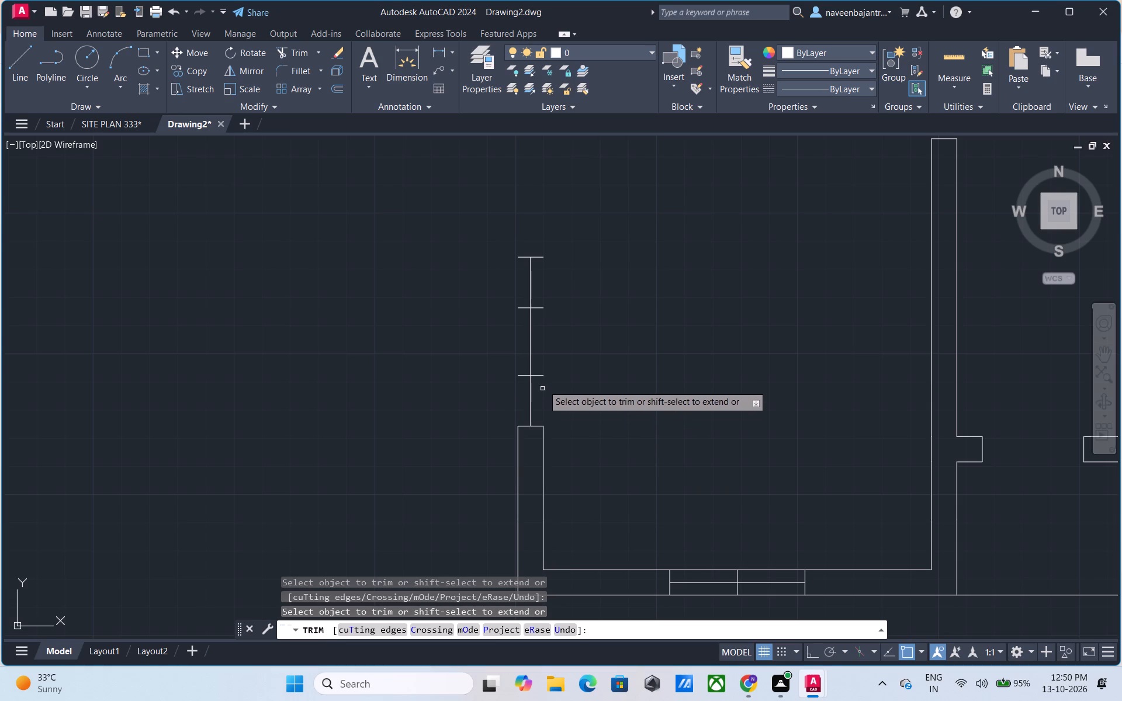
Trim away the left window's top end line, its two intermediate cross lines and its full centre line.
left_click(540, 259)
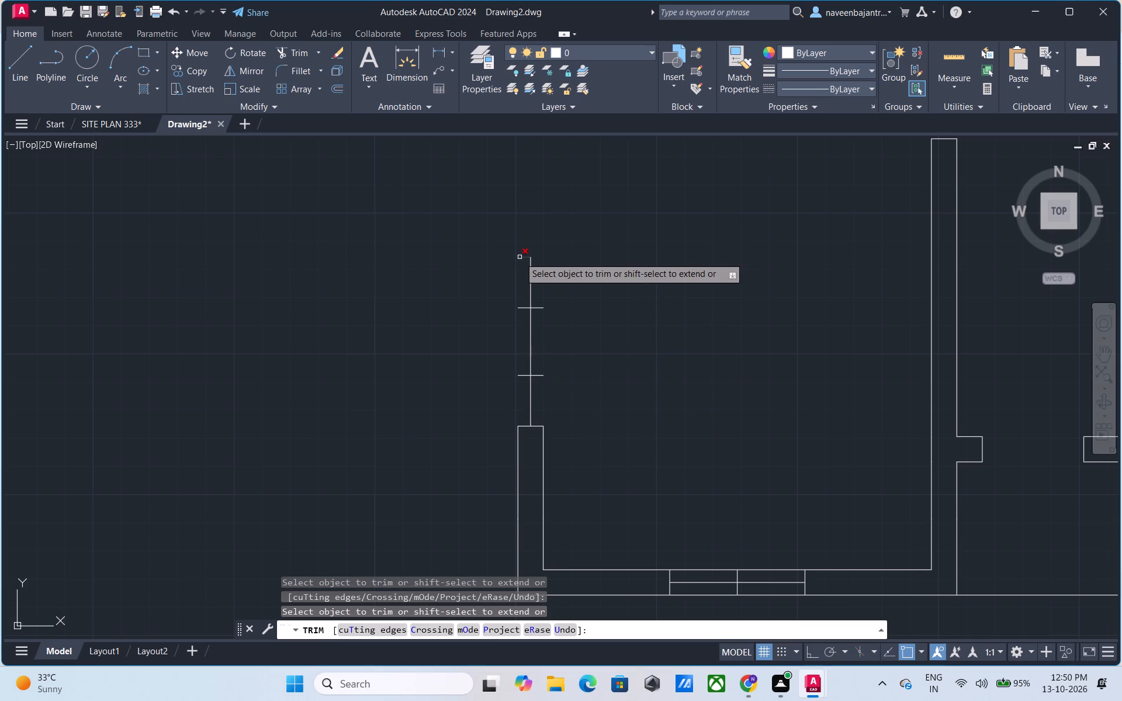
left_click(520, 257)
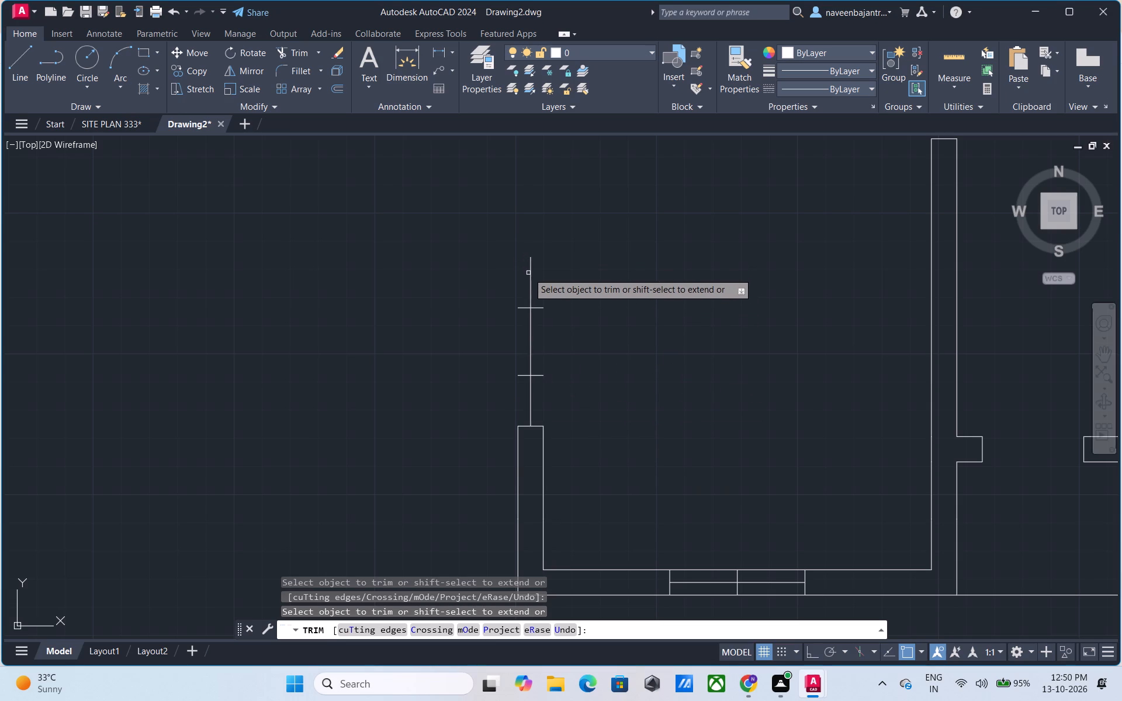
left_click(530, 273)
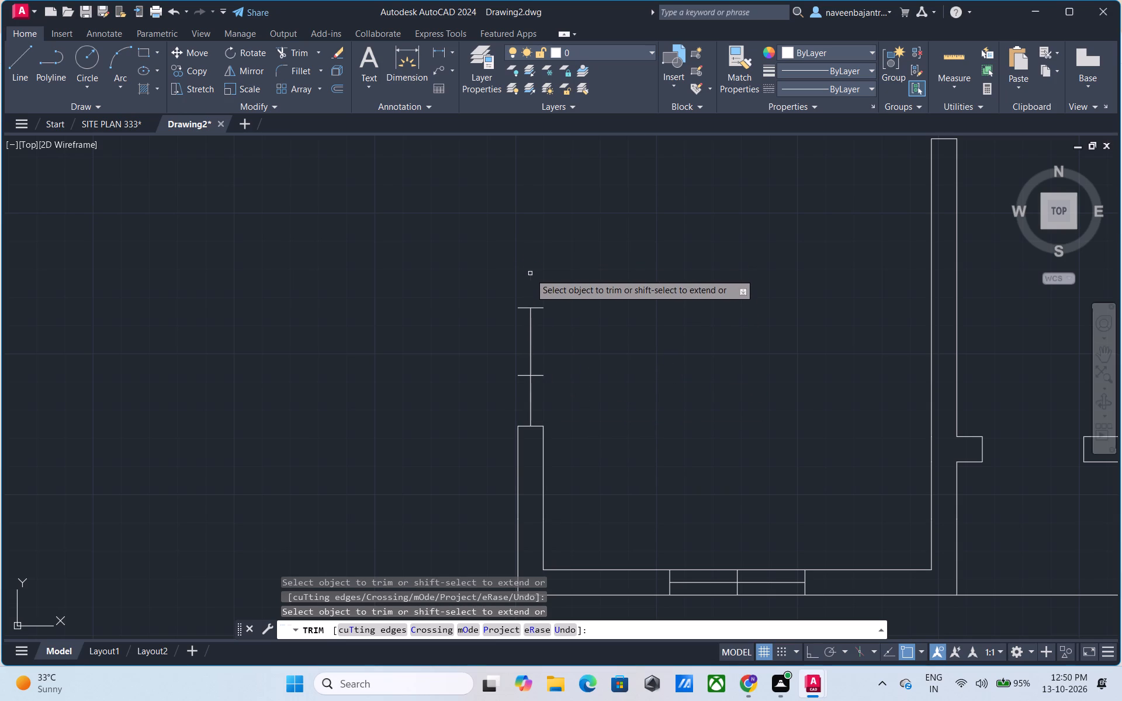
left_click(538, 310)
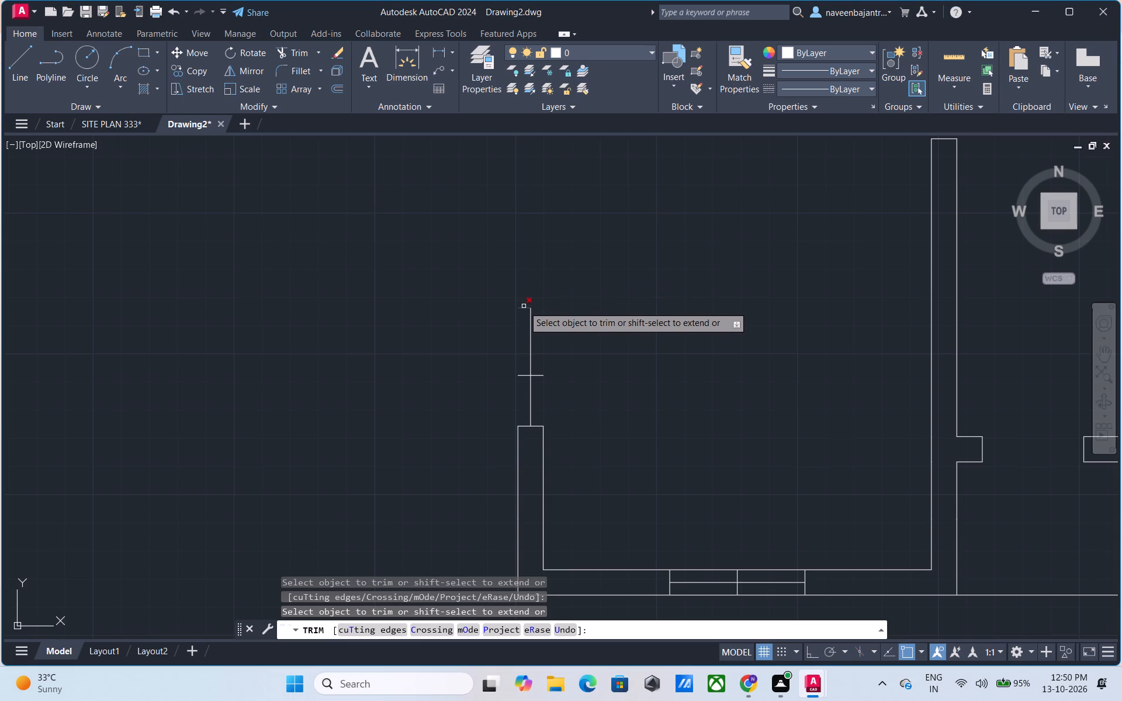
left_click(524, 306)
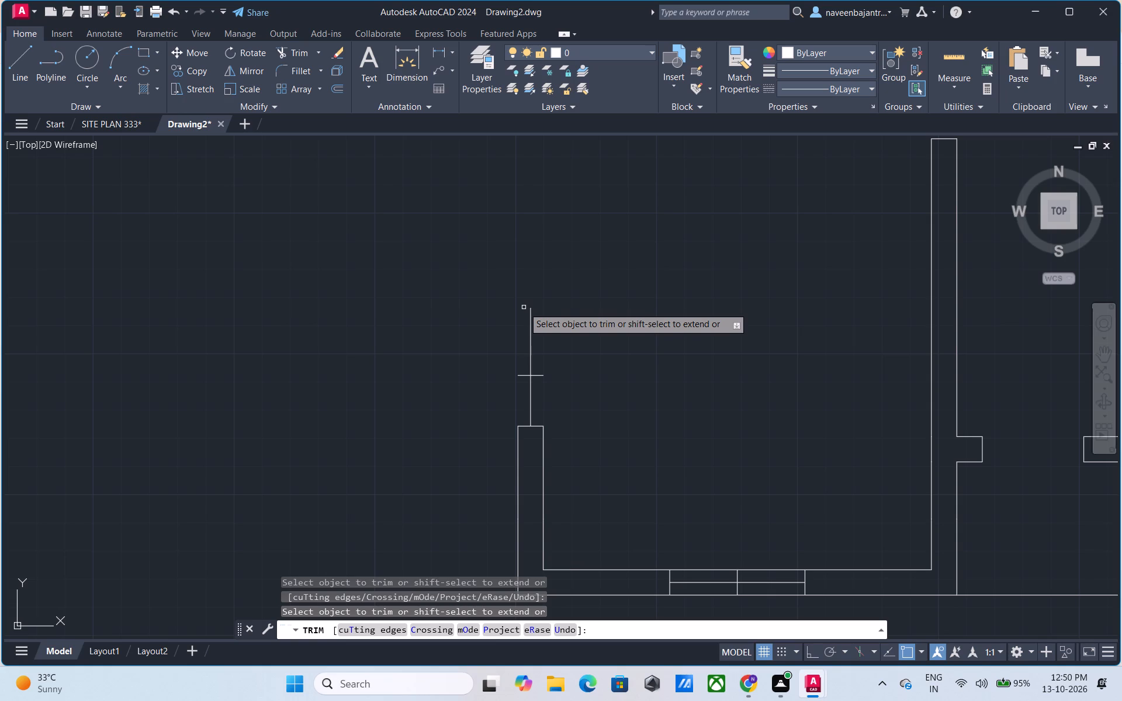
left_click(529, 336)
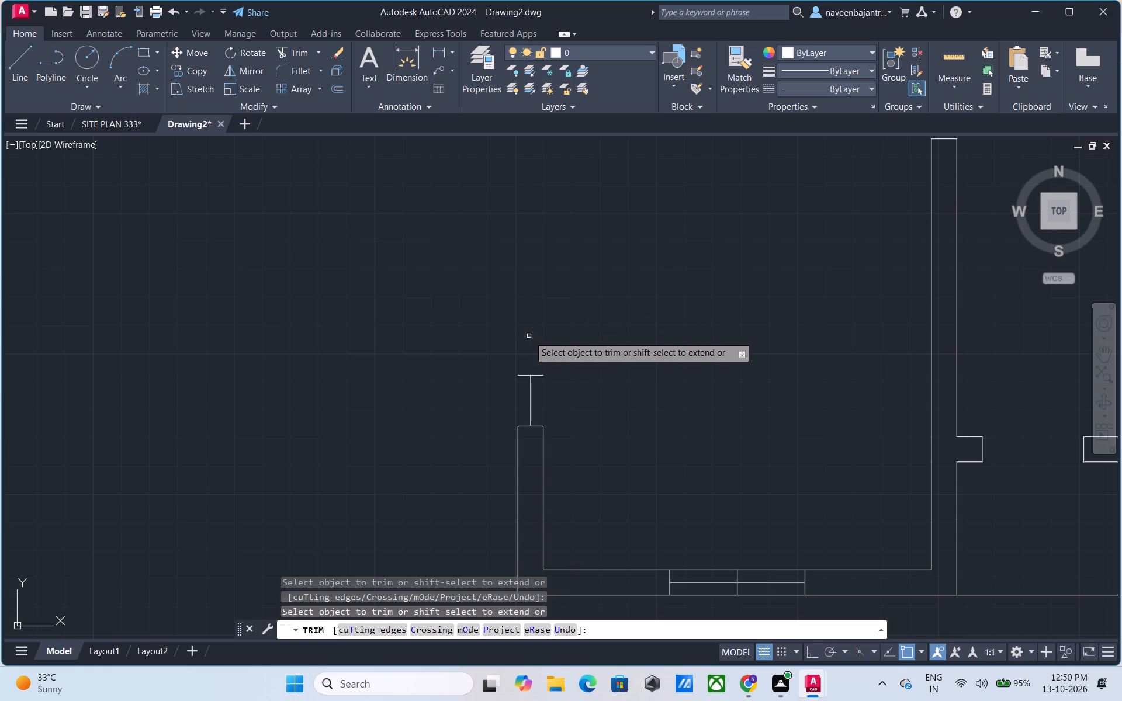
left_click(523, 374)
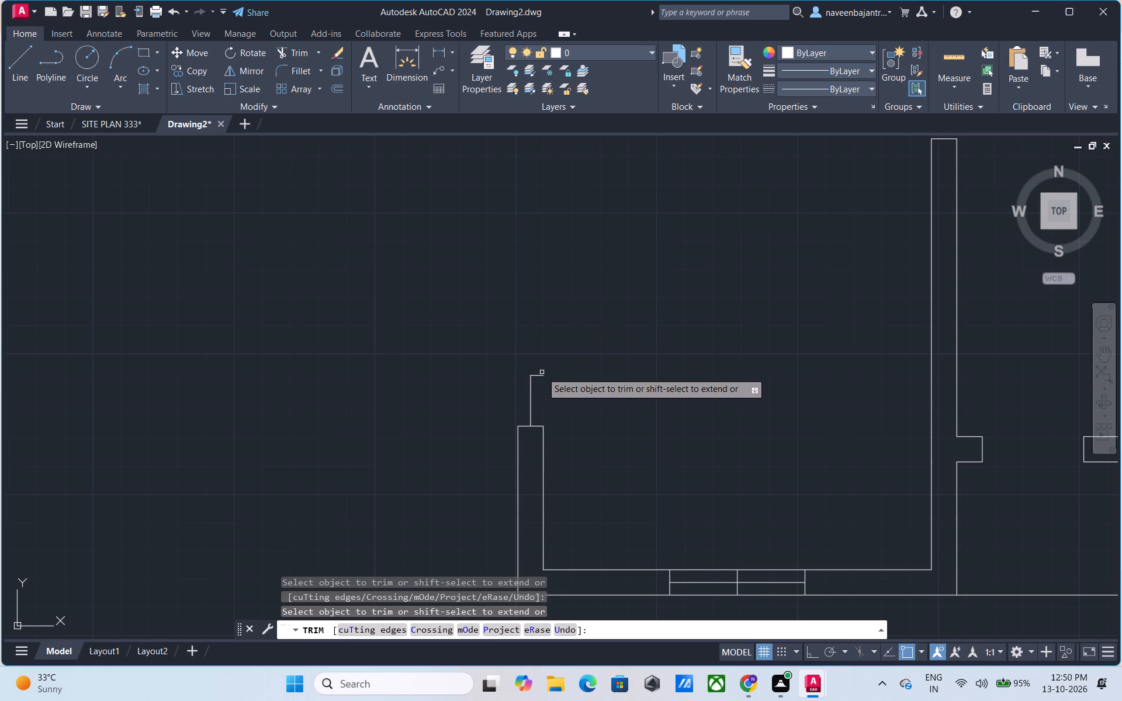
left_click(542, 375)
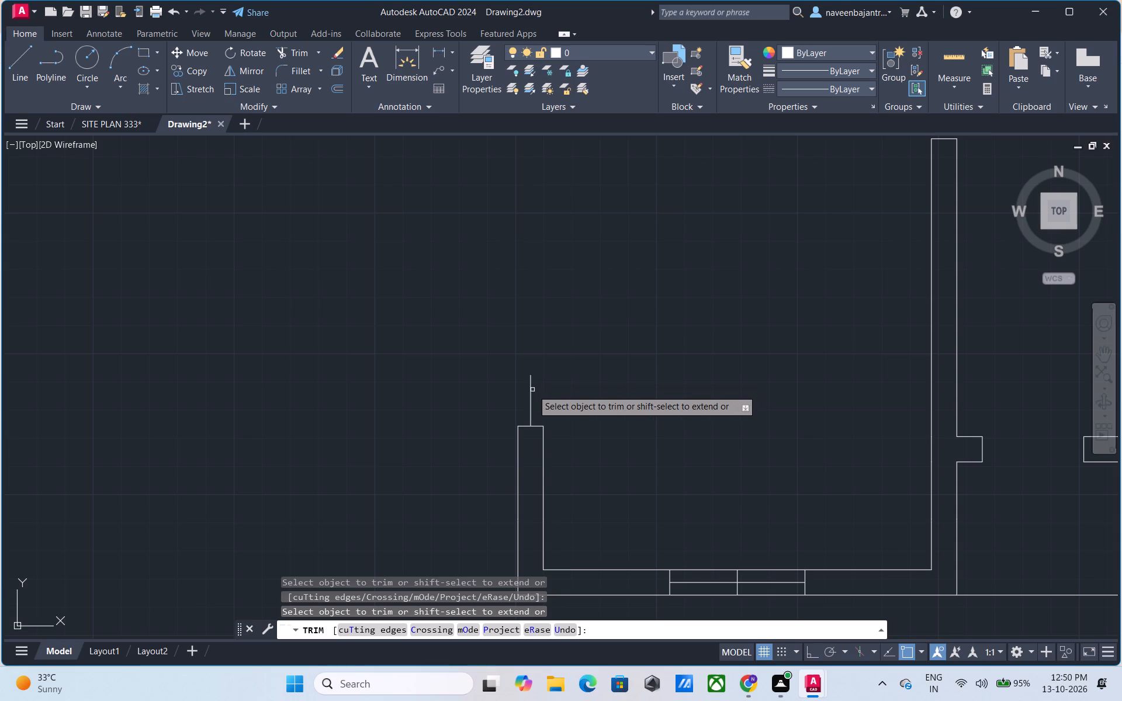
left_click(532, 390)
Trim away the rest of the lower-left room's left wall and the bottom wall up to the bottom window.
scroll(532, 390, "down", 1)
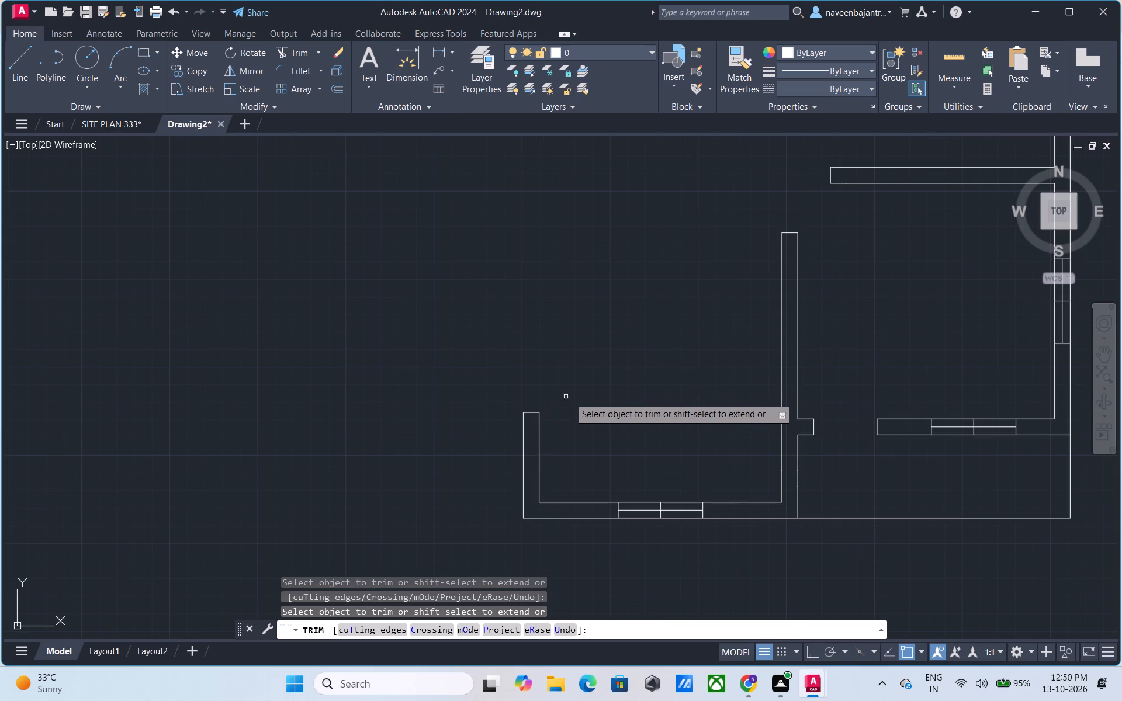
middle_click_drag(570, 397, 521, 339)
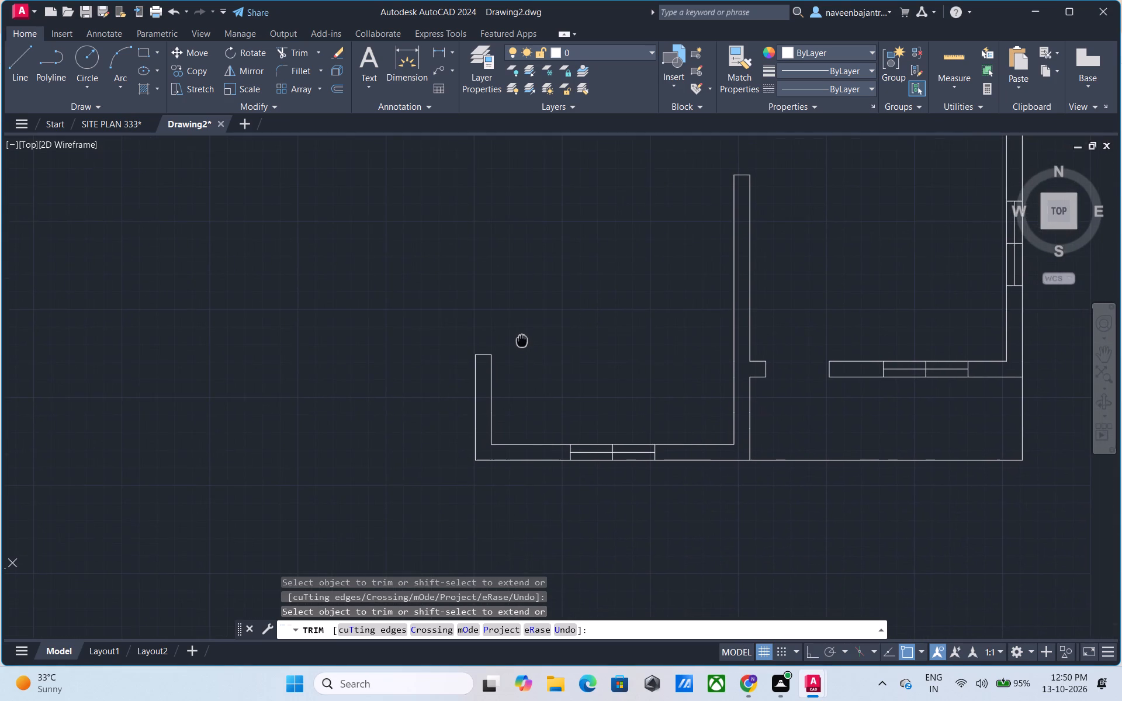
middle_click_drag(521, 339, 506, 331)
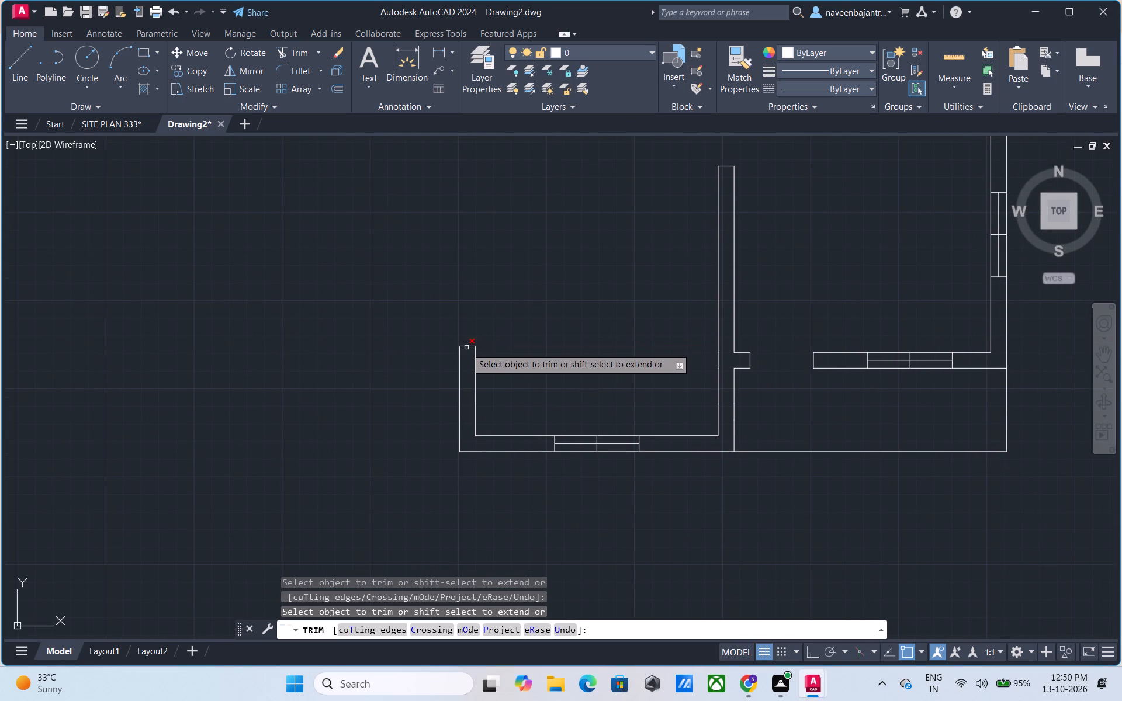
left_click(466, 348)
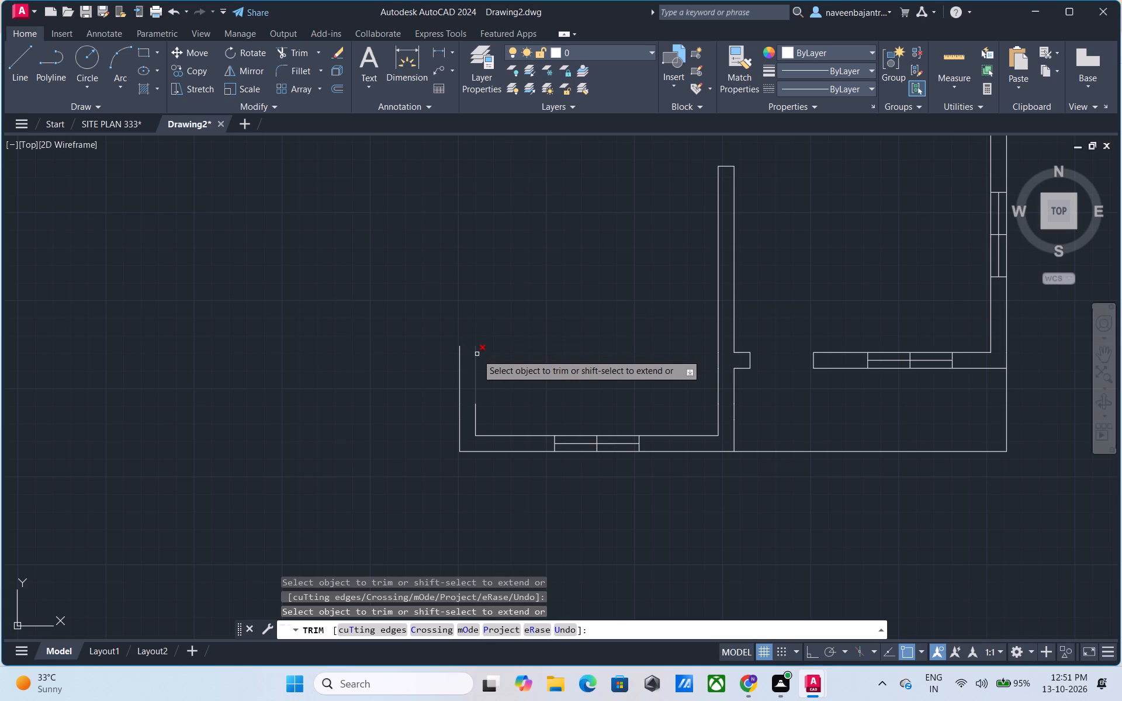
left_click(477, 354)
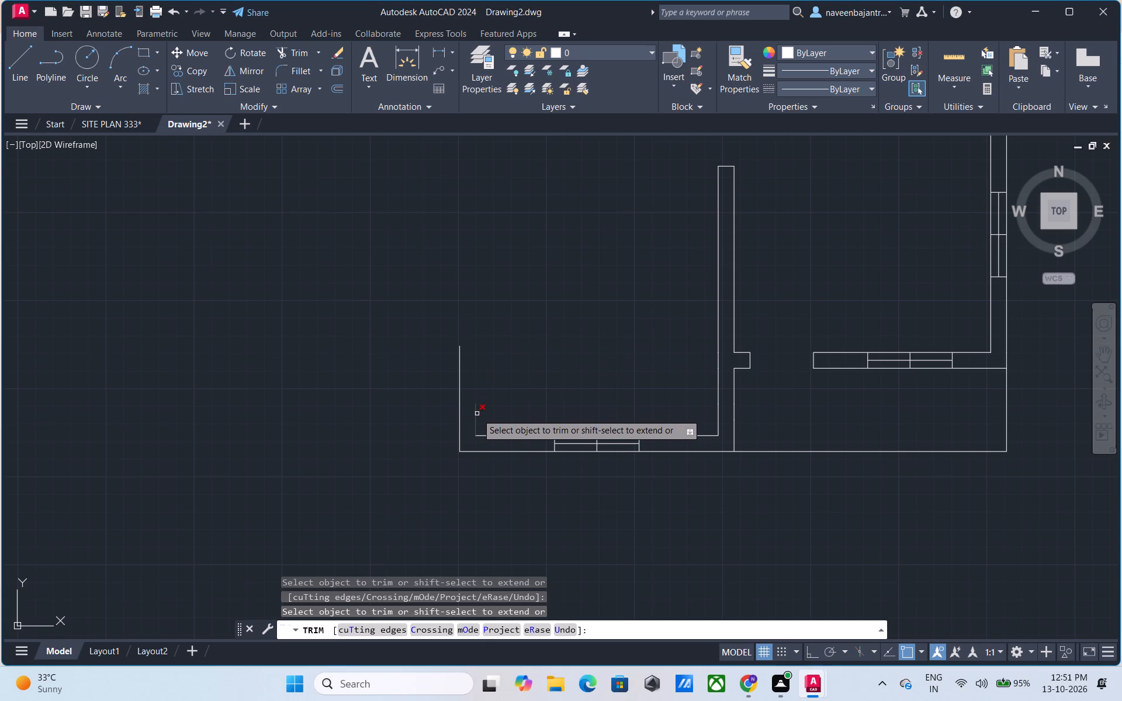
left_click(477, 414)
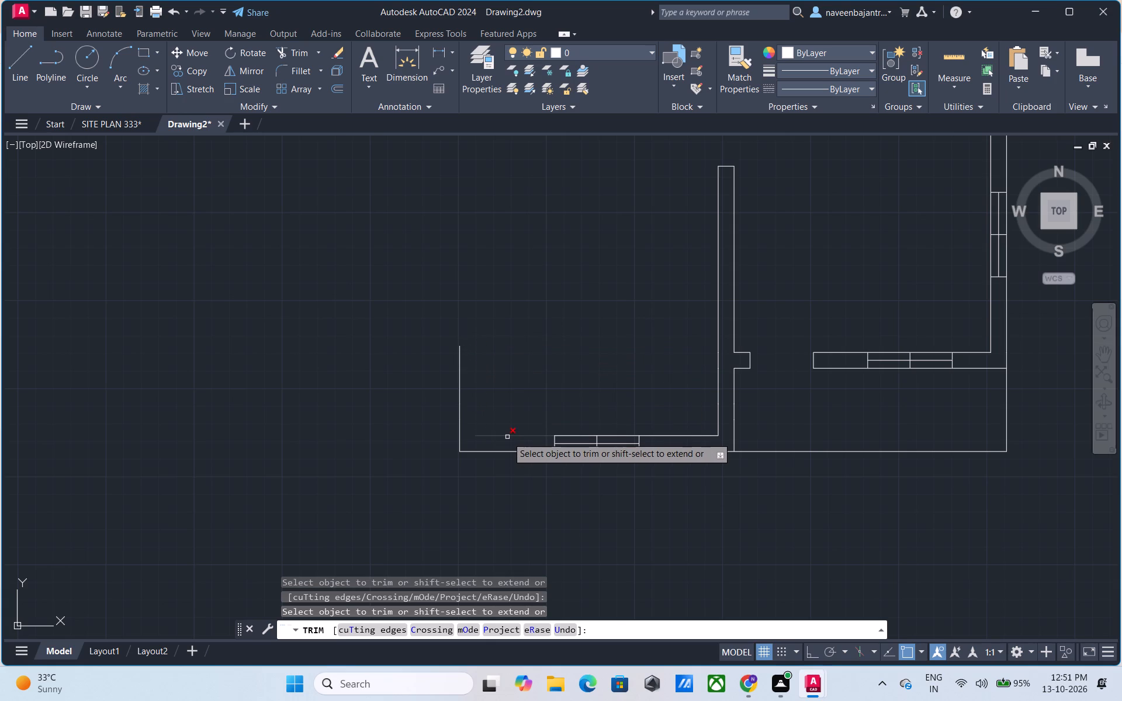
left_click(507, 437)
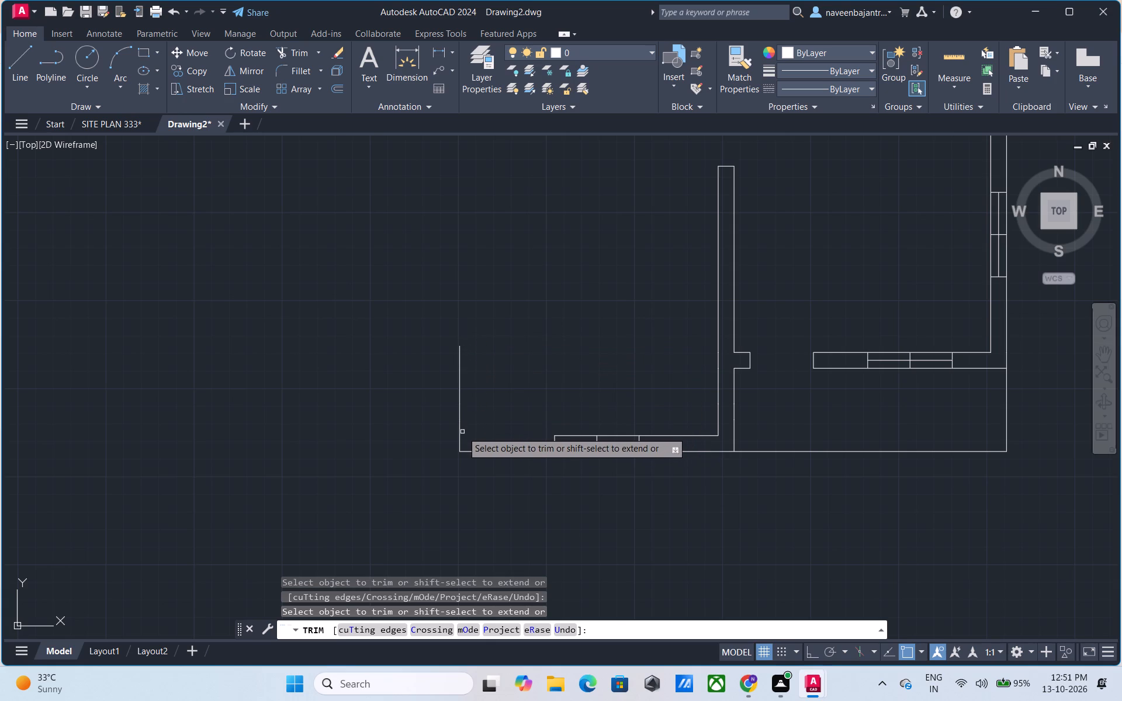
left_click(461, 432)
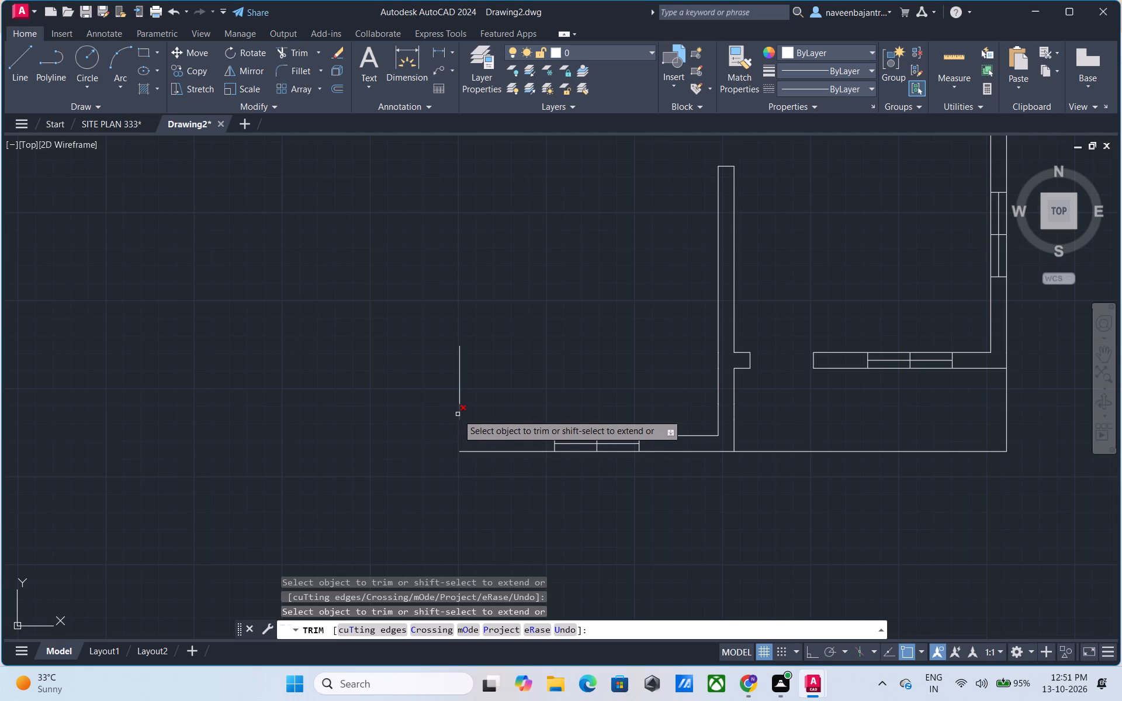
left_click(458, 414)
left_click(459, 404)
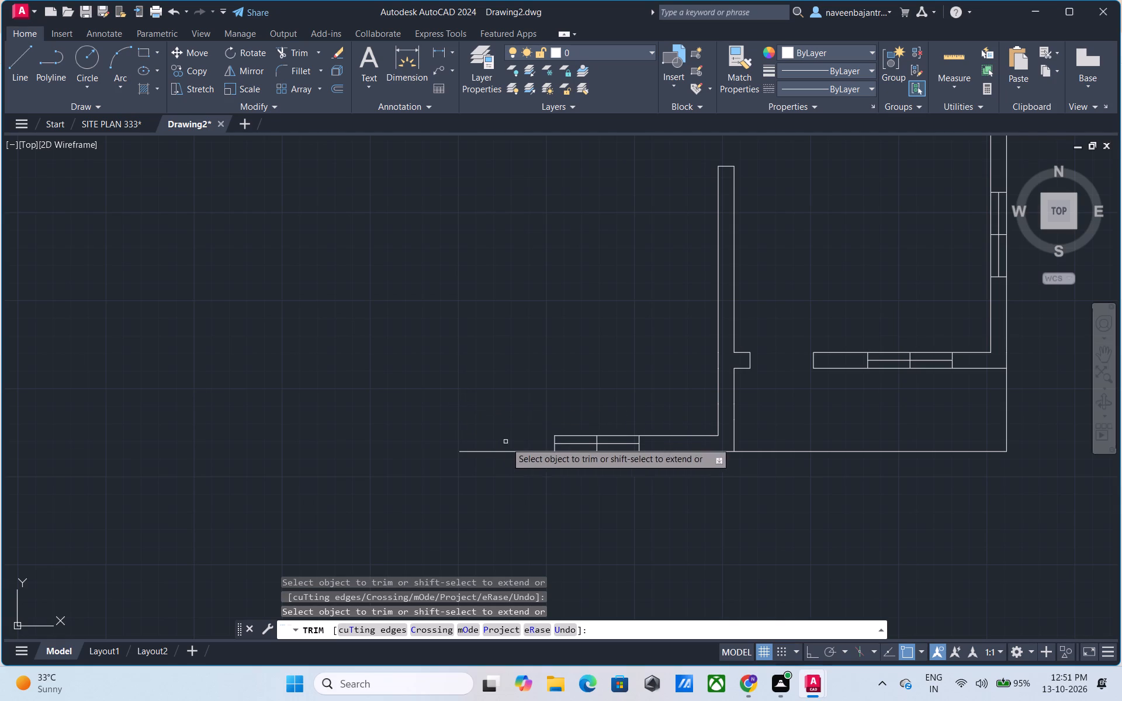
left_click(515, 451)
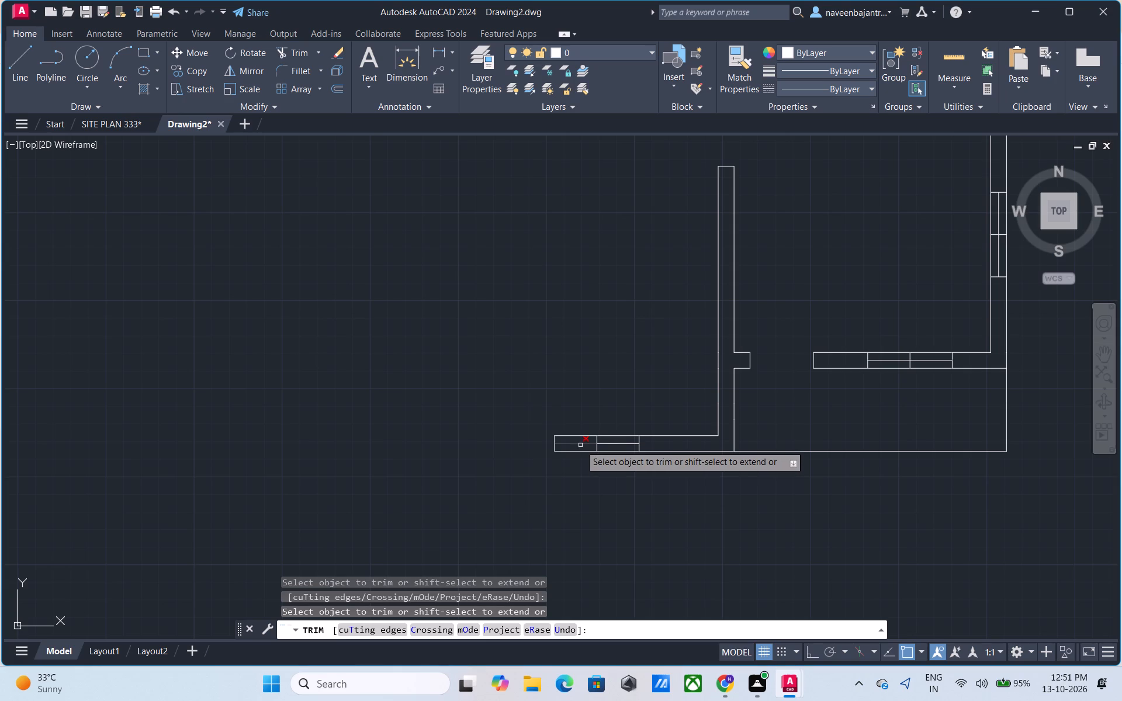
Trim away the lower-left room's bottom window, including both wall faces, left end line, middle cross line and centre line.
left_click(578, 450)
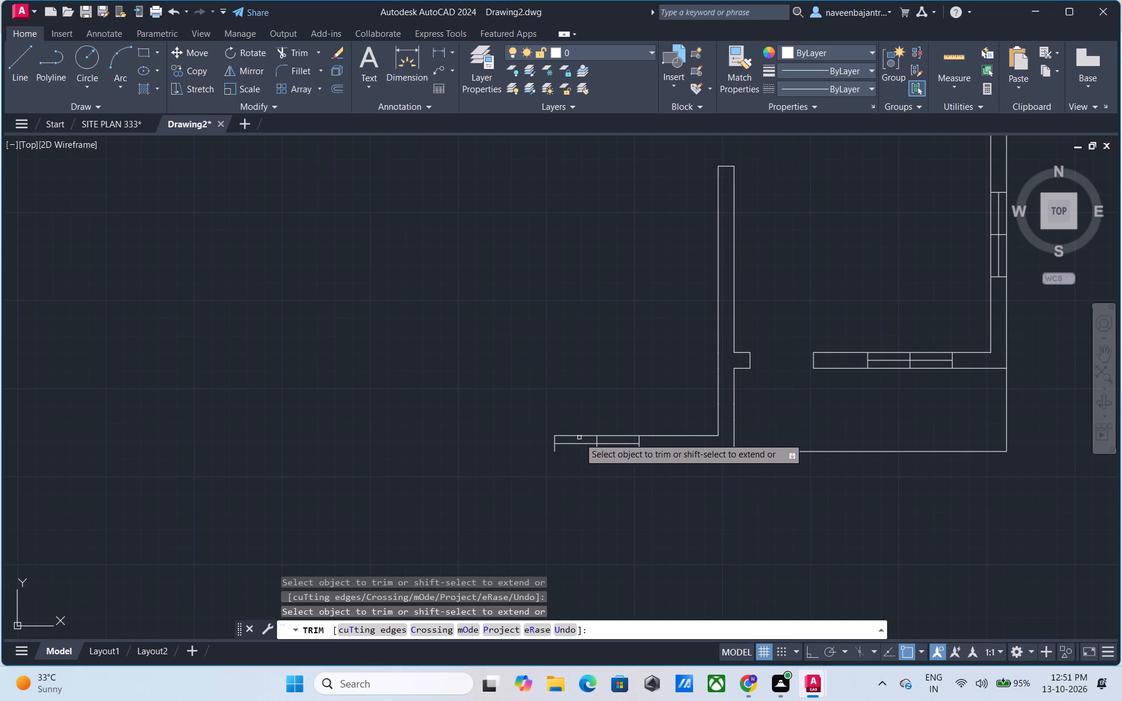
left_click(579, 438)
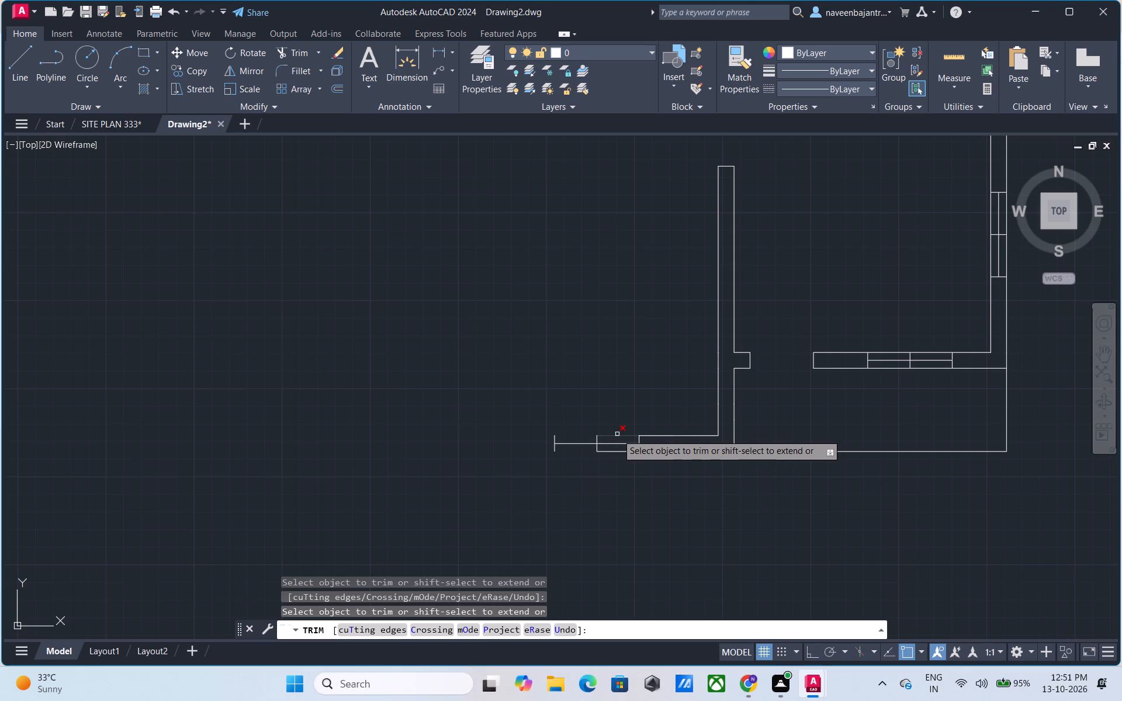
left_click(617, 434)
left_click(616, 451)
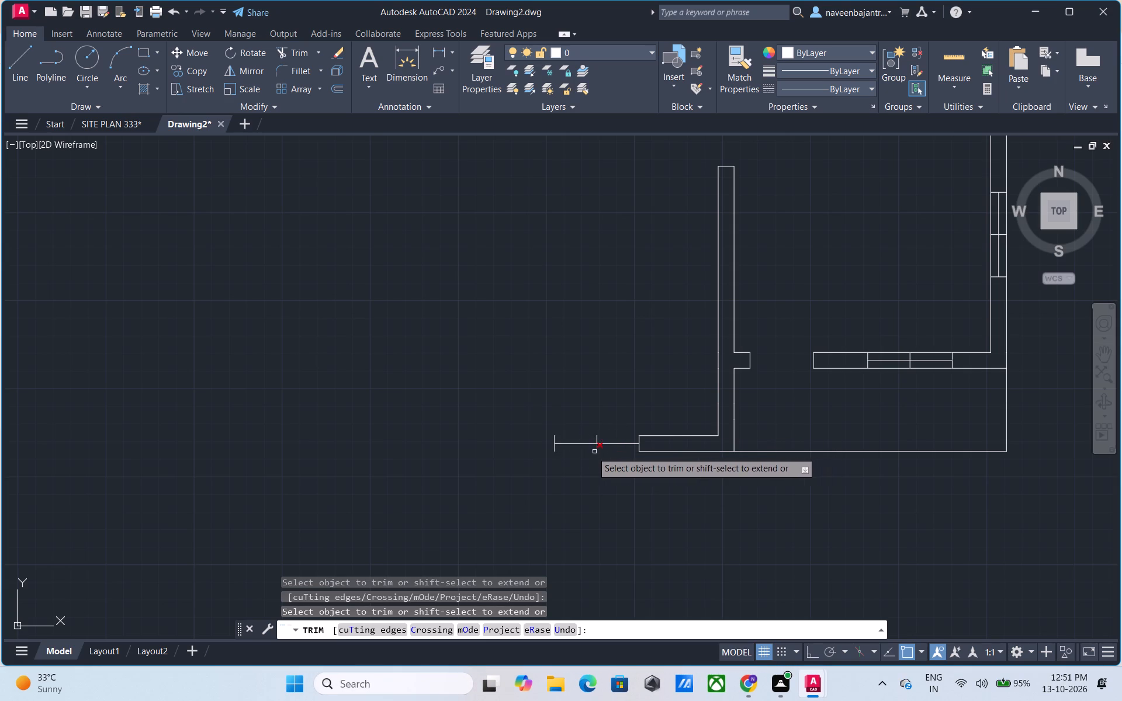
left_click(555, 450)
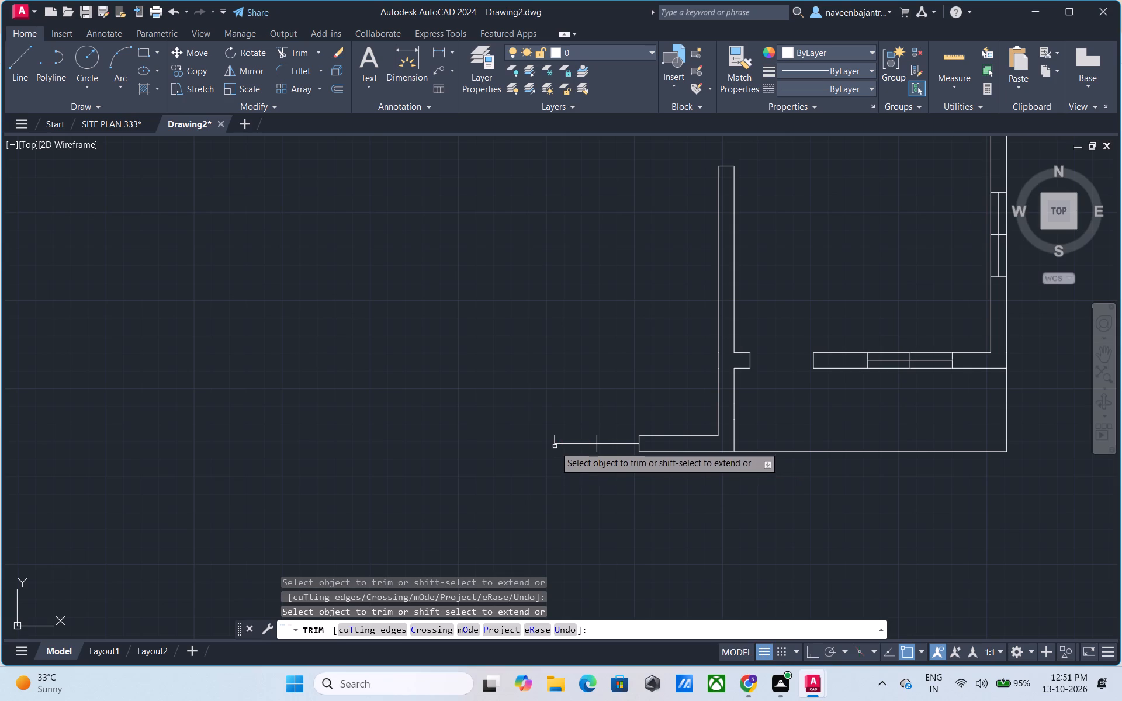
left_click(553, 439)
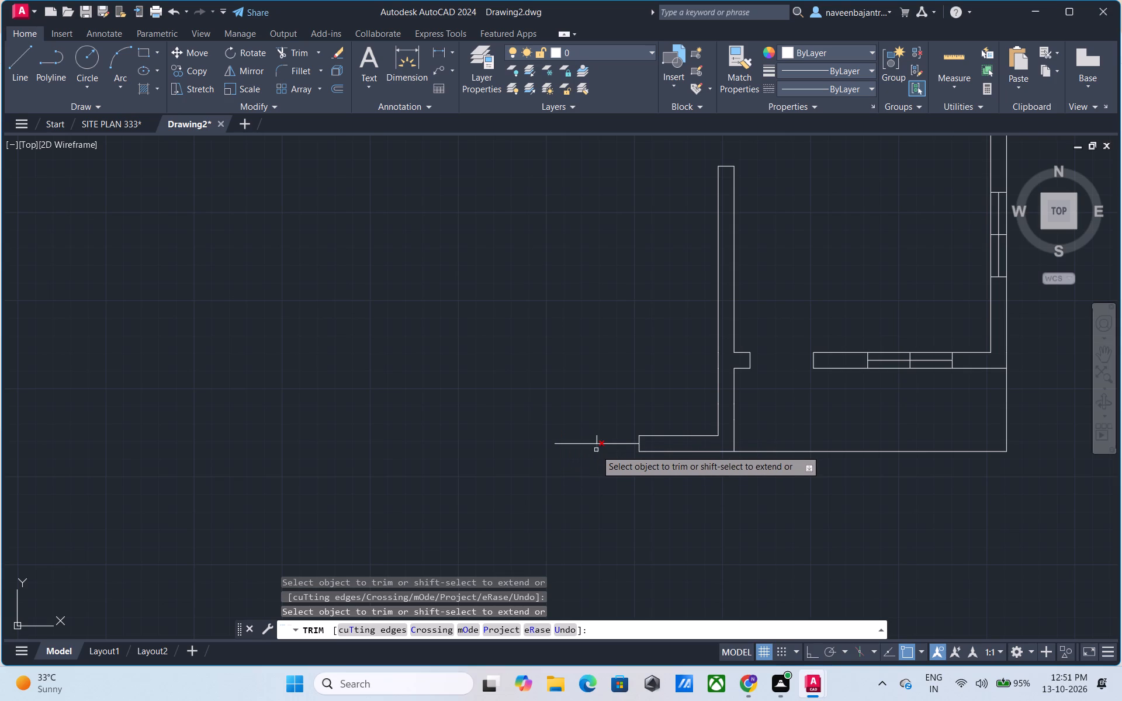
left_click(587, 445)
left_click(596, 450)
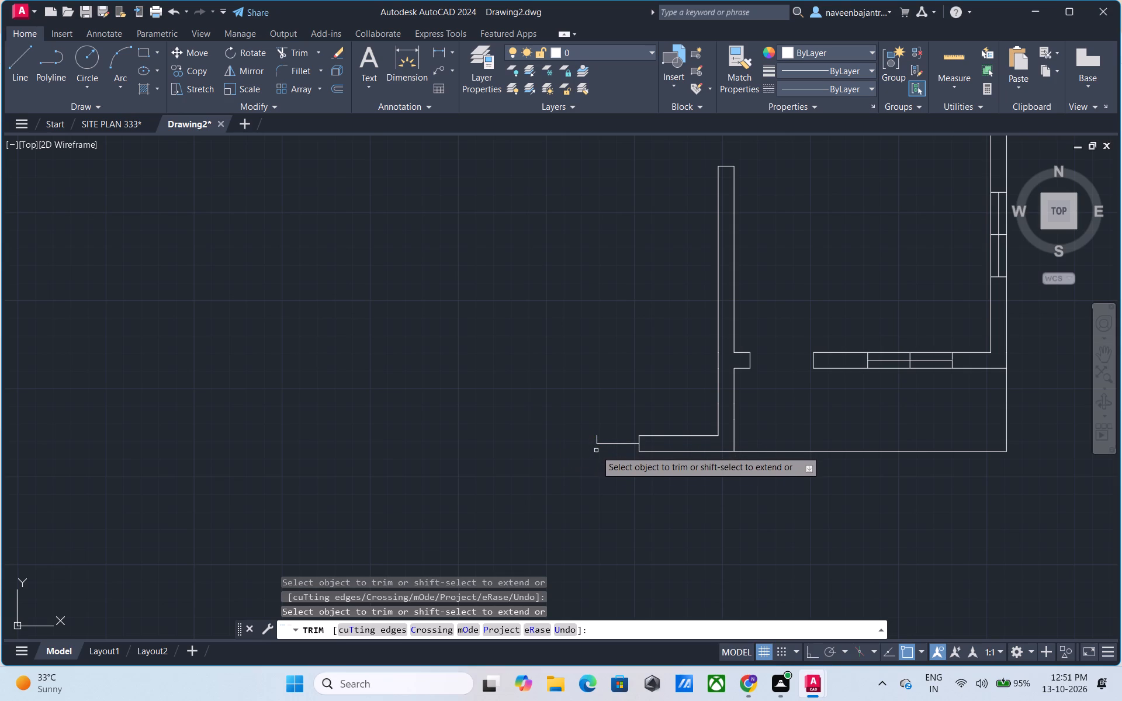
left_click(598, 440)
left_click(604, 443)
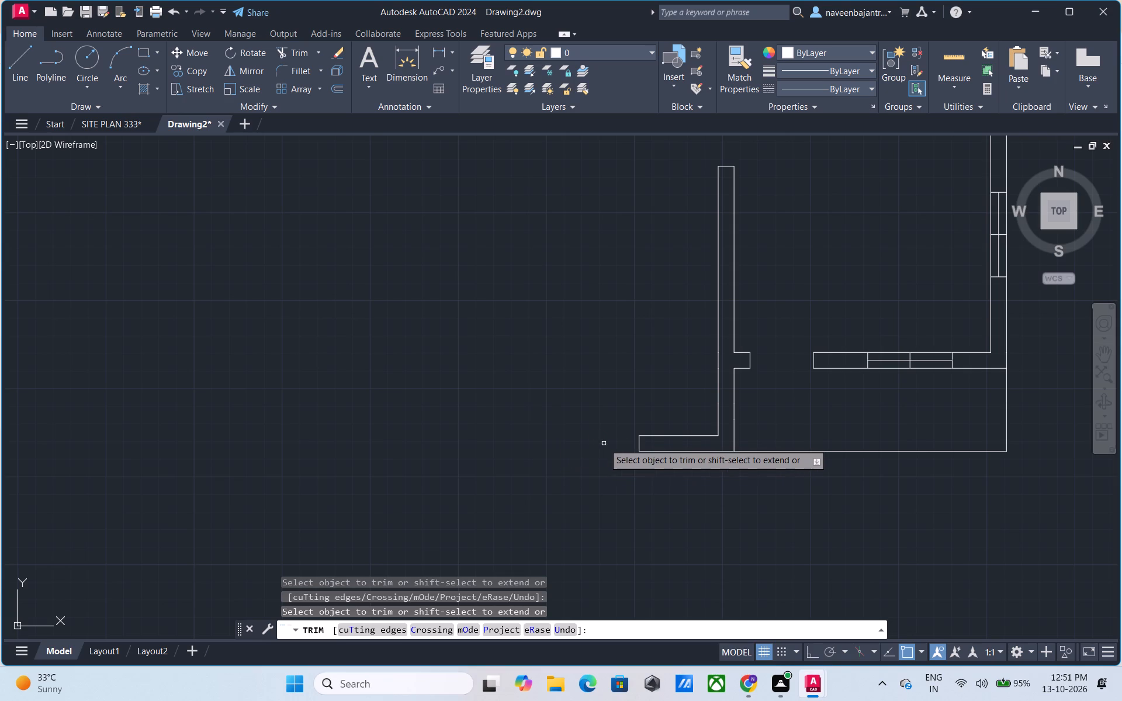
Trim away the bottom wall between the removed window and the vertical partition, including its end line and the partition's lowest right-face segment.
left_click(733, 445)
left_click(639, 444)
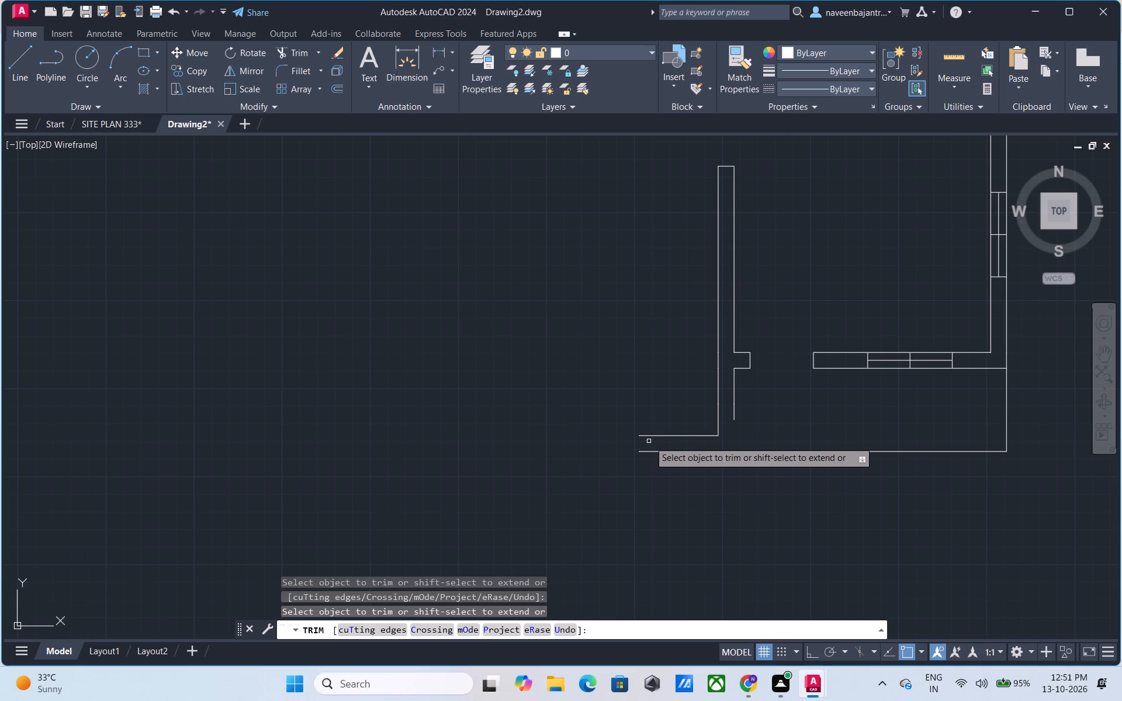
left_click(654, 438)
left_click(661, 450)
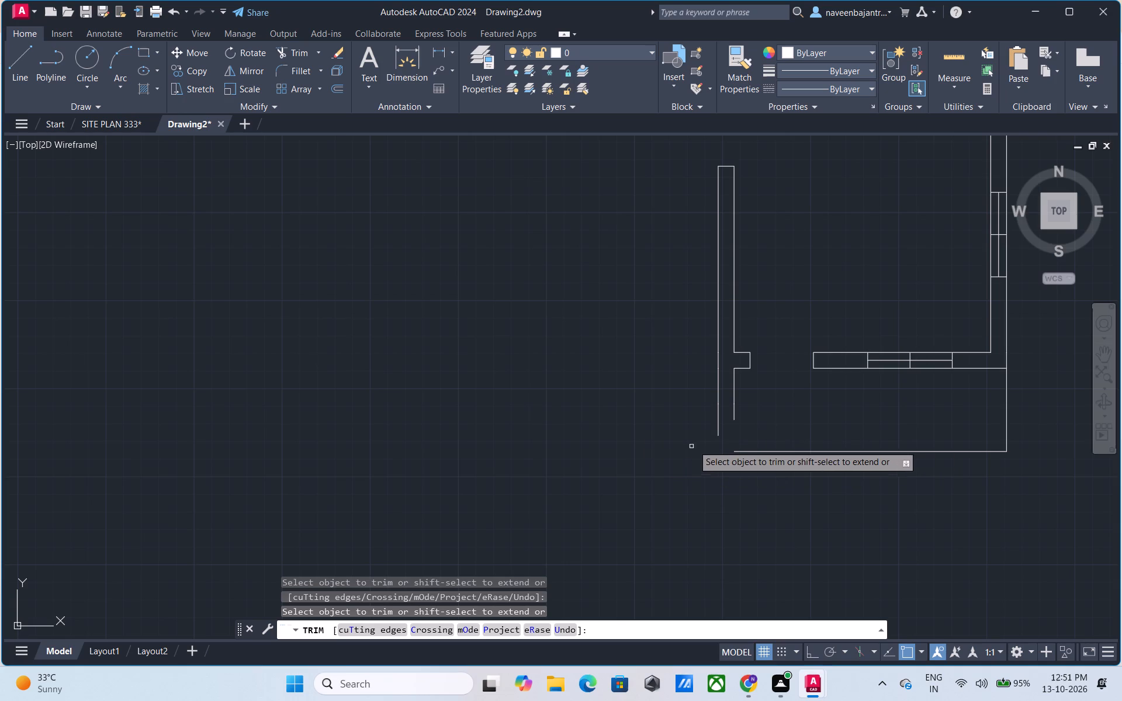
Trim both faces of the vertical partition up to the short door stub, plus the stub's lower edge.
left_click(716, 433)
left_click(733, 422)
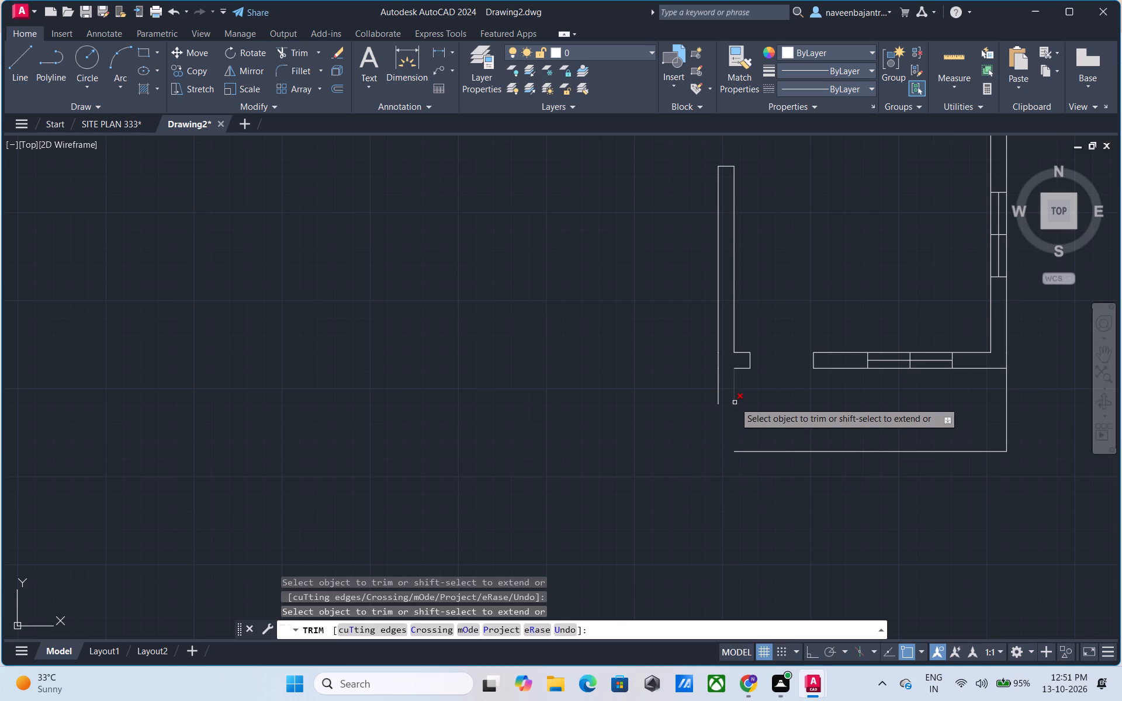
left_click(735, 399)
left_click(740, 369)
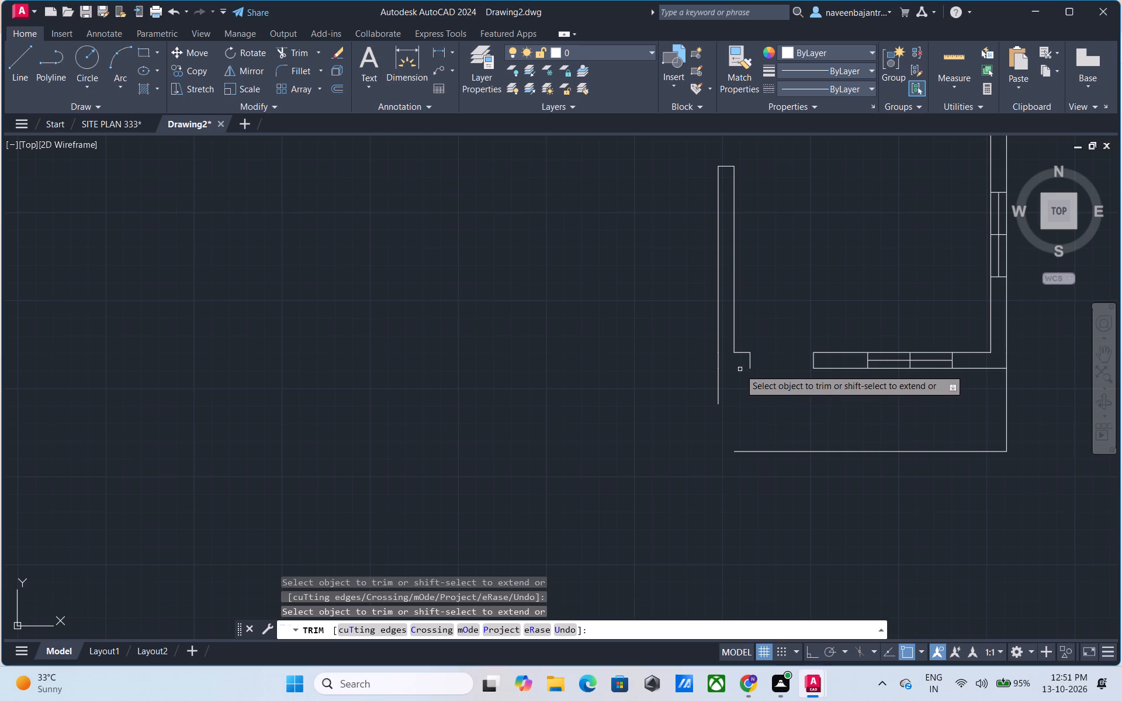
left_click(717, 381)
left_click(717, 366)
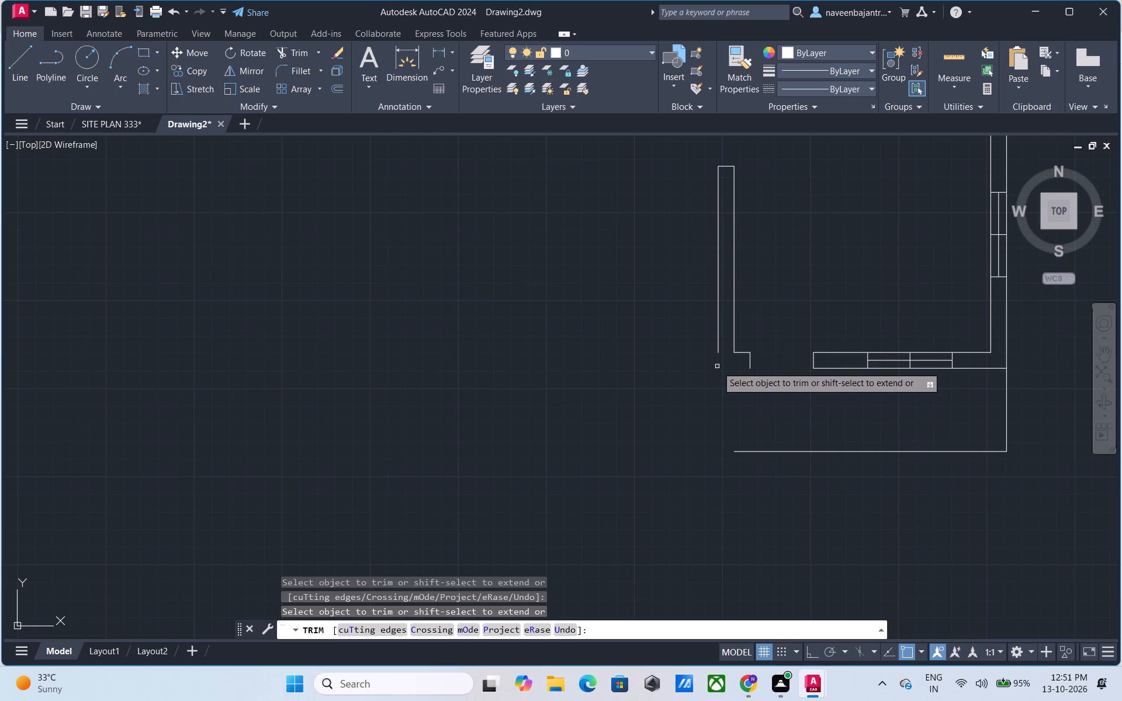
Trim away the short door stub and the remaining vertical partition above it, including both faces and the top end line.
left_click(749, 364)
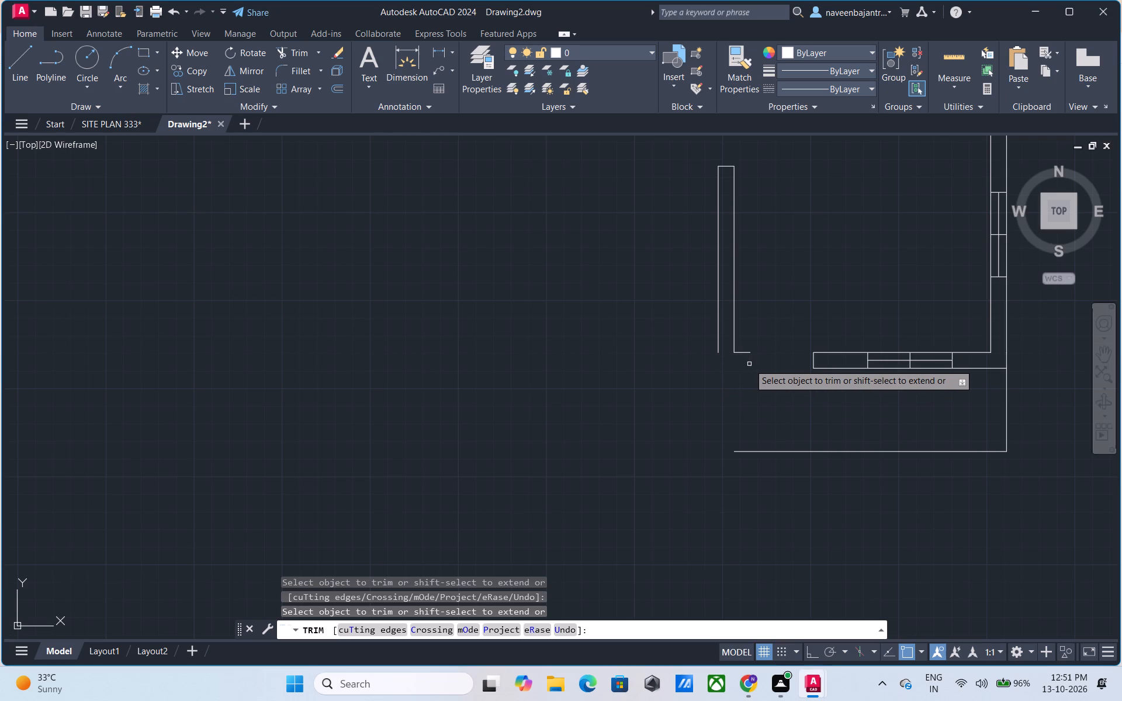
left_click(749, 354)
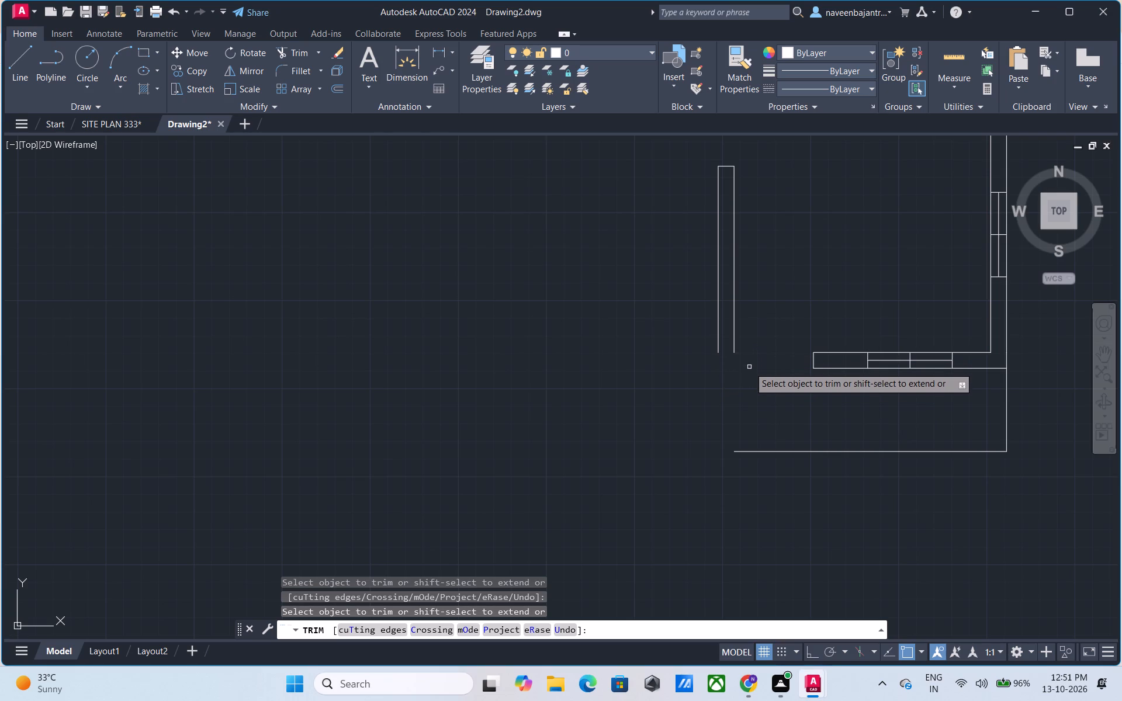
scroll(749, 367, "down", 1)
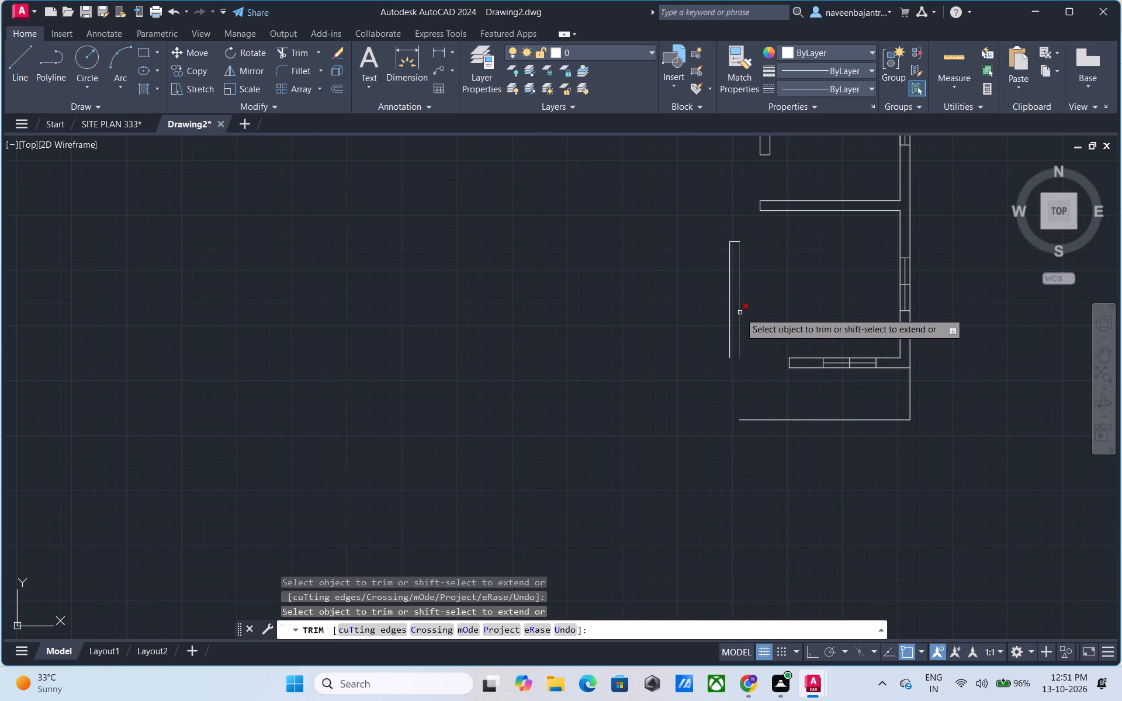
left_click(740, 313)
left_click(737, 243)
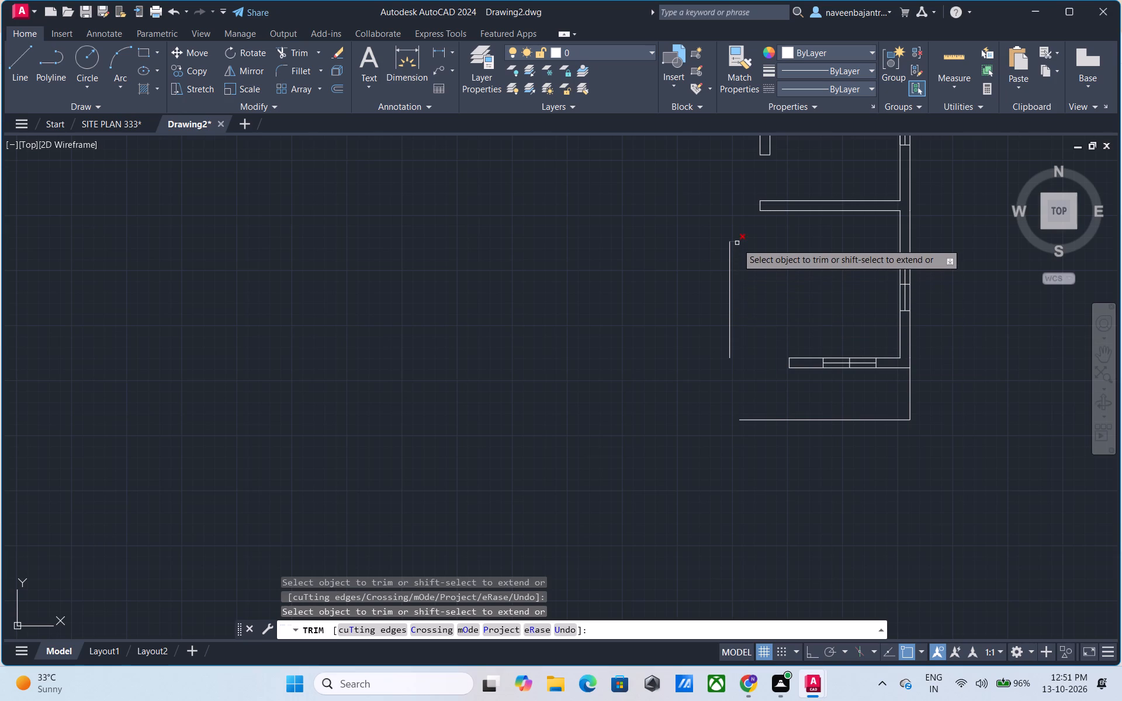
left_click(731, 262)
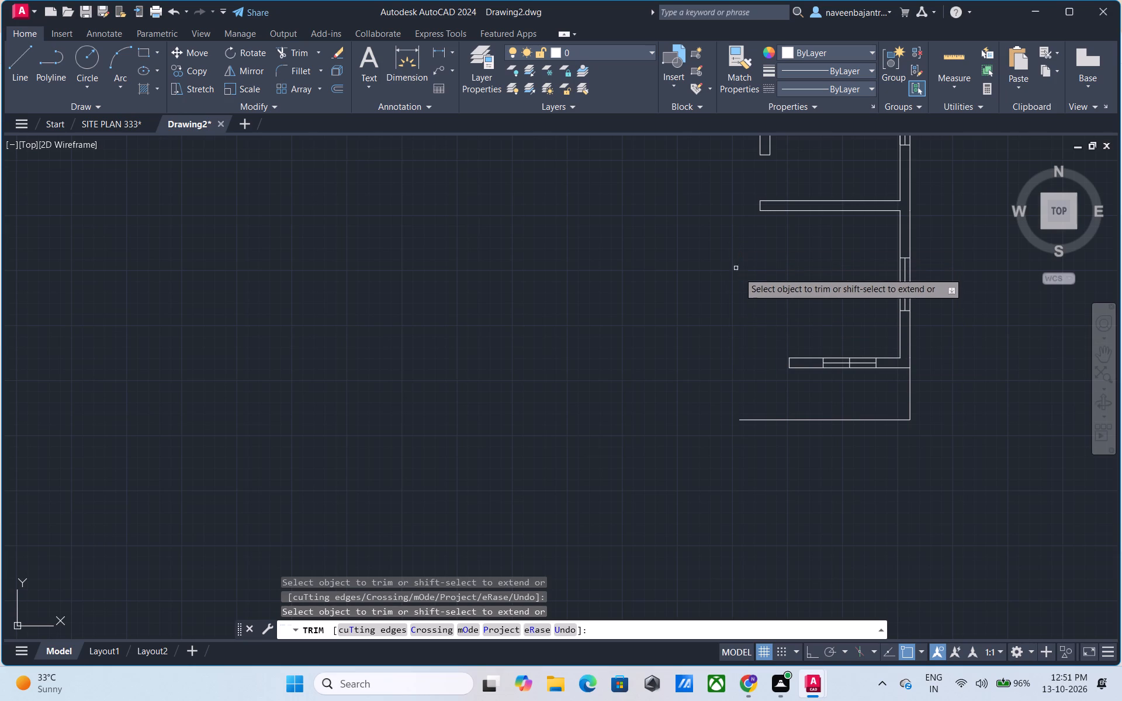
Trim away the outer line below the lower-right room and the right wall's outer line extending down to it.
left_click(776, 419)
middle_click_drag(791, 414, 766, 427)
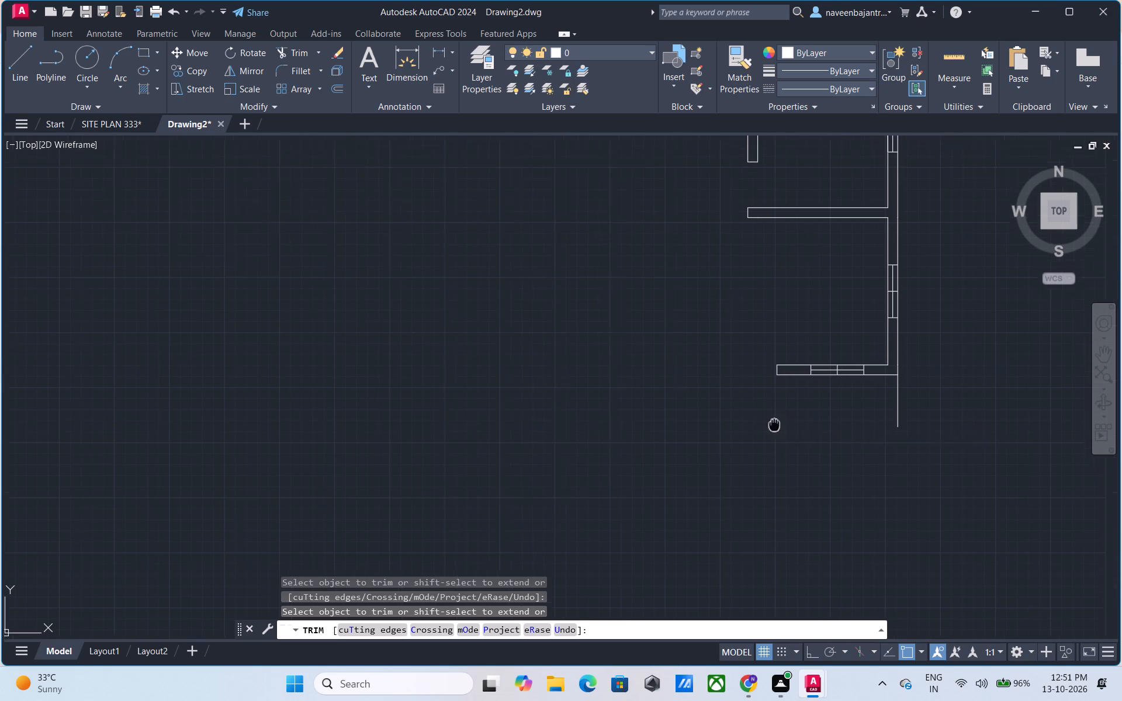
middle_click_drag(766, 427, 536, 500)
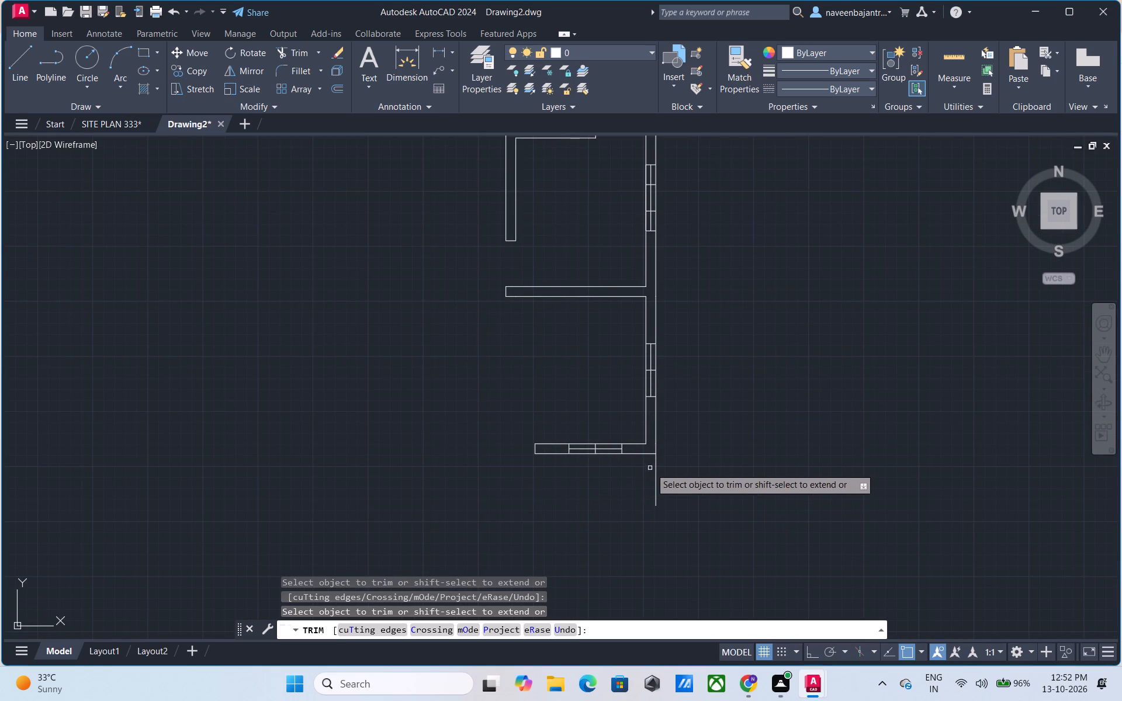
left_click(654, 467)
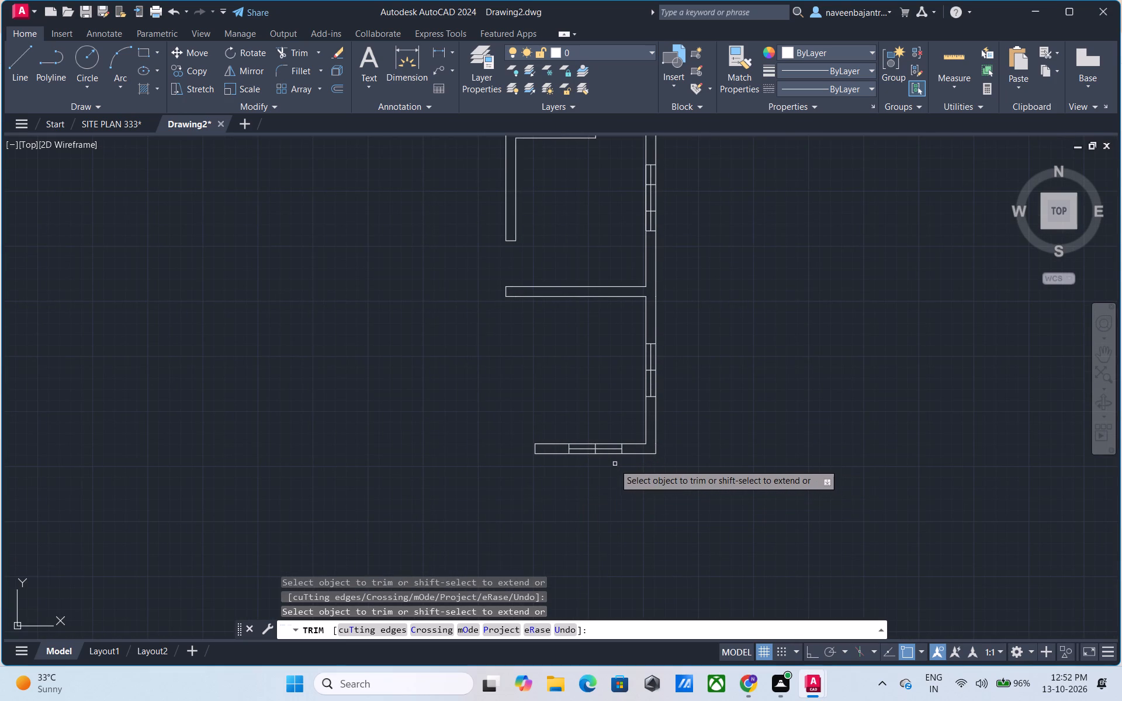
Trim away both wall faces and the middle cross line of the lower-right room's bottom window.
scroll(607, 460, "up", 3)
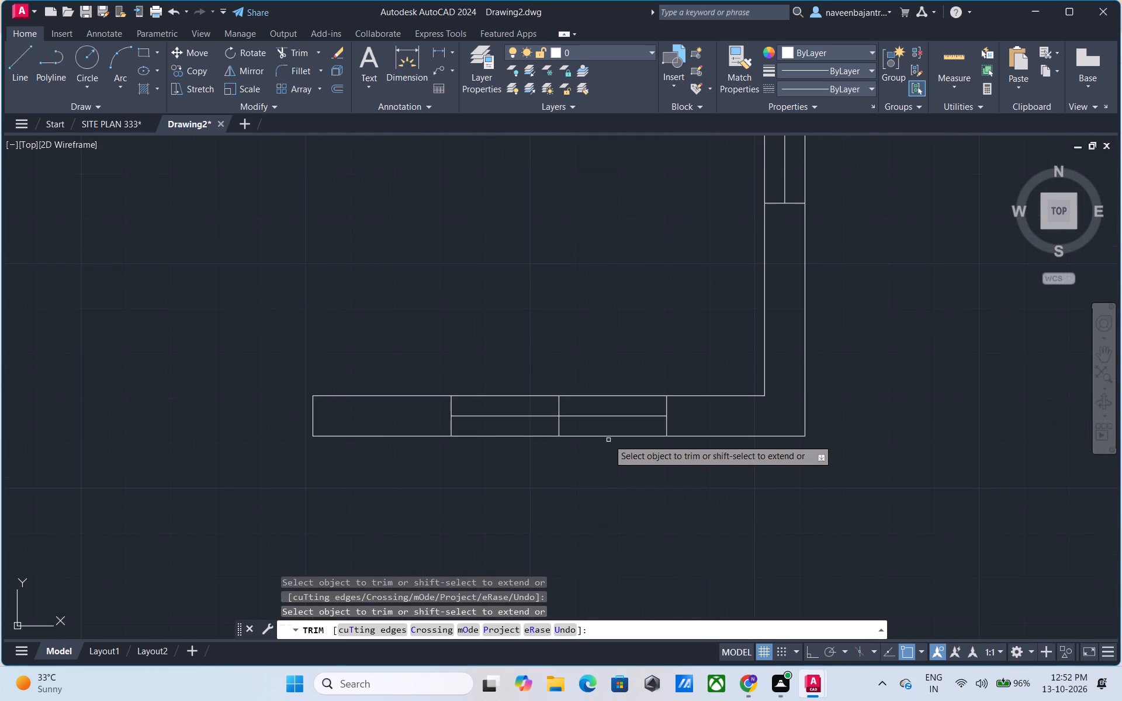
left_click(609, 438)
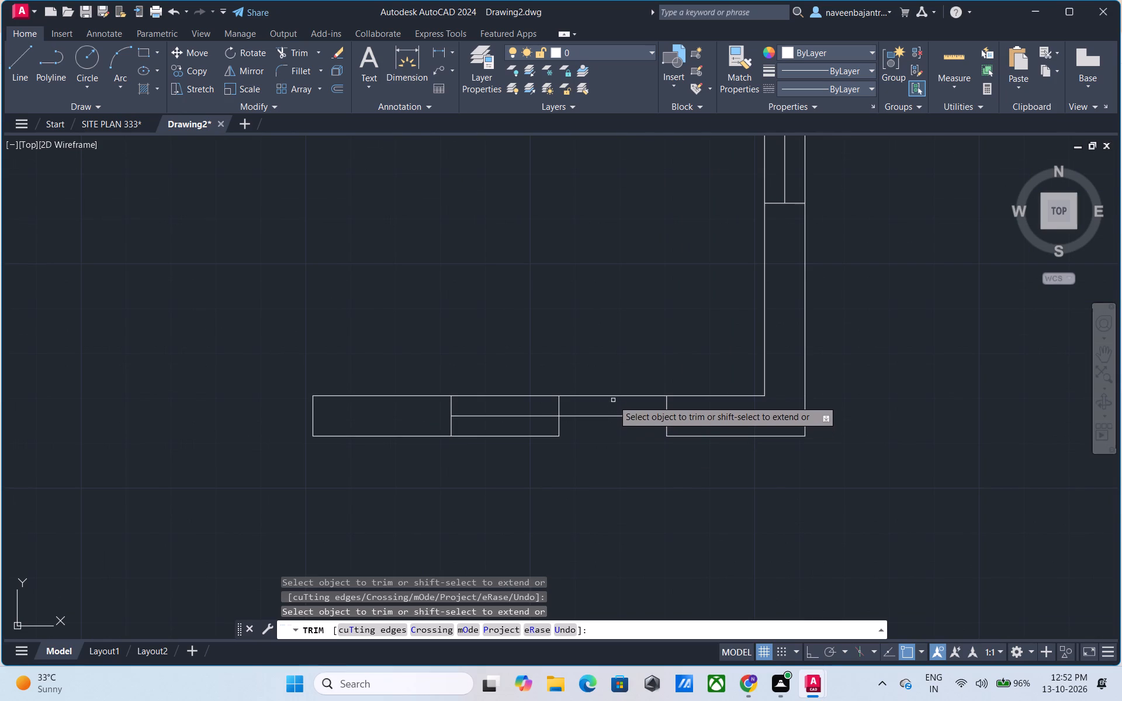
left_click(614, 397)
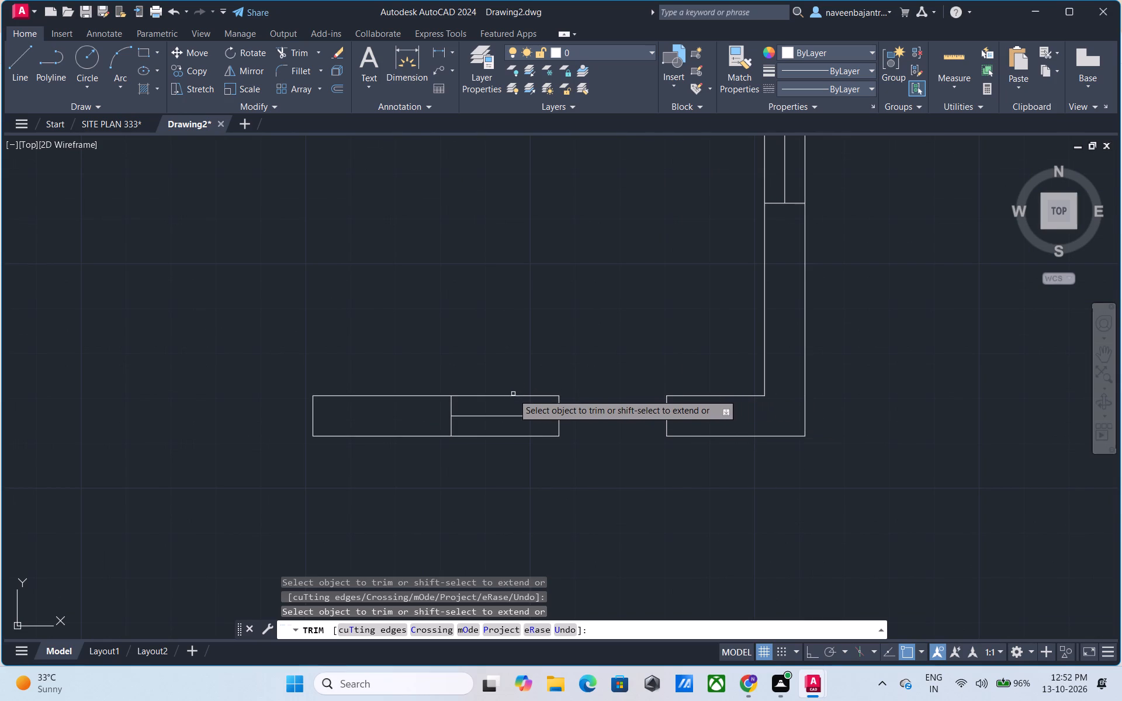
left_click(513, 397)
left_click(508, 435)
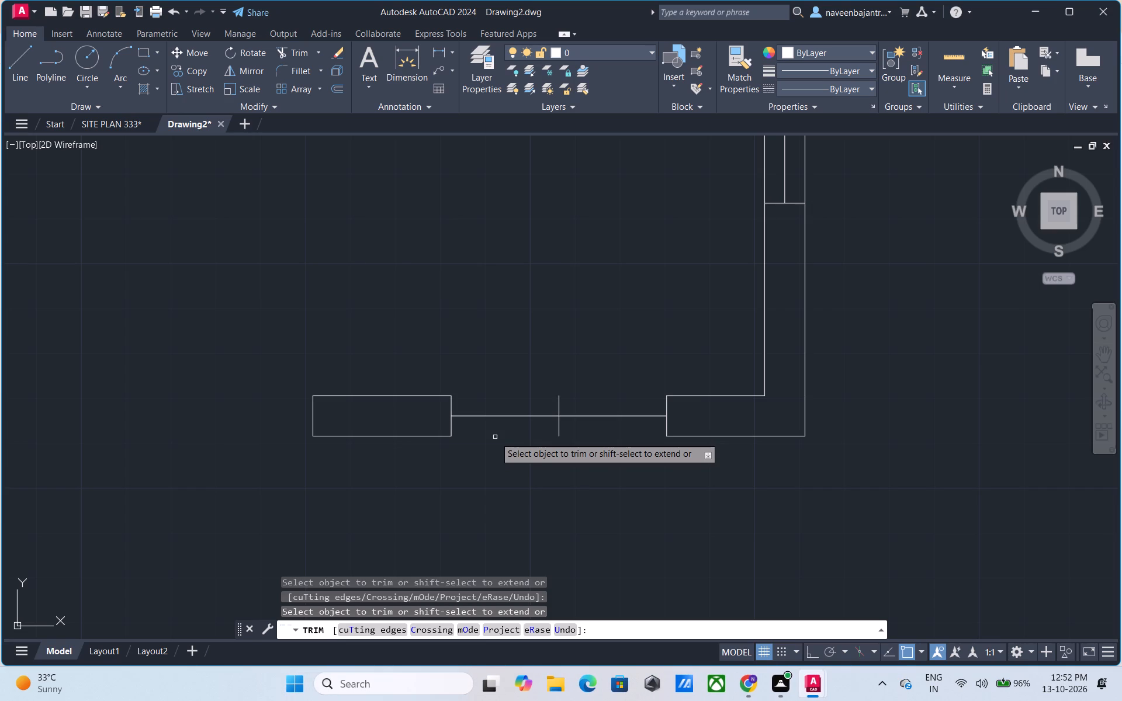
left_click(559, 430)
left_click(560, 405)
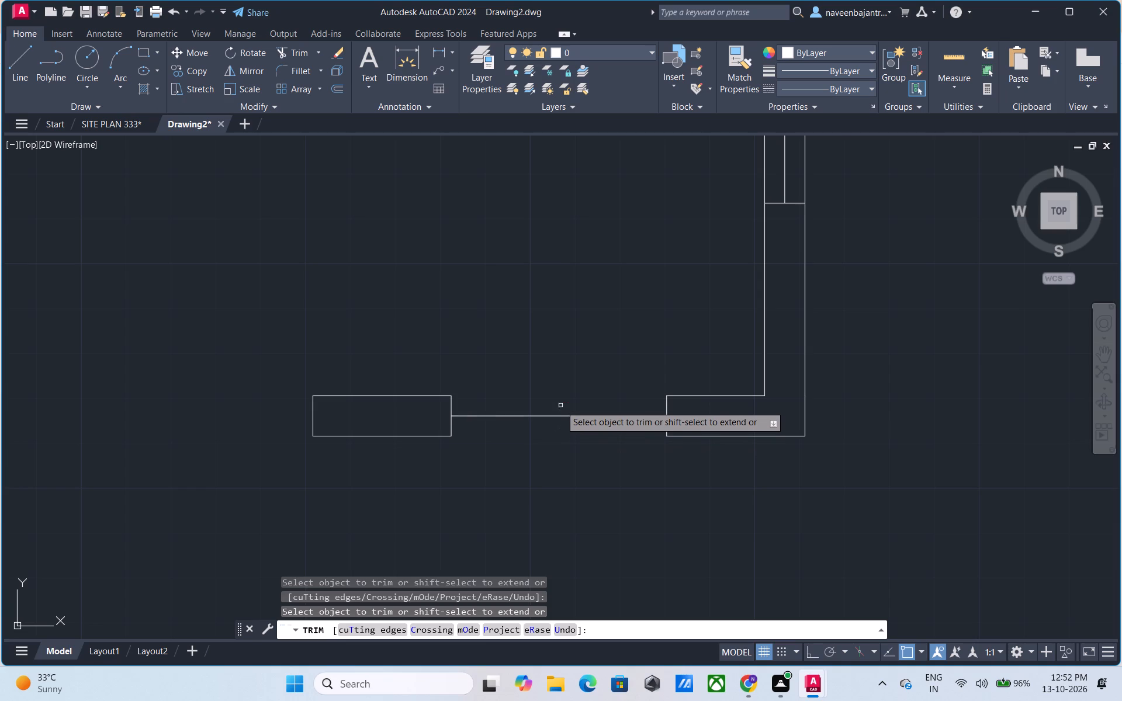
Trim away the bottom wall piece left of that window, including both end lines, and the window's centre line.
left_click(452, 408)
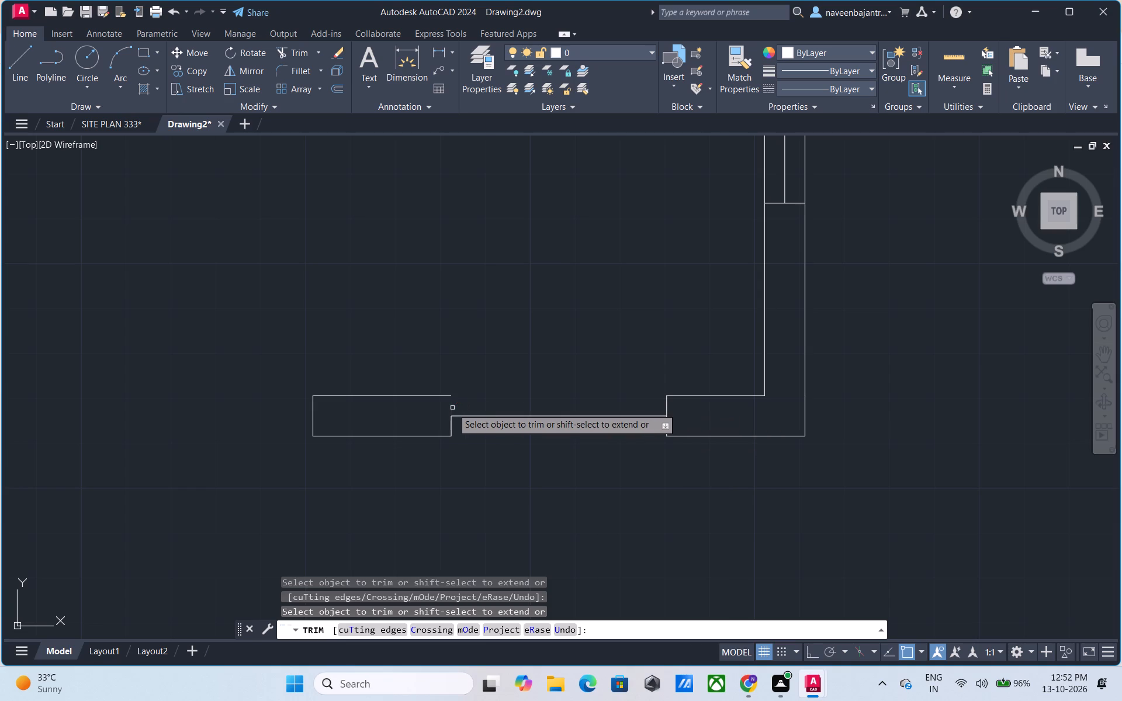
left_click(451, 425)
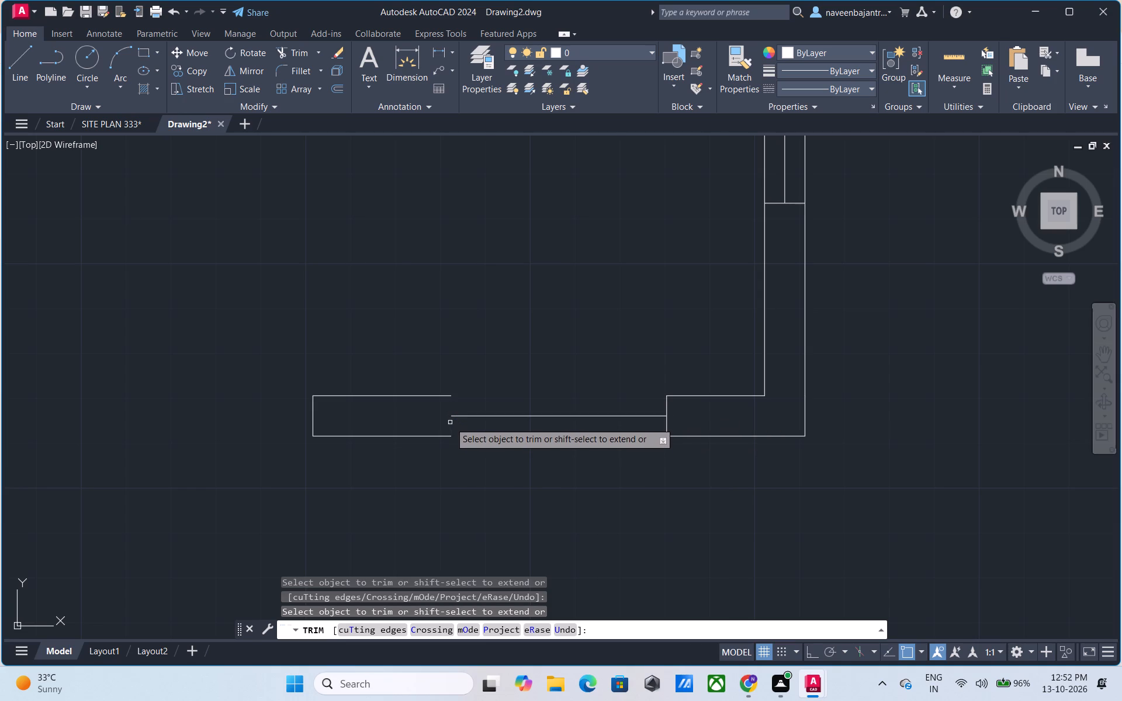
left_click(439, 435)
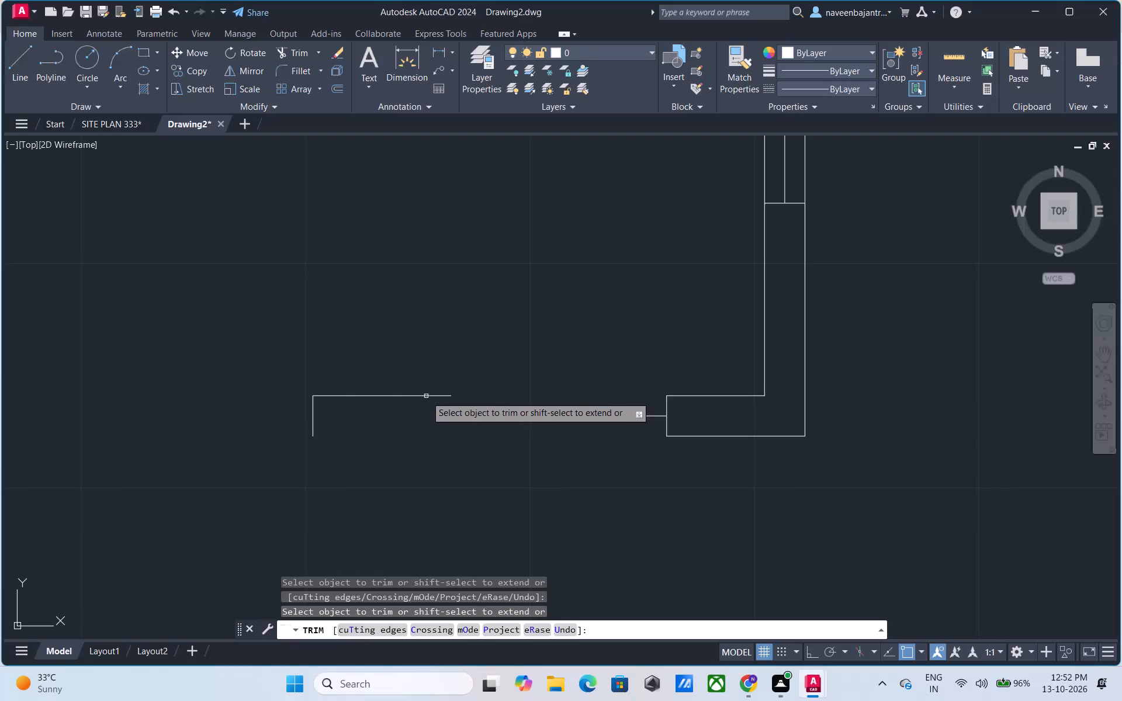
left_click(426, 396)
left_click(312, 412)
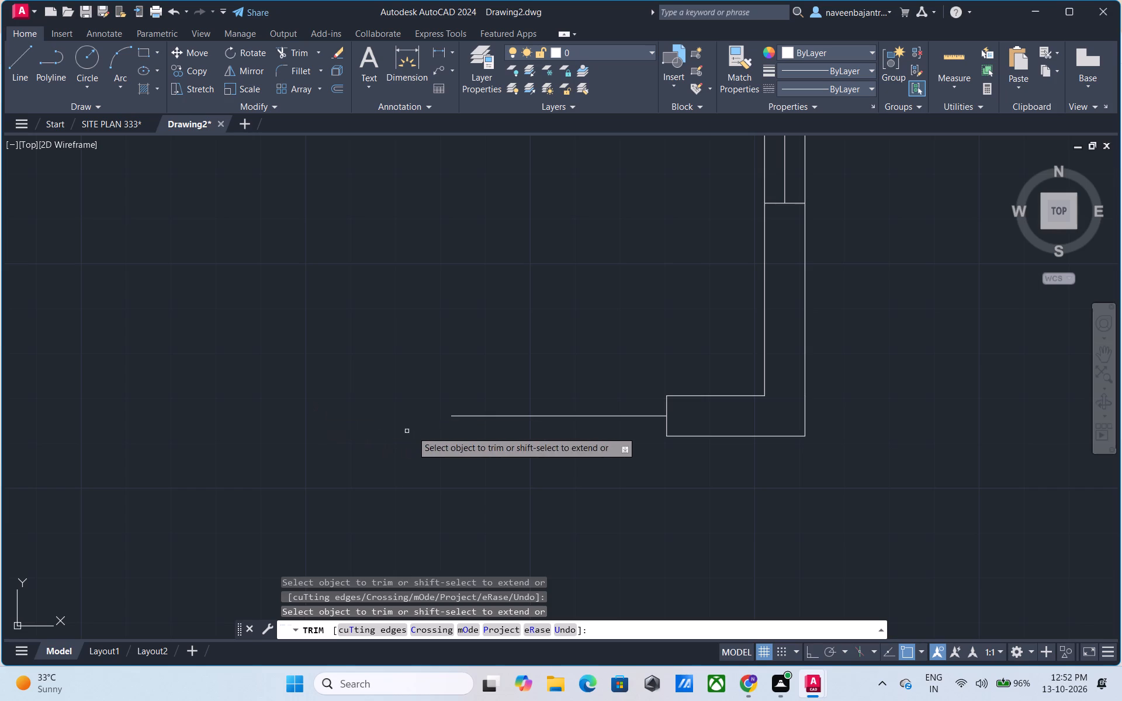
left_click(493, 418)
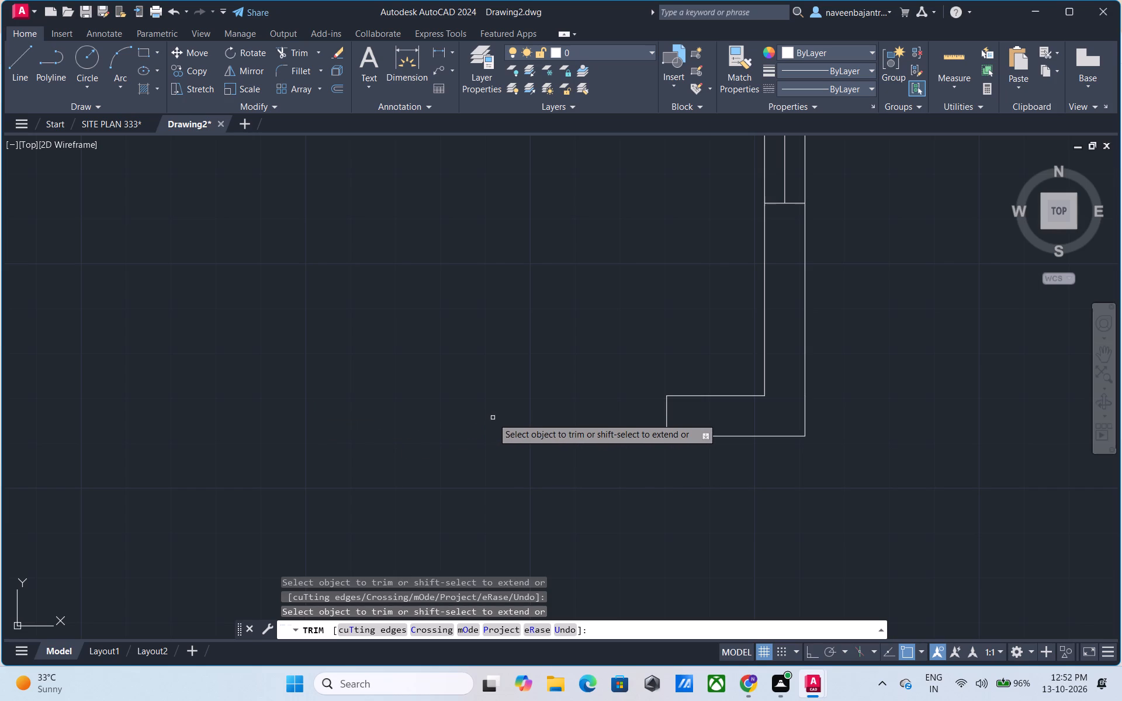
Trim away the bottom window's right end line, the remaining bottom wall, and both right wall faces up to the lowest right window.
left_click(667, 417)
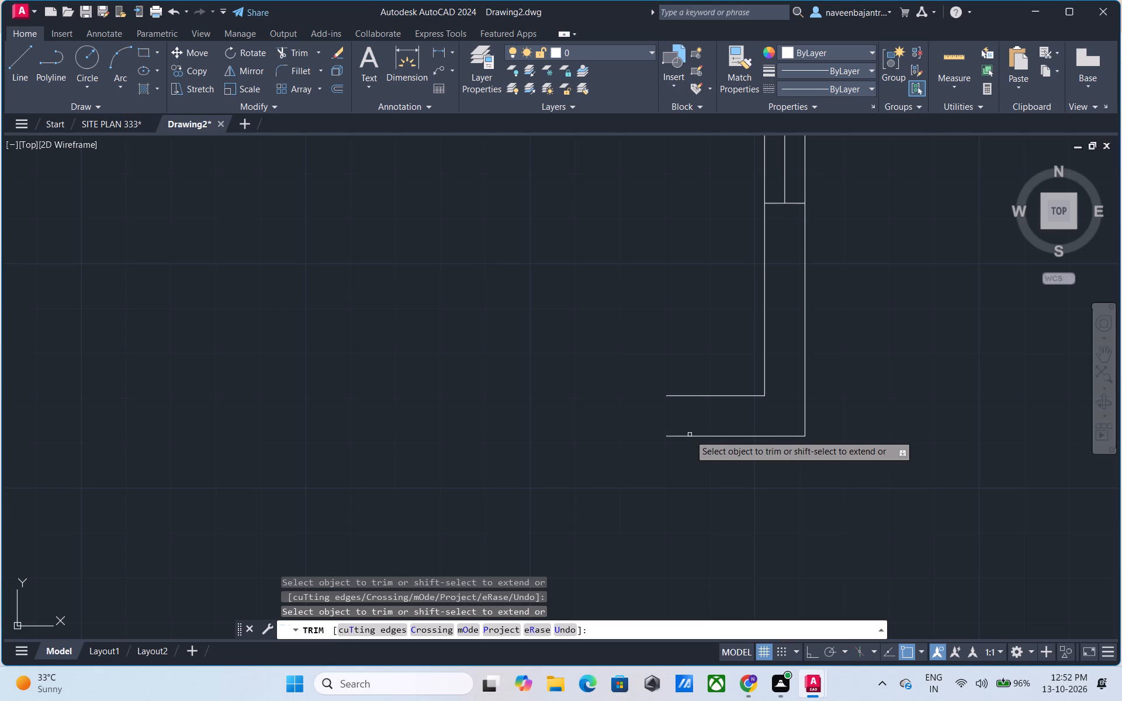
left_click(690, 435)
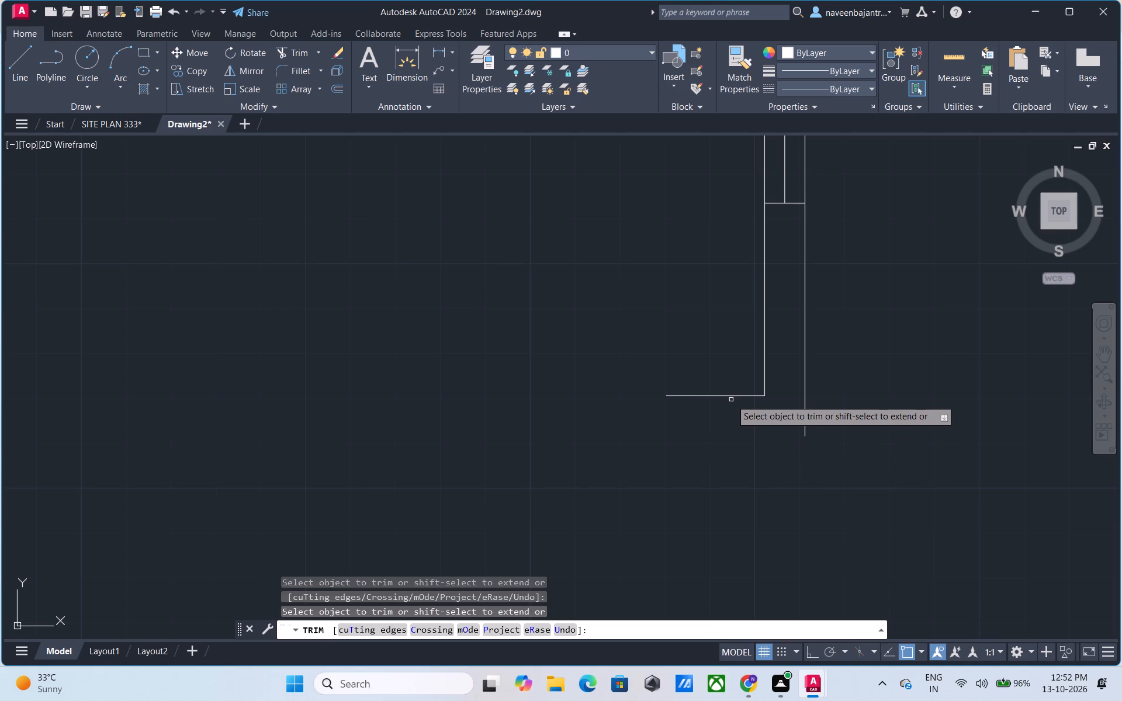
left_click(731, 395)
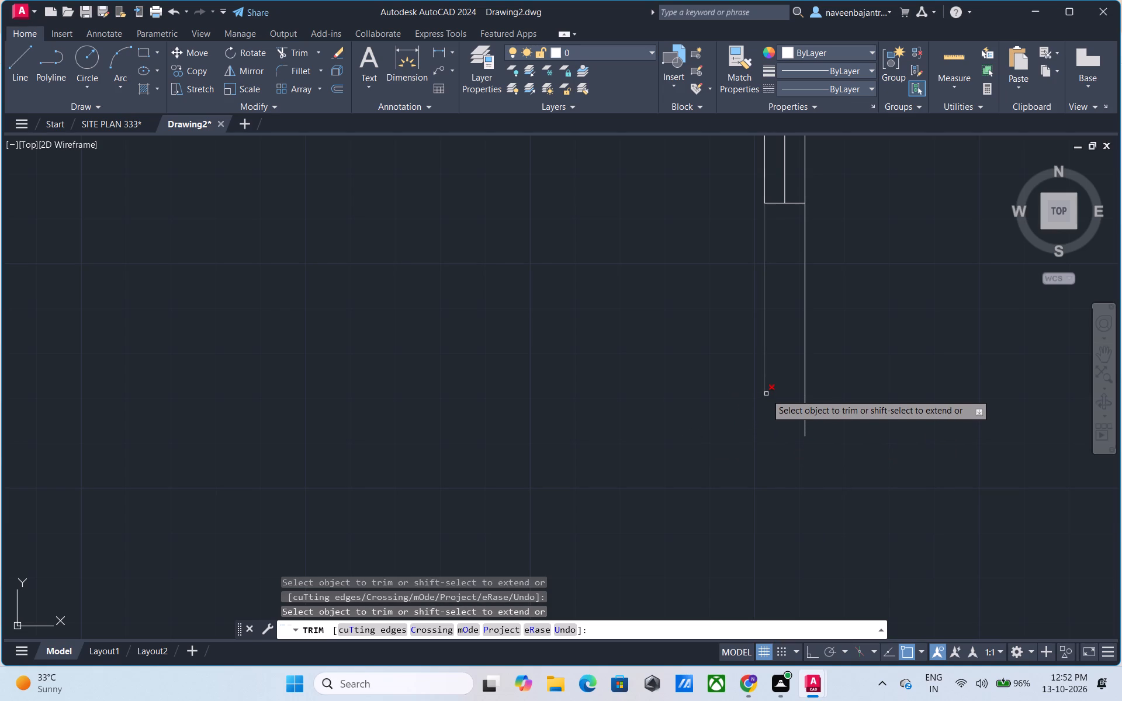
left_click(804, 394)
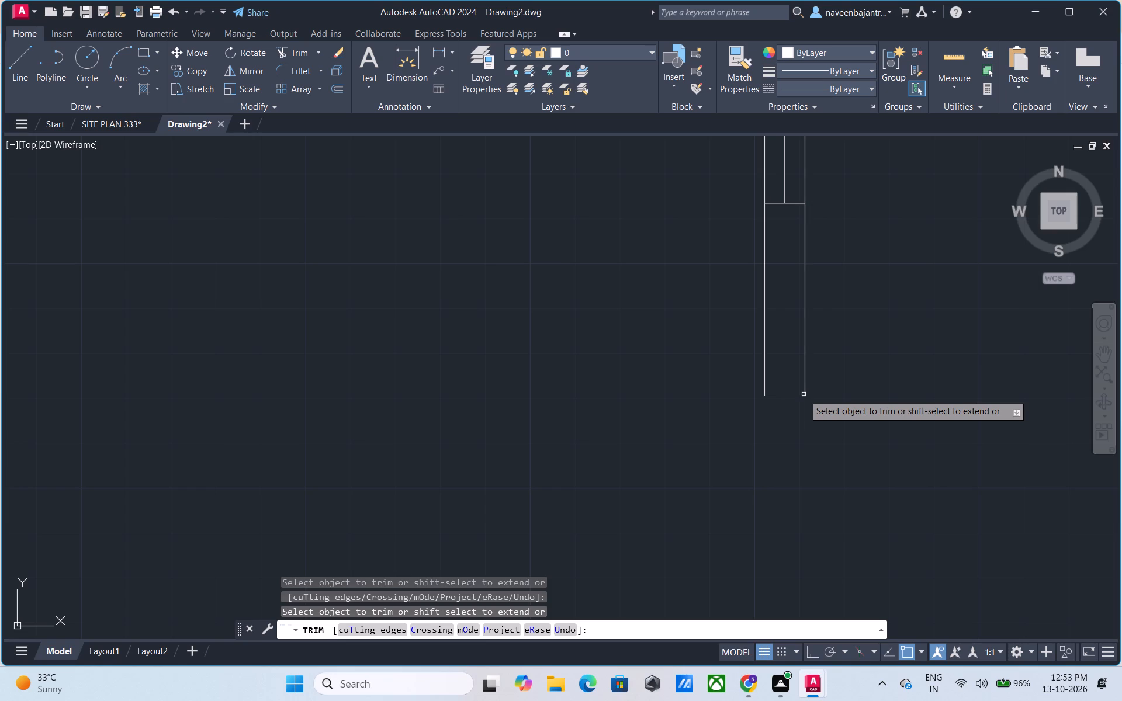
left_click(804, 382)
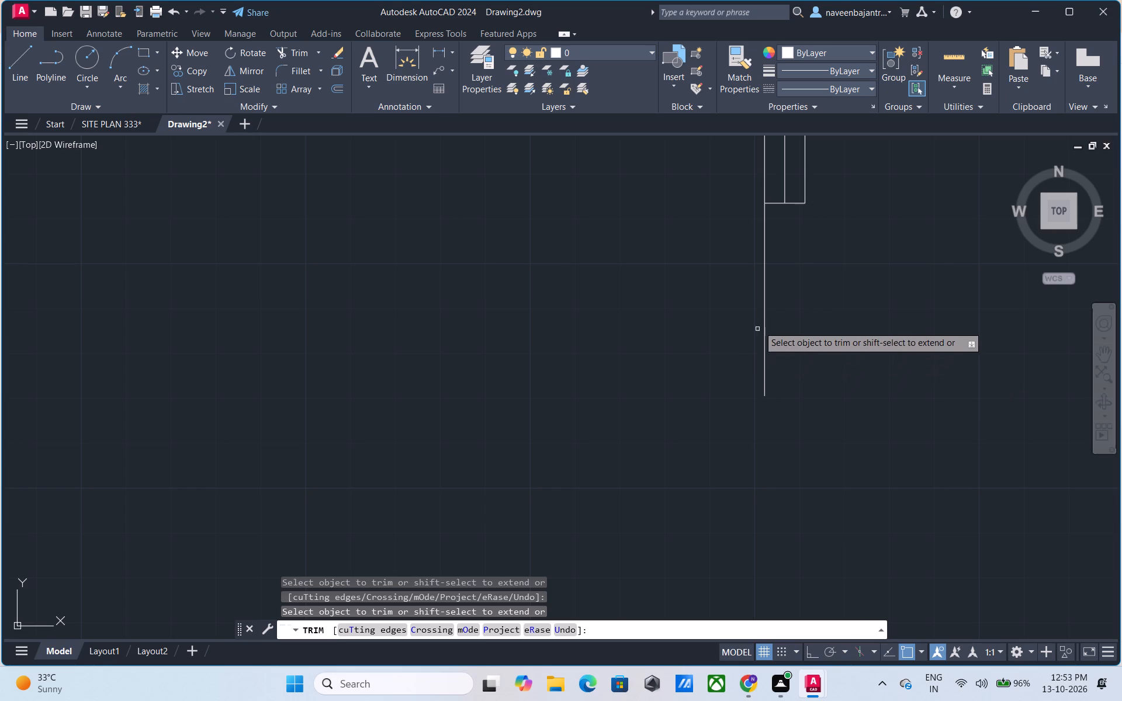
left_click(765, 312)
Trim away the right wall's lowest window, including both wall faces, middle cross line, bottom end line and centre line.
scroll(765, 313, "down", 3)
middle_click_drag(765, 314, 765, 315)
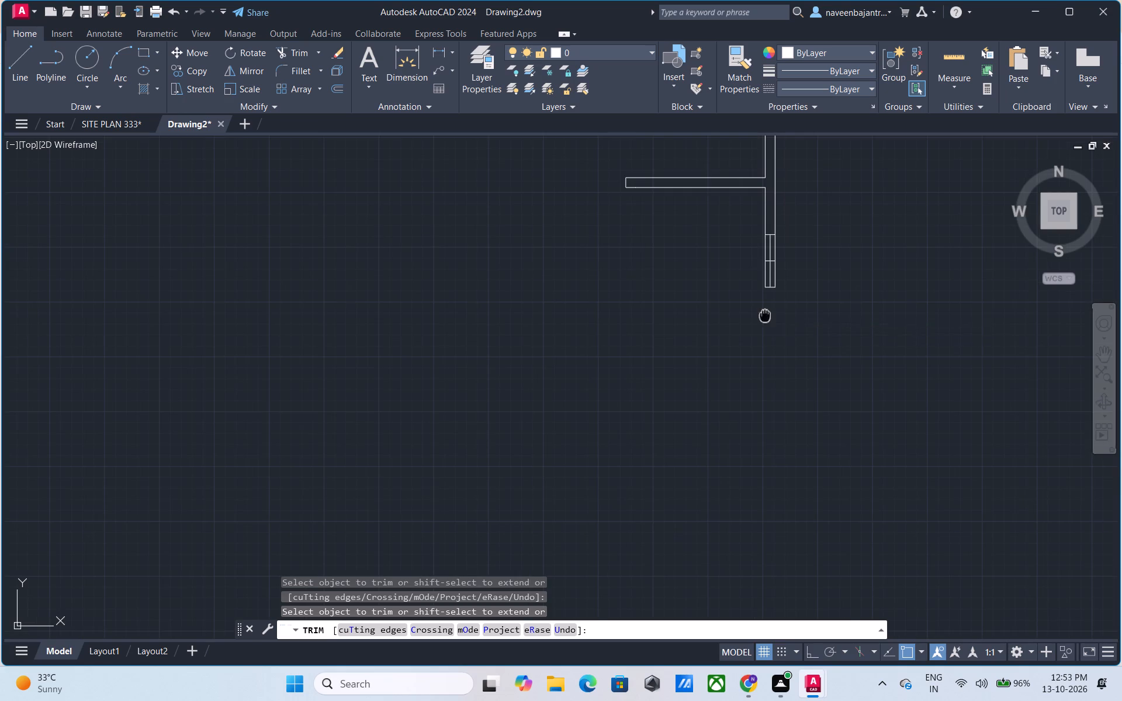
middle_click_drag(765, 315, 744, 428)
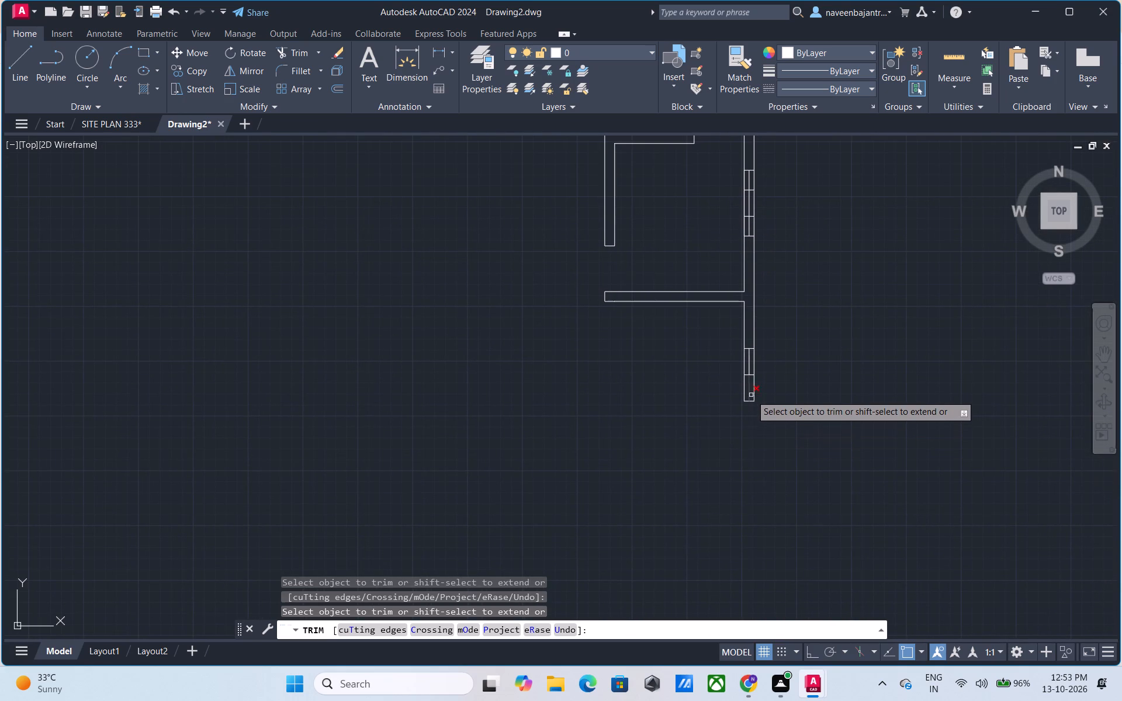
scroll(751, 395, "up", 2)
left_click(759, 369)
left_click(755, 373)
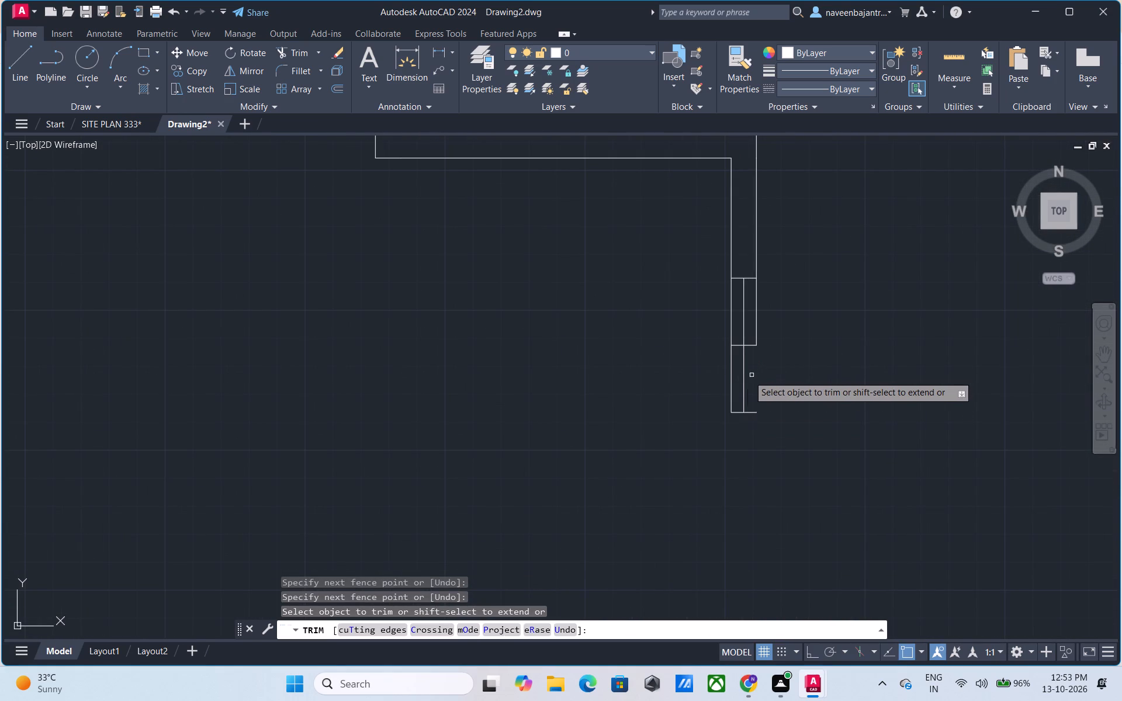
left_click(729, 380)
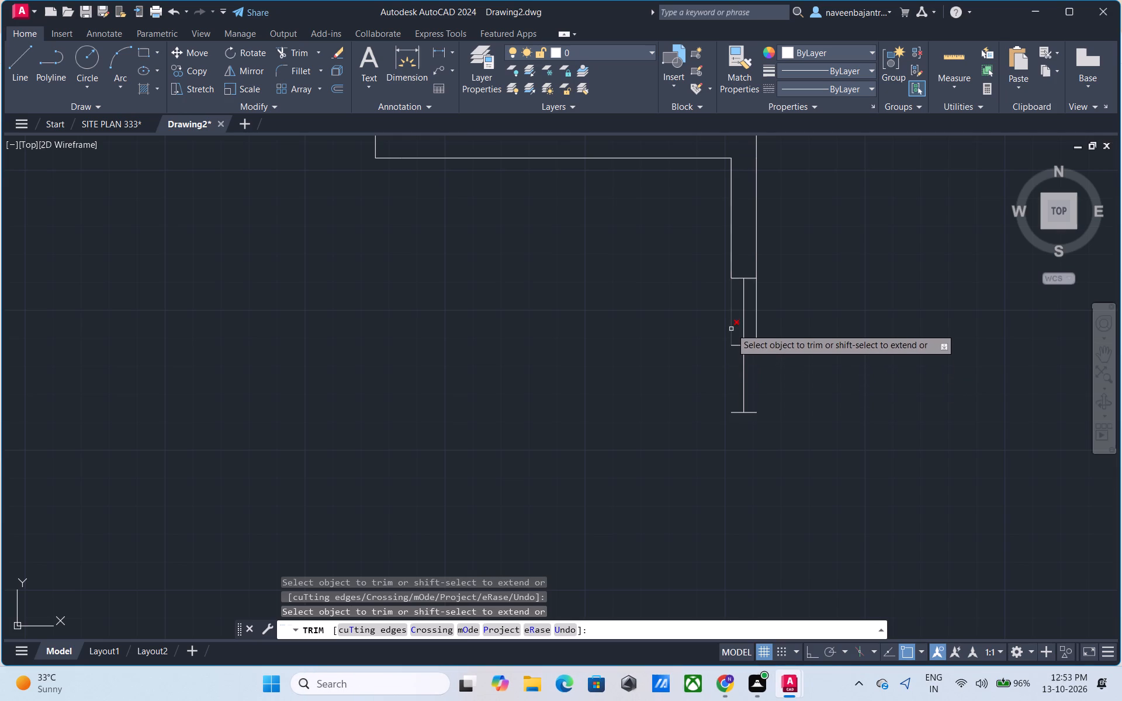
left_click(730, 322)
left_click(756, 317)
left_click(753, 344)
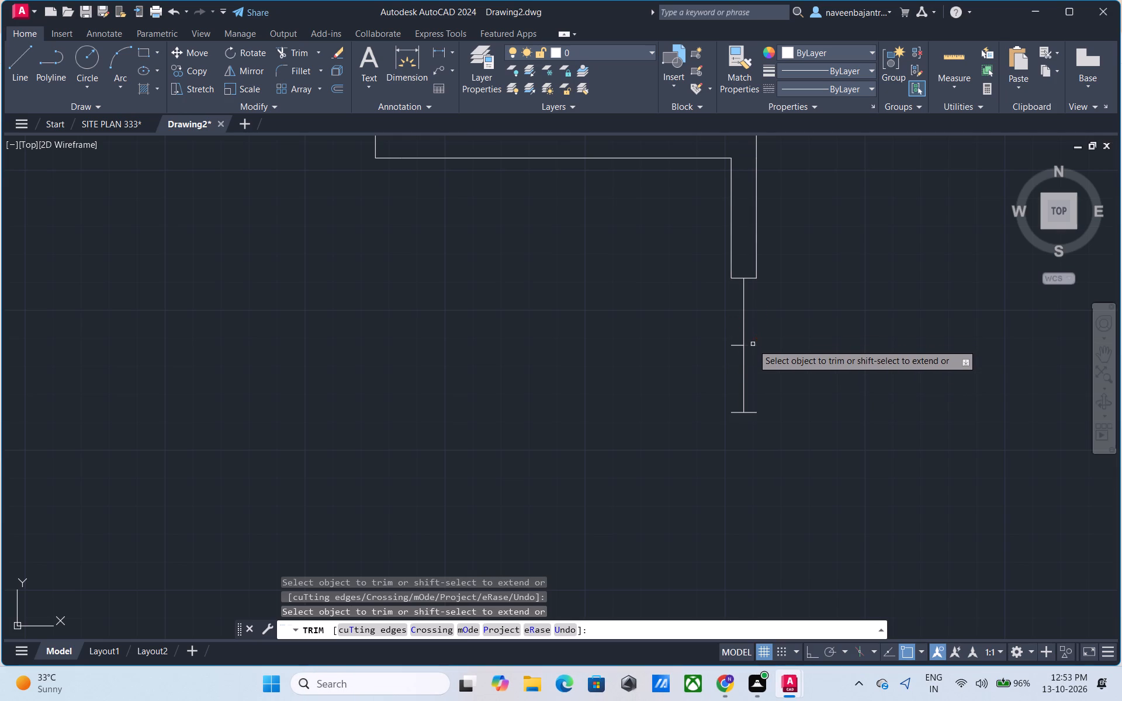
left_click(736, 346)
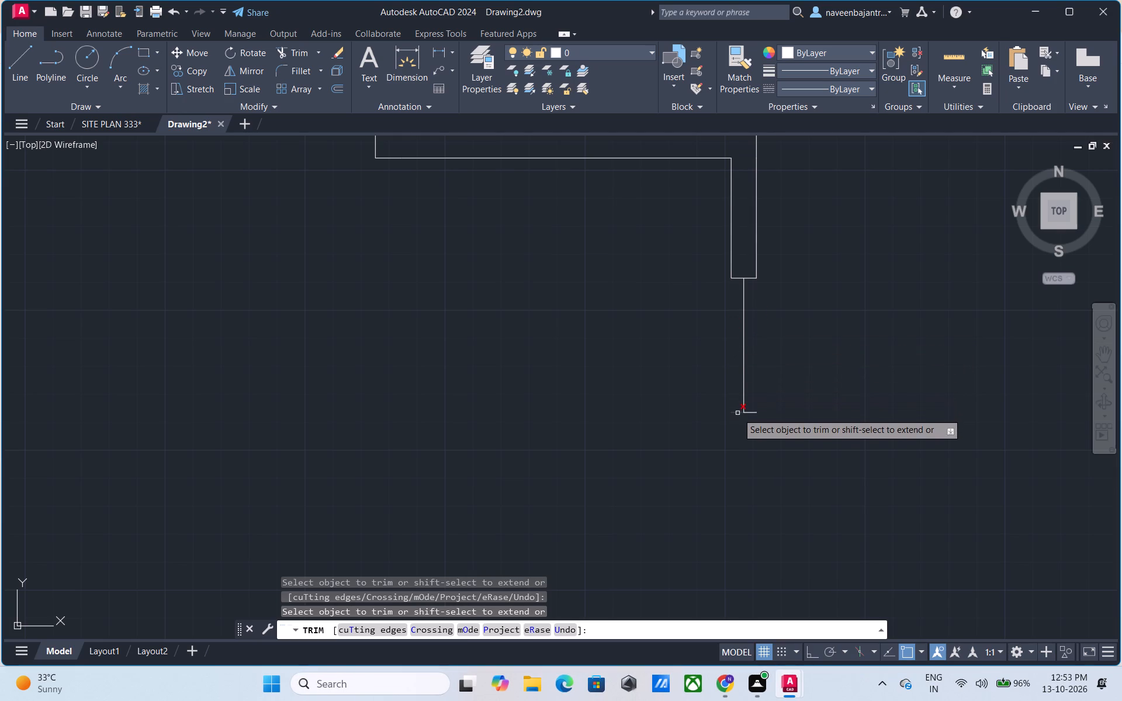
left_click(737, 413)
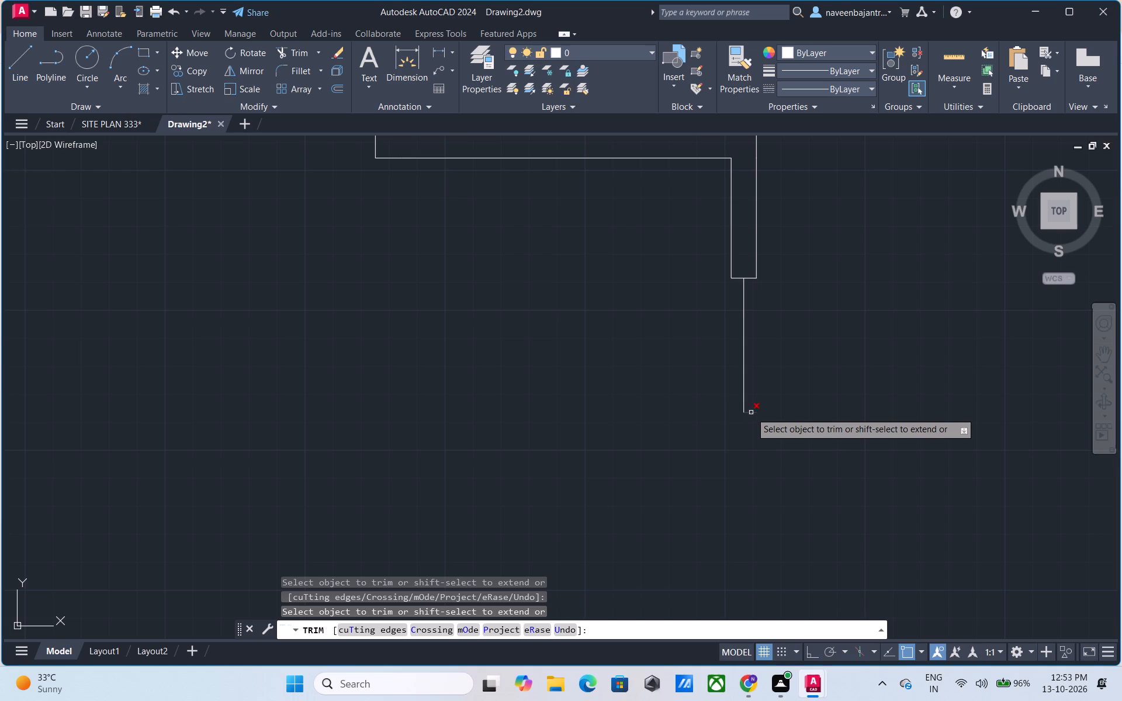
left_click(751, 412)
left_click(742, 328)
Trim away both right wall faces between the removed window and the horizontal partition, plus the wall's bottom end line.
scroll(742, 328, "down", 1)
middle_click_drag(742, 328, 726, 508)
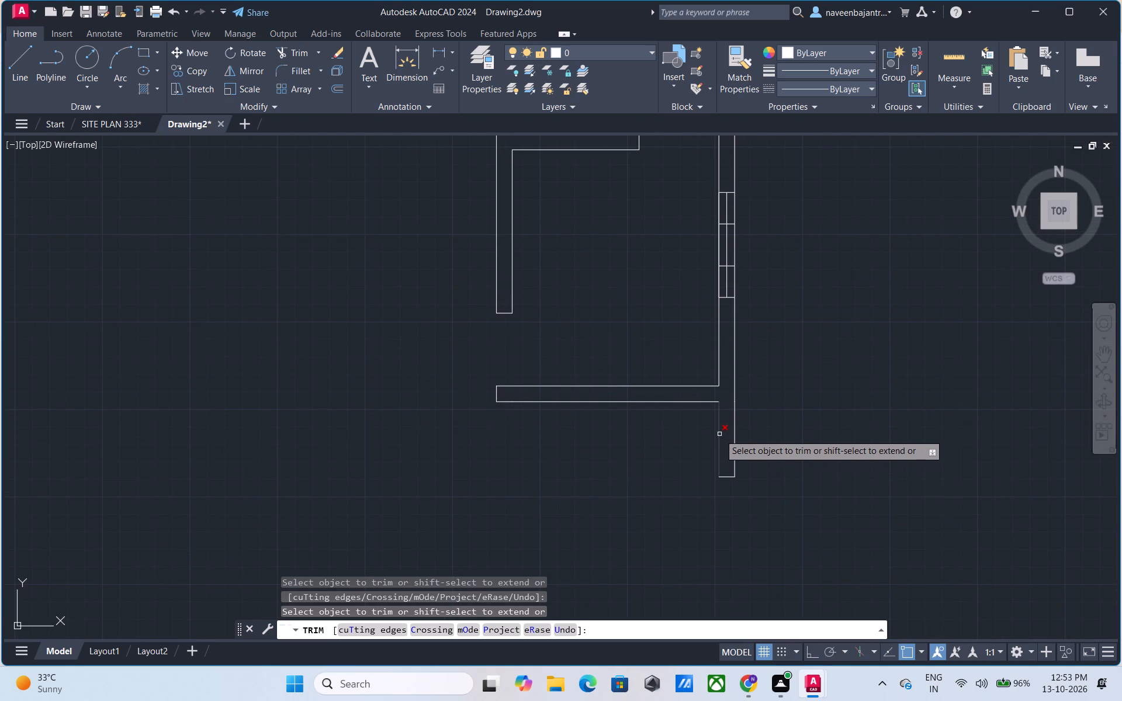
left_click(719, 434)
left_click(734, 429)
left_click(732, 477)
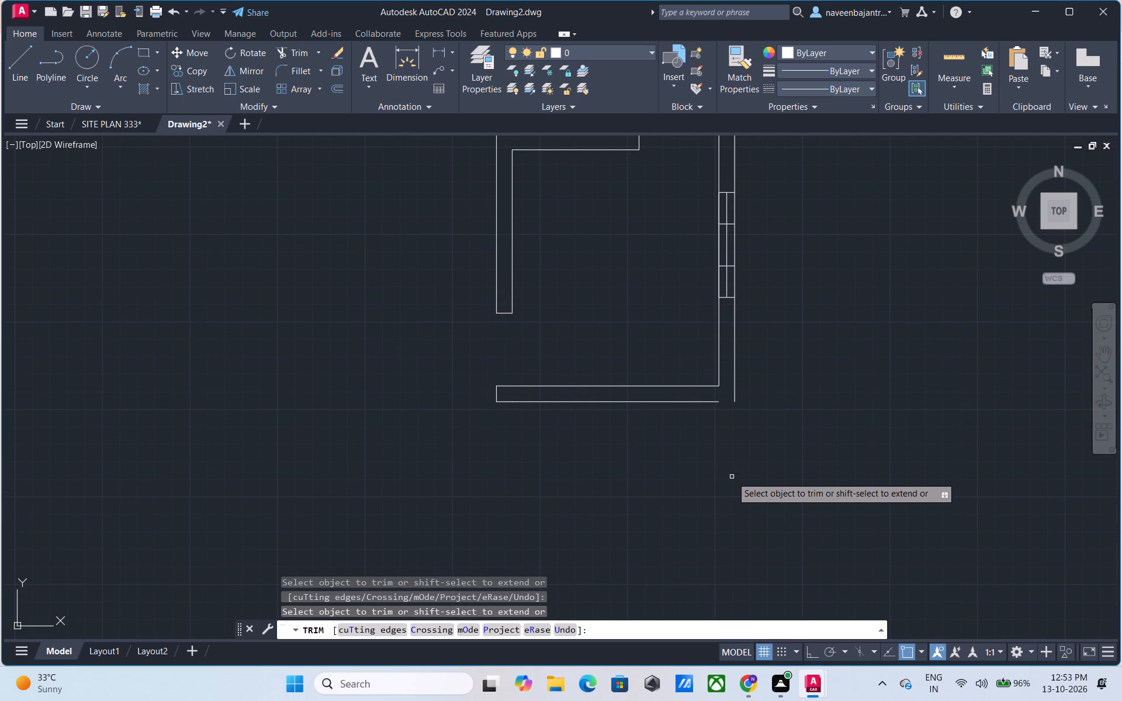
Trim away the remaining horizontal partition, including its left end line, and both right wall faces below the next window up.
left_click(688, 401)
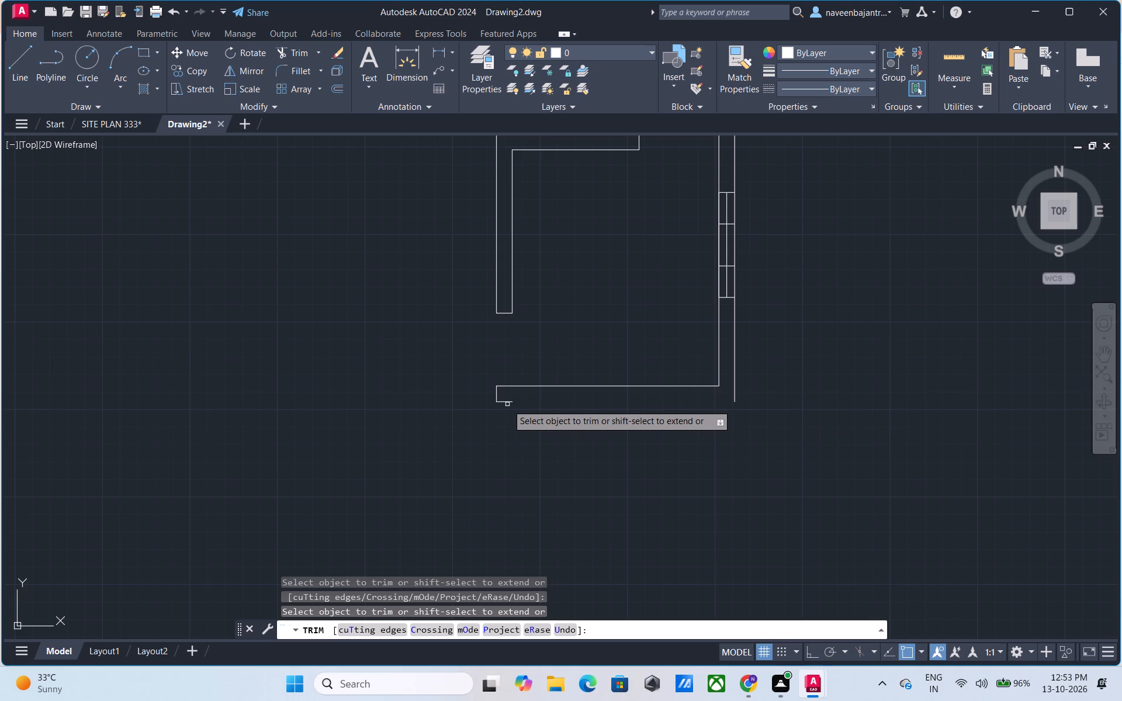
left_click(510, 401)
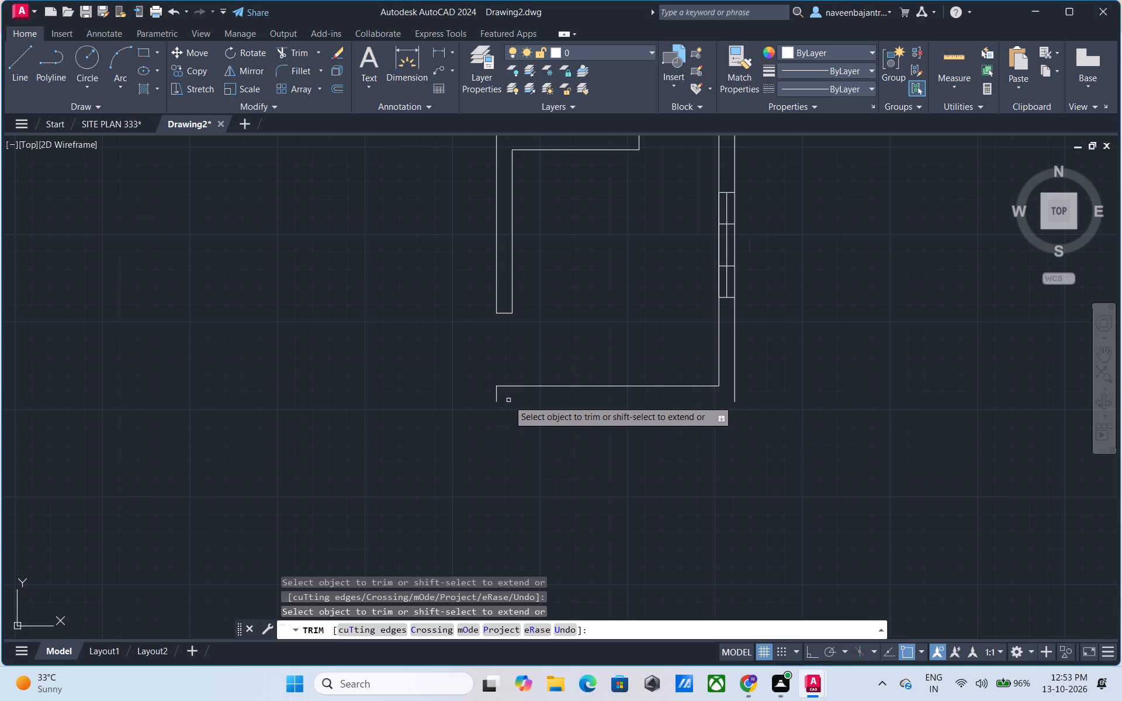
left_click(496, 395)
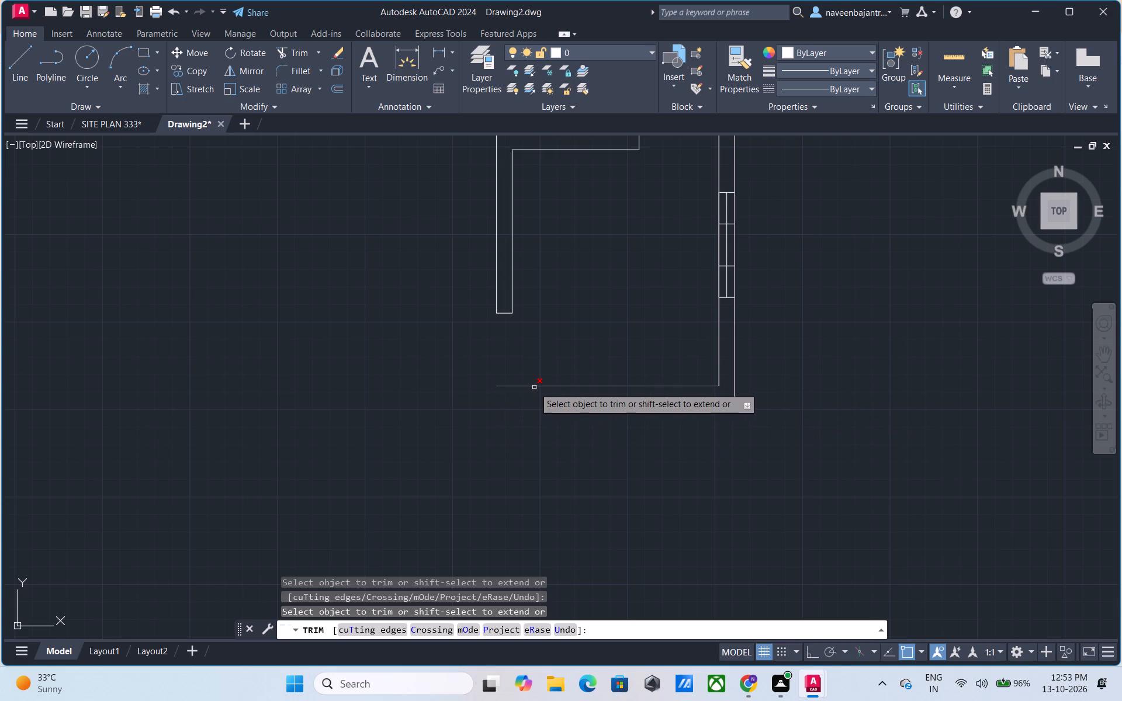
left_click(534, 387)
left_click(735, 396)
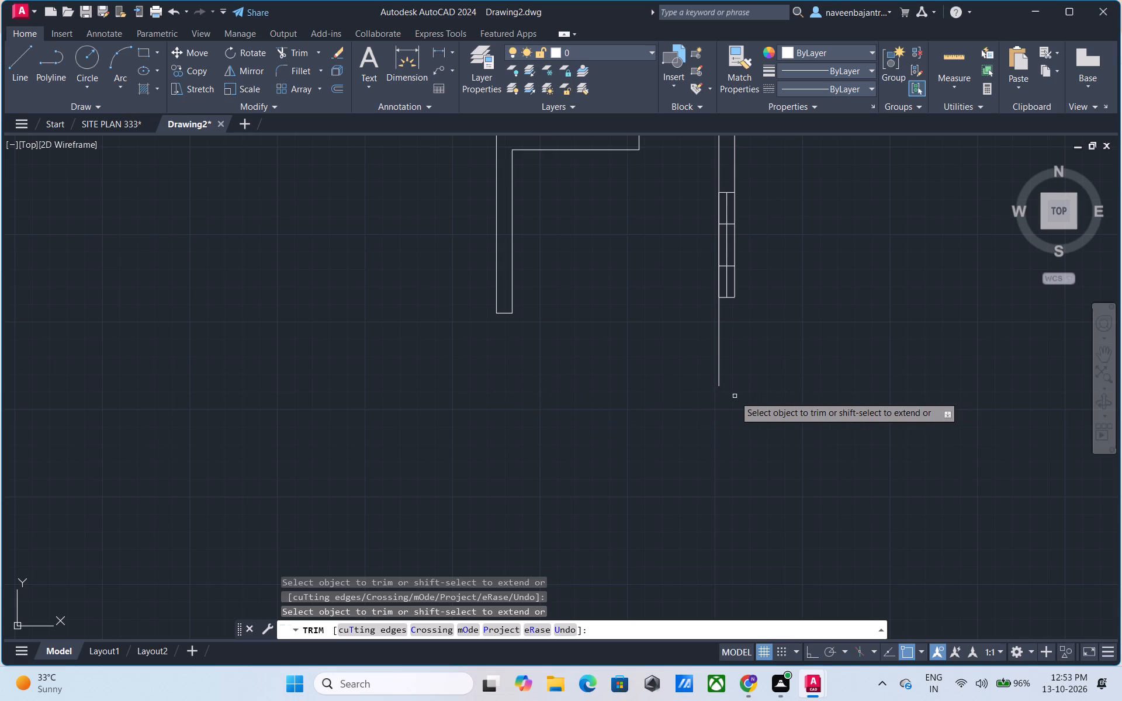
left_click(721, 367)
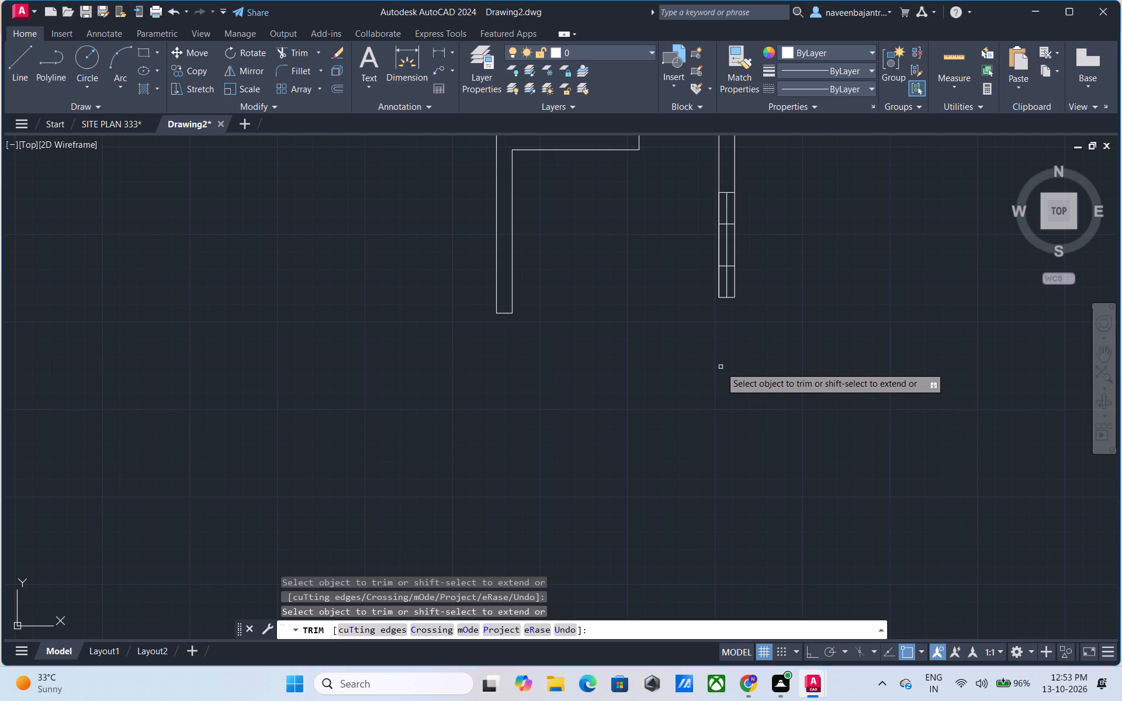
Trim away both wall faces along the right wall's remaining window, from its bottom end line up to its top end line.
middle_click_drag(684, 348, 652, 540)
scroll(712, 482, "up", 2)
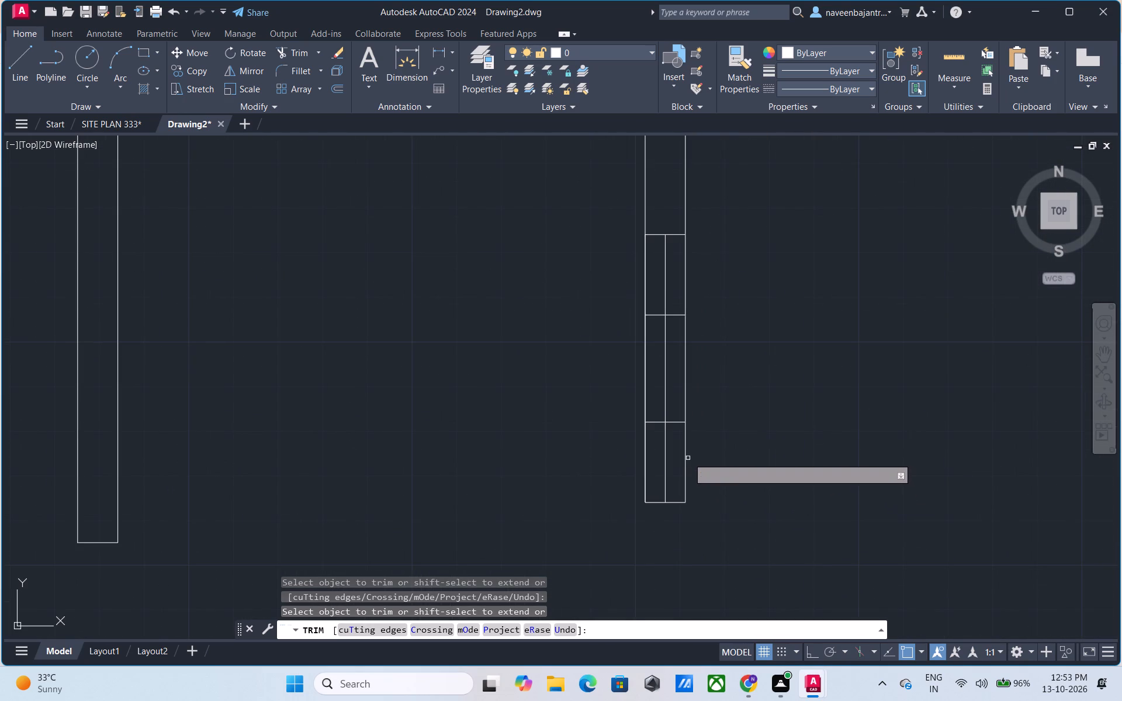
left_click(687, 455)
left_click(646, 452)
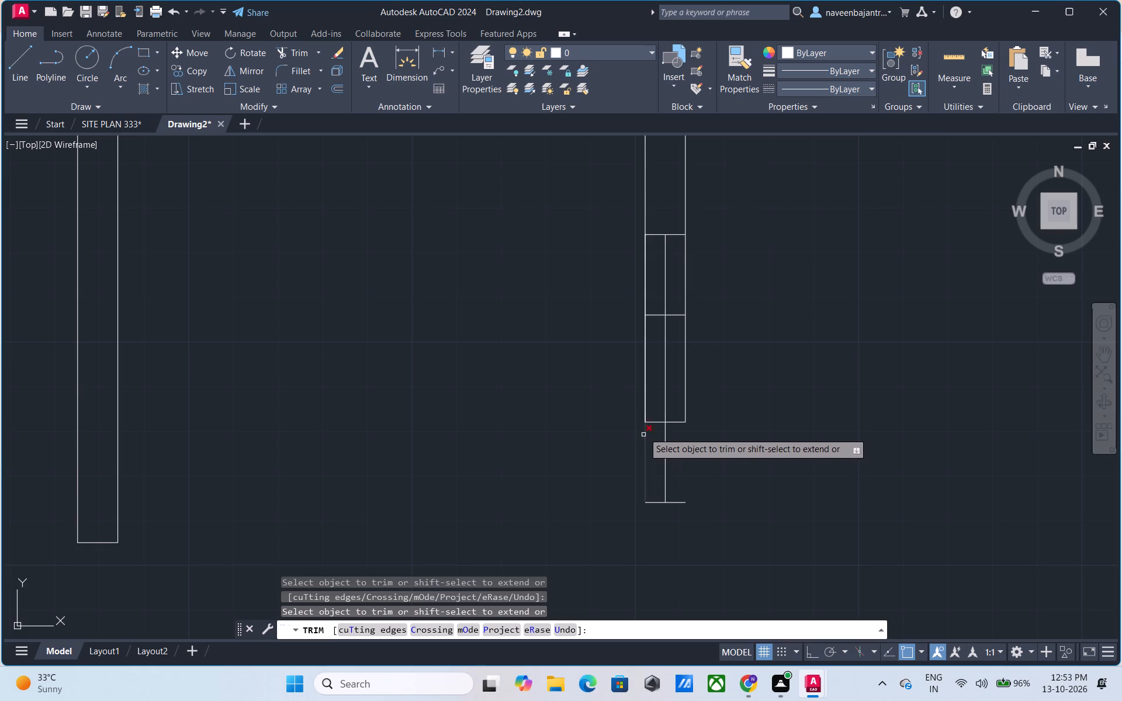
left_click(646, 397)
left_click(646, 397)
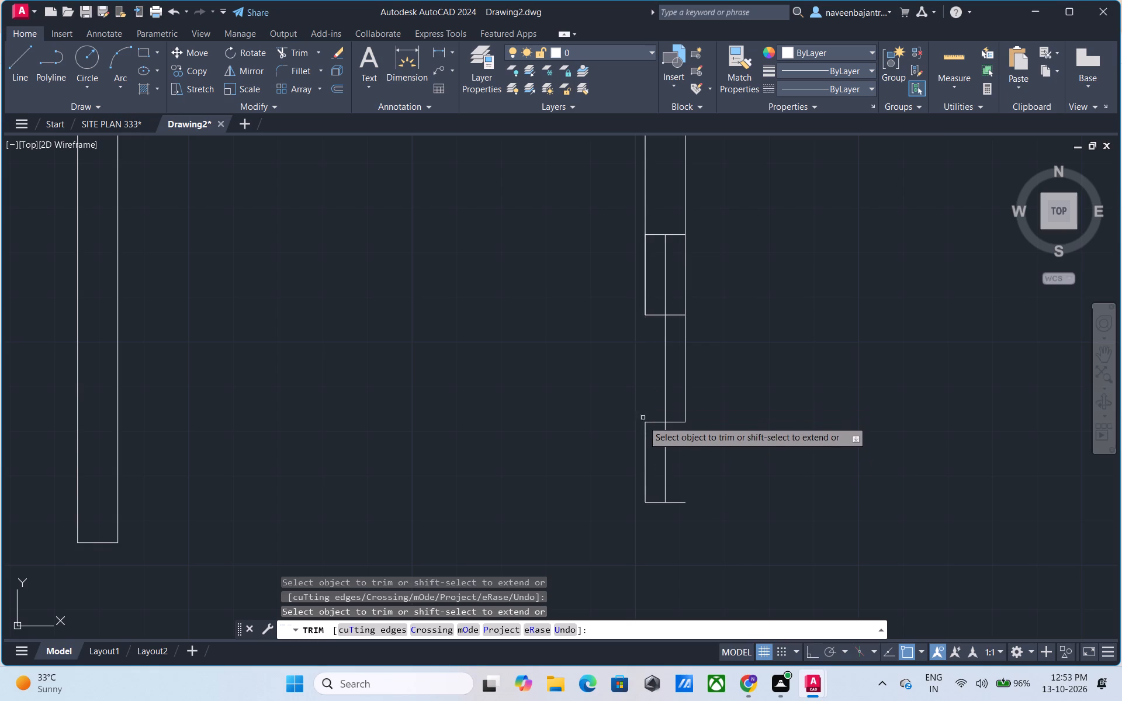
left_click(645, 443)
left_click(685, 401)
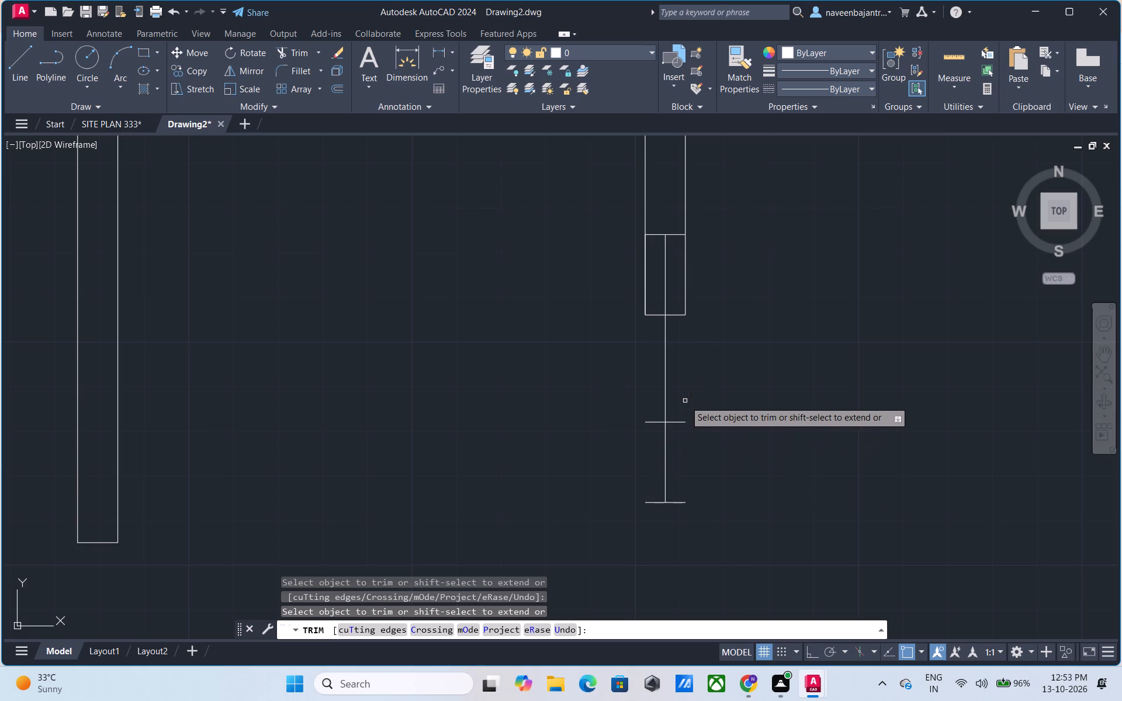
left_click(643, 284)
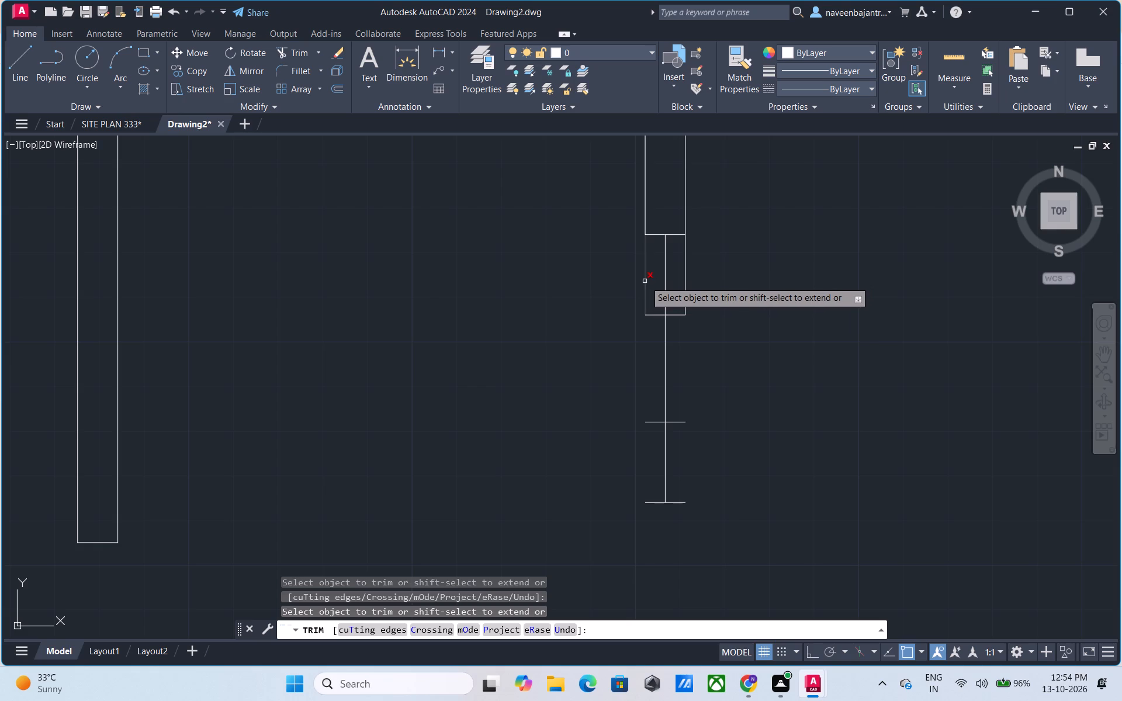
left_click(645, 281)
left_click(684, 275)
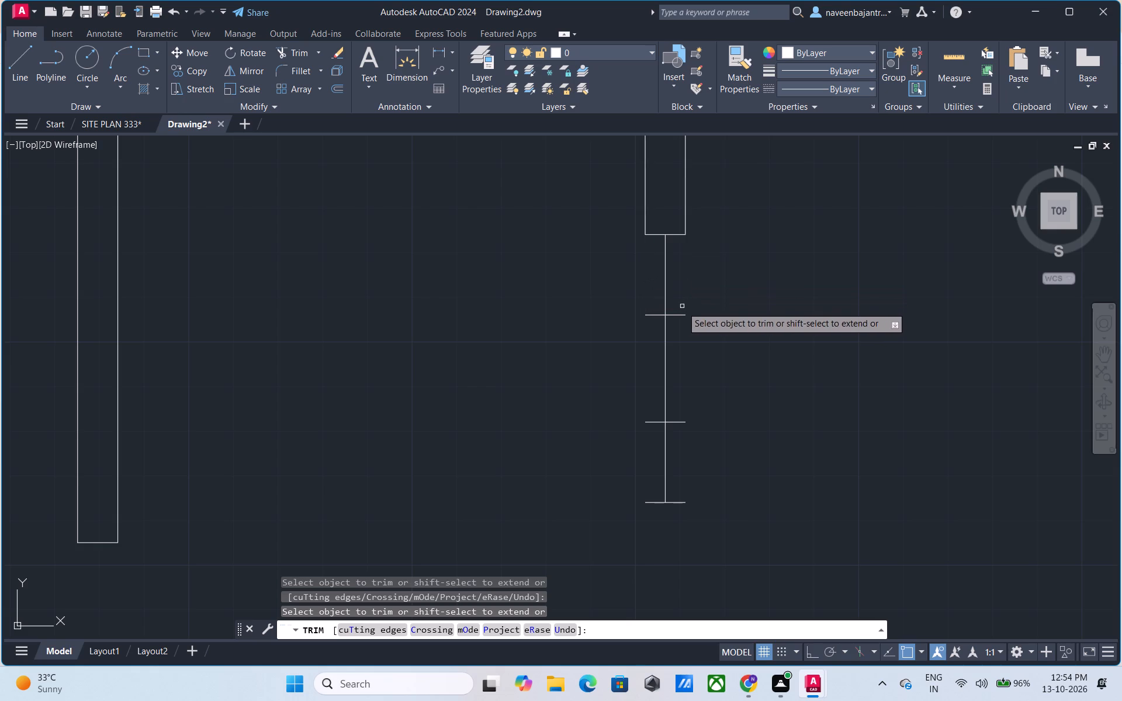
Trim away that right window's bottom end line, both middle cross lines and its centre line.
left_click(656, 503)
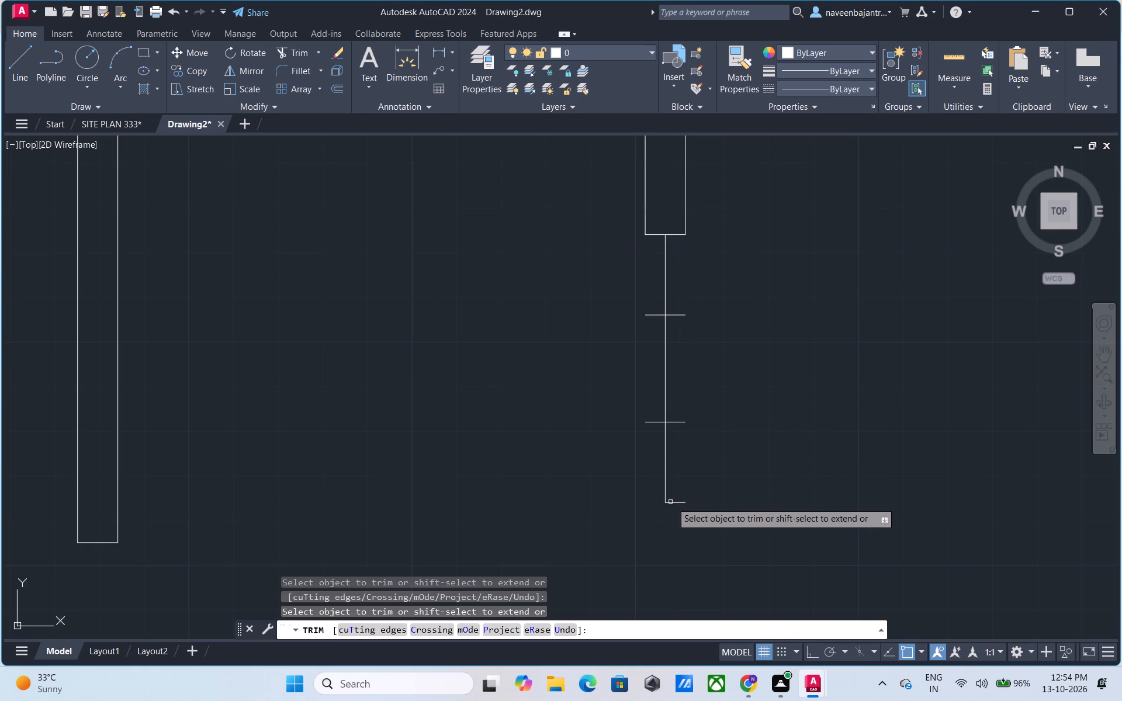
left_click(672, 502)
left_click(666, 468)
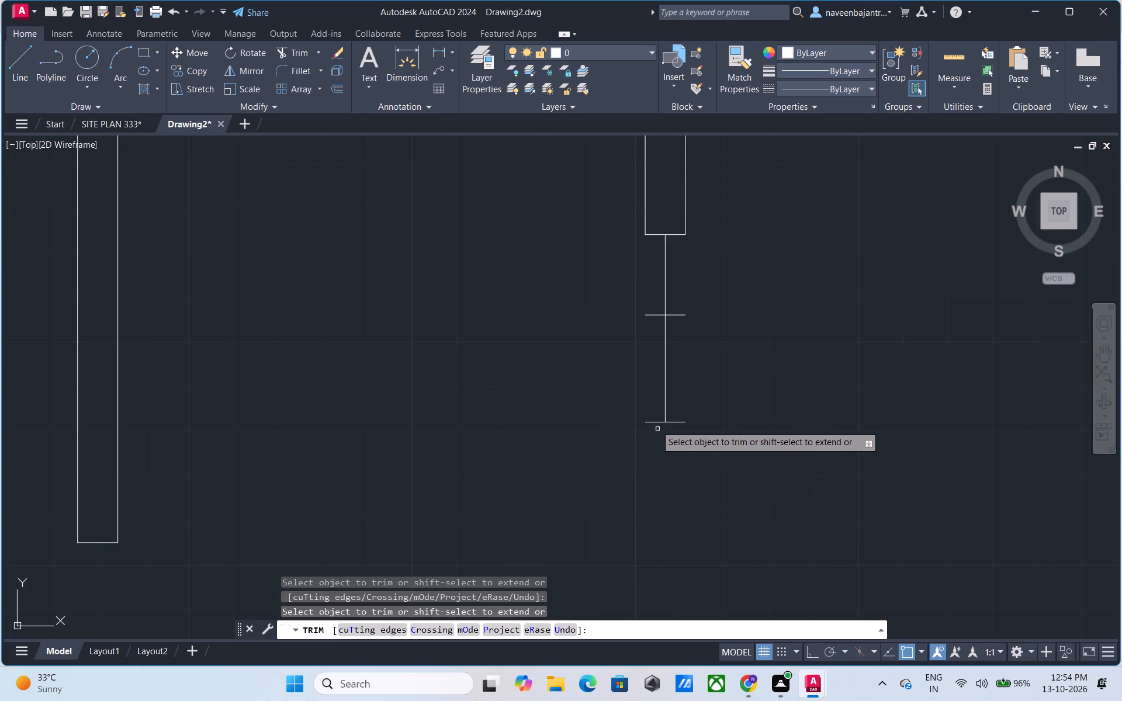
left_click(656, 424)
left_click(685, 422)
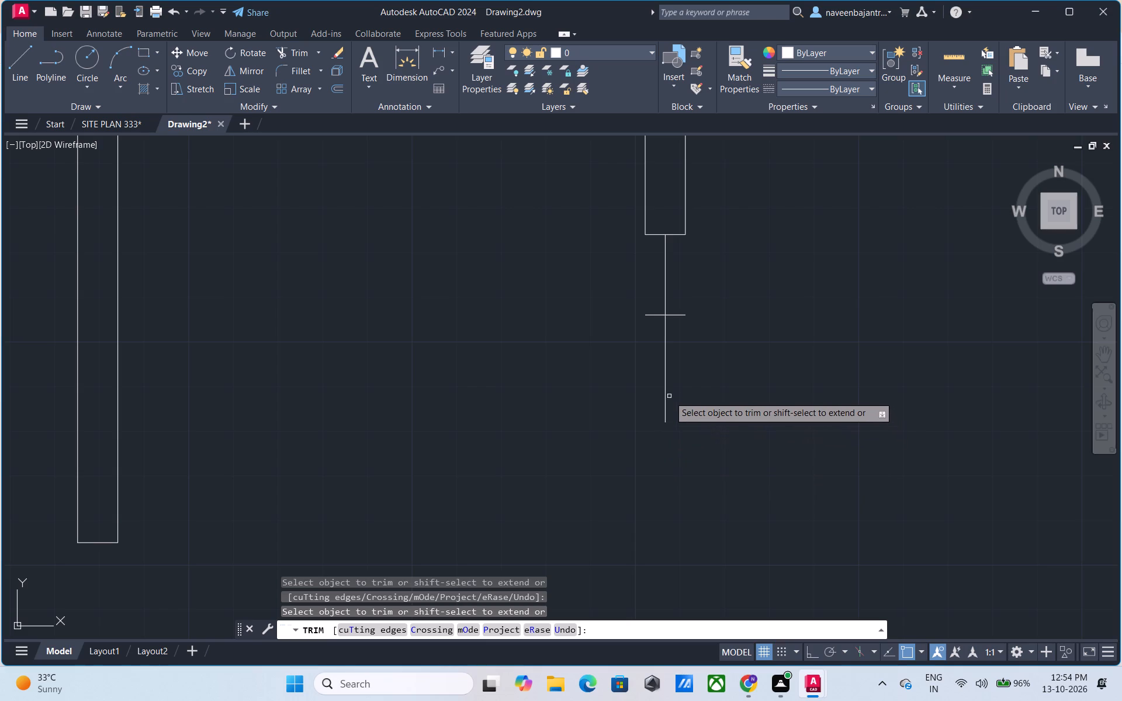
left_click(666, 391)
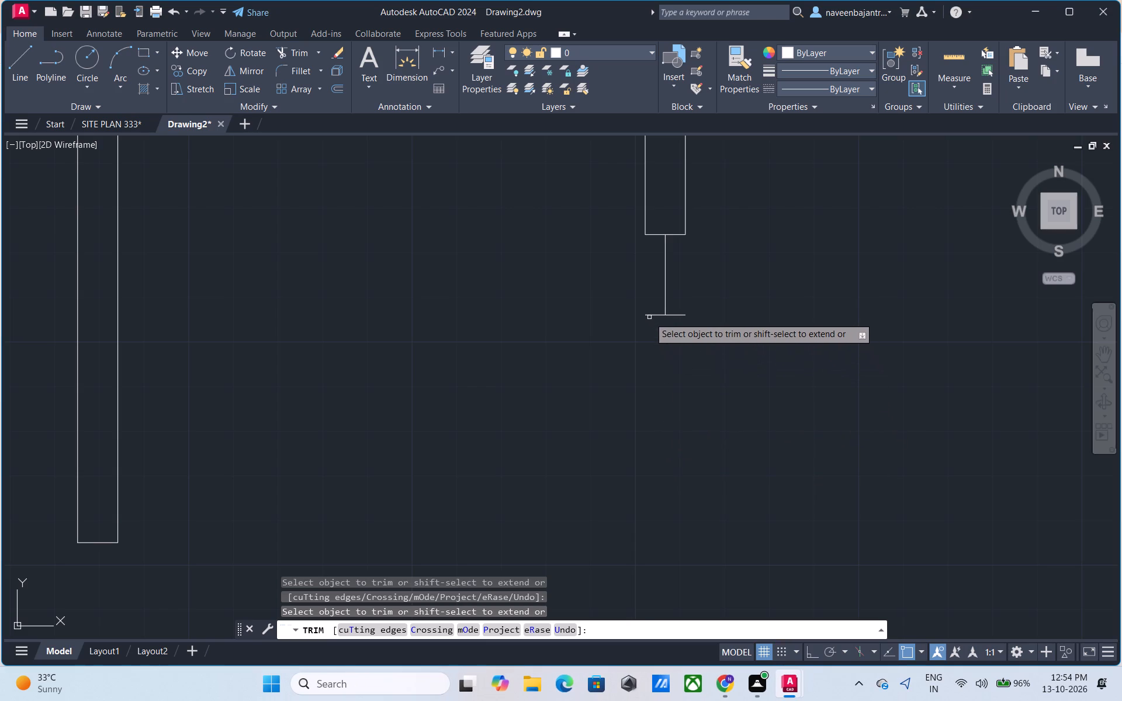
left_click(649, 316)
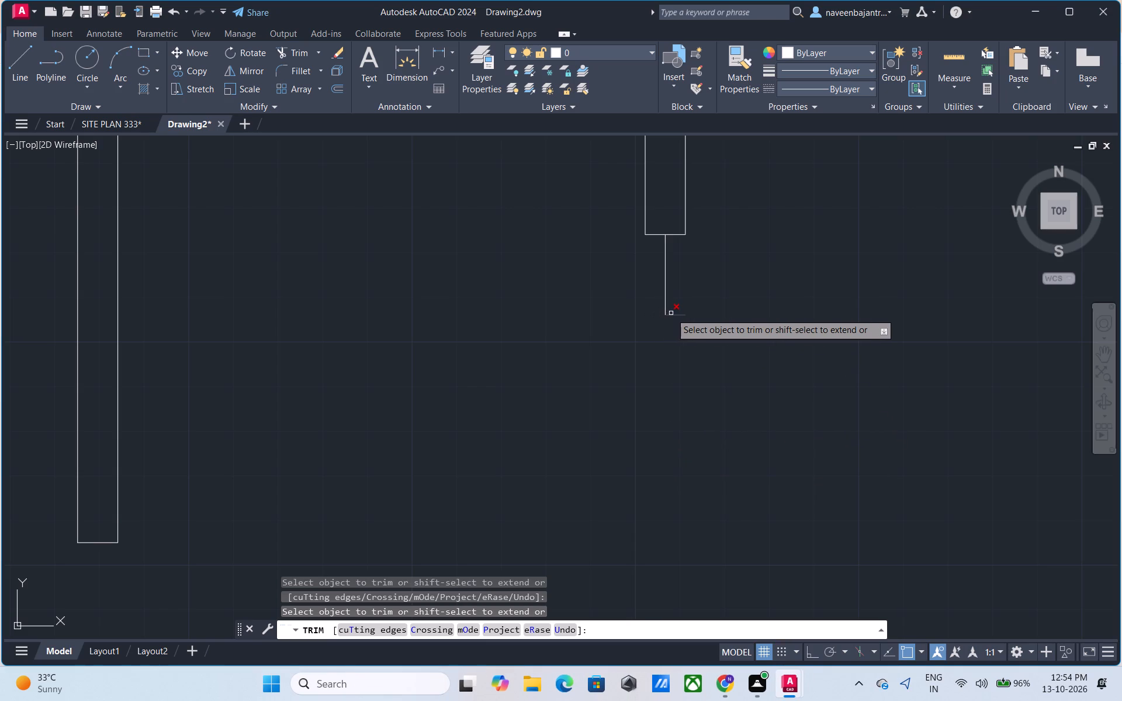
left_click(671, 313)
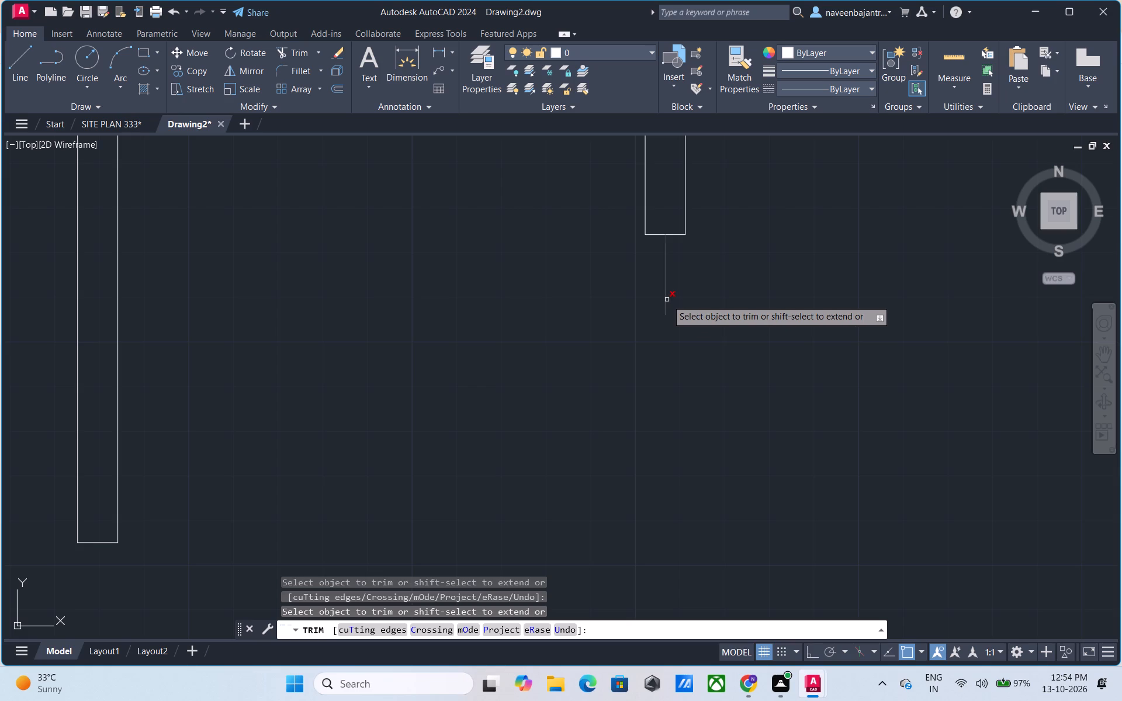
left_click(667, 300)
Trim away the right wall's uppermost piece with its bottom end line, and both top wall faces right of the top window.
scroll(667, 300, "down", 1)
middle_click_drag(667, 300, 608, 491)
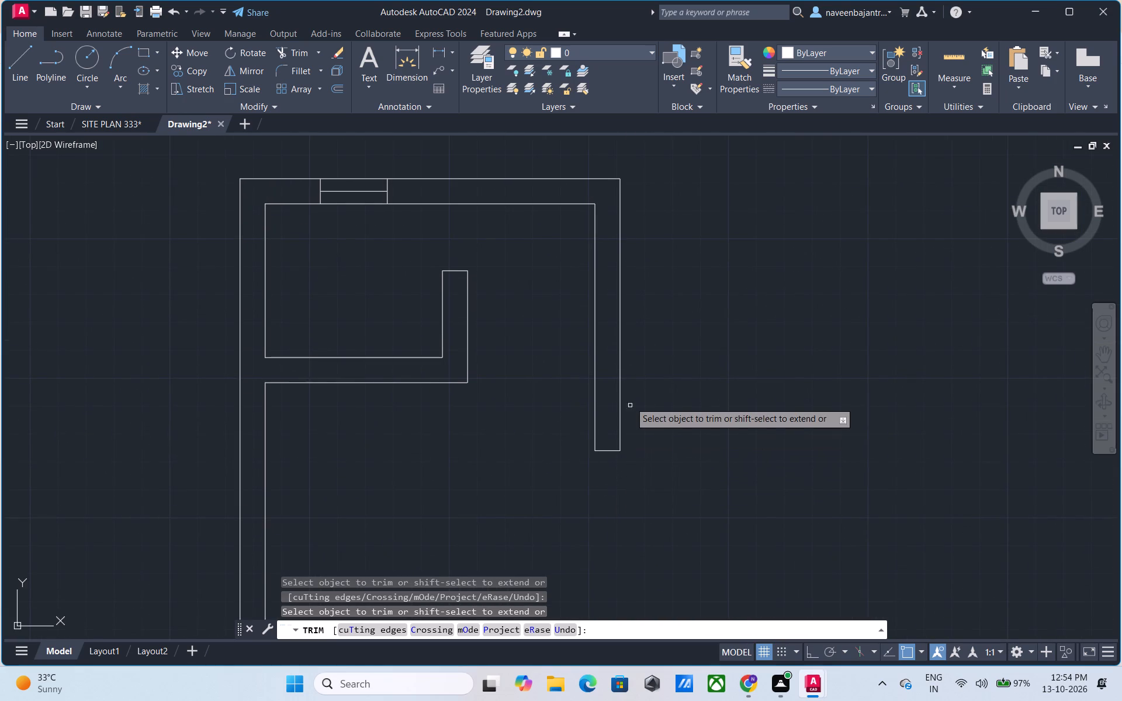
left_click(621, 381)
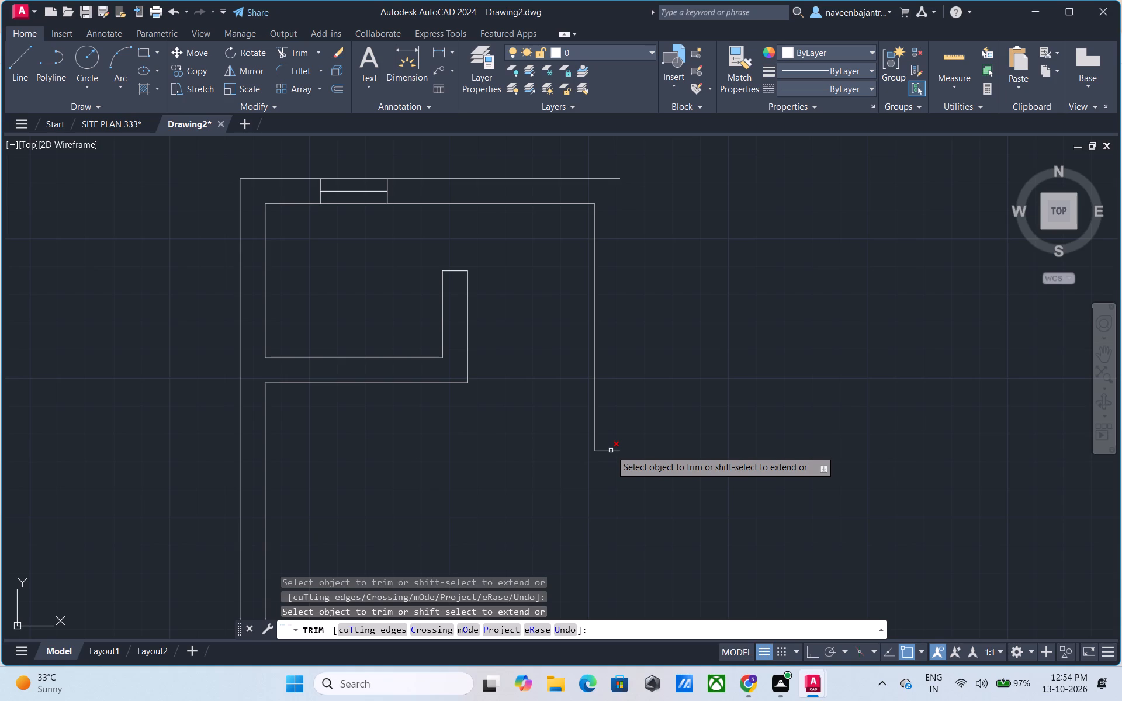
left_click(611, 450)
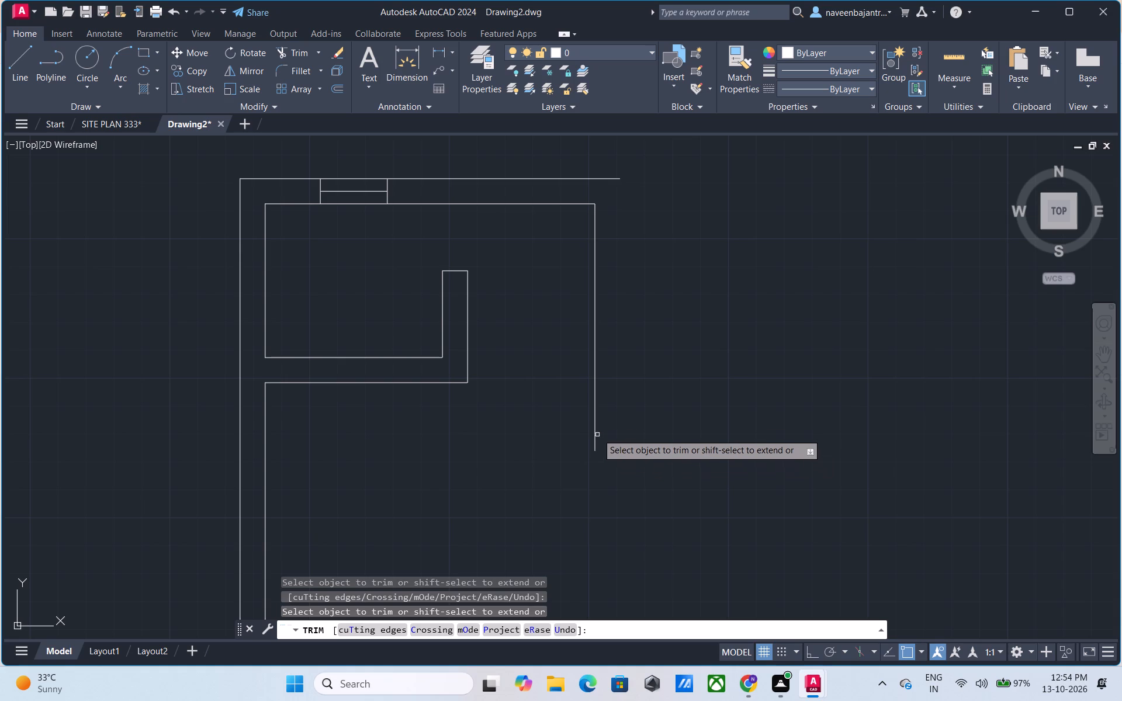
left_click(595, 383)
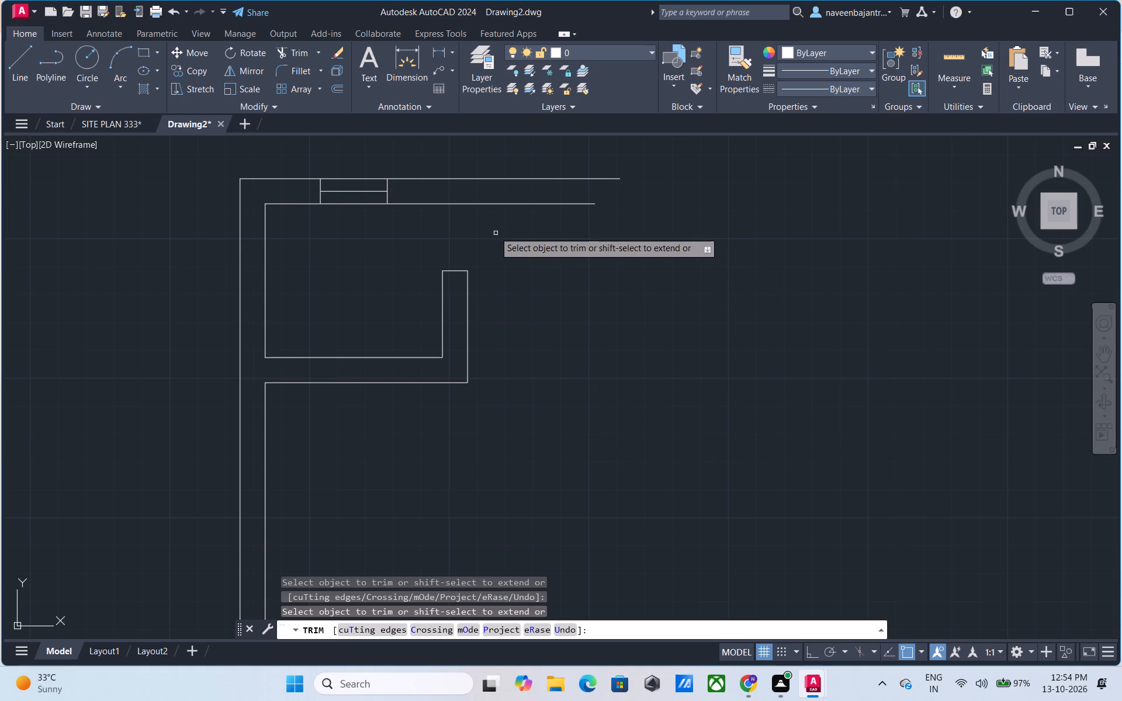
left_click(477, 204)
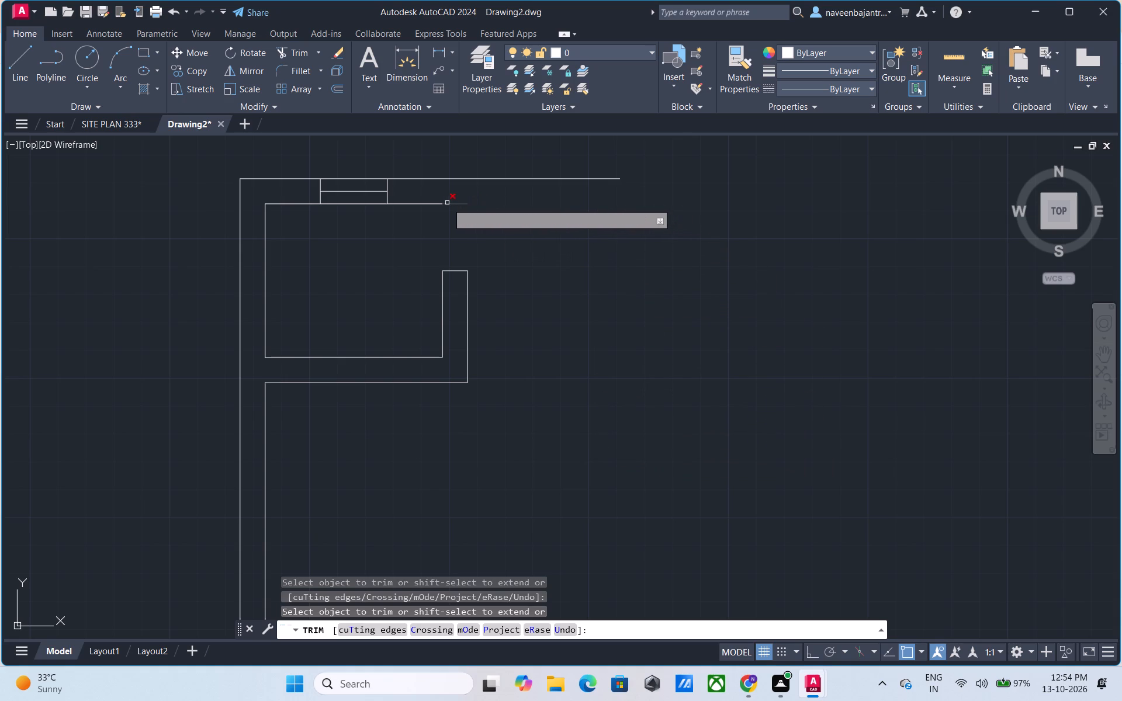
left_click(447, 203)
left_click(424, 204)
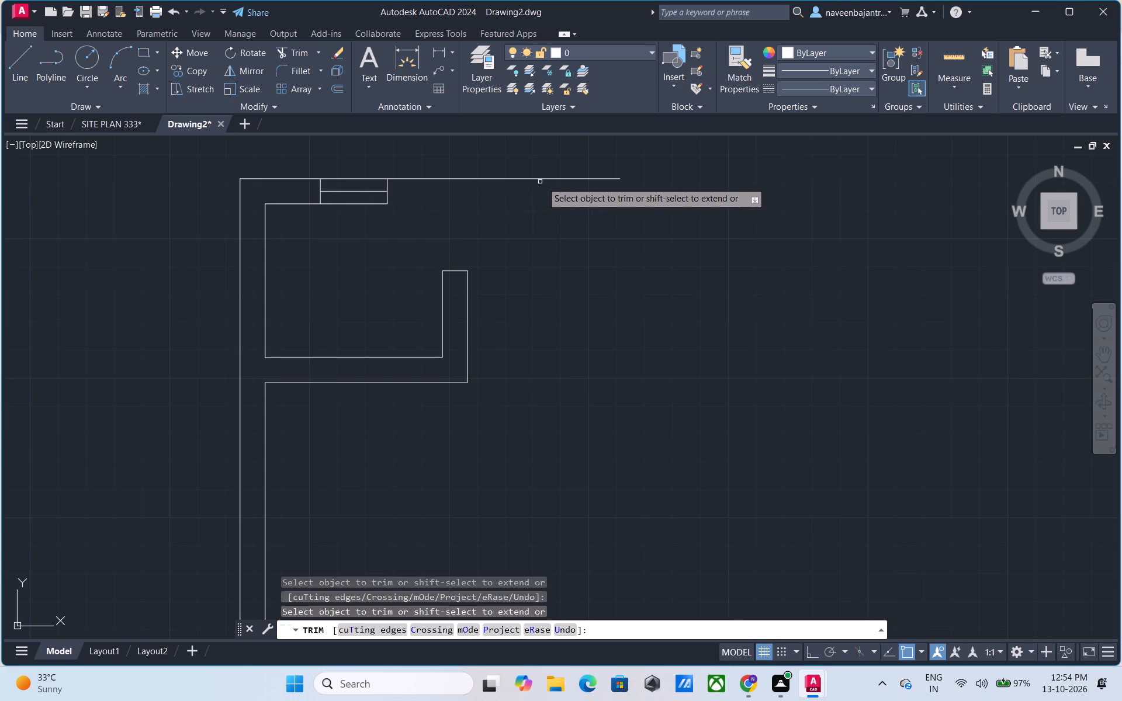
left_click(555, 179)
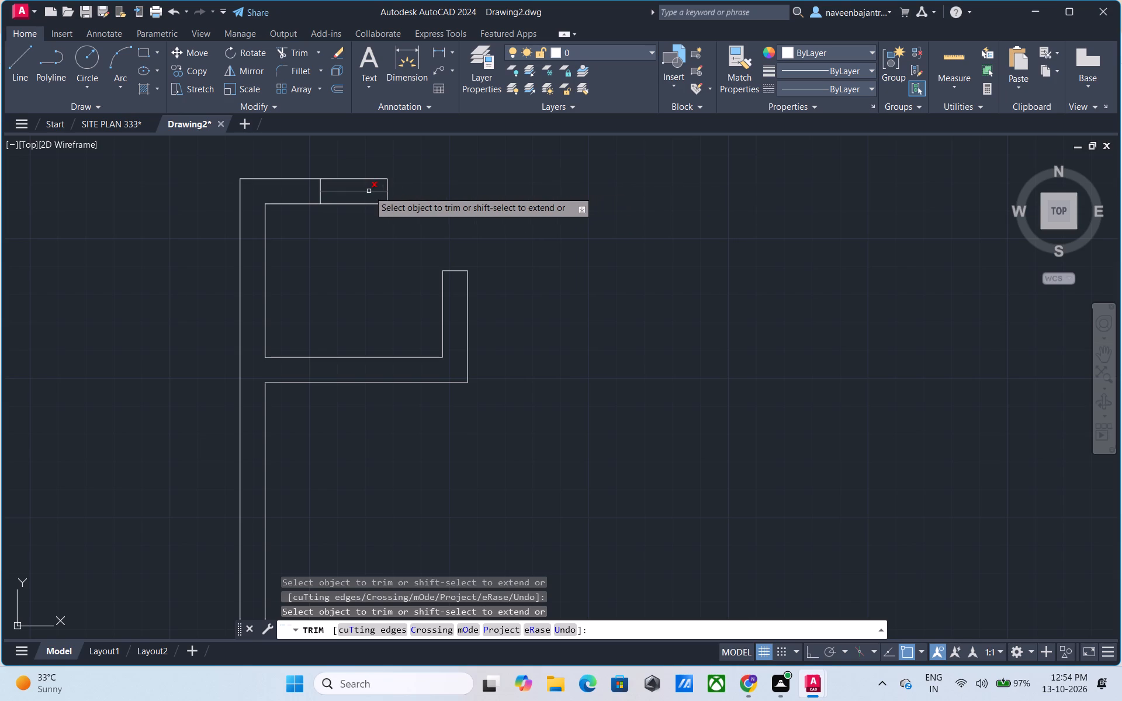
Trim away the top wall's window, including its centre line, both wall faces and both end lines.
left_click(369, 191)
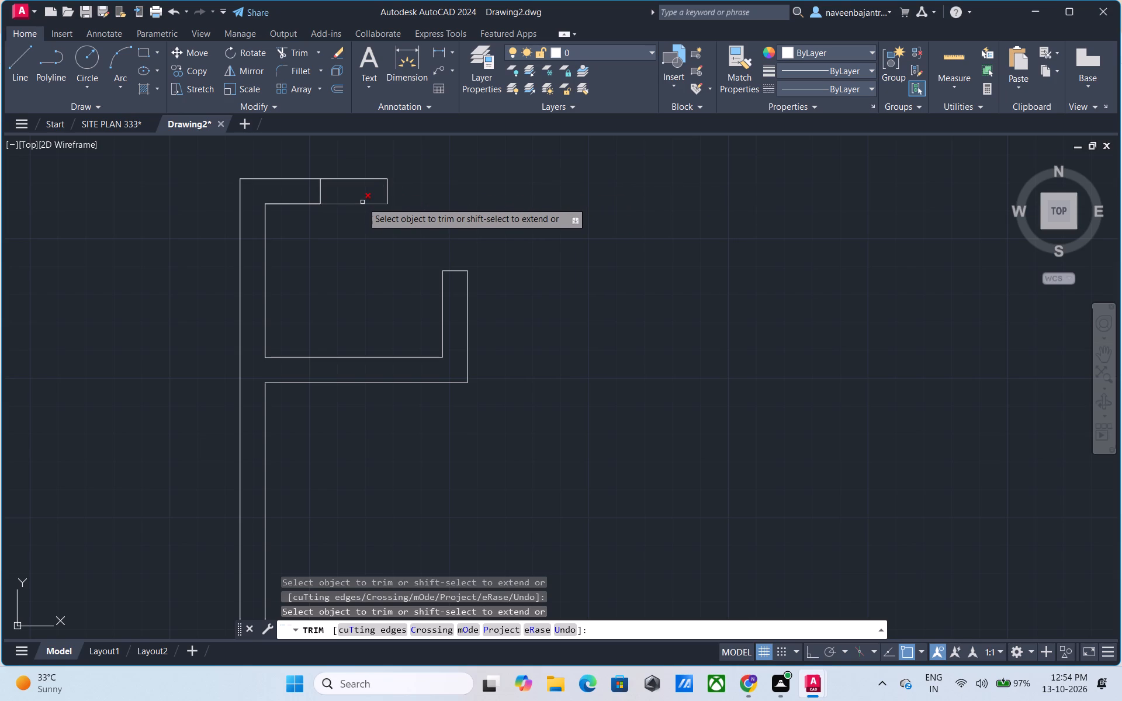
left_click(362, 202)
left_click(362, 179)
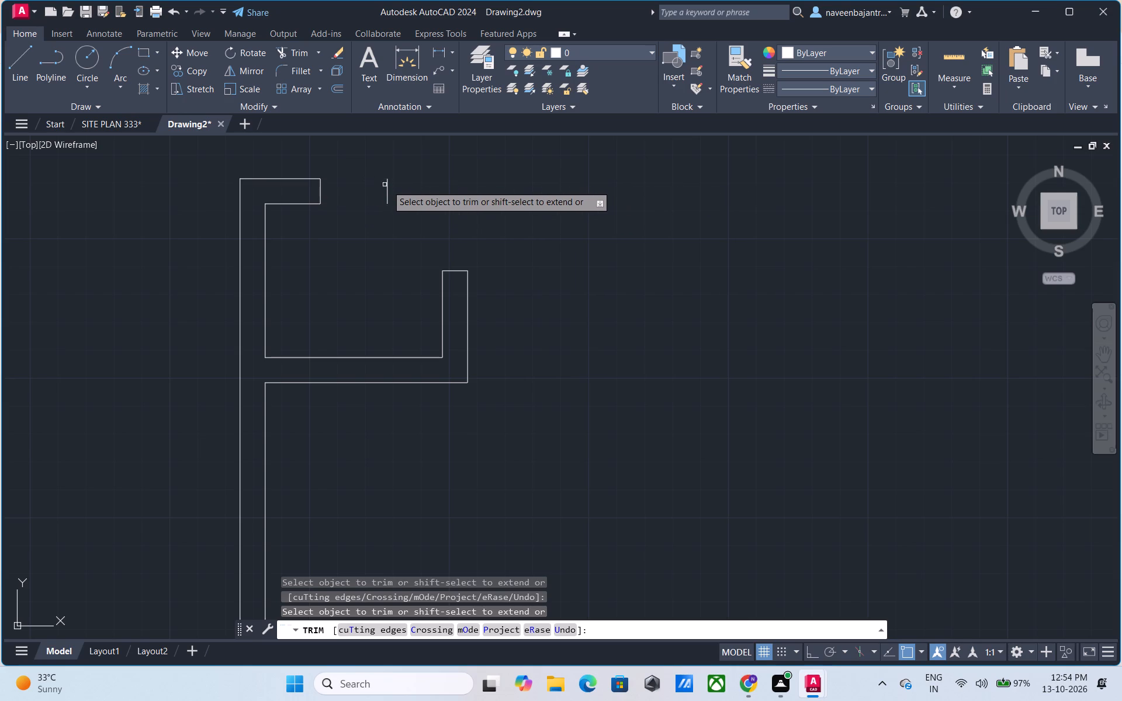
left_click(387, 186)
left_click(318, 188)
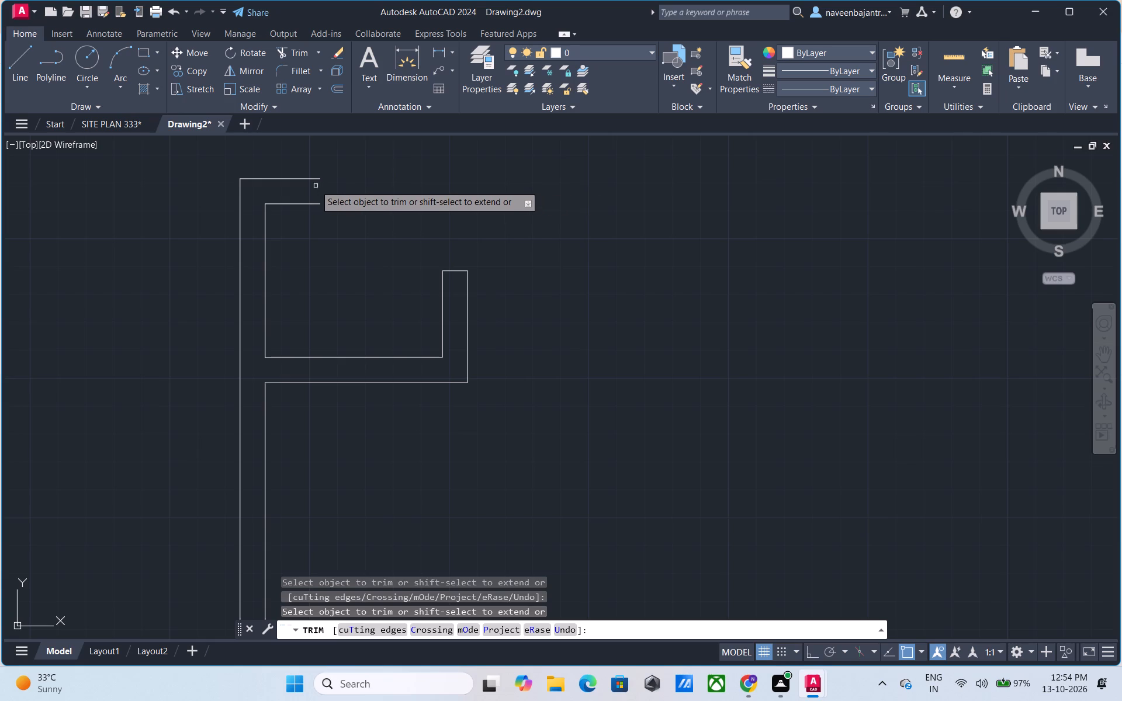
Trim away the top wall piece left of the removed window, the left wall's upper inner face, and its outer face.
left_click(308, 179)
left_click(293, 204)
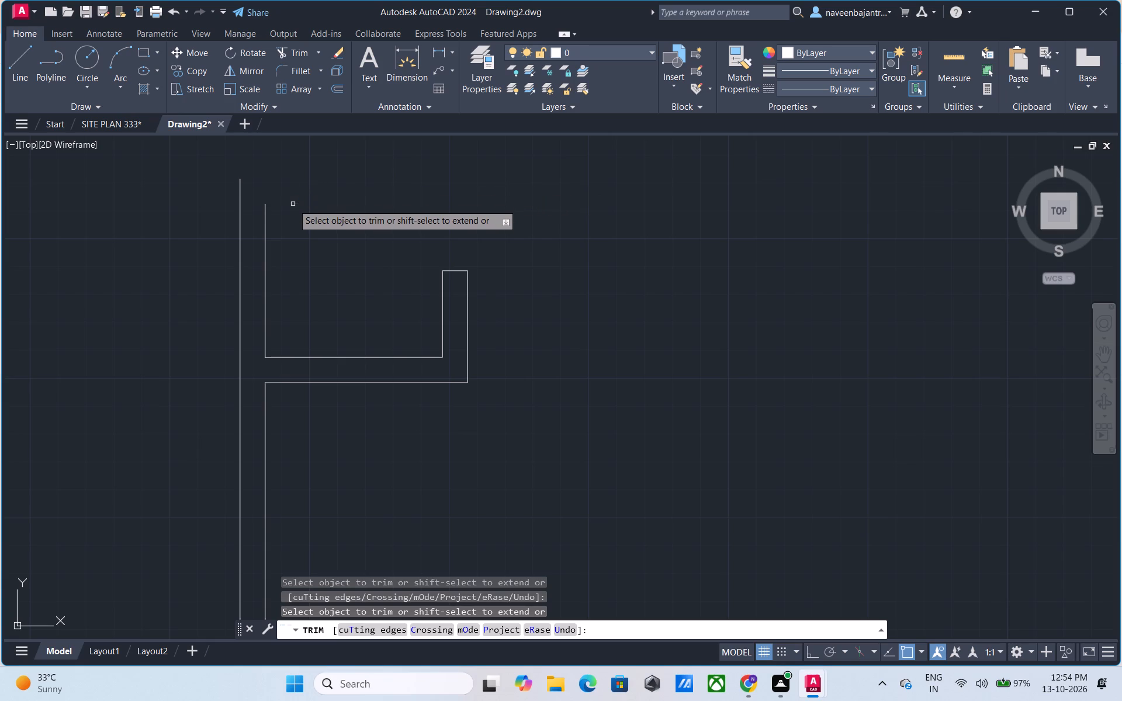
left_click(266, 217)
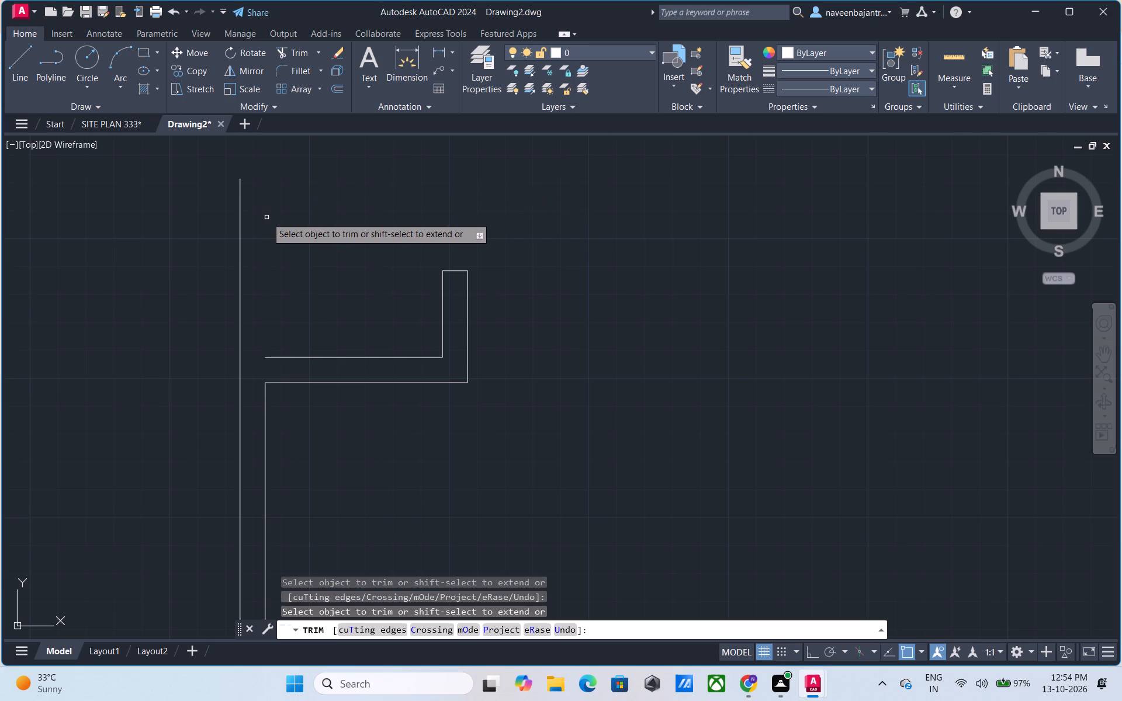
left_click(241, 240)
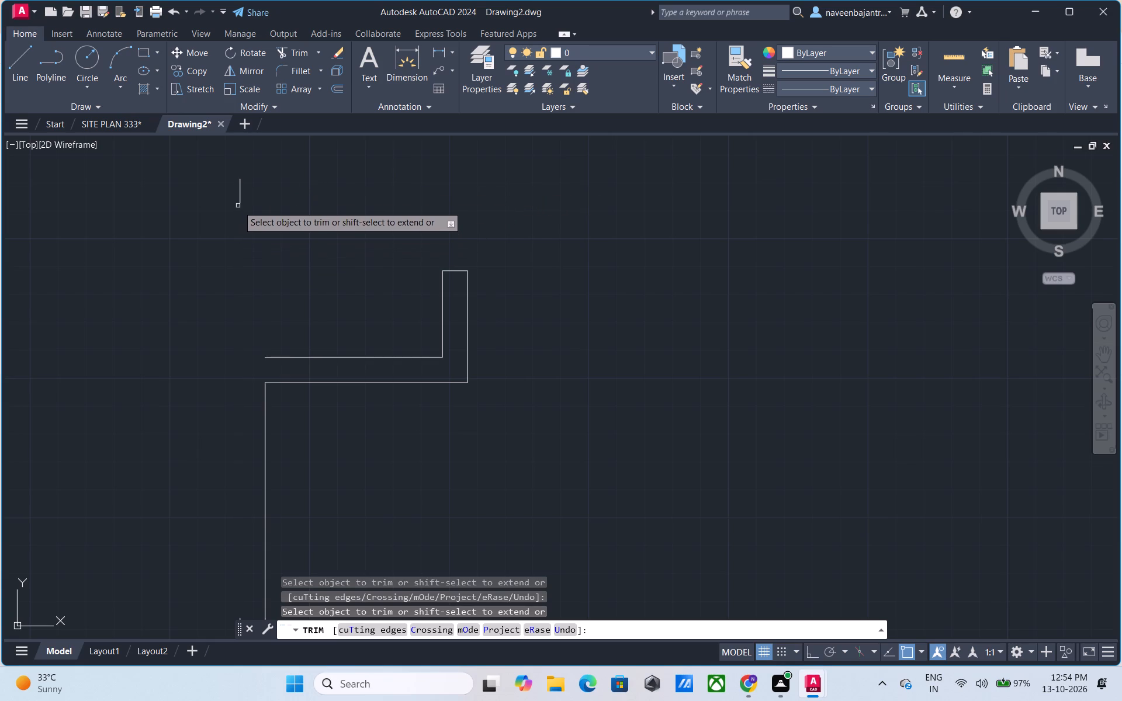
left_click(238, 196)
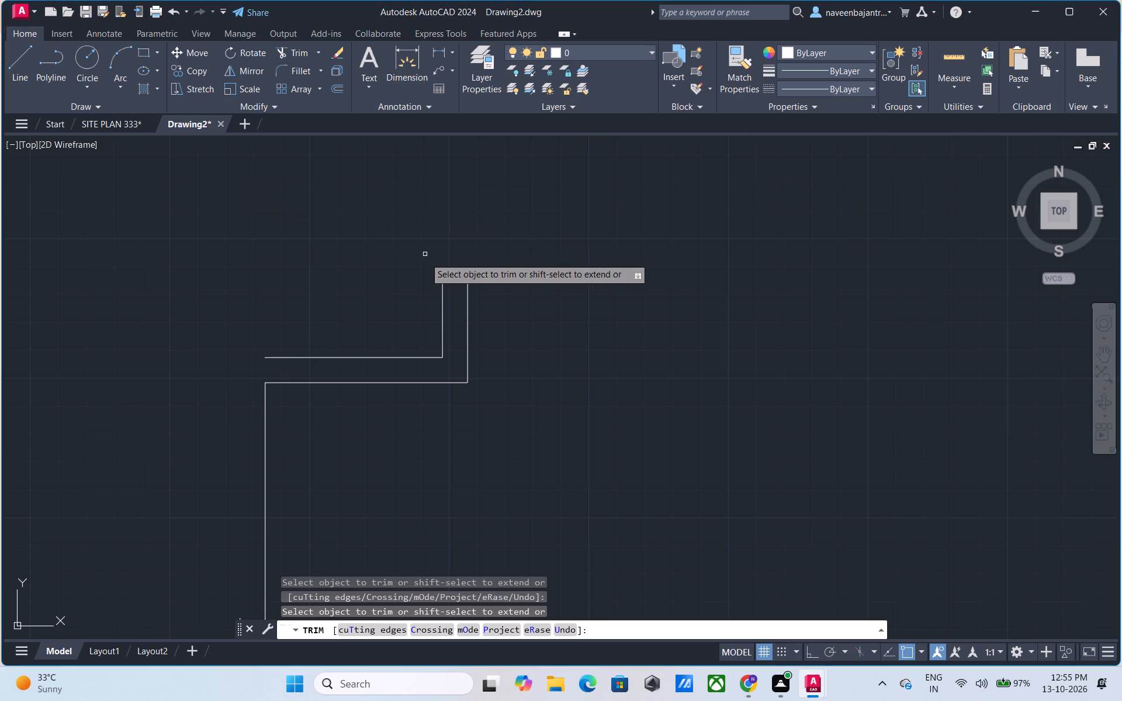
Trim away the copy's small L-shaped partition stub: its upper horizontal face, both upright faces and its top end line.
left_click(389, 356)
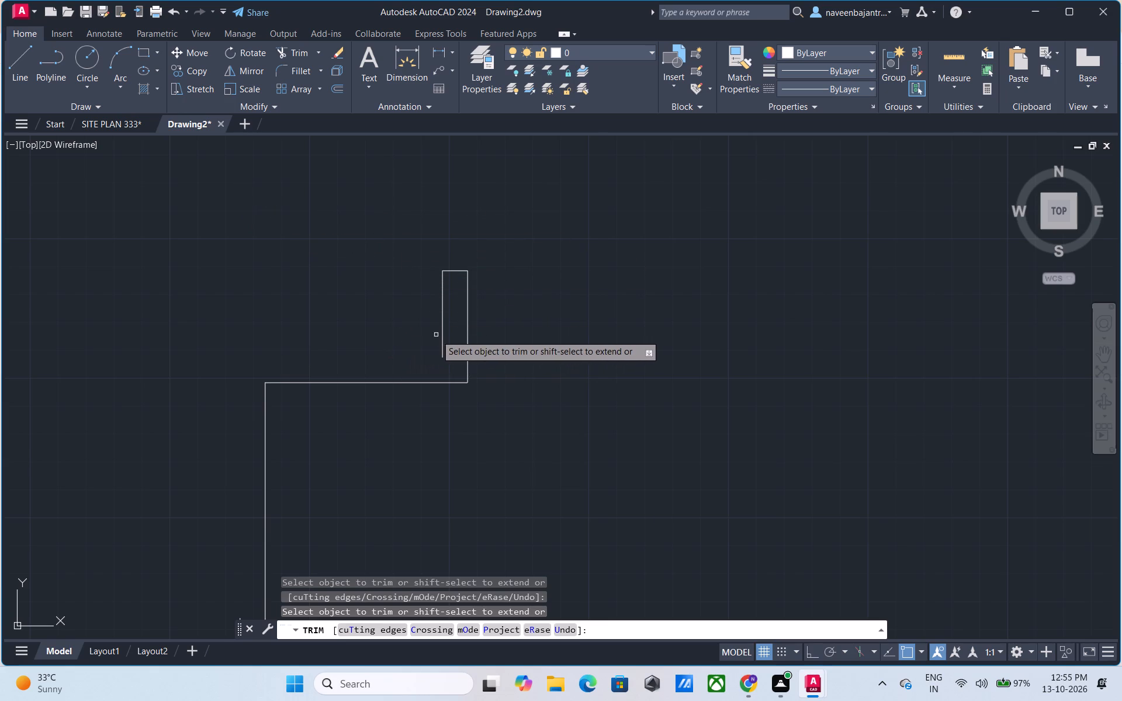
left_click(444, 335)
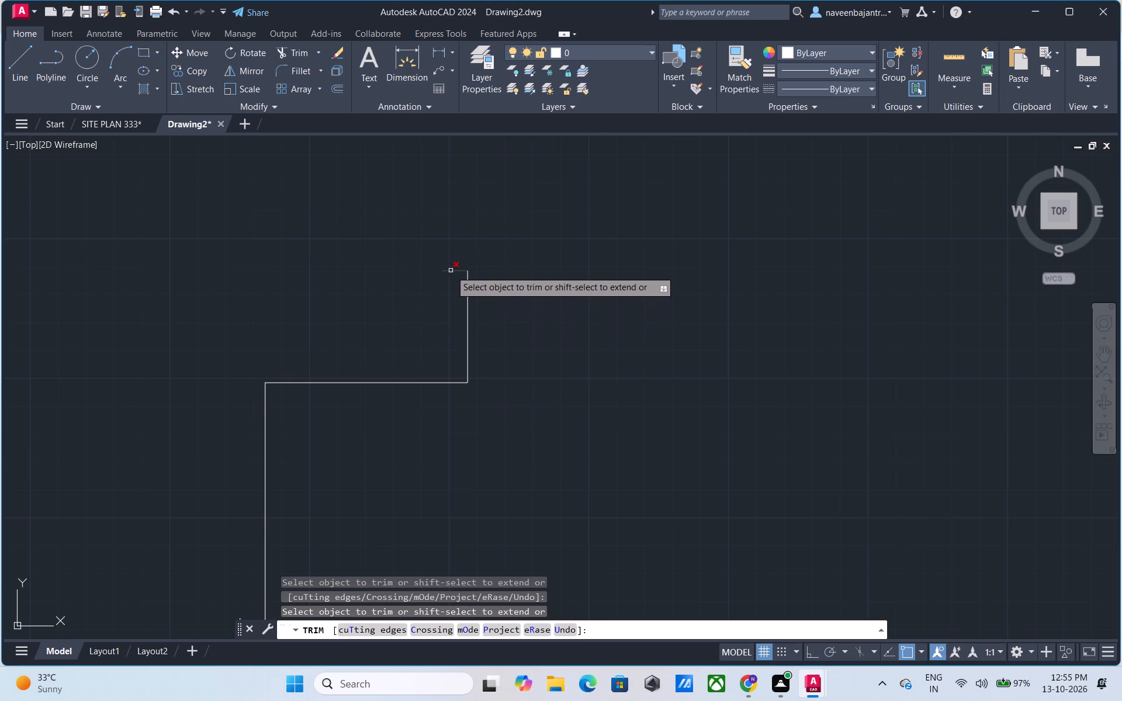
left_click(451, 270)
left_click(469, 298)
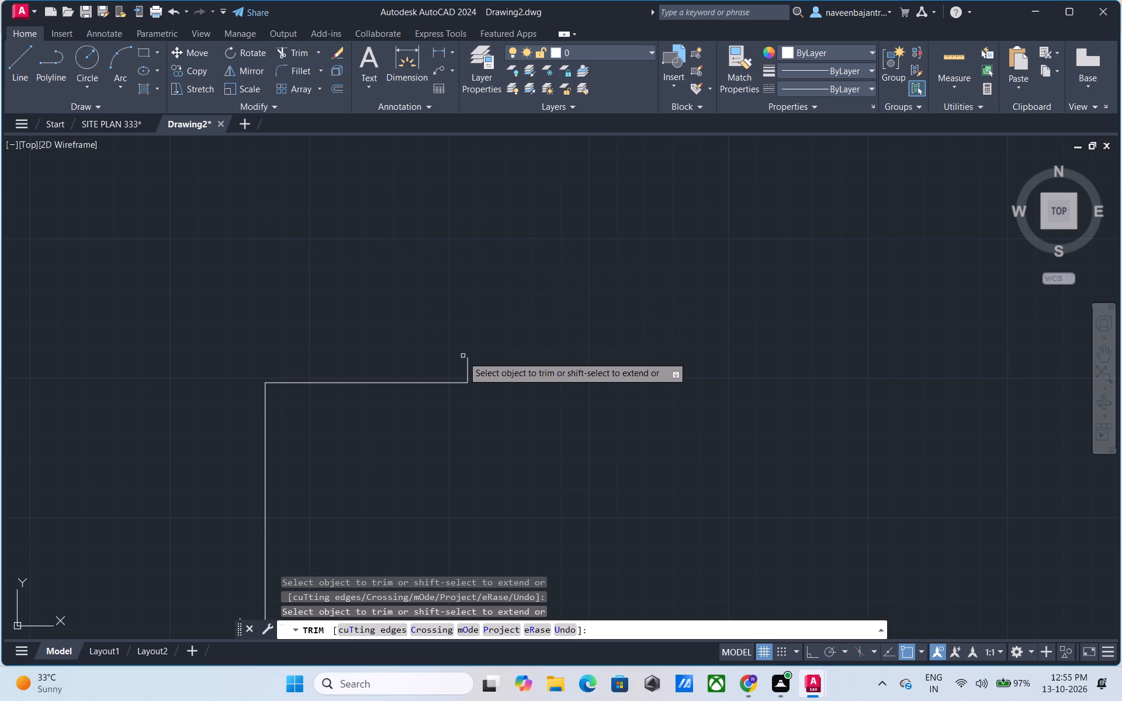
left_click(467, 363)
Trim away the copy's last leftovers: the horizontal partition face, the vertical line below it and the small end pieces.
scroll(467, 363, "down", 3)
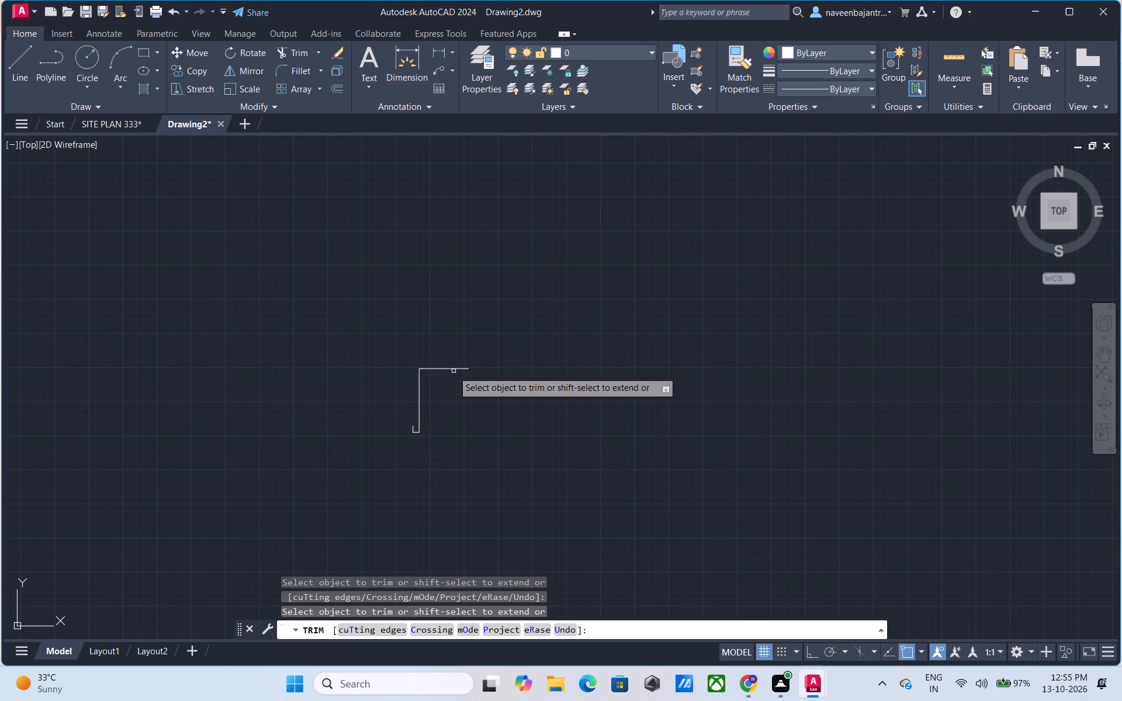
left_click(449, 369)
left_click(420, 380)
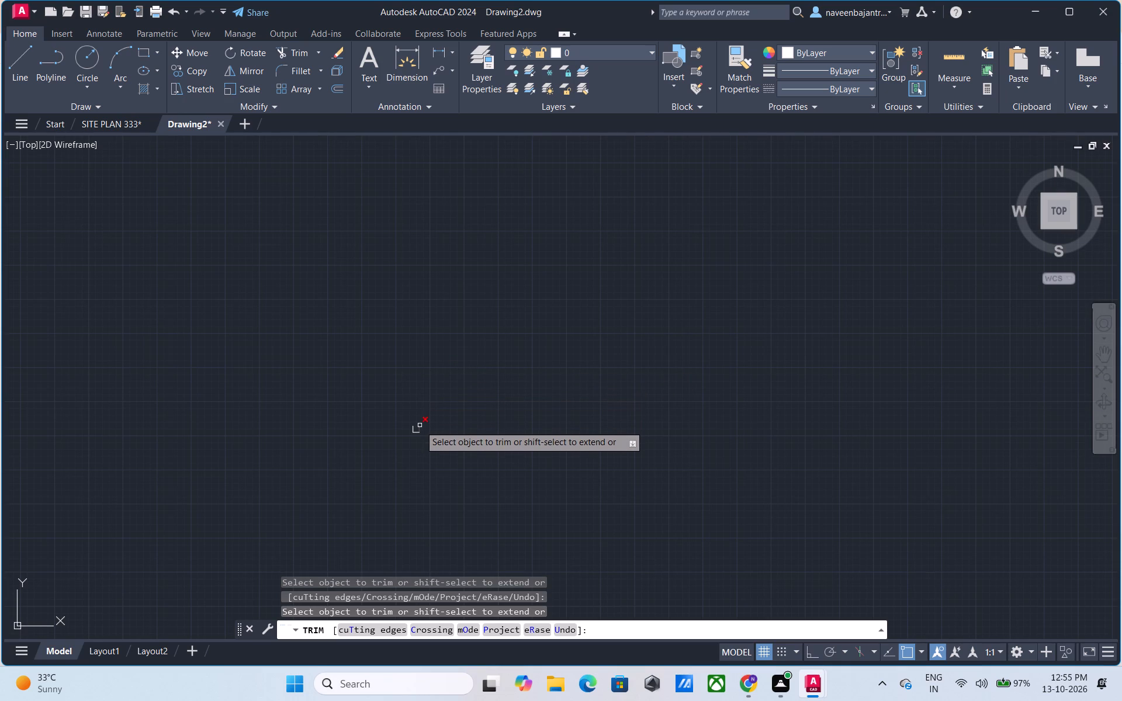
left_click(420, 425)
left_click(412, 428)
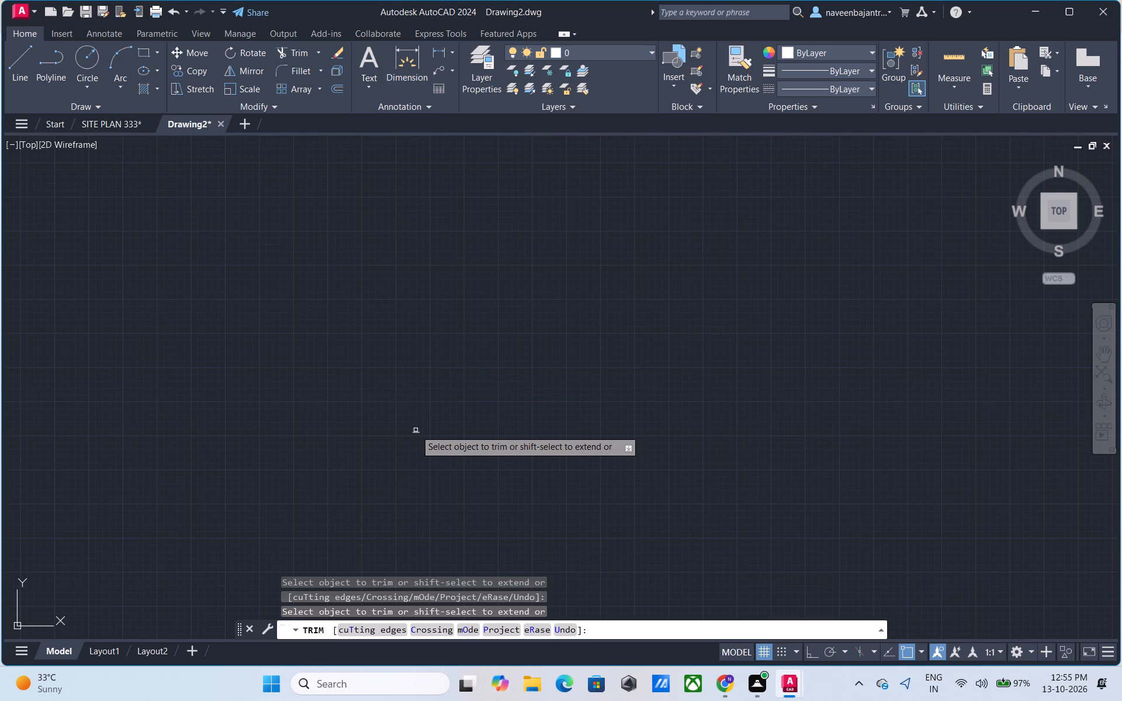
left_click(415, 433)
Hatch the original plan's top walls and upper-right partitions with a solid fill in colour 41,49,137.
scroll(417, 433, "down", 5)
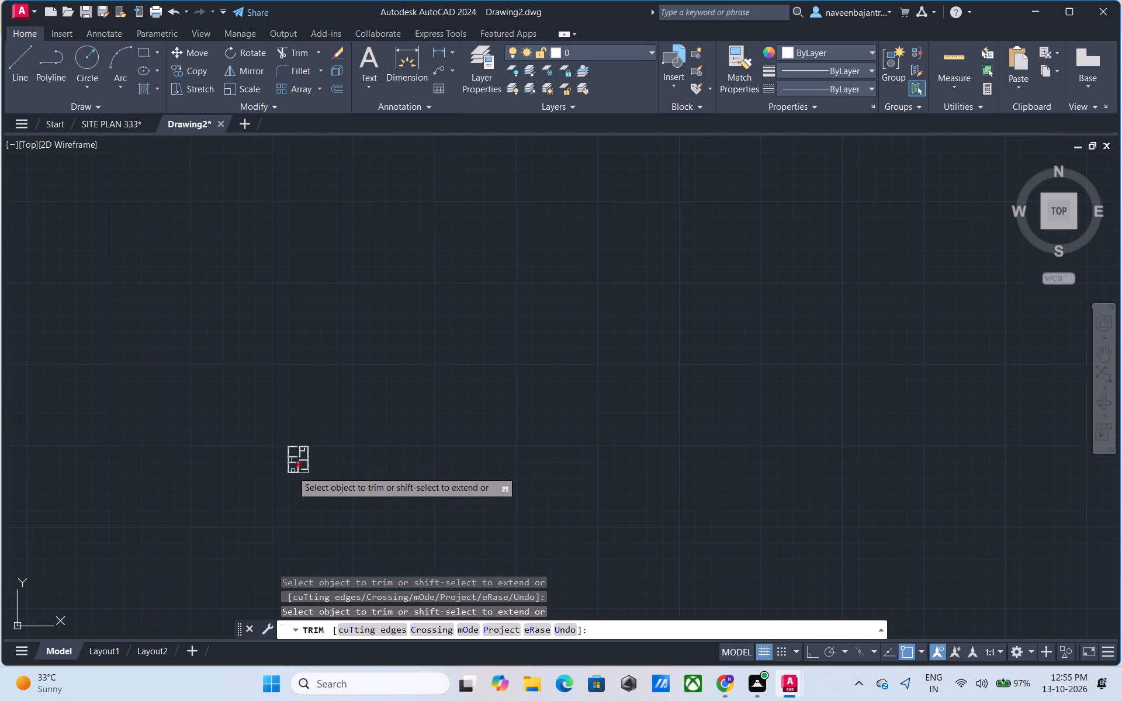
scroll(286, 471, "up", 5)
middle_click_drag(344, 444, 473, 449)
scroll(480, 450, "up", 1)
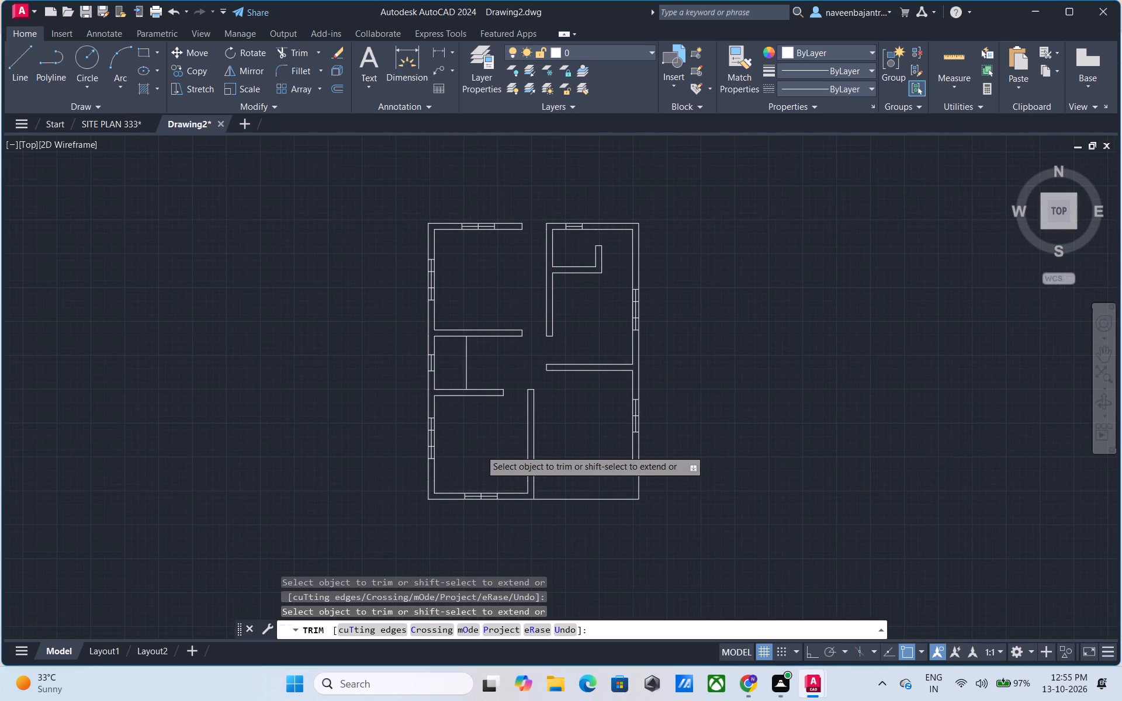
middle_click_drag(480, 440, 456, 476)
scroll(456, 476, "down", 1)
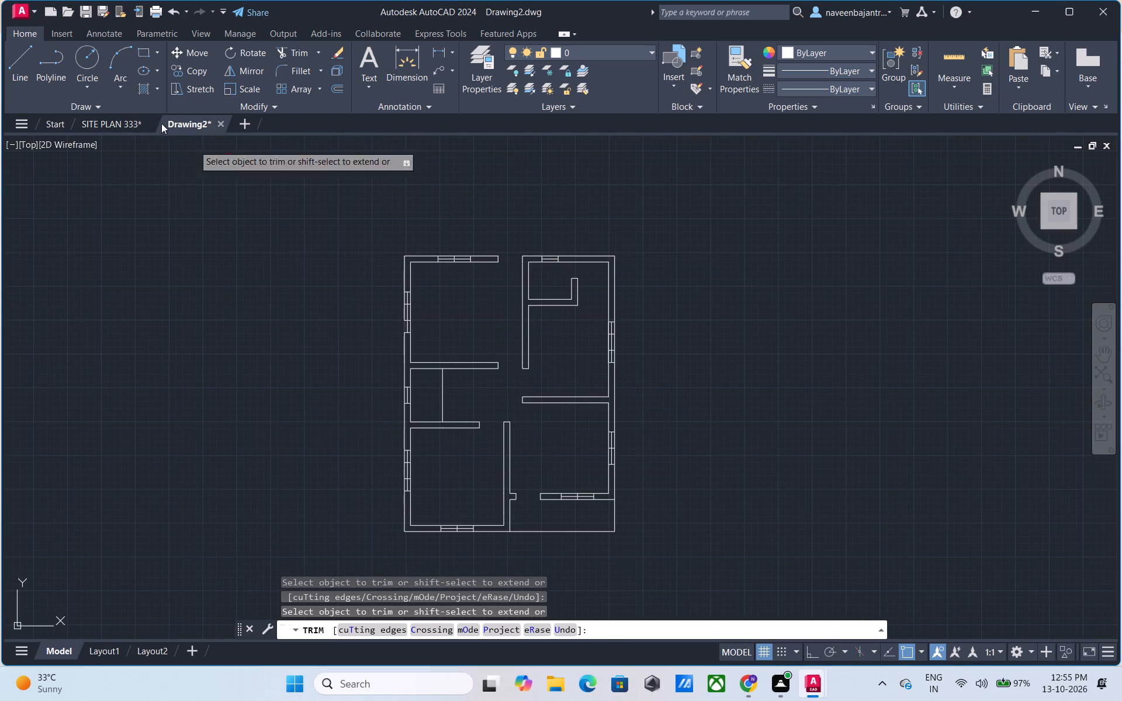
left_click(143, 88)
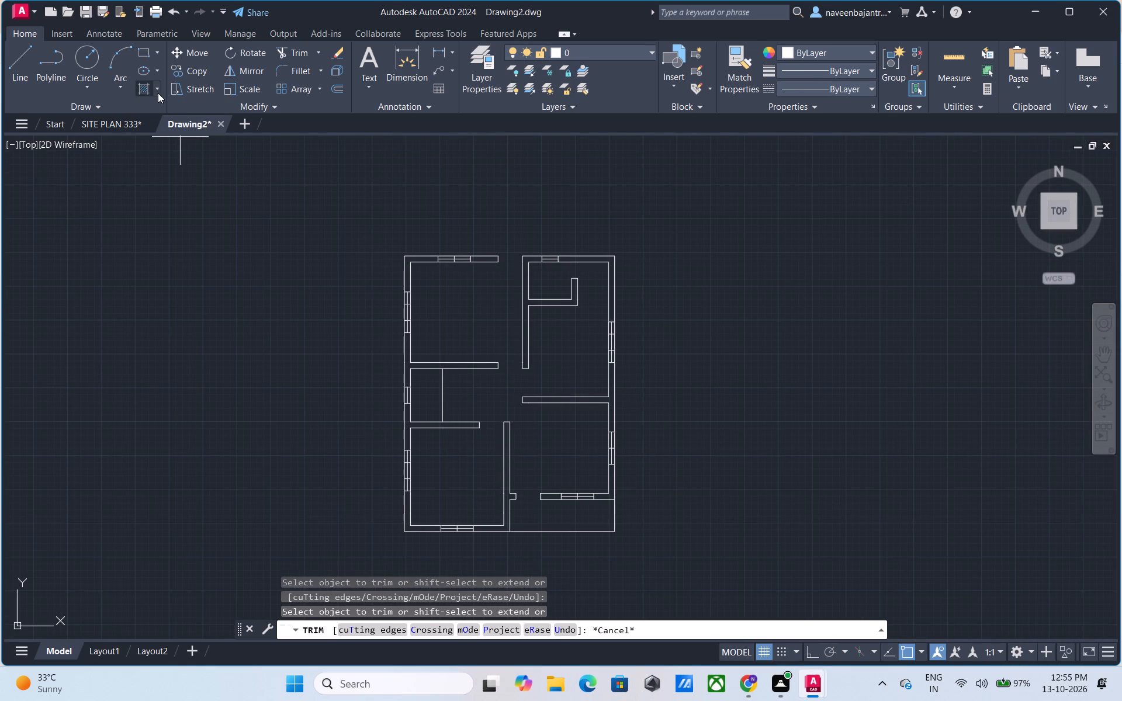
left_click(141, 62)
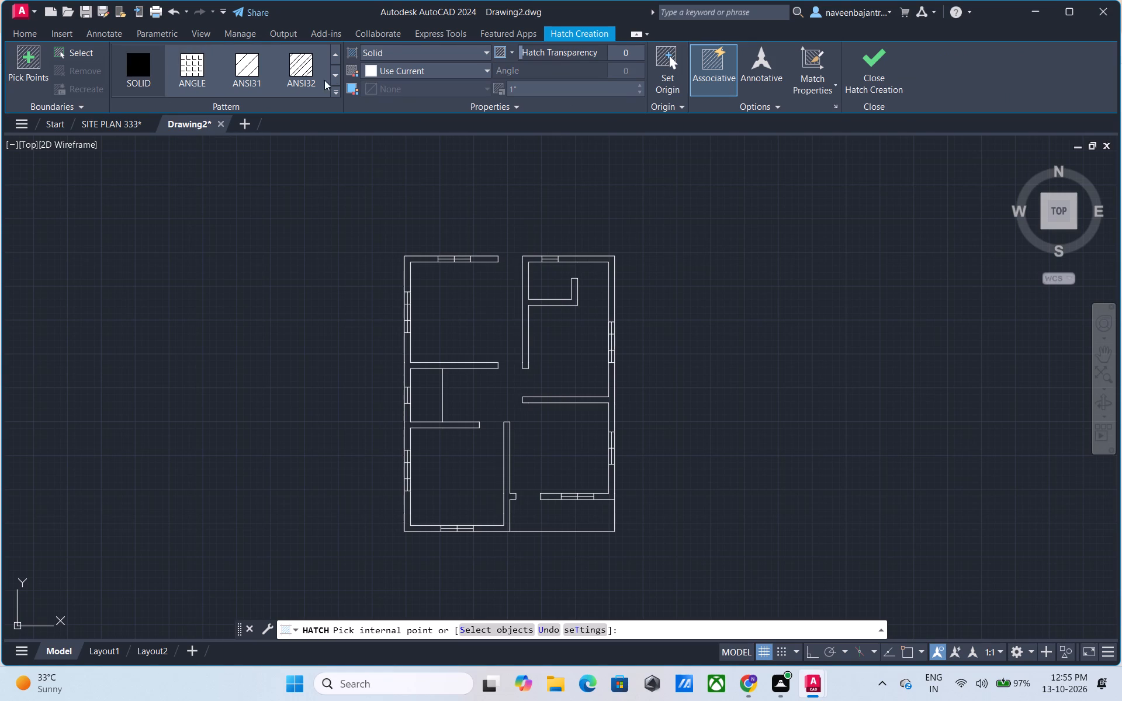
left_click(372, 71)
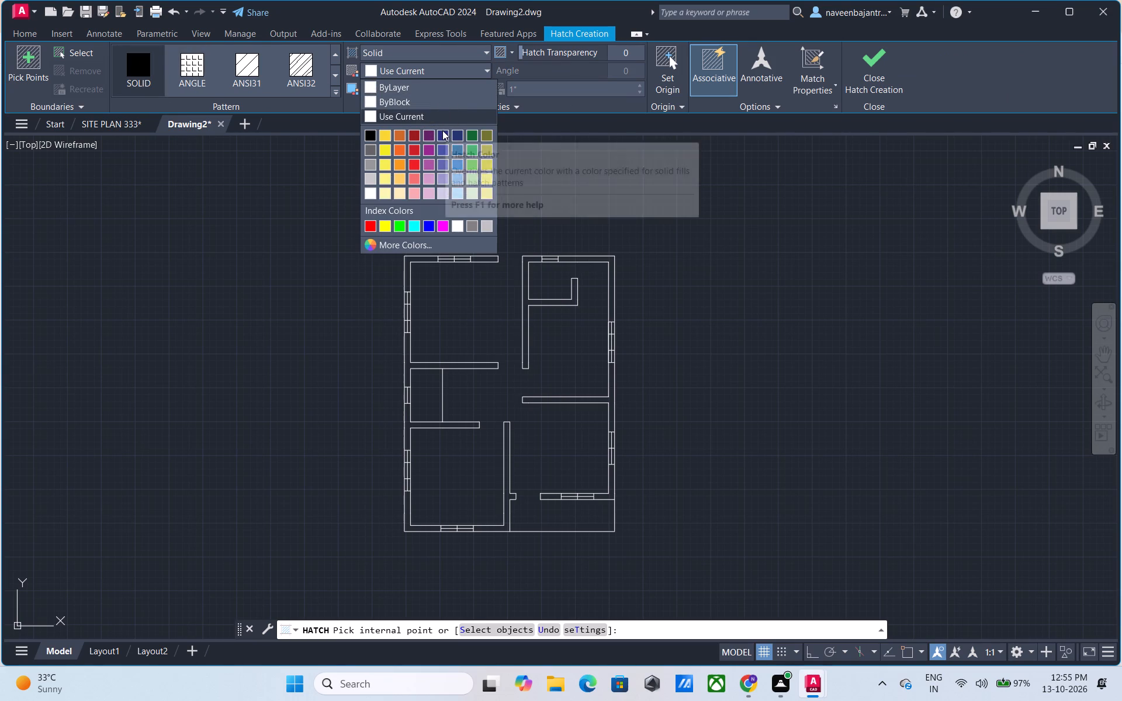
left_click(443, 131)
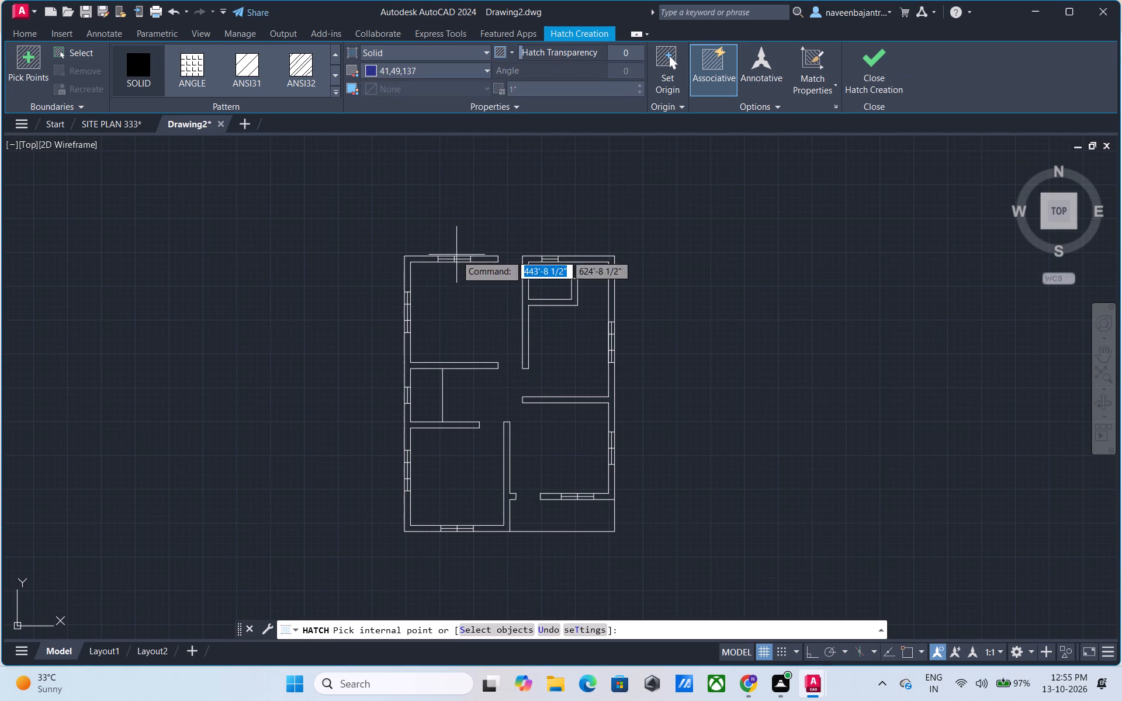
left_click(411, 261)
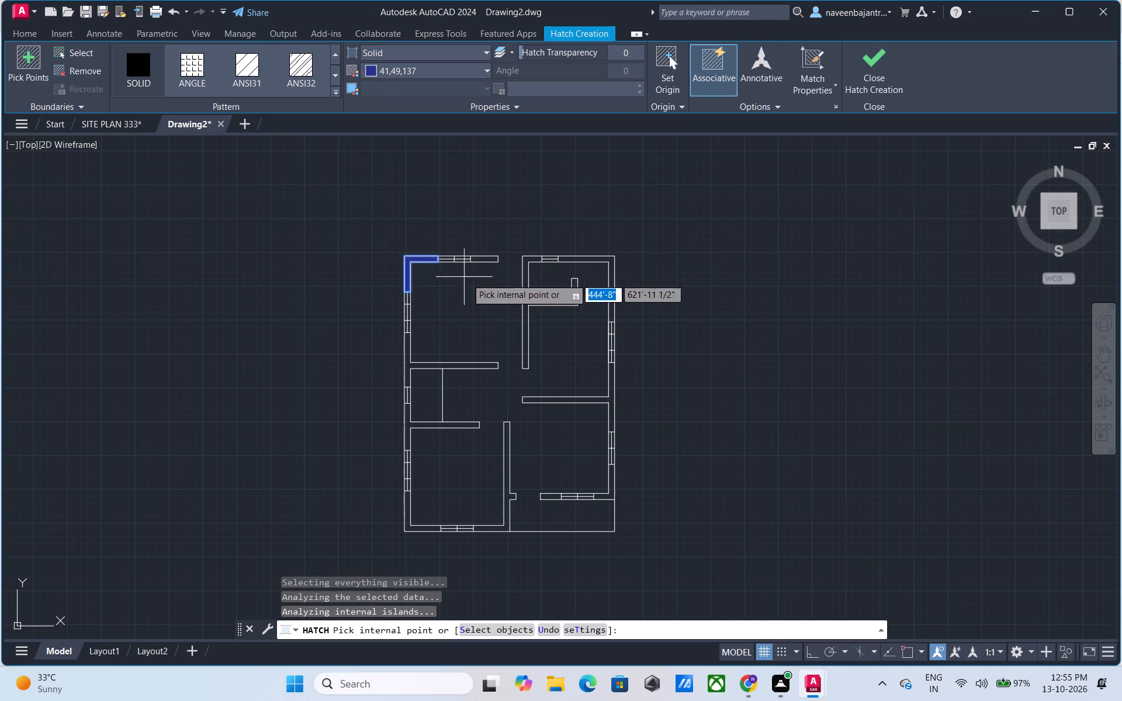
left_click(531, 303)
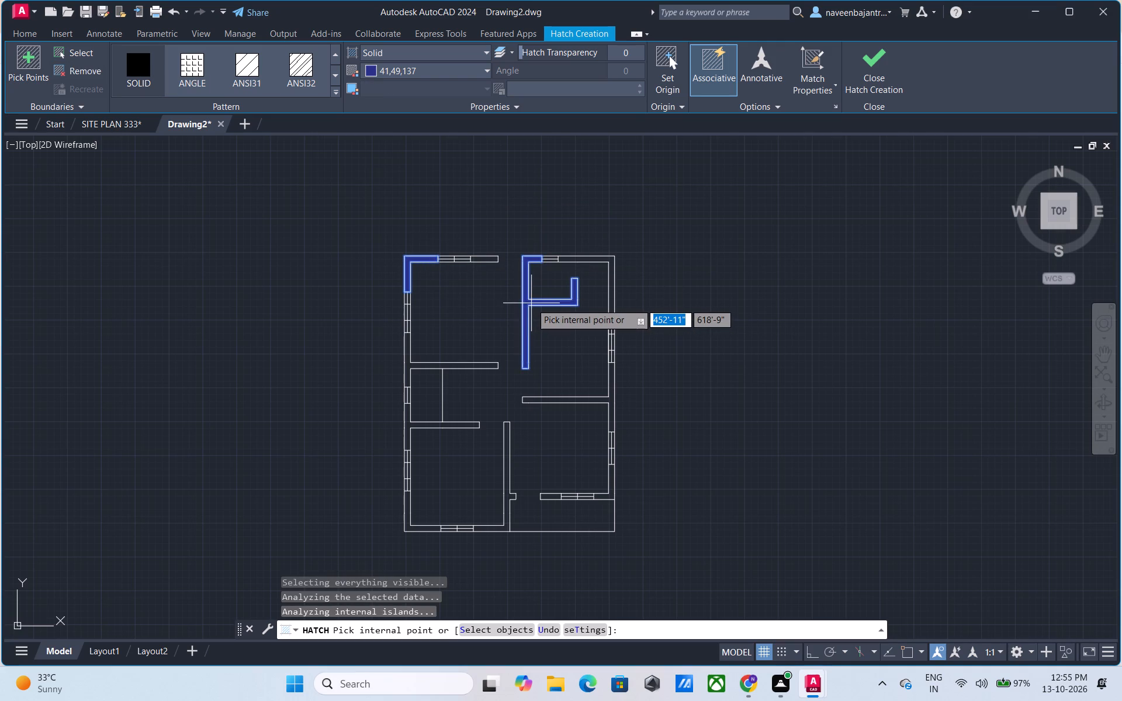
left_click(488, 261)
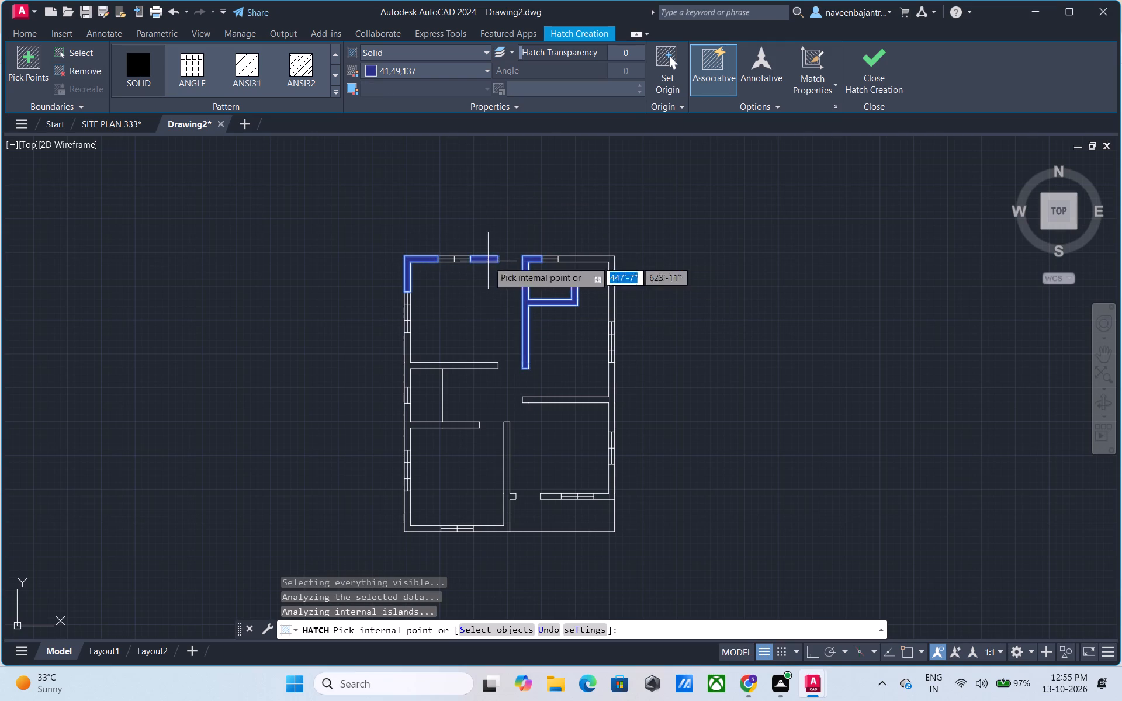
left_click(594, 261)
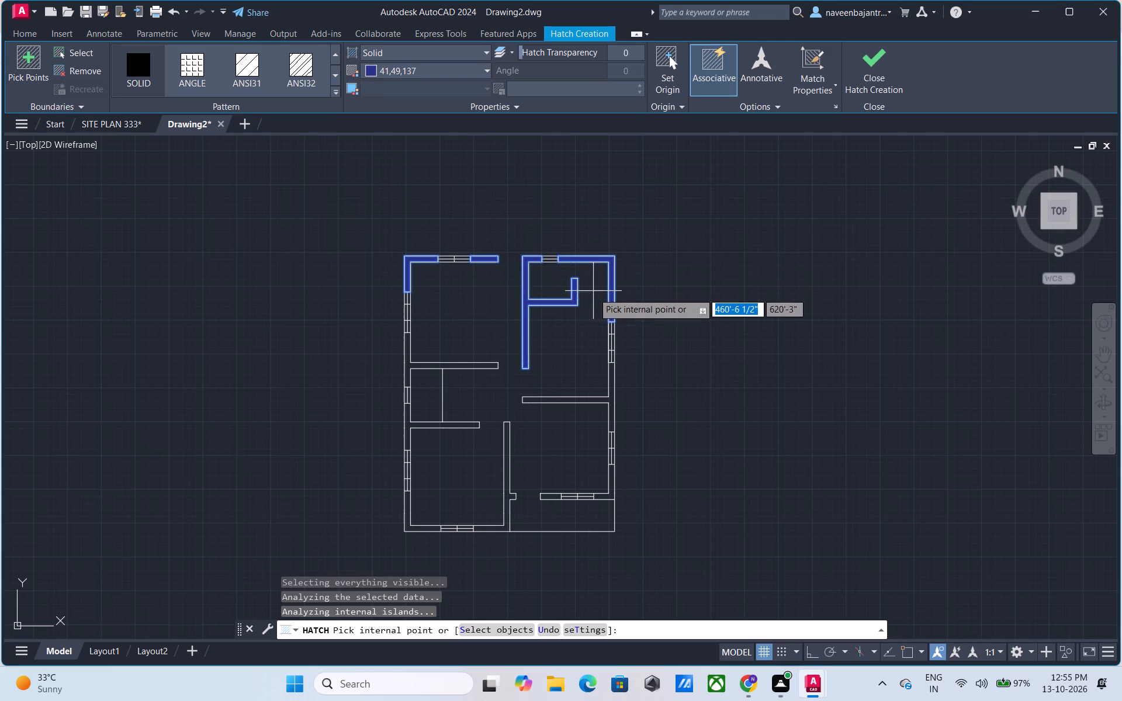
Fill the remaining left, bottom, front and right wall sections and their partitions with the same solid hatch.
left_click(407, 365)
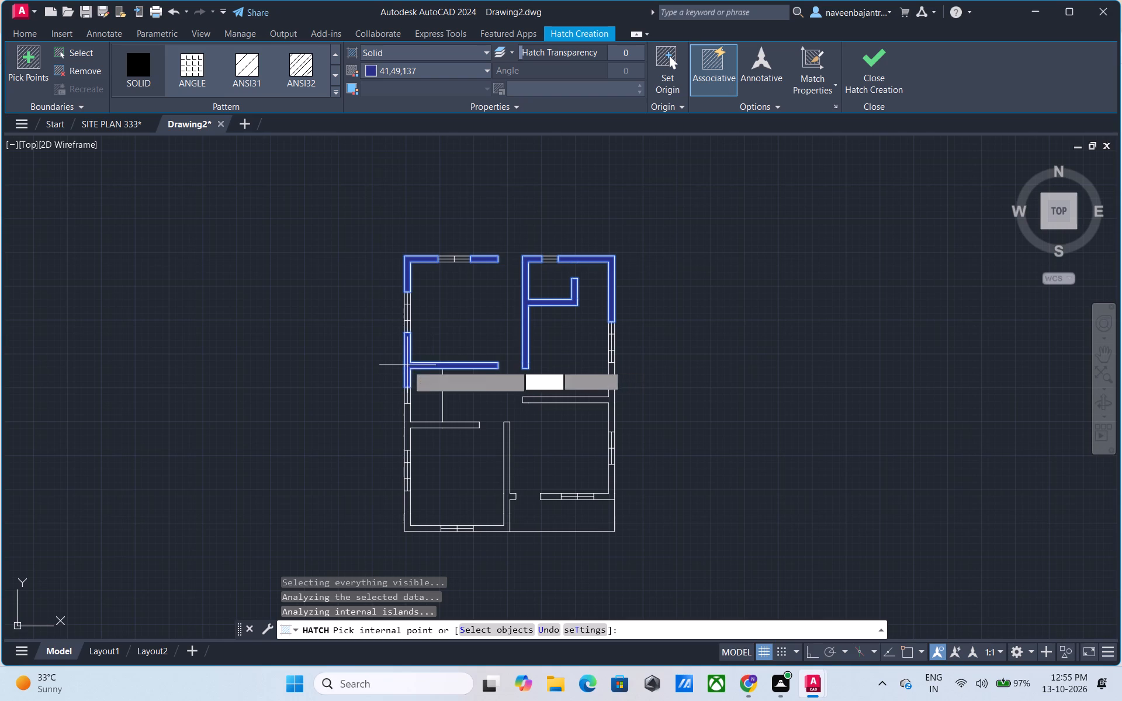
left_click(408, 427)
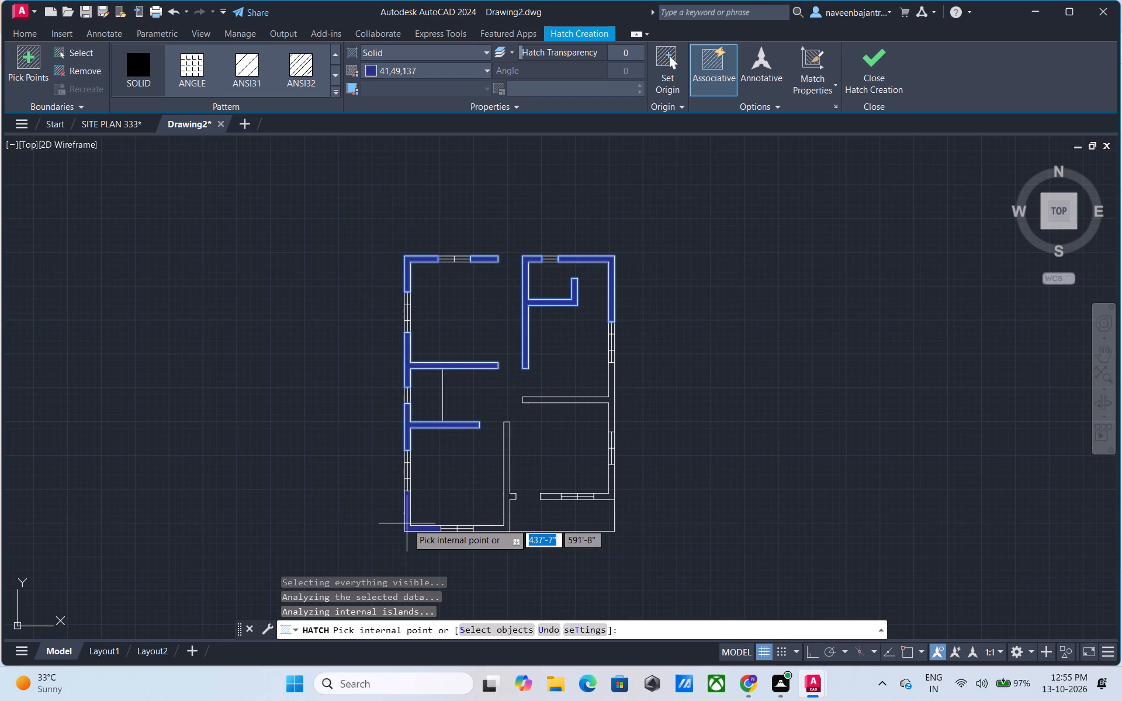
left_click(407, 523)
left_click(499, 530)
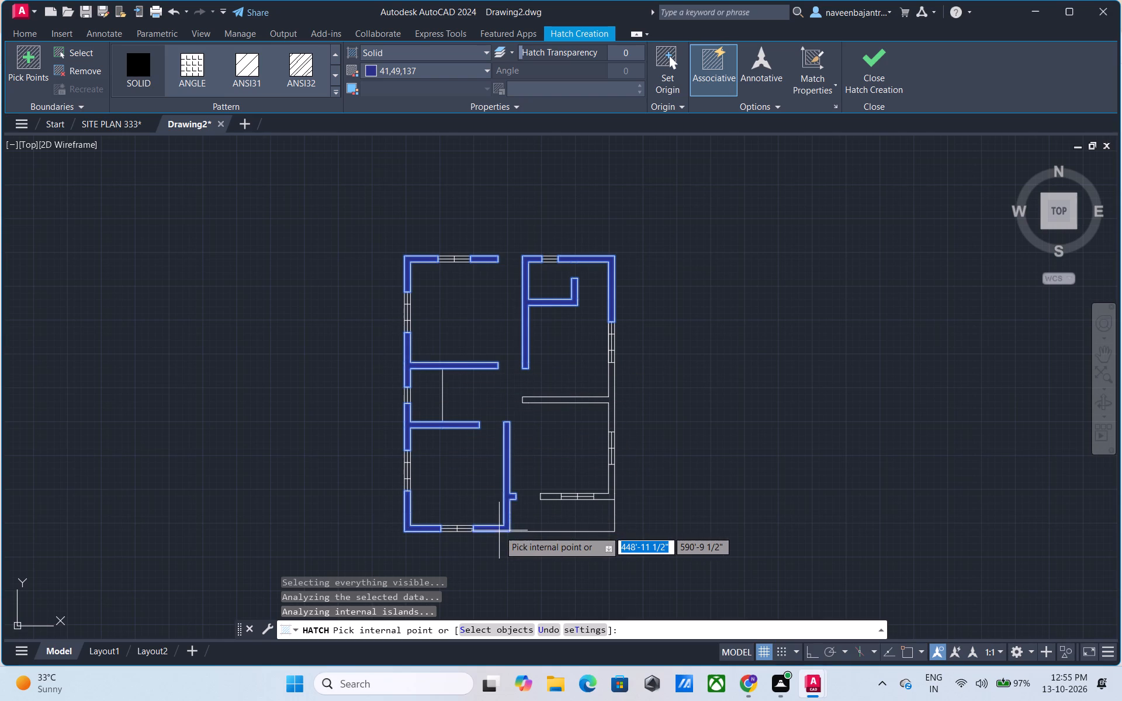
left_click(604, 497)
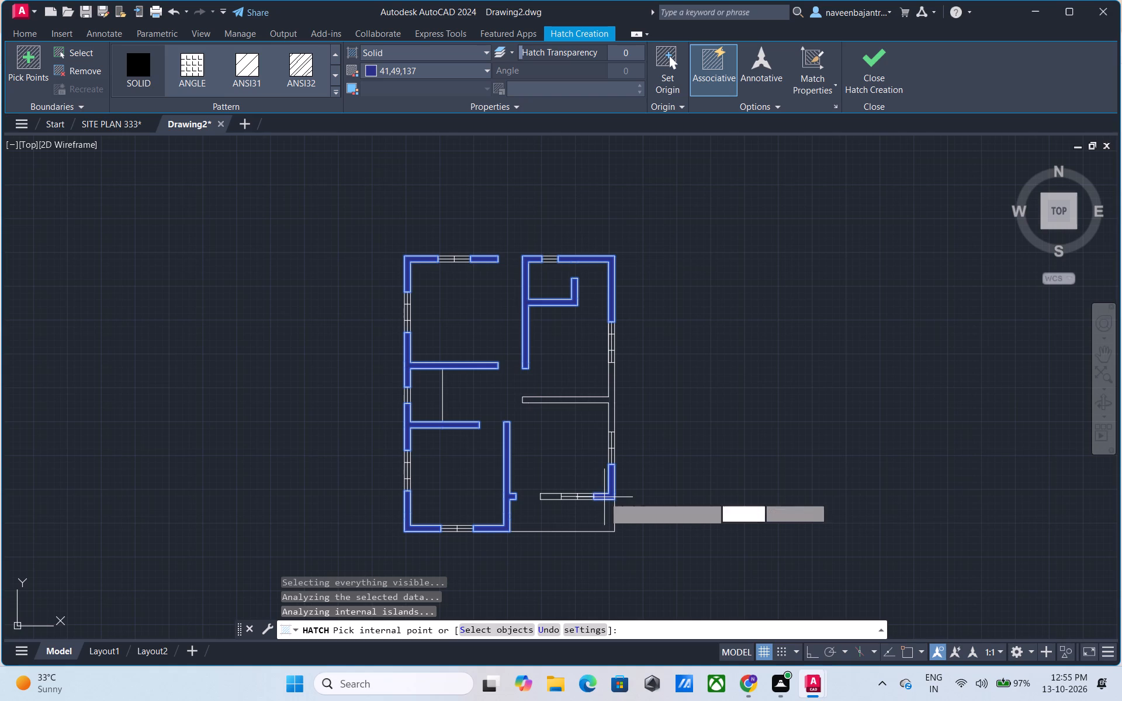
left_click(549, 497)
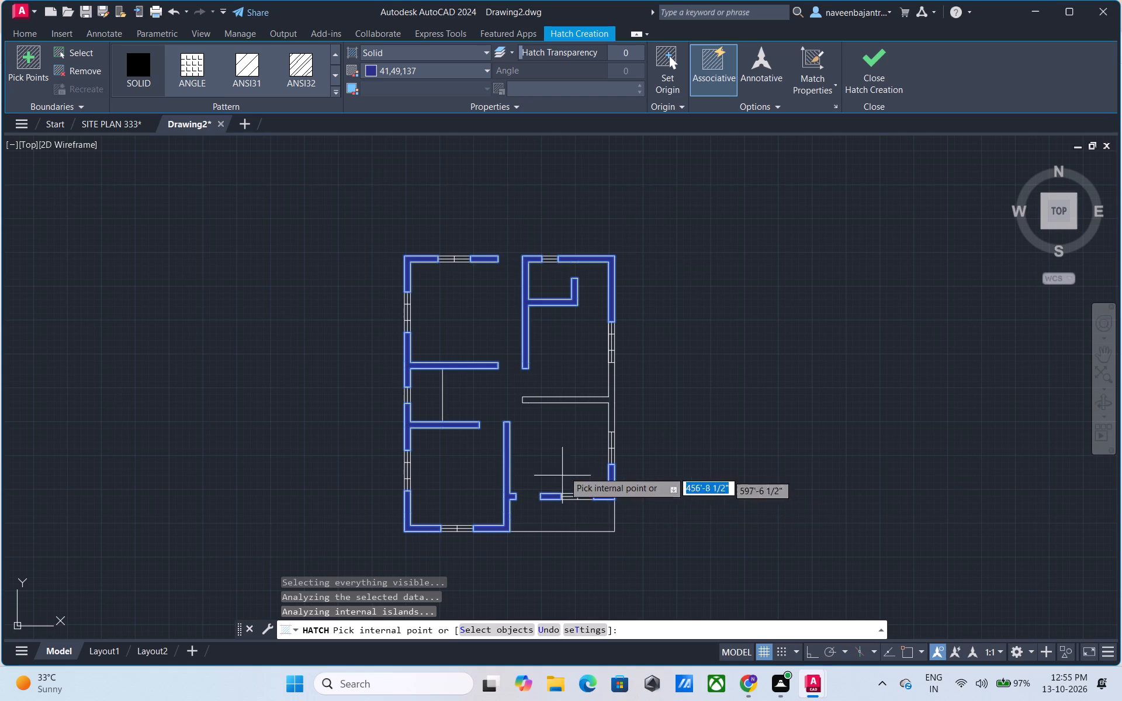
left_click(608, 399)
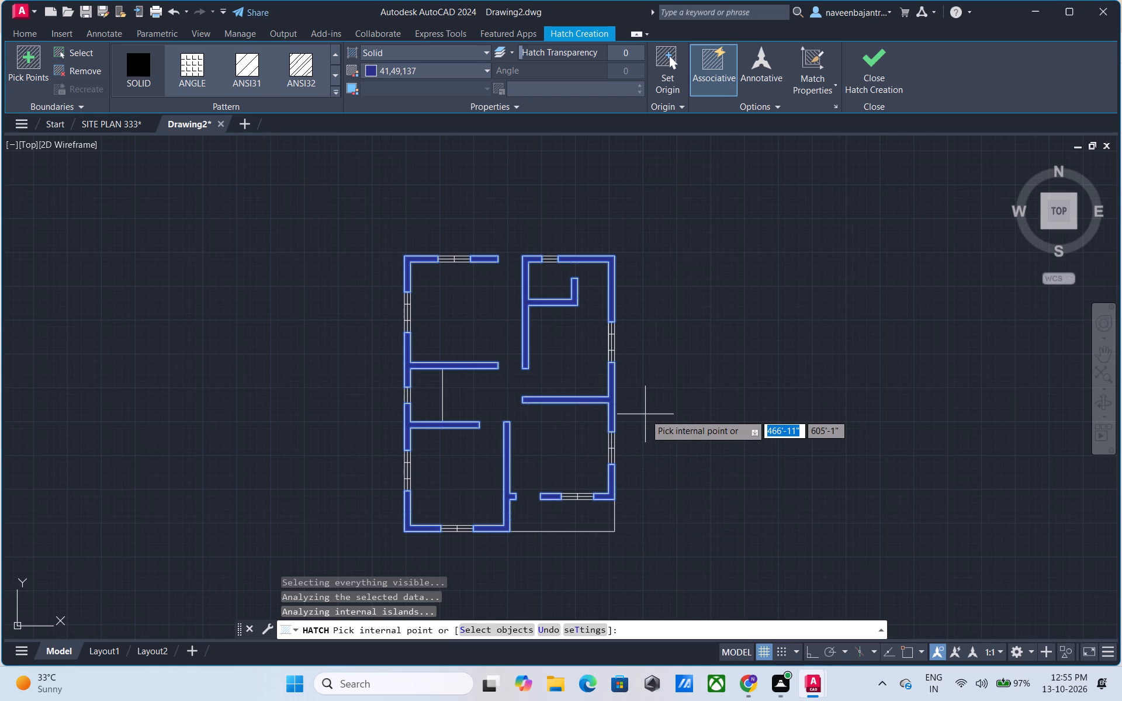
key("Escape")
Draw a line about 12'-3" long leftward from the lower left corner of the middle-right partition, crossing the small room's thin vertical line.
middle_click_drag(645, 414, 671, 398)
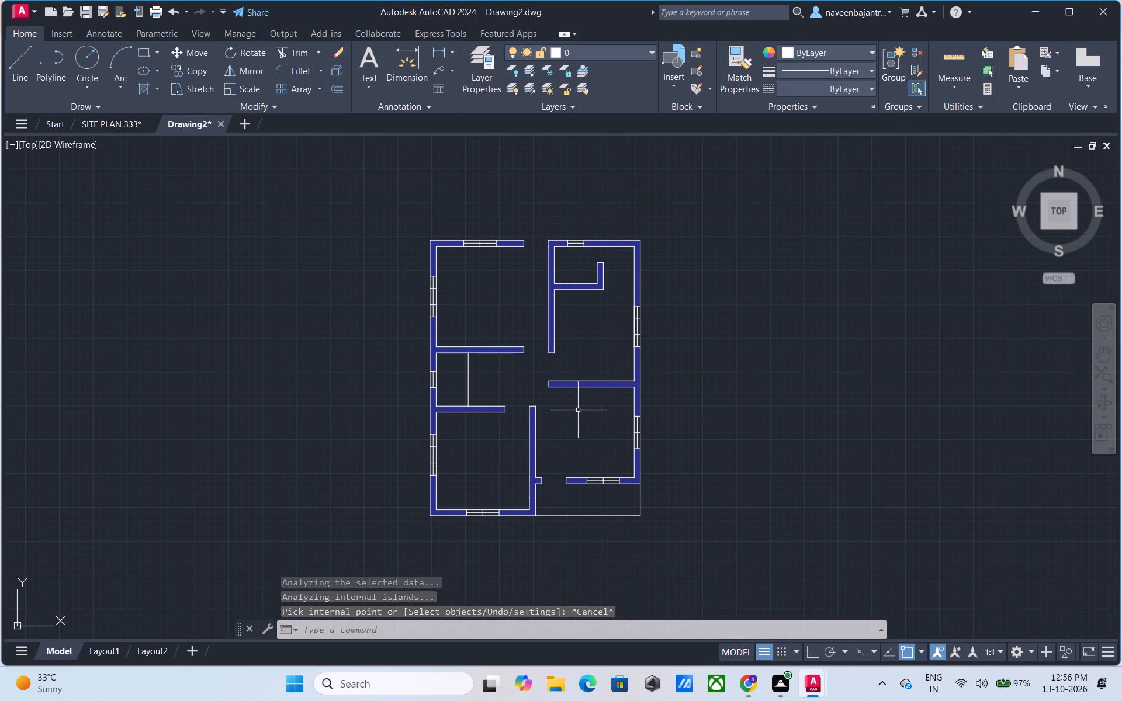
scroll(576, 412, "up", 1)
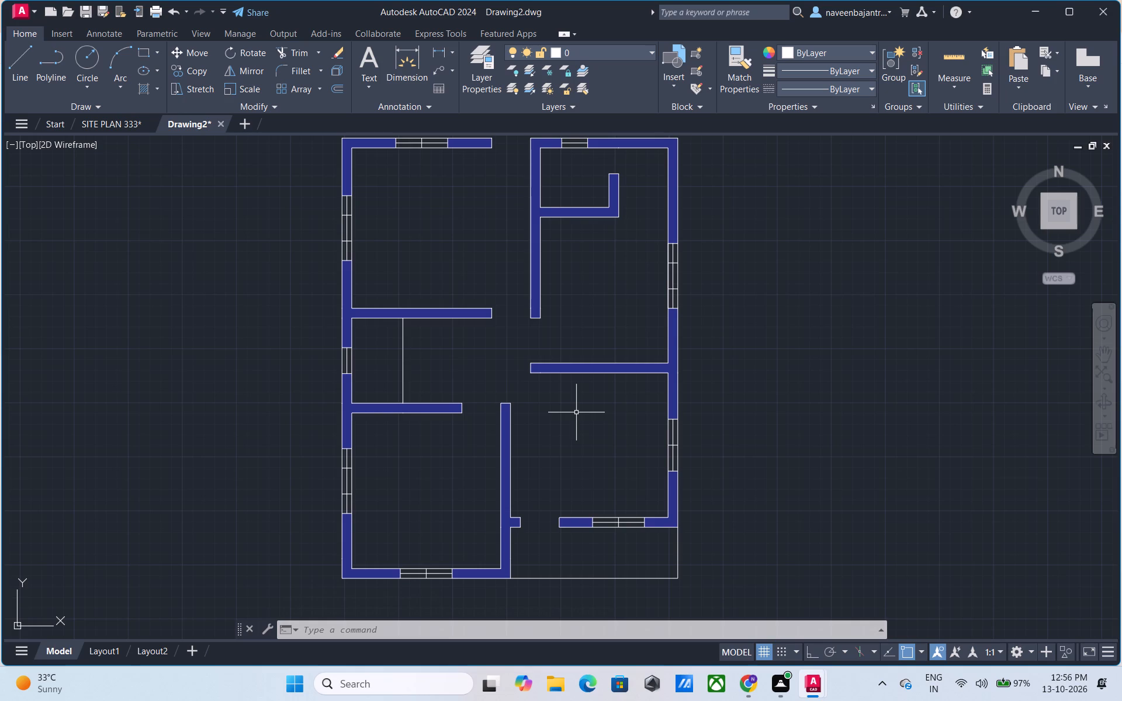
key("Escape")
type("l")
key("space")
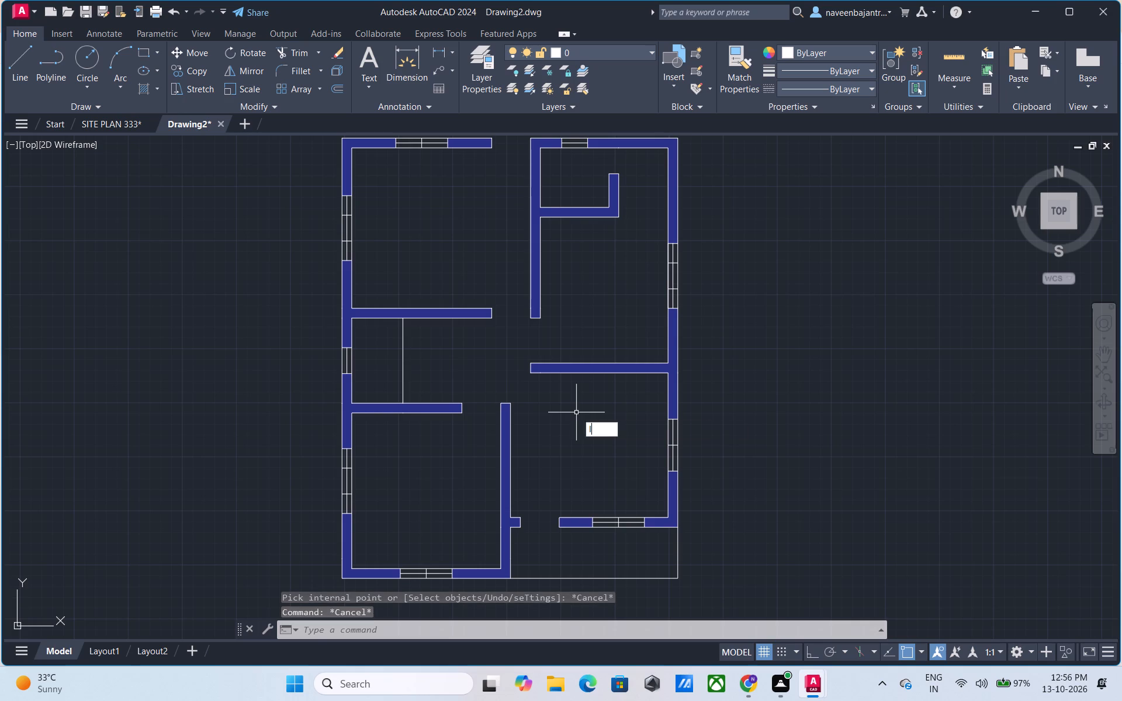
left_click(529, 374)
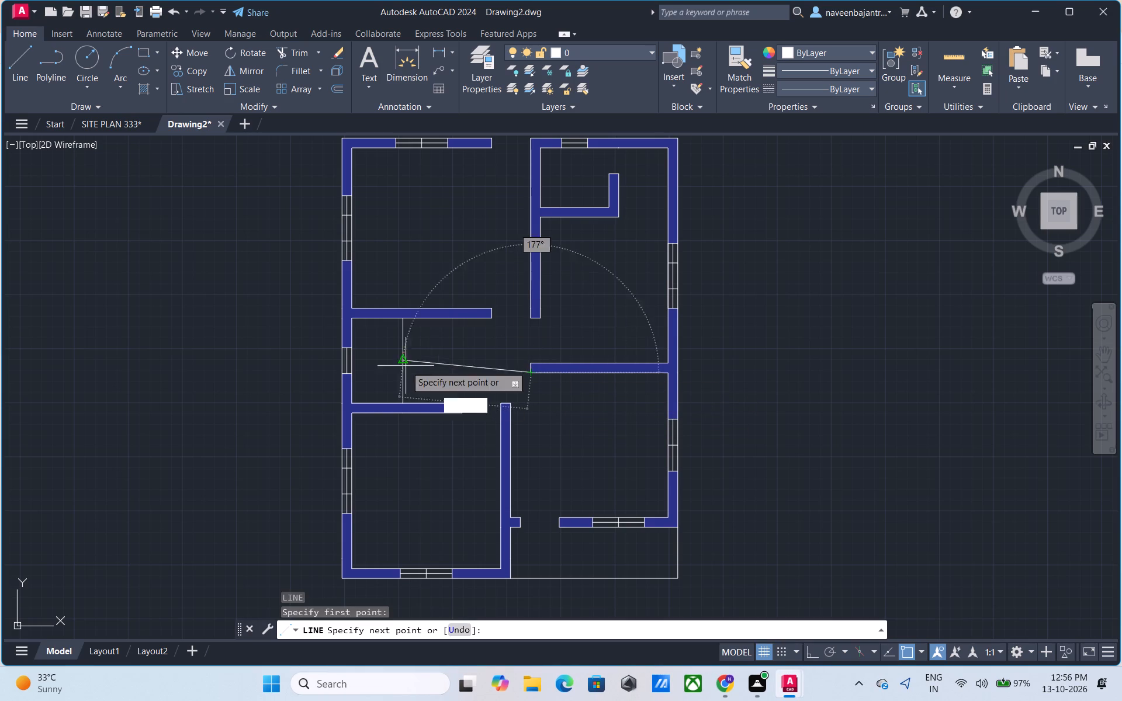
left_click(371, 370)
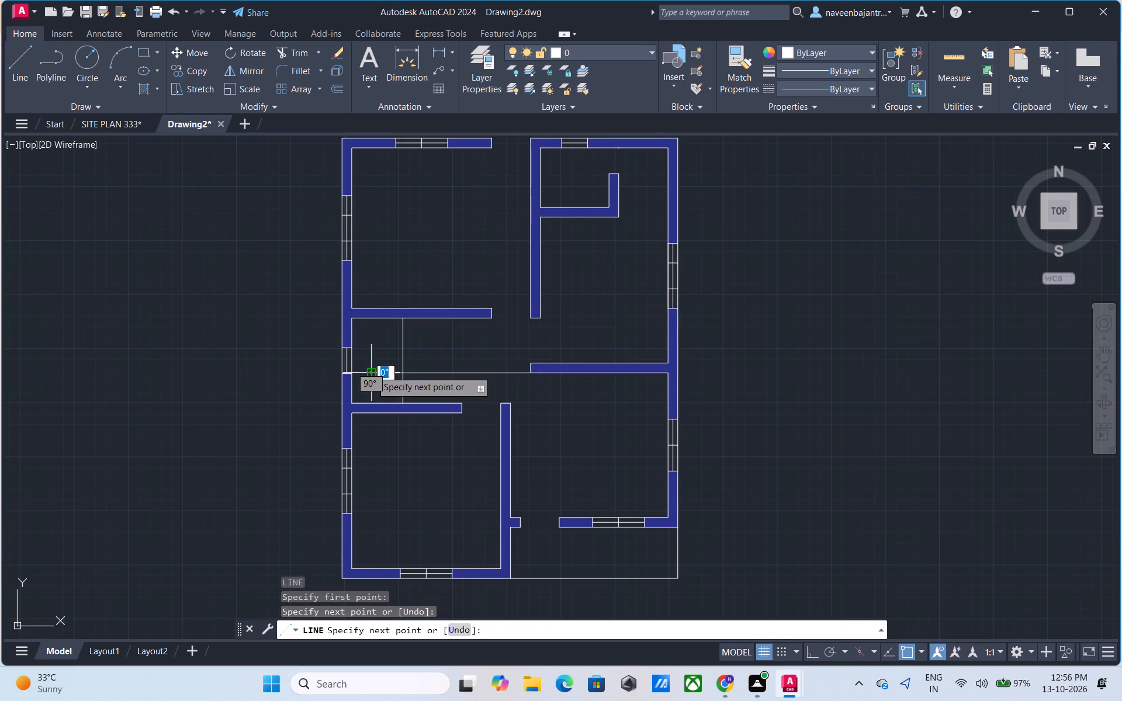
key("Escape")
Trim off the new horizontal line's overhang left of the small room's thin vertical line.
key("t")
type("r")
key("space")
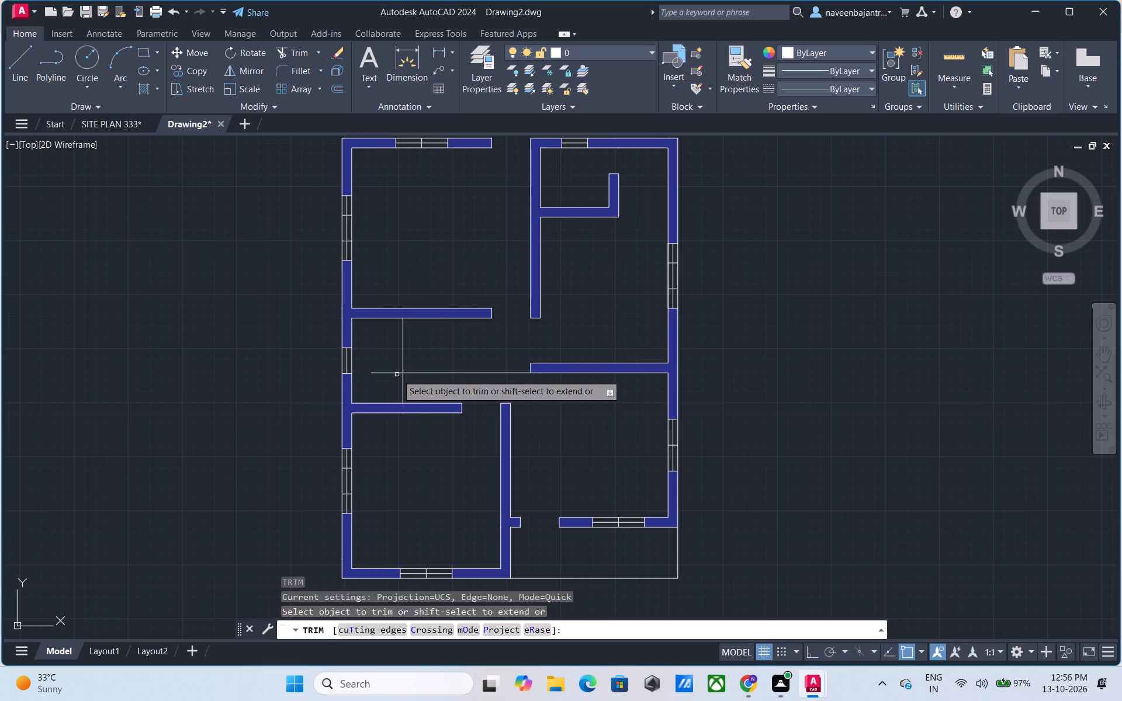
left_click(396, 374)
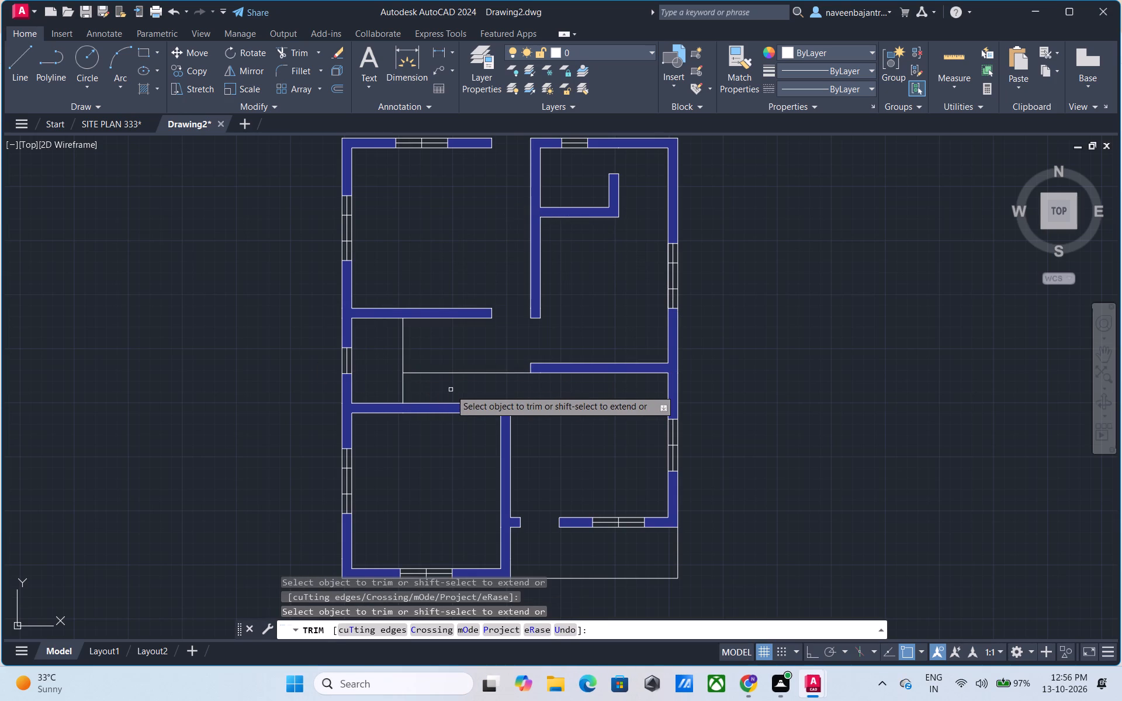
type("l")
key("space")
key("Escape")
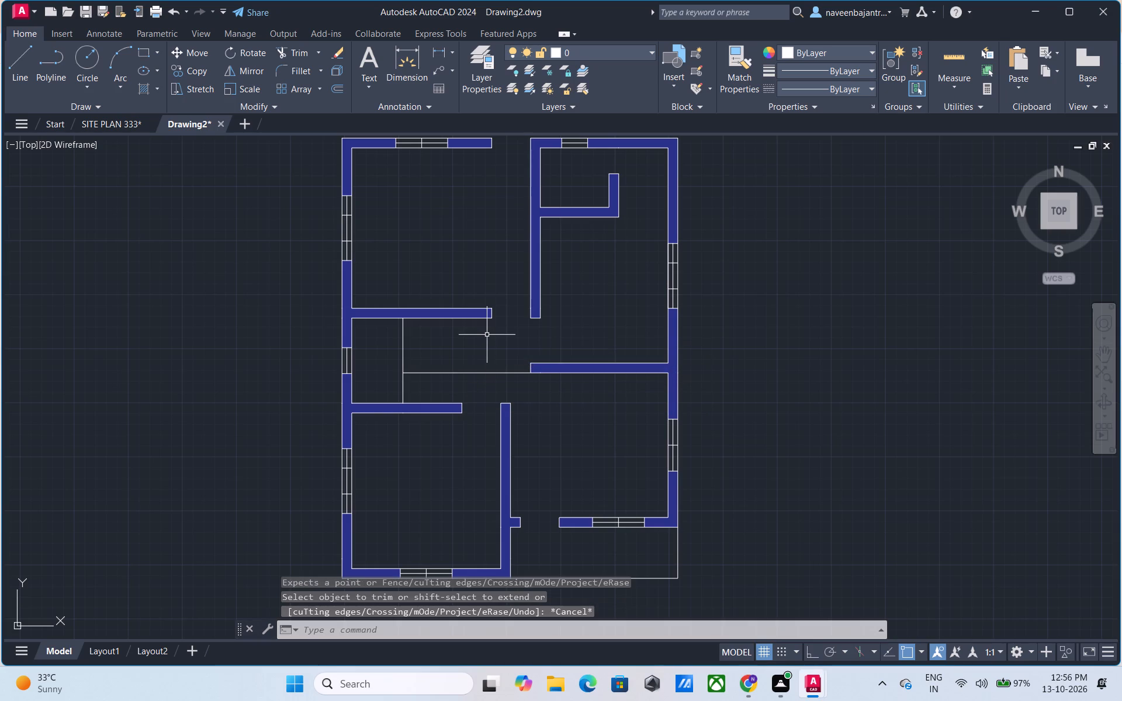
Draw a vertical line from the upper-left partition's lower right corner down past the new horizontal line.
type("l")
key("space")
left_click(489, 319)
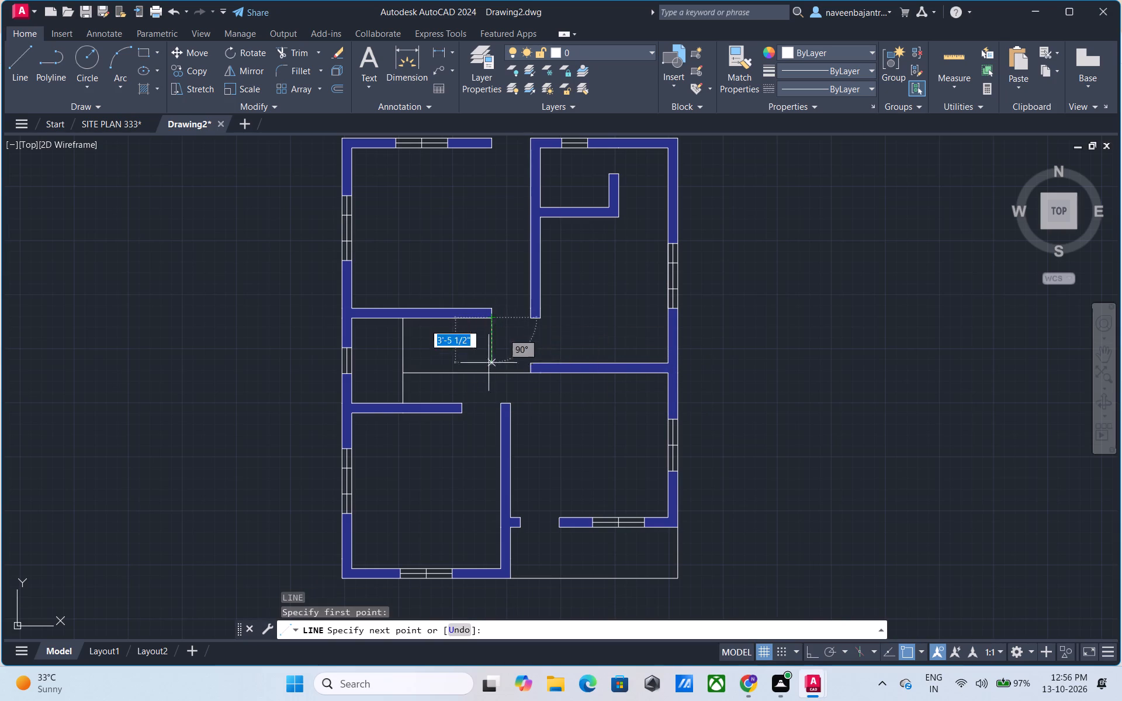
left_click(488, 395)
key("Escape")
Trim the vertical line below the horizontal line and the horizontal piece right of it, closing the rectangle under the partition.
key("t")
key("r")
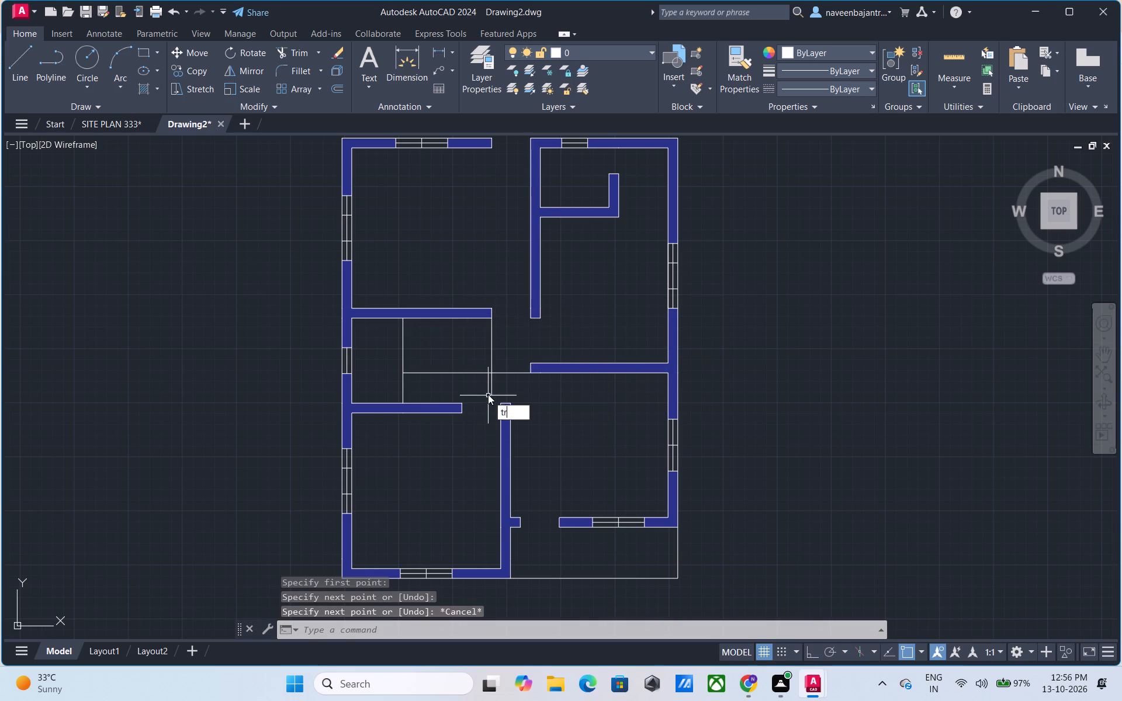
key("space")
left_click(491, 384)
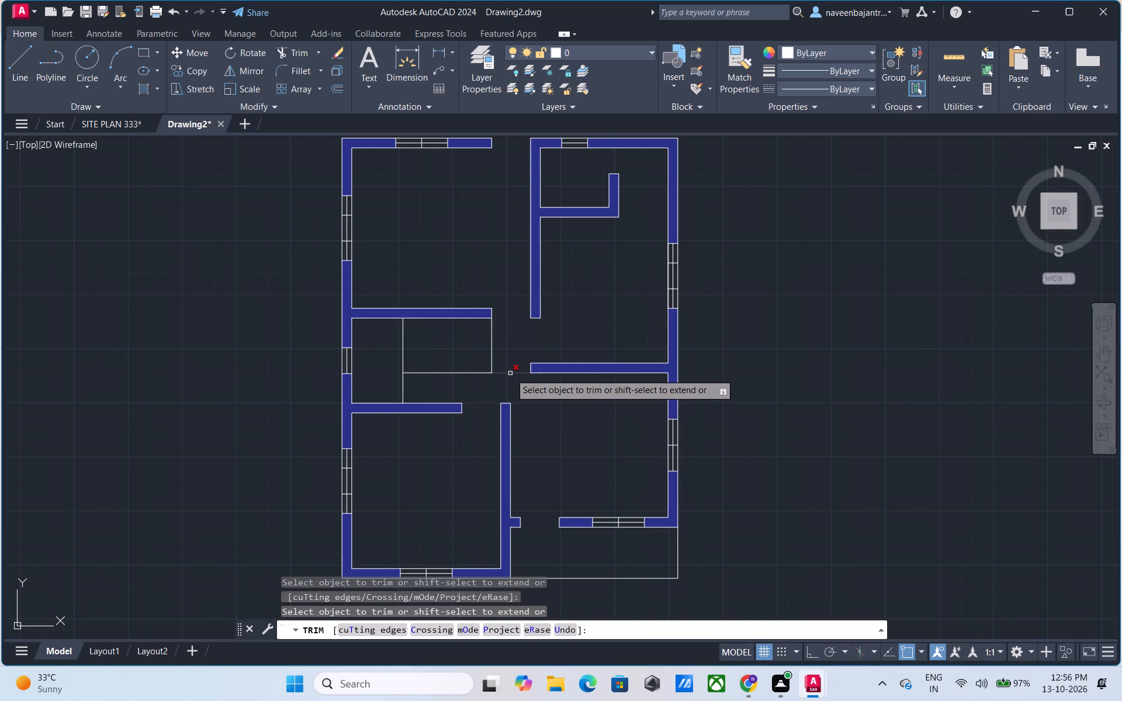
left_click(510, 373)
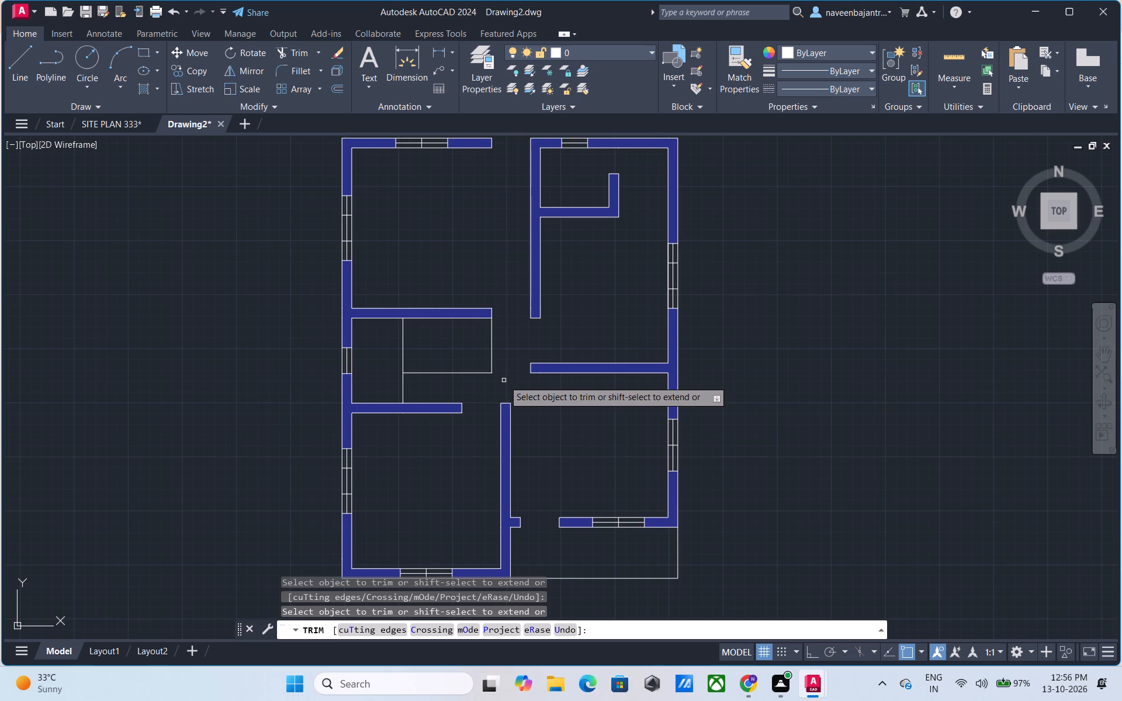
Offset the lower horizontal line of the rectangle under the upper-left partition 10" upward.
key("Escape")
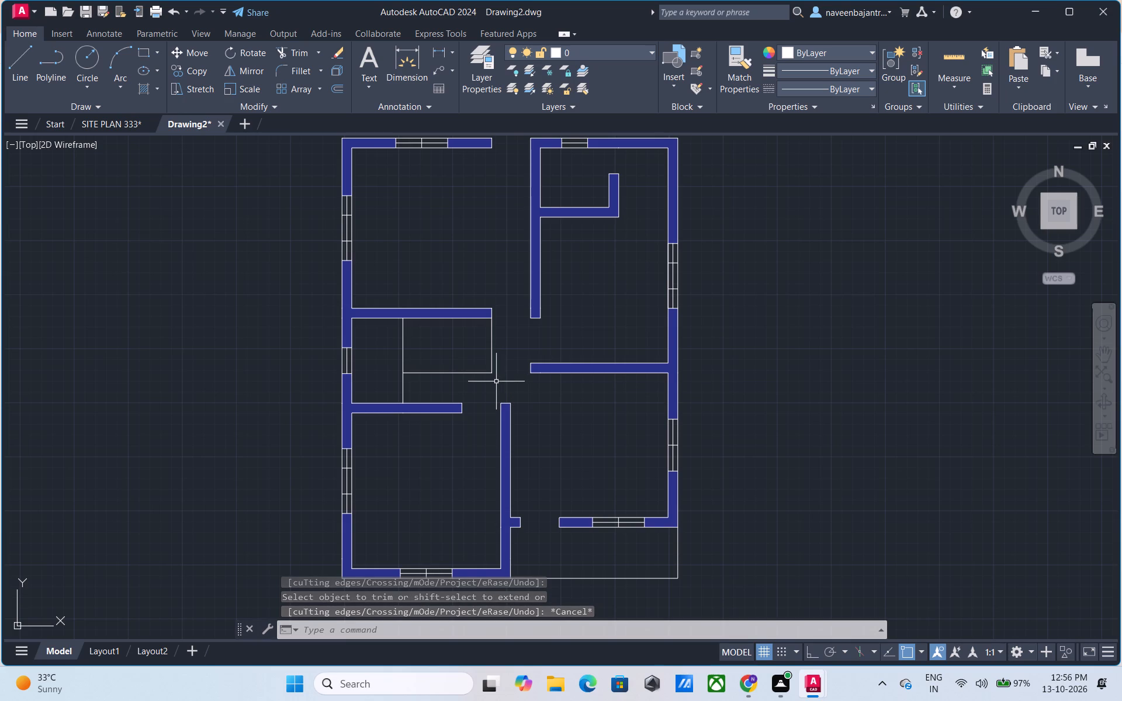
type("o 10")
key("shift+quotedbl")
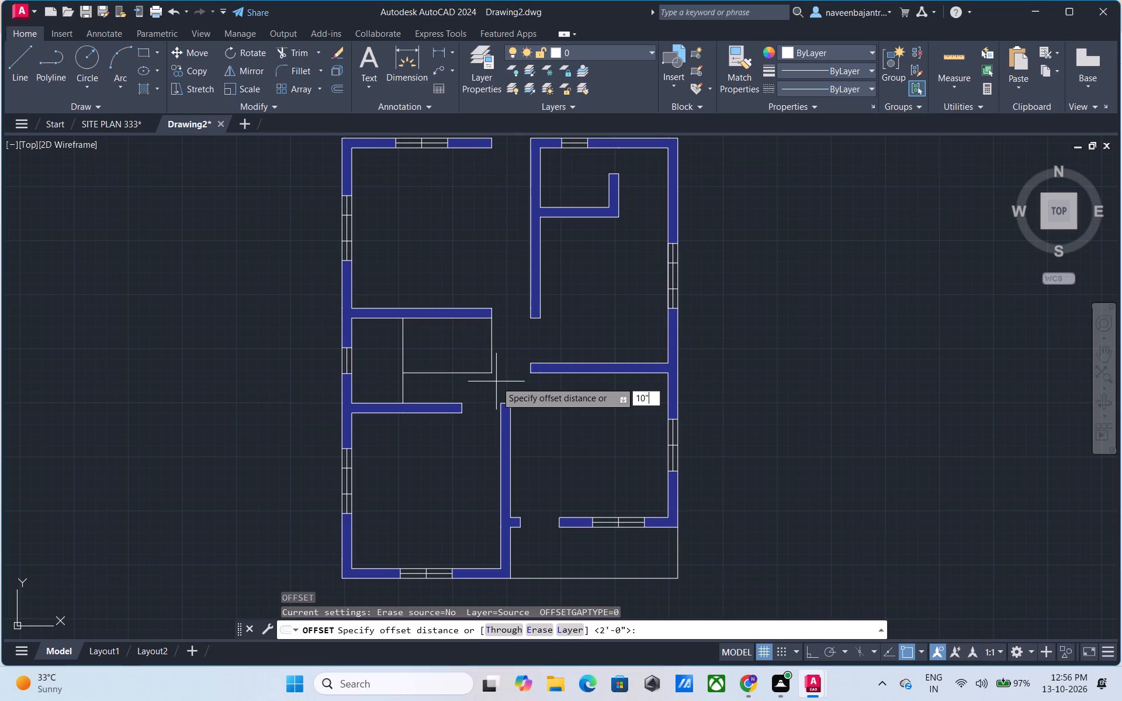
key("Return")
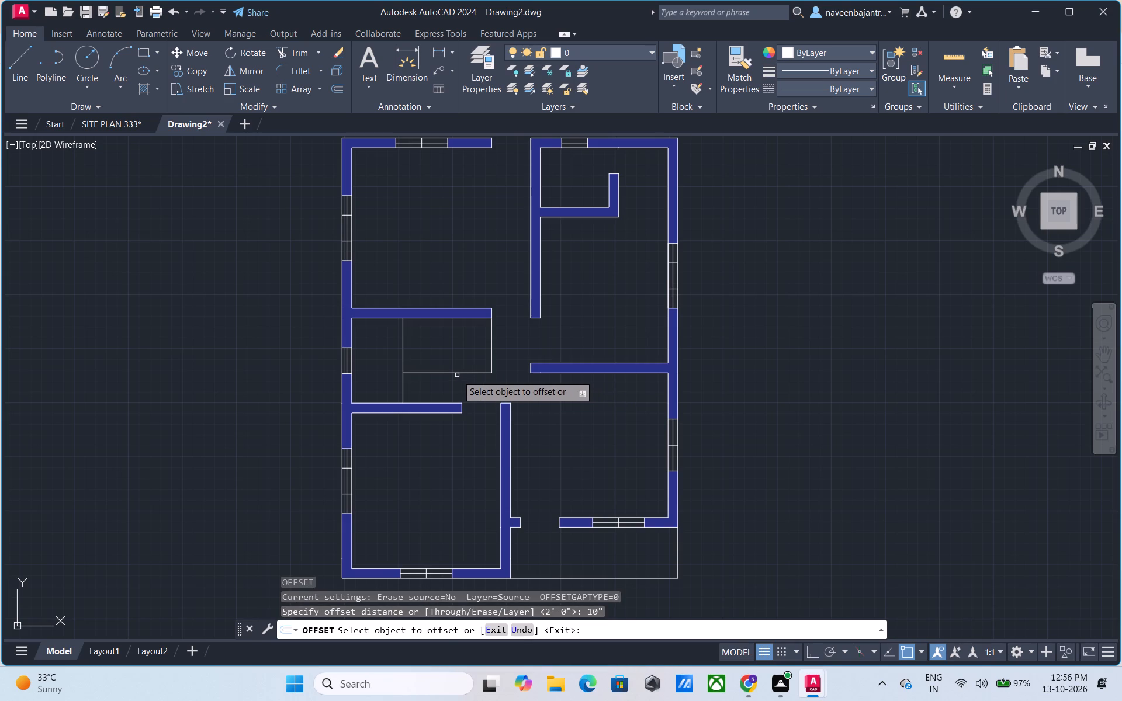
left_click(459, 373)
left_click(461, 355)
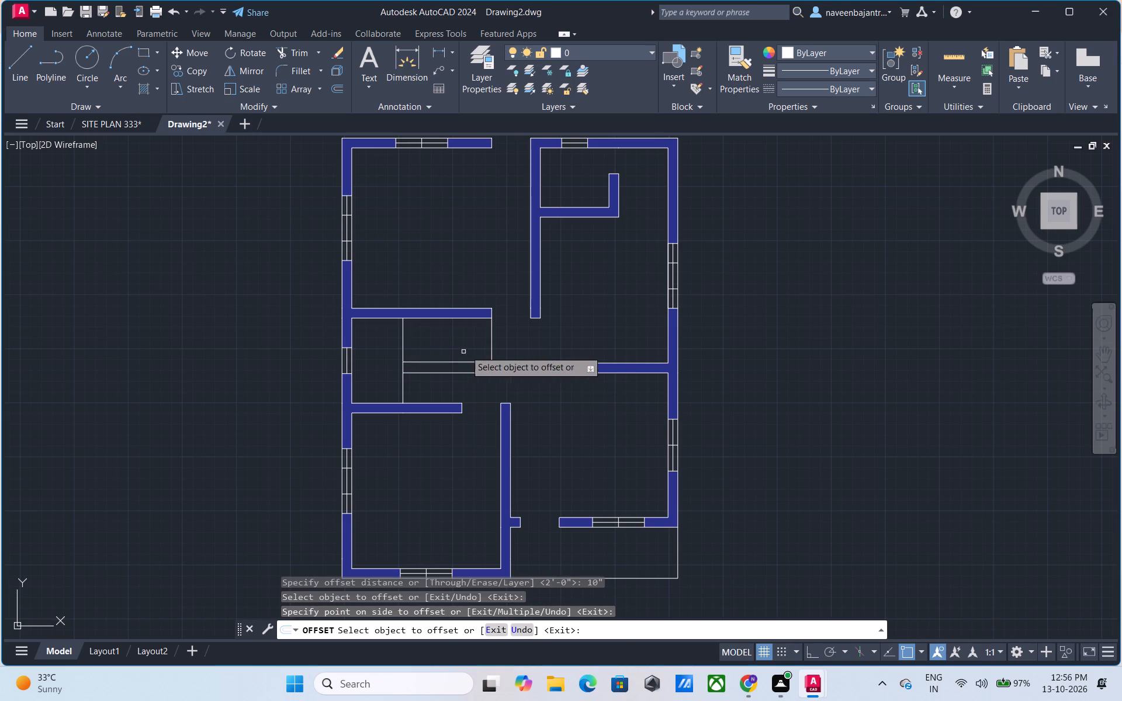
key("Escape")
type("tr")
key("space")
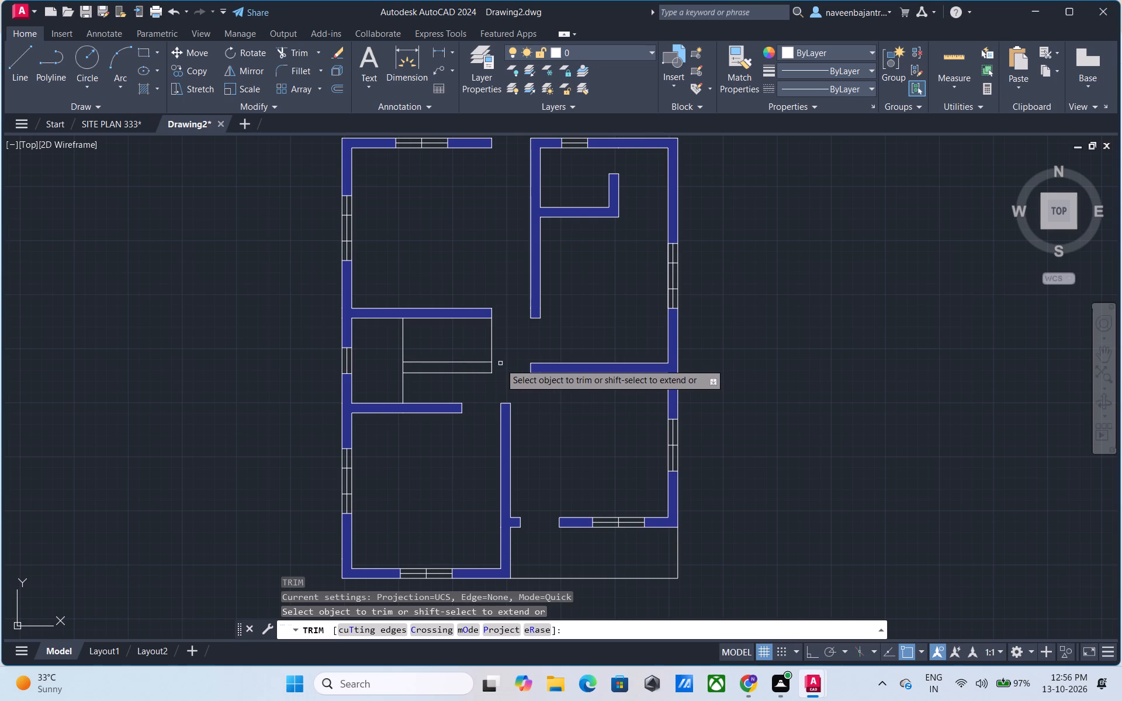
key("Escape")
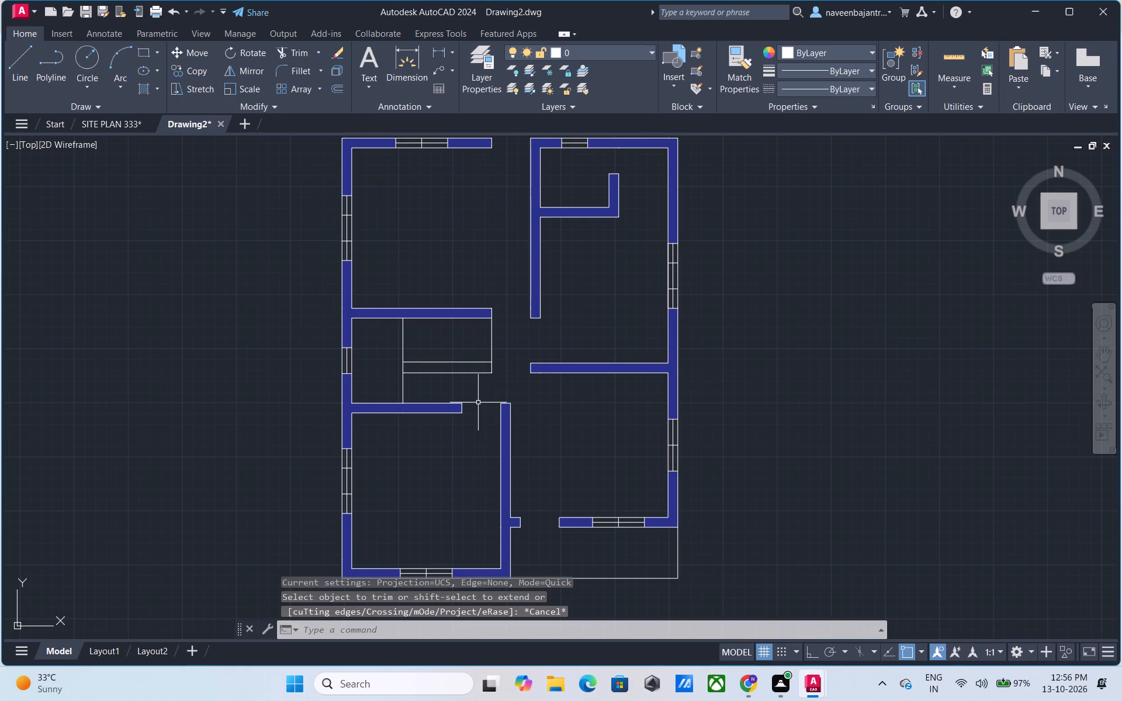
Offset the small room's thin vertical line rightward at successive 10" spacing to make the first four stair tread lines.
type("o 10")
key("shift+quotedbl")
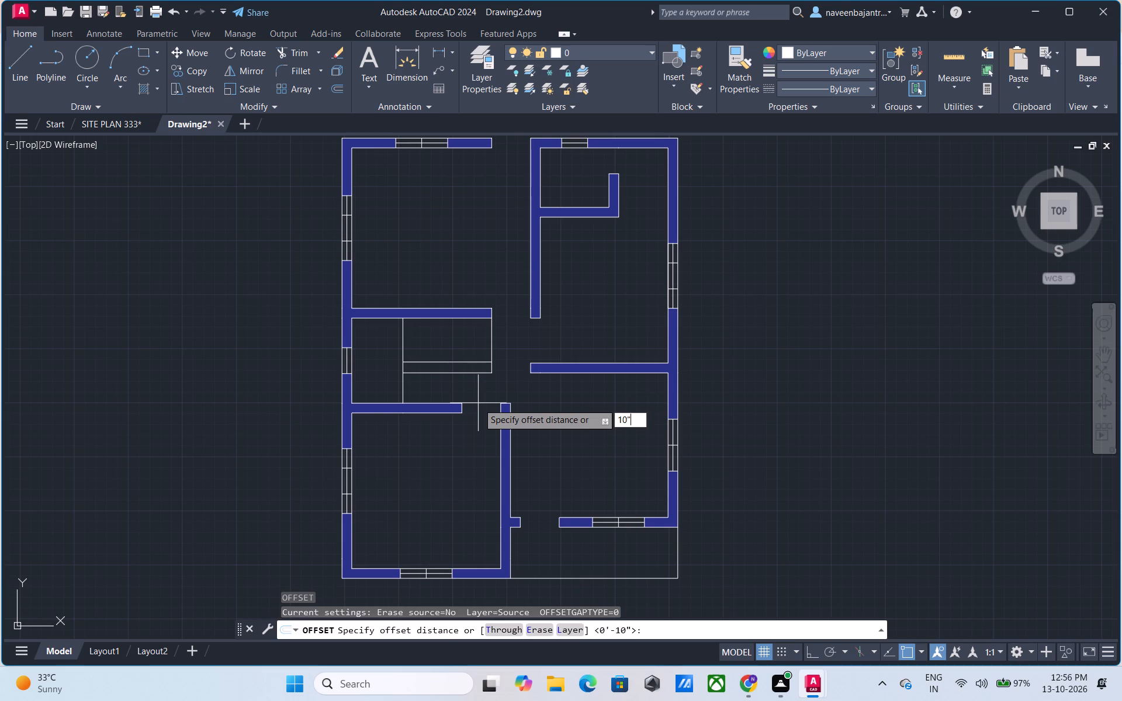
key("Return")
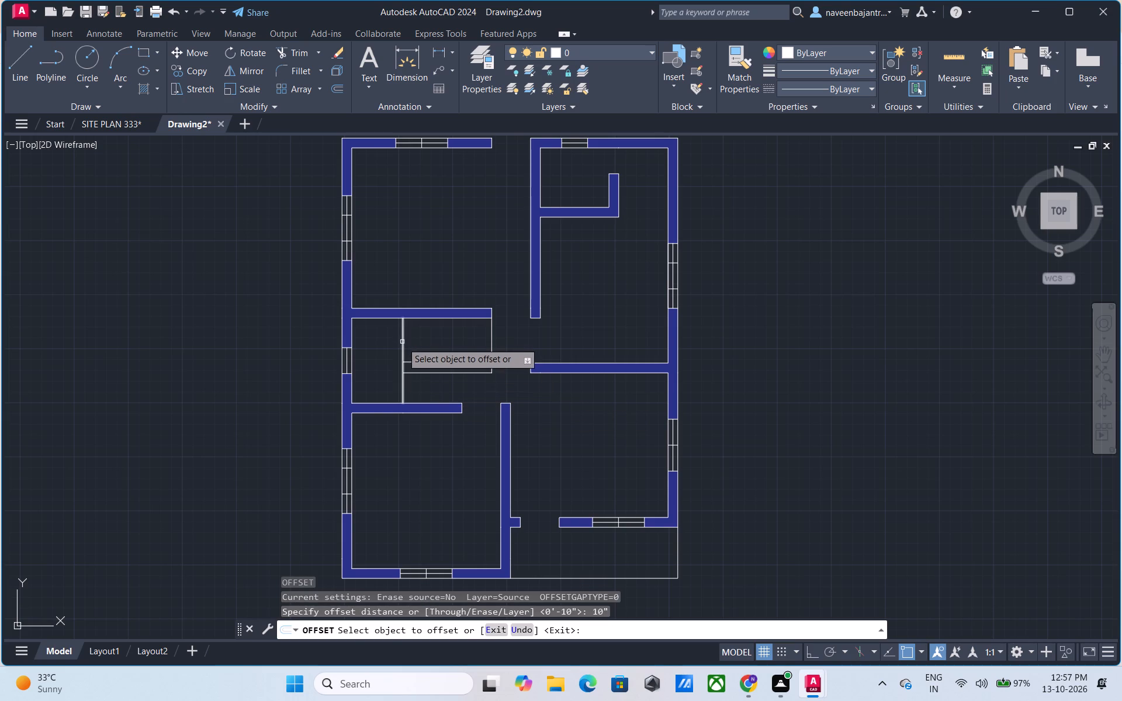
left_click(403, 343)
left_click(423, 345)
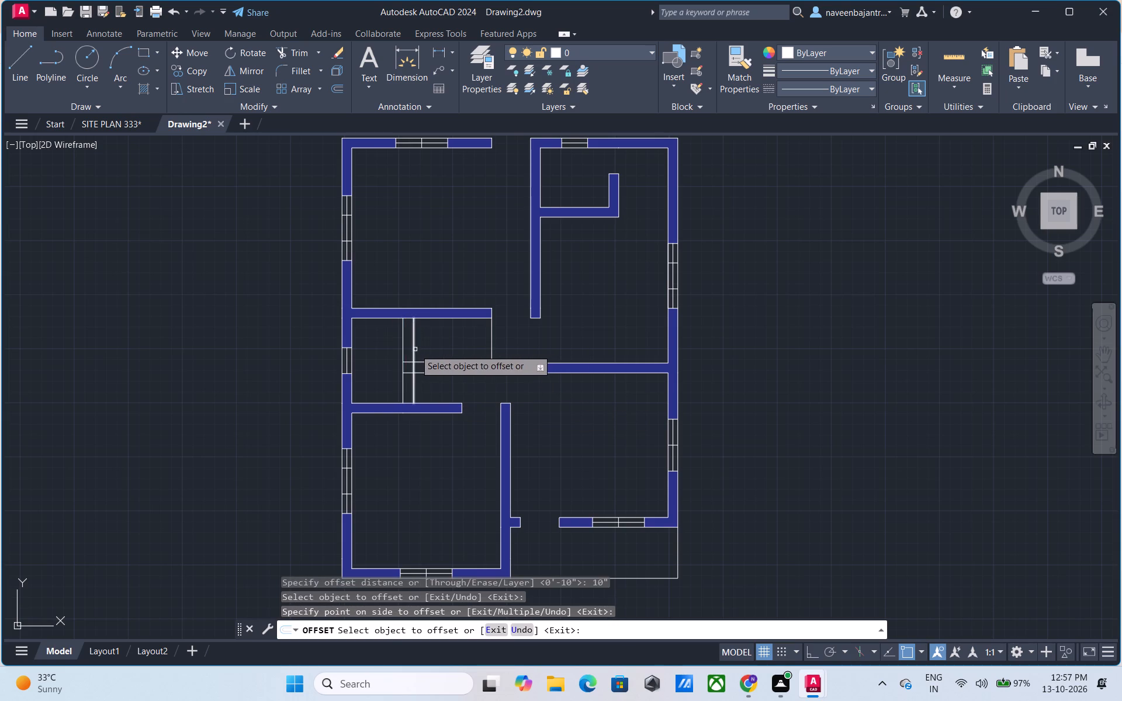
left_click(415, 349)
left_click(425, 349)
left_click(425, 350)
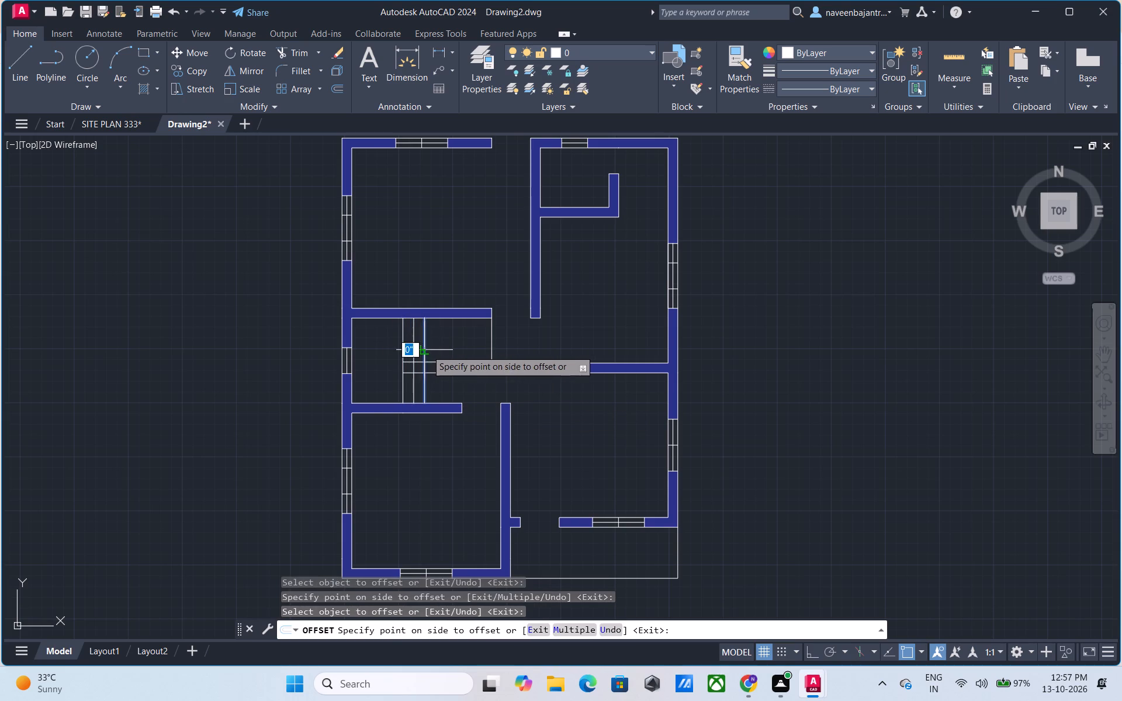
left_click(432, 349)
left_click(425, 349)
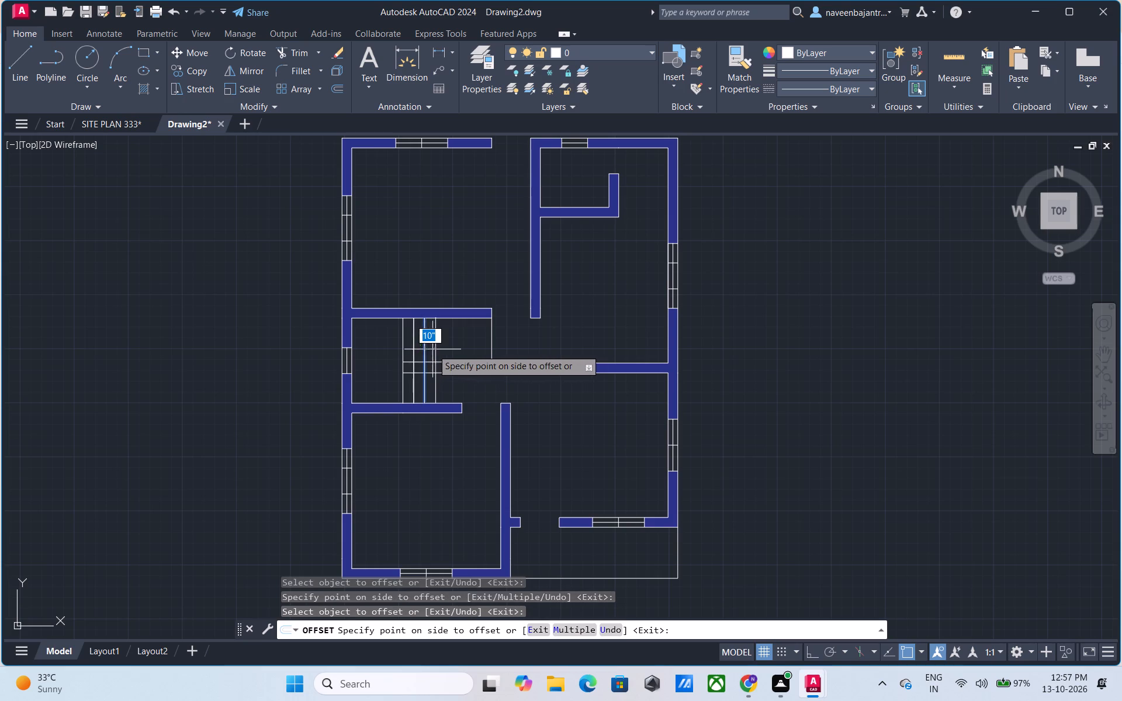
left_click(439, 349)
left_click(435, 350)
left_click(453, 350)
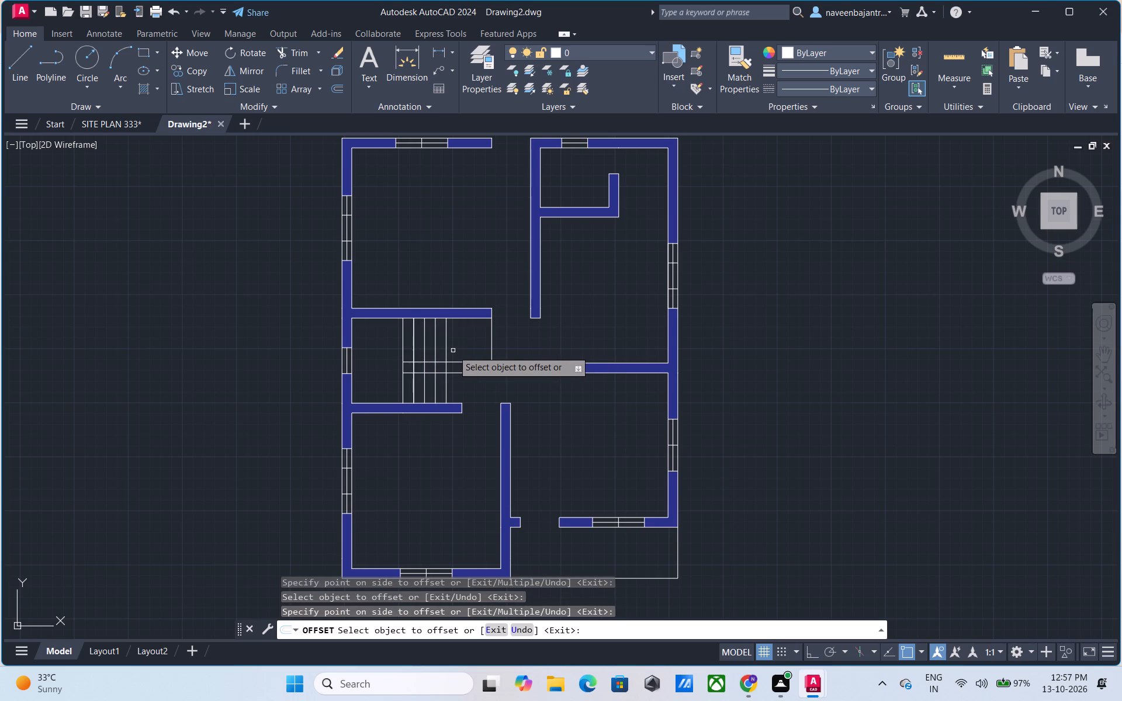
Continue the 10" offsets rightward from the last tread line, adding three more up to the rectangle's right edge.
left_click(447, 351)
left_click(457, 352)
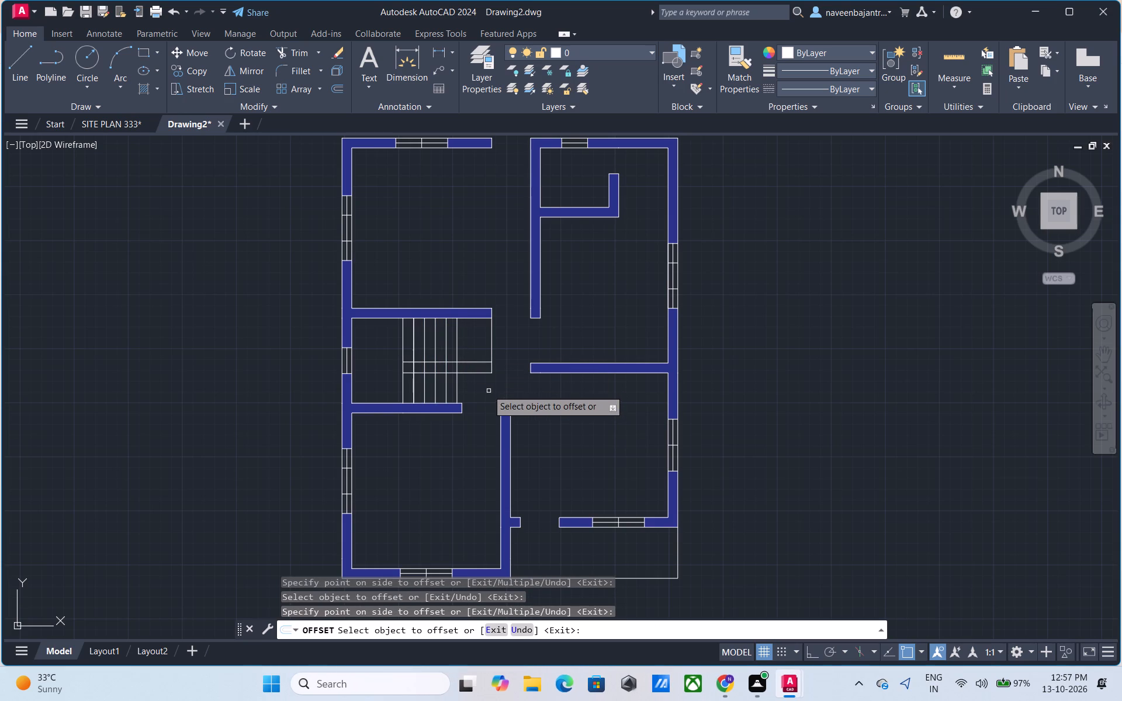
left_click(456, 348)
left_click(470, 346)
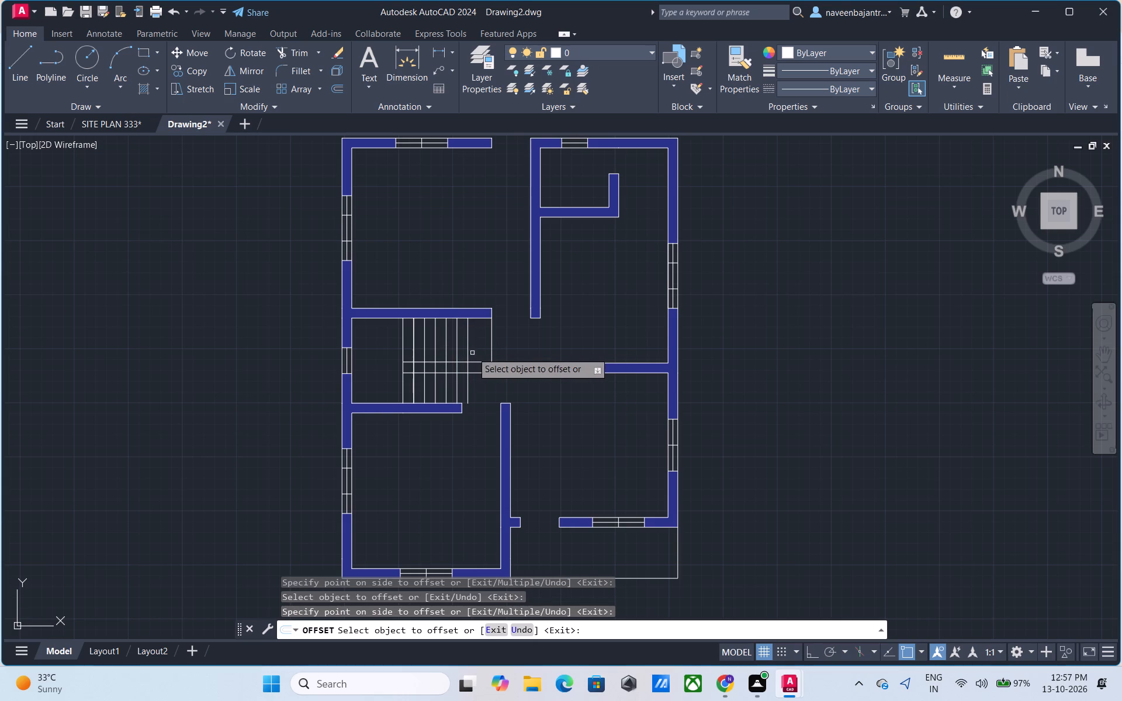
left_click(469, 349)
left_click(476, 349)
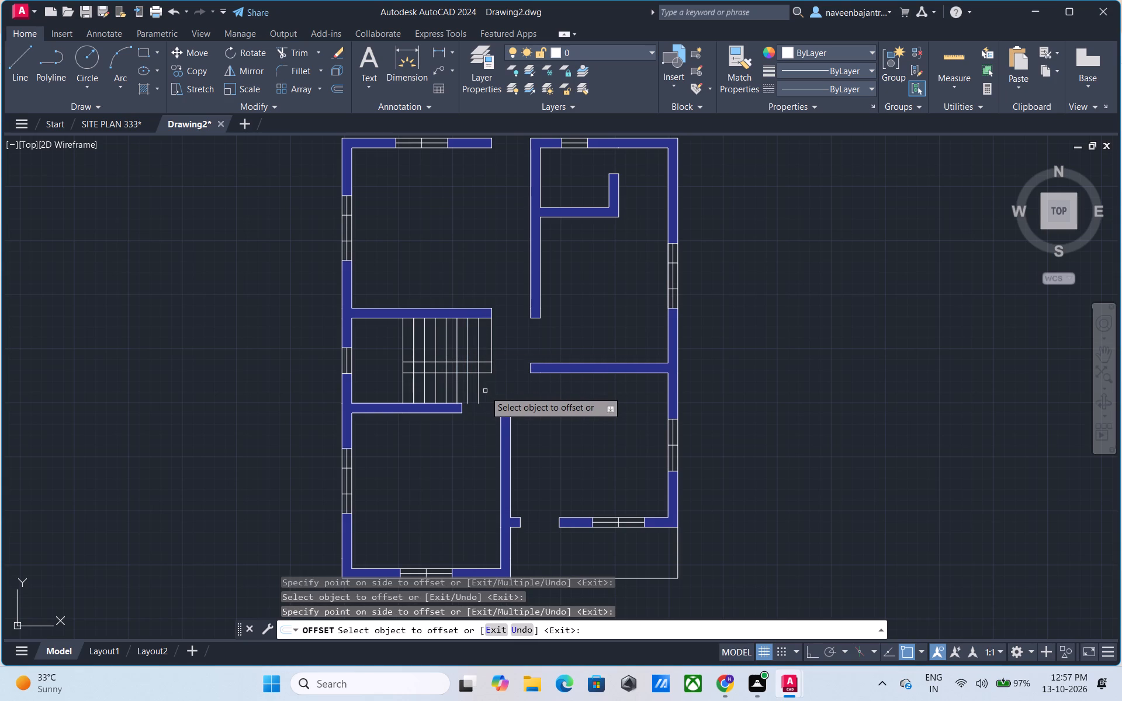
key("Escape")
Trim the two rightmost tread lines below the lower horizontal line, beyond the end of the small room's lower partition.
type("tr")
key("space")
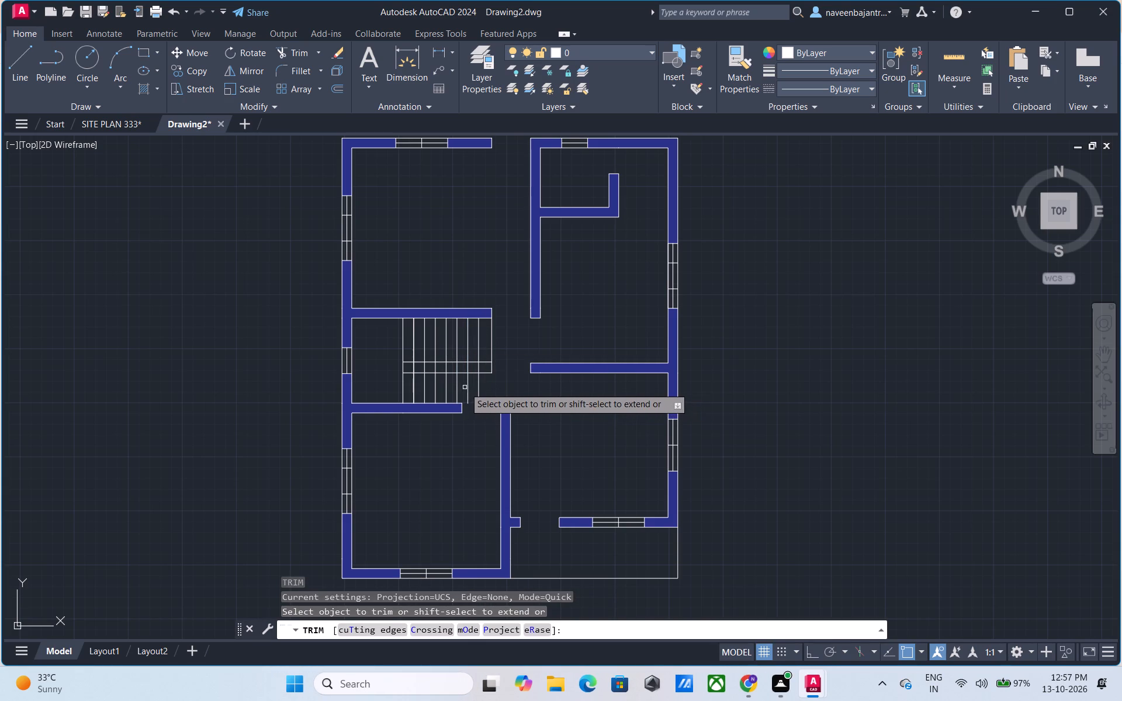
left_click(467, 386)
left_click(477, 383)
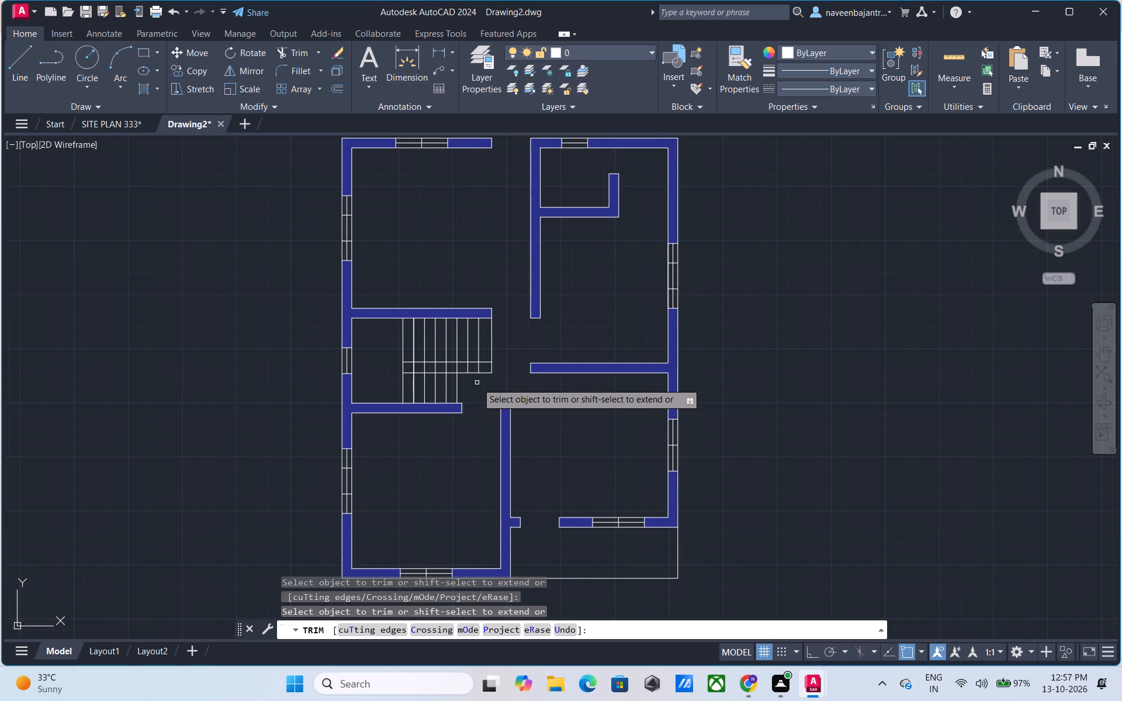
Trim the rectangle's right edge and all seven tread lines out of the gap between the two horizontal stair lines.
scroll(477, 383, "up", 3)
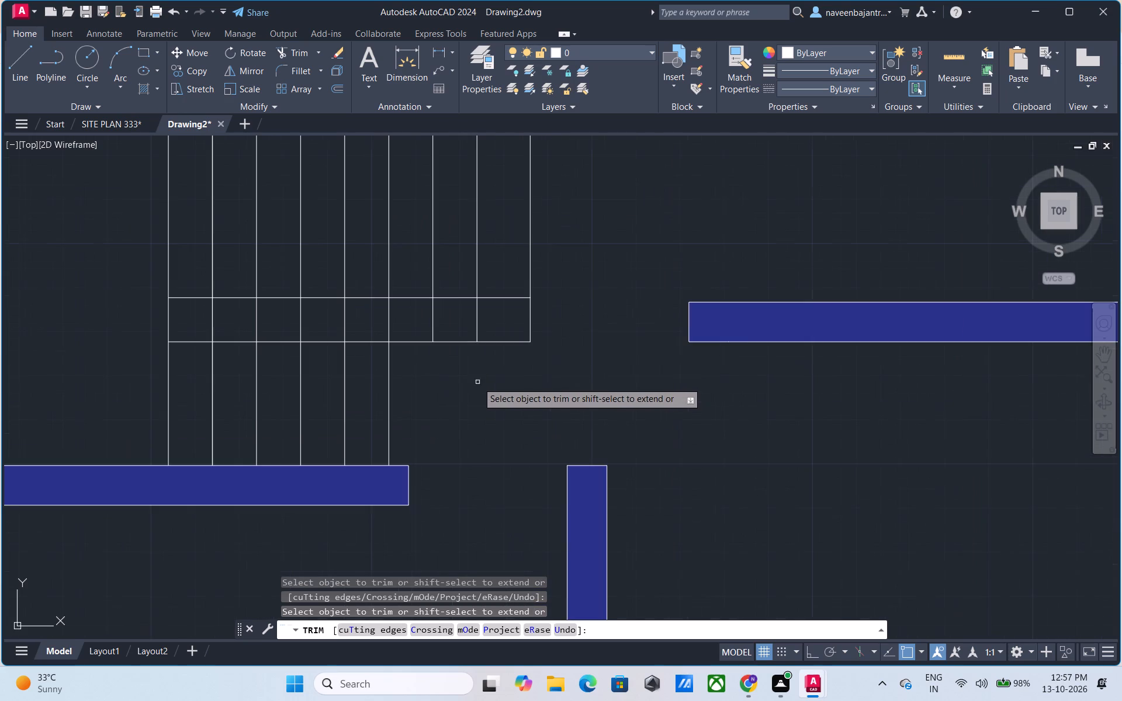
left_click(529, 318)
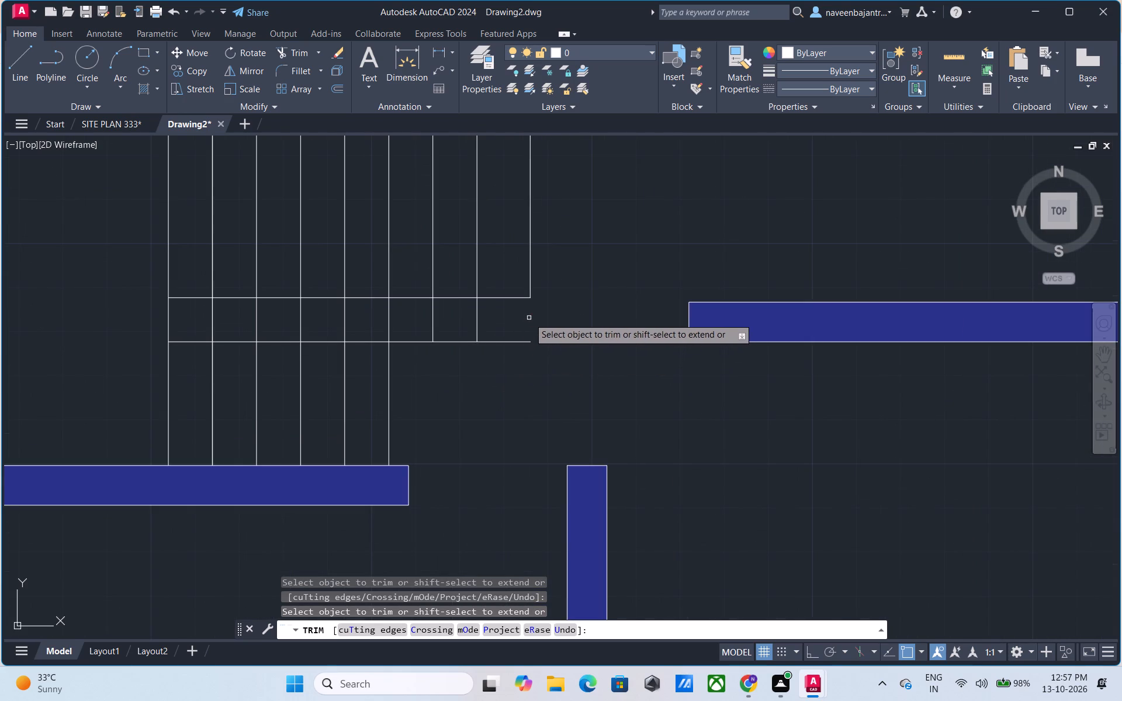
left_click(477, 325)
left_click(432, 321)
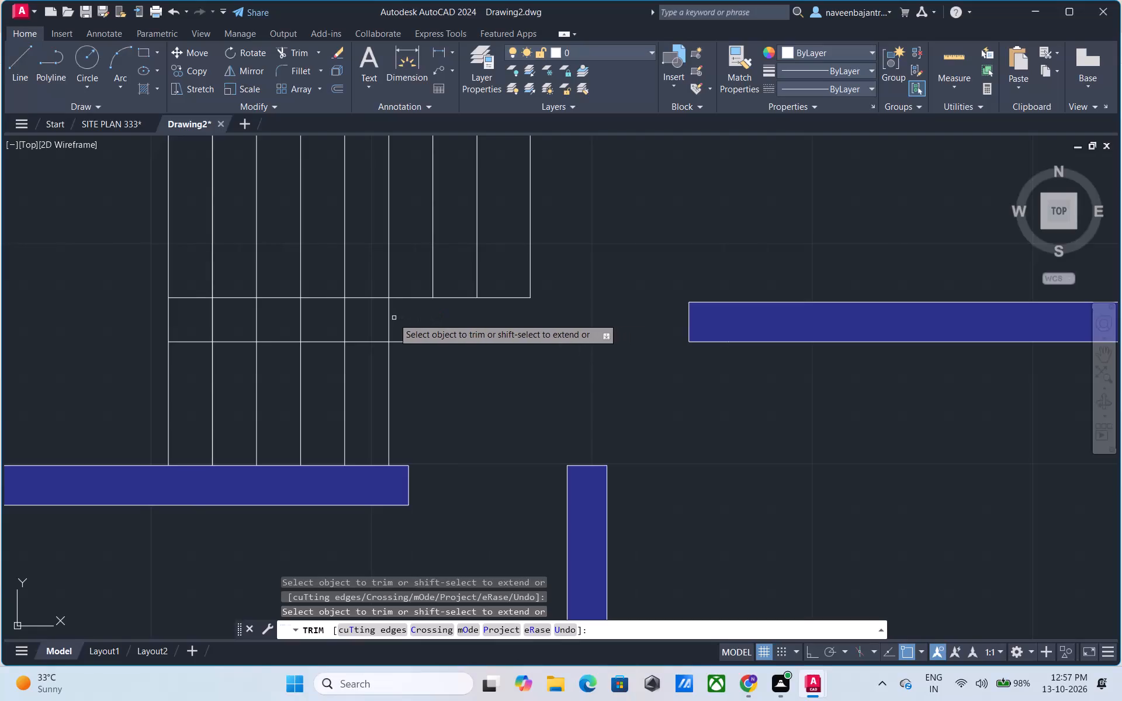
left_click(389, 318)
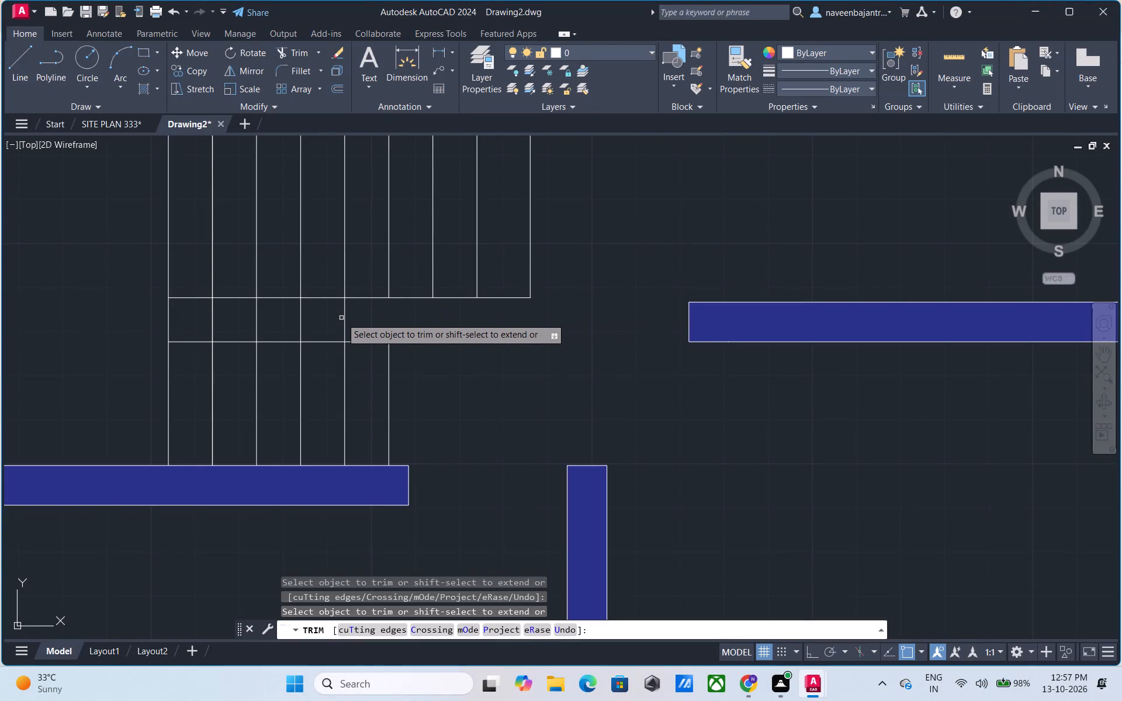
left_click(345, 318)
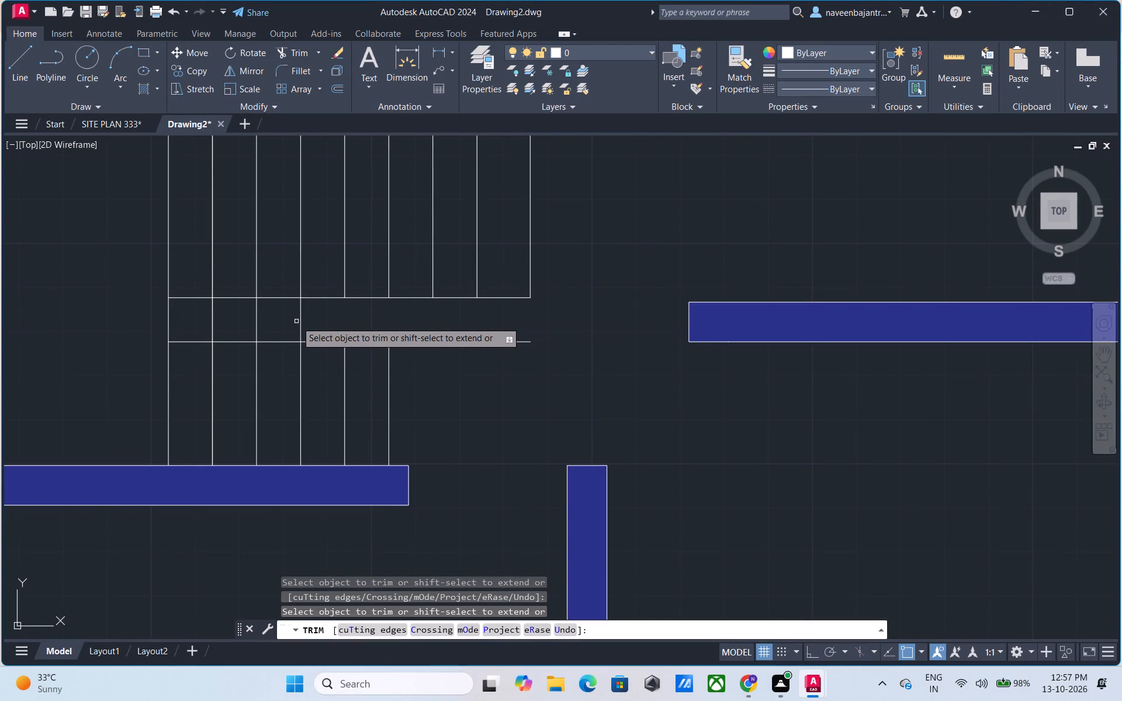
left_click(299, 320)
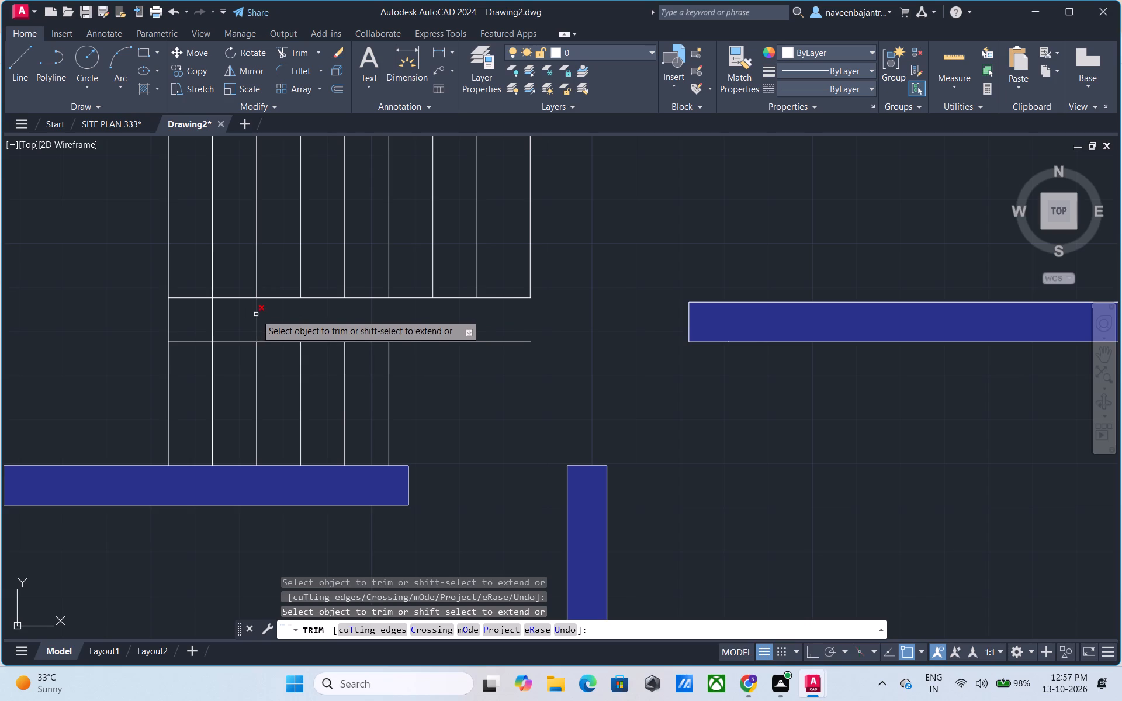
left_click(256, 314)
left_click(210, 312)
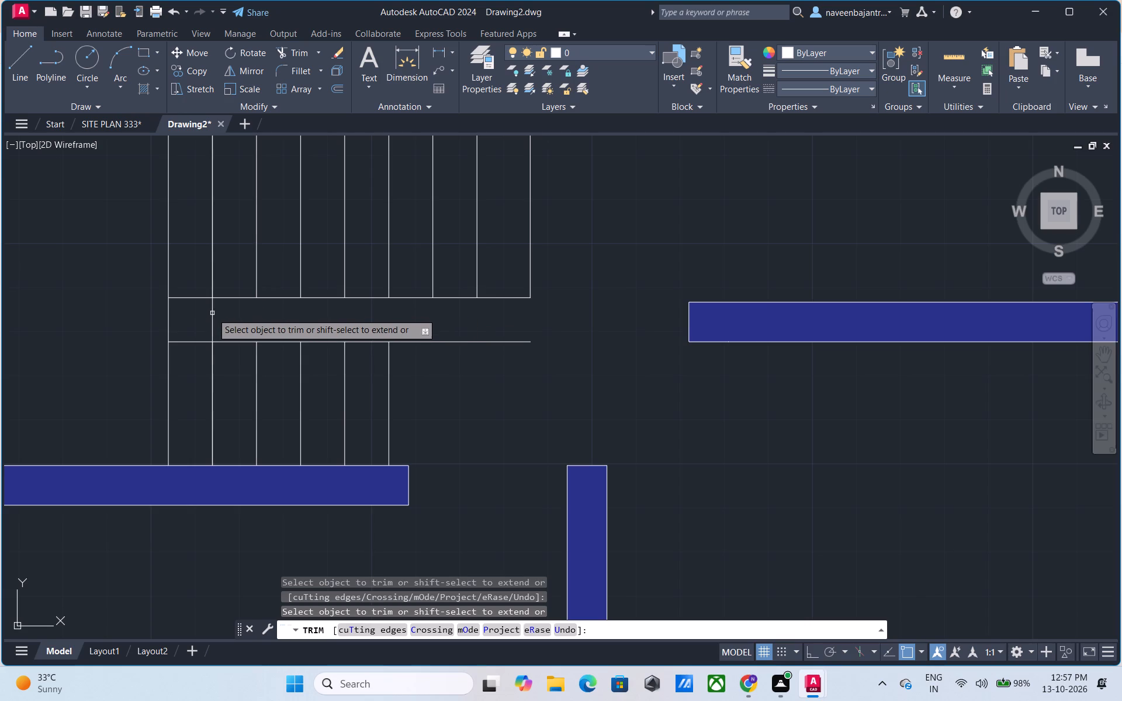
left_click(212, 314)
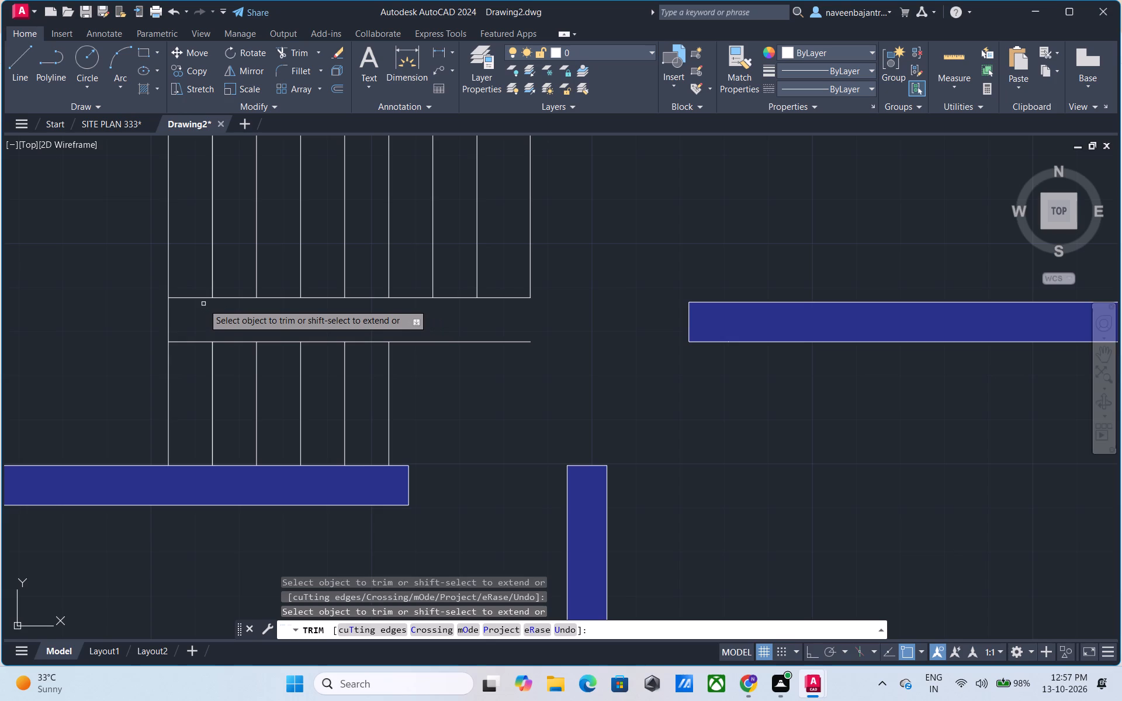
Trim the left ends of both horizontal stair lines back to the second tread line.
left_click(203, 297)
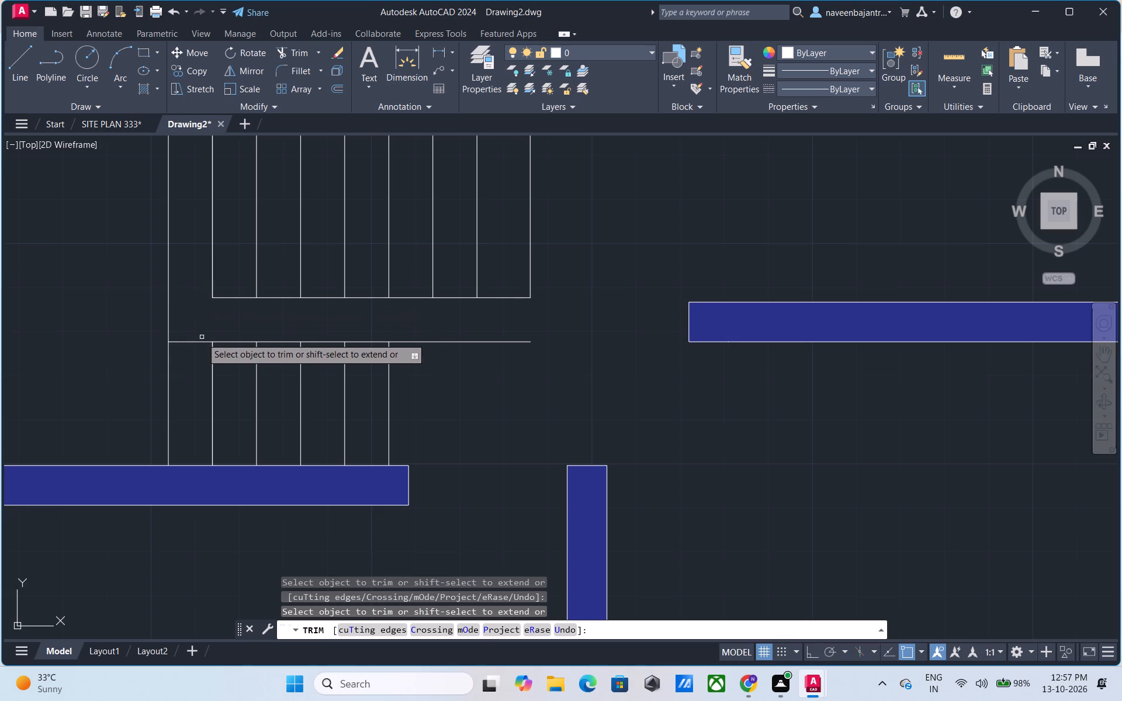
left_click(202, 341)
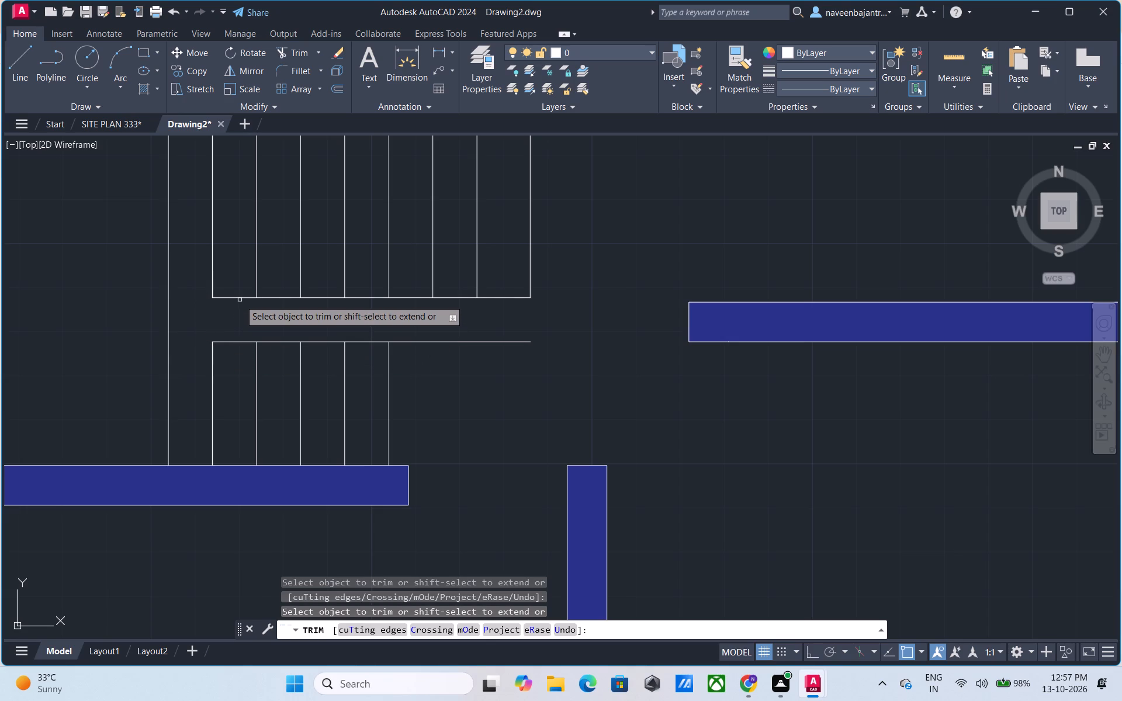
left_click(240, 299)
left_click(240, 341)
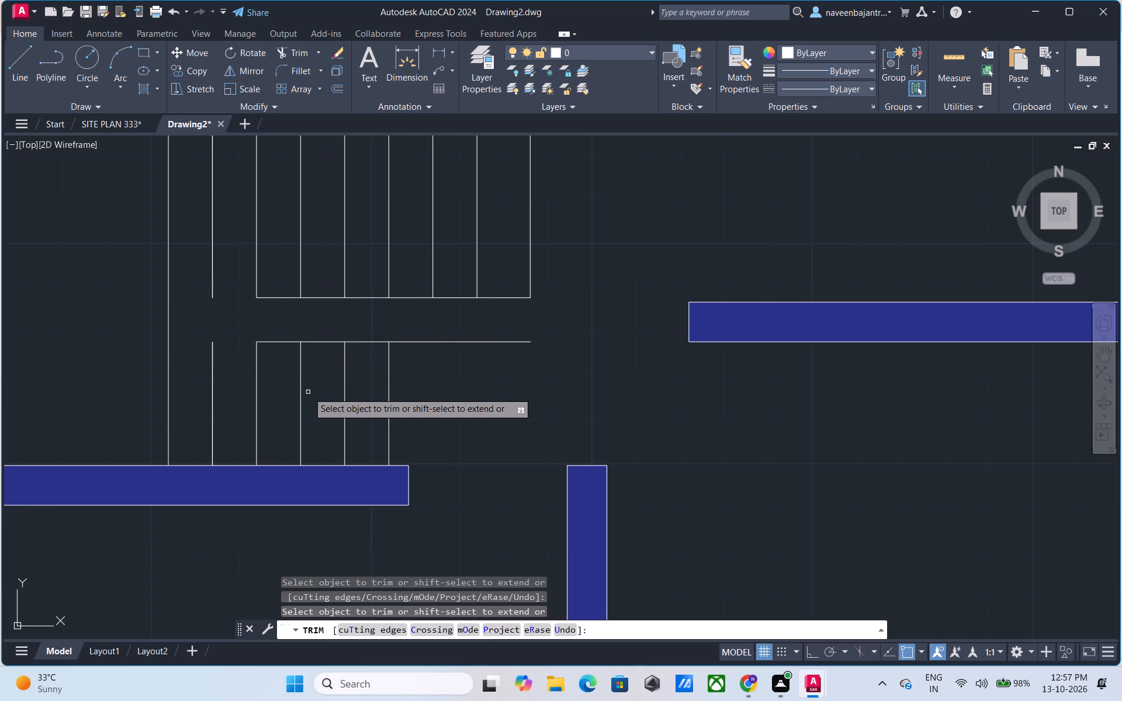
key("Escape")
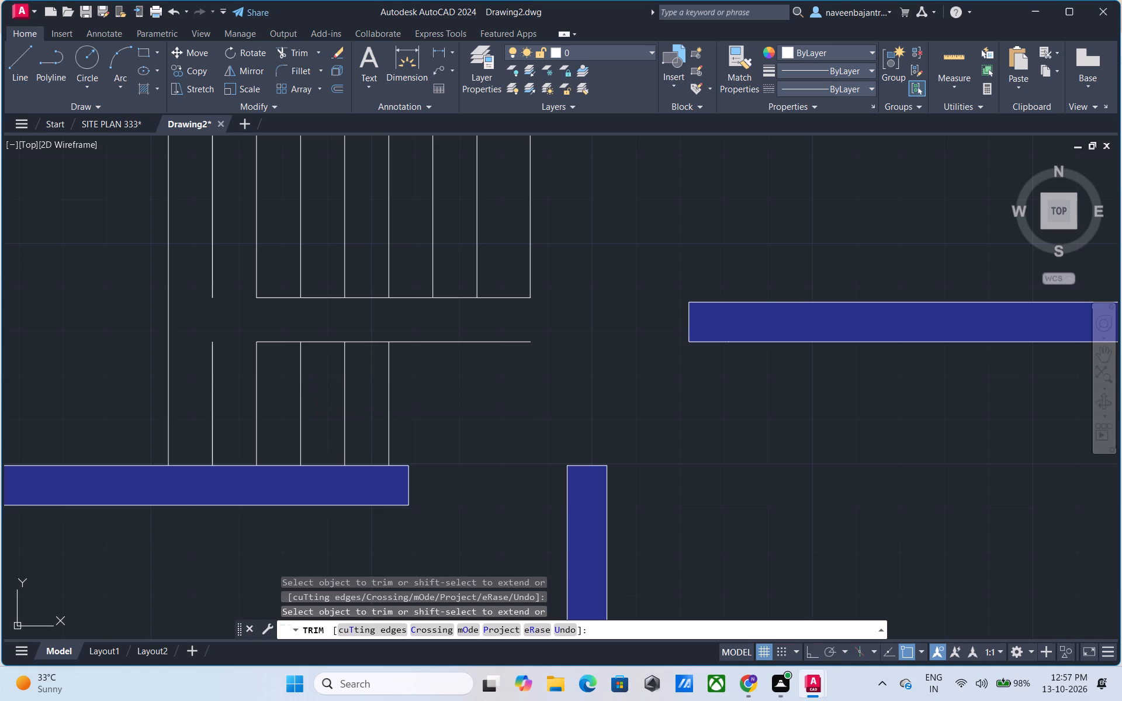
Extend the upper part of the first tread line down through the gap between the stair flights.
type("ex")
key("space")
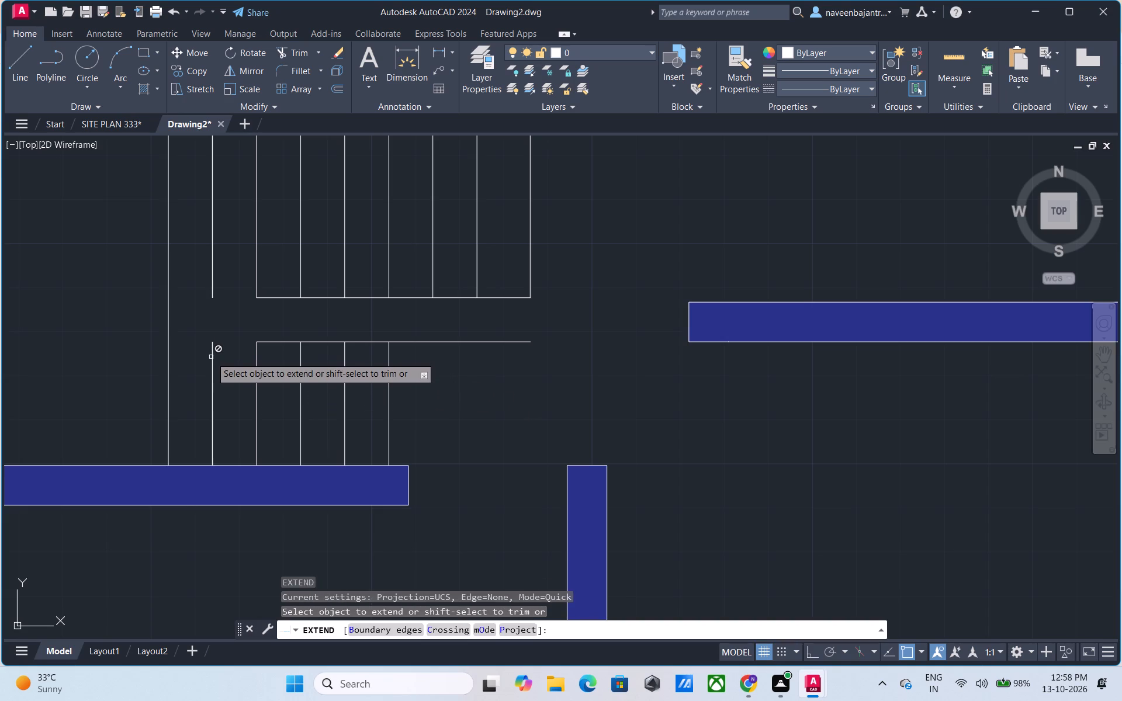
left_click(212, 285)
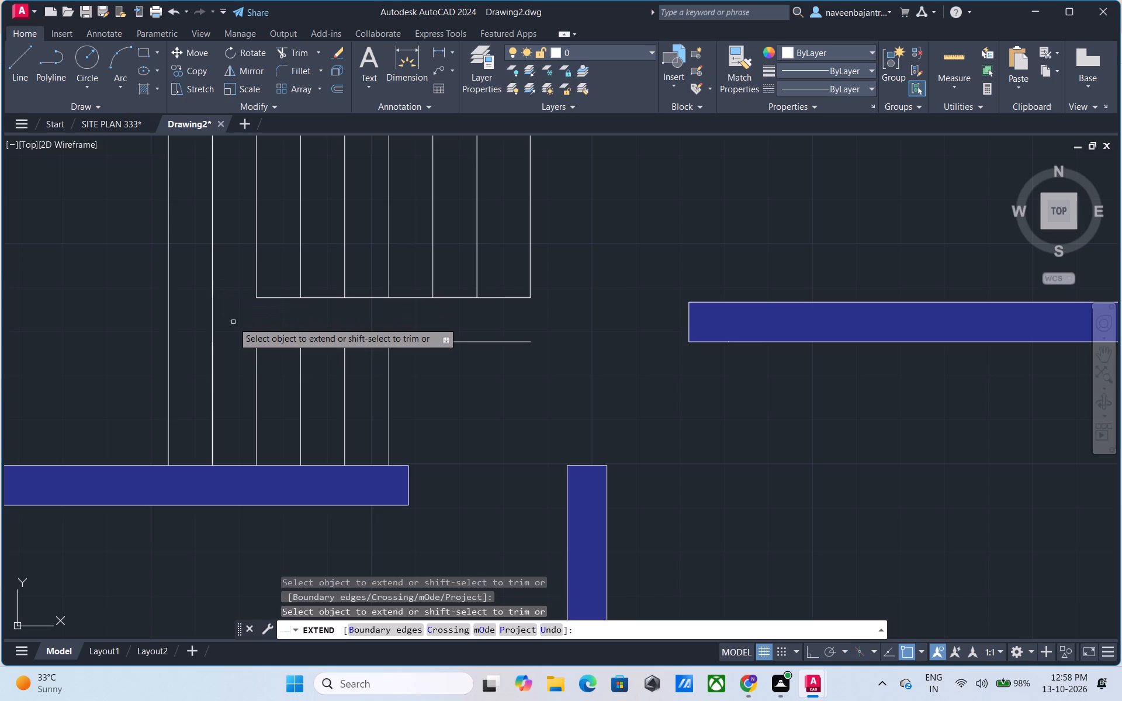
key("Escape")
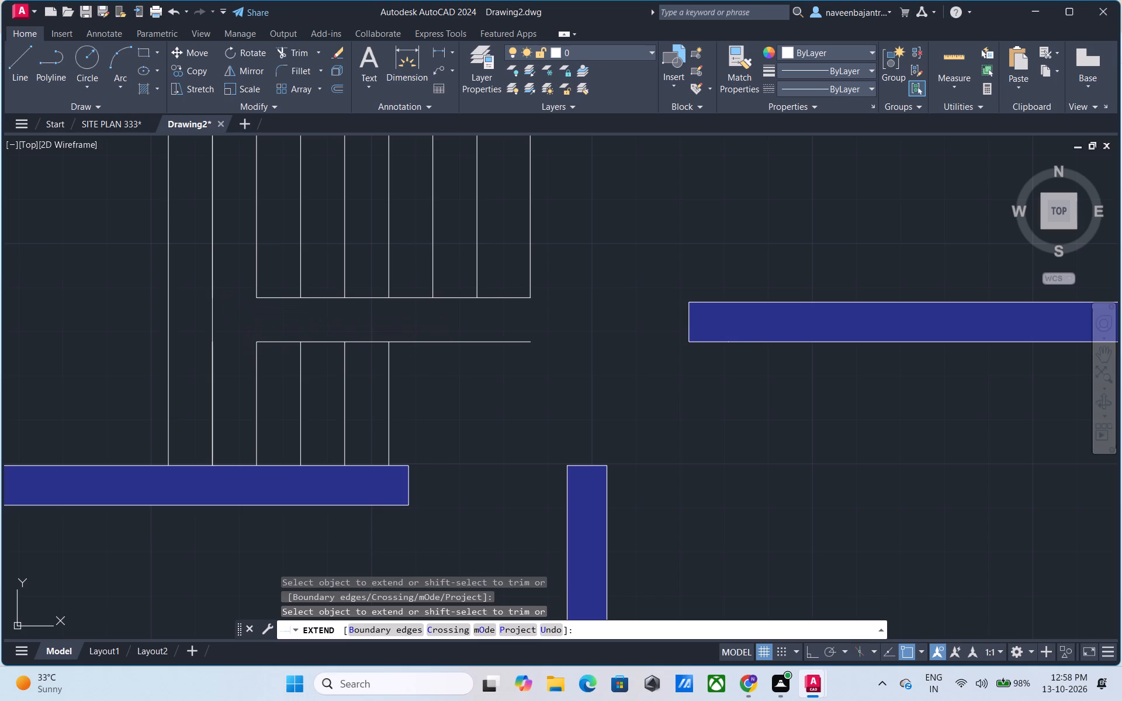
Draw a short vertical line joining the left ends of the two horizontal stair lines.
scroll(233, 323, "down", 2)
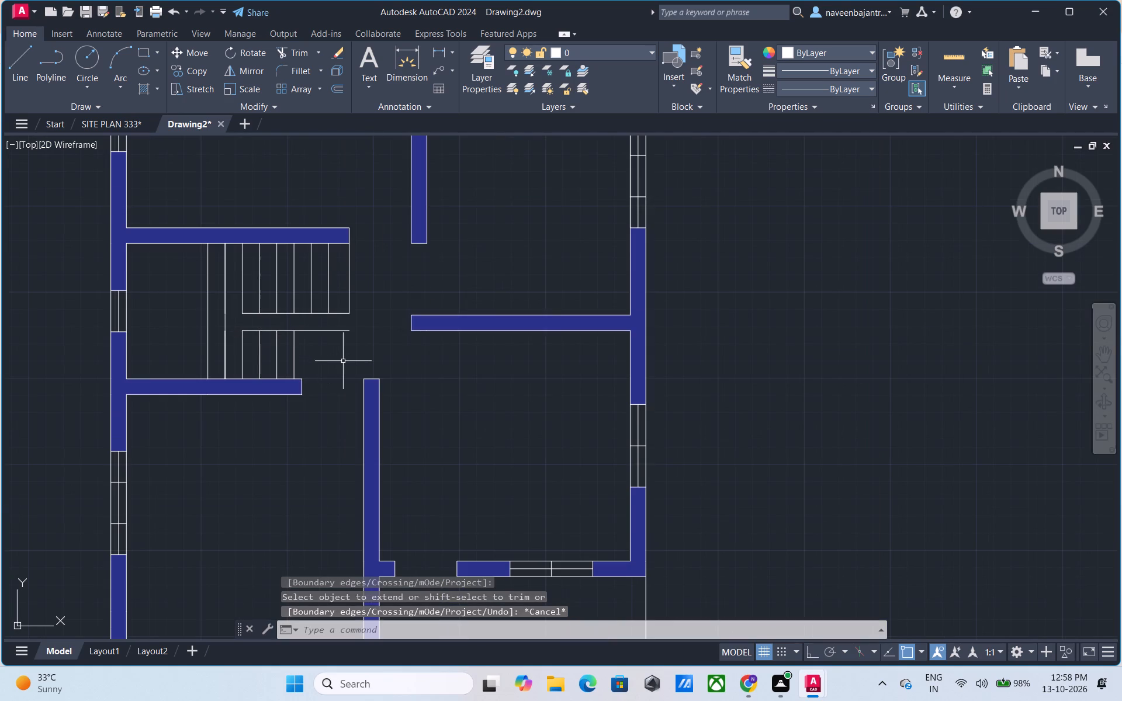
type("l")
key("space")
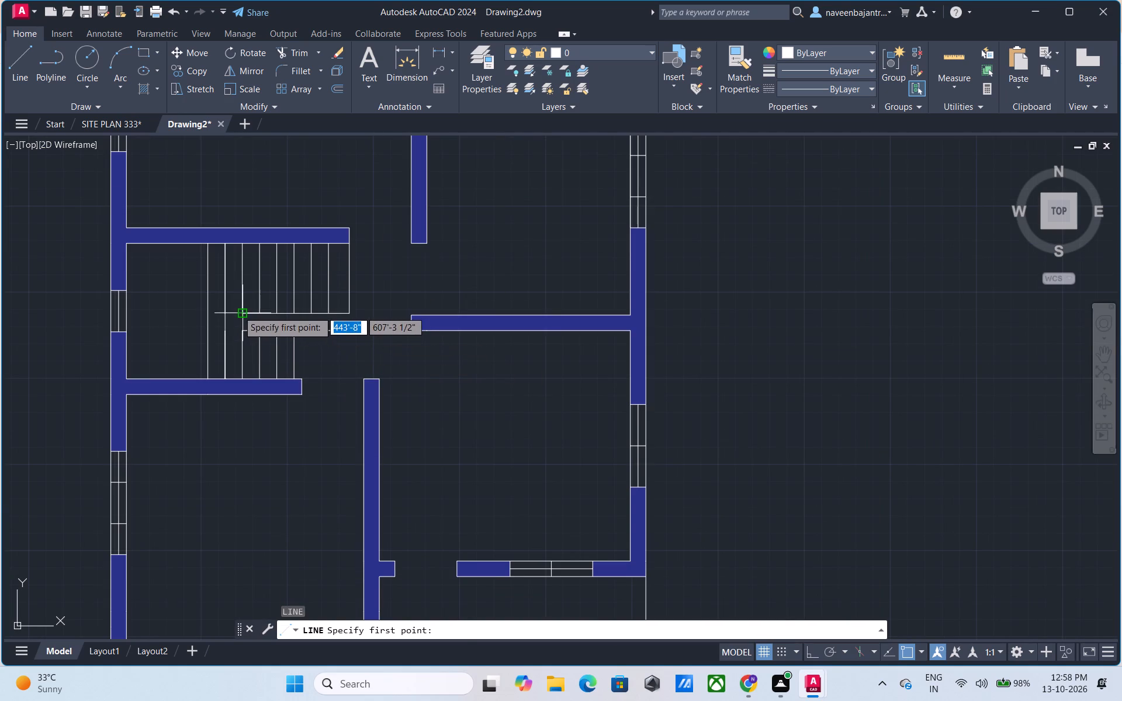
left_click(238, 311)
left_click(240, 331)
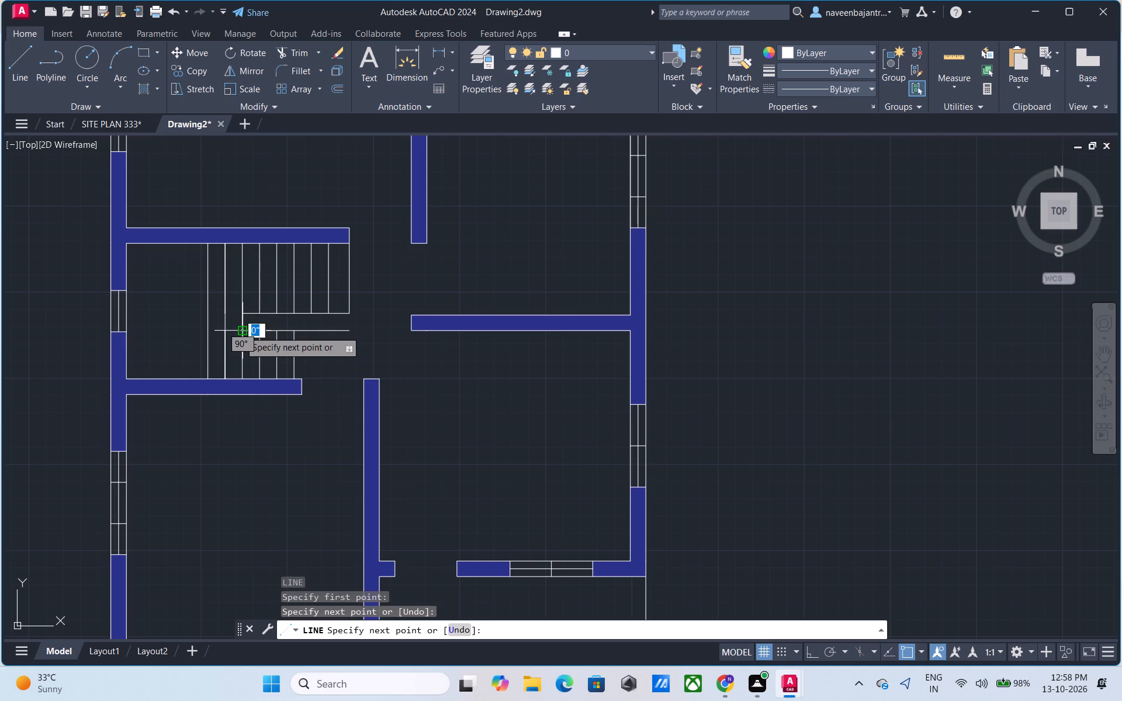
Draw a horizontal line about 4'-5" long across the upper stair flight, from its first tread line to just past its last inner tread line.
key("Escape")
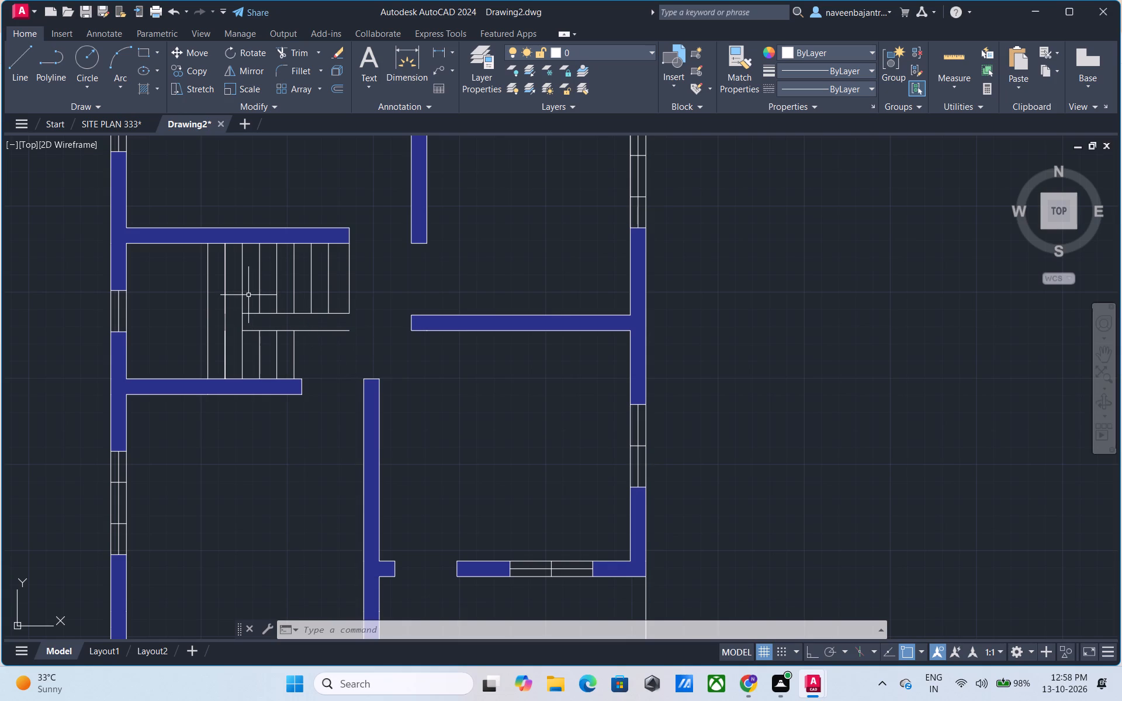
type("l")
key("space")
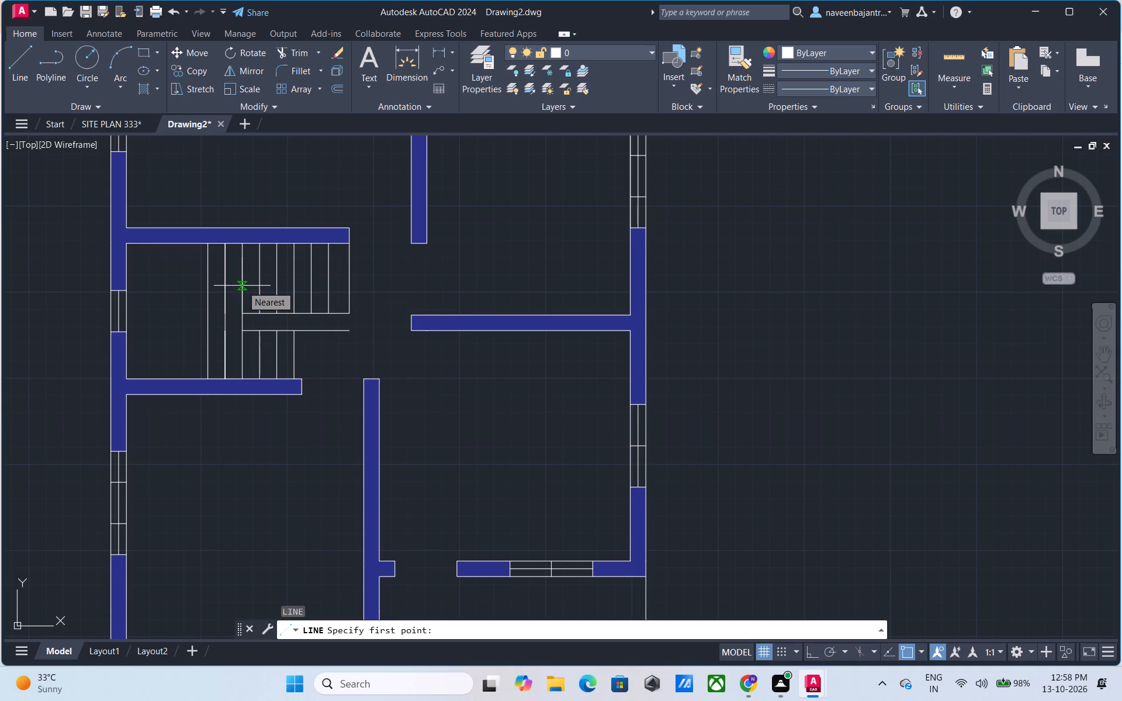
left_click(242, 286)
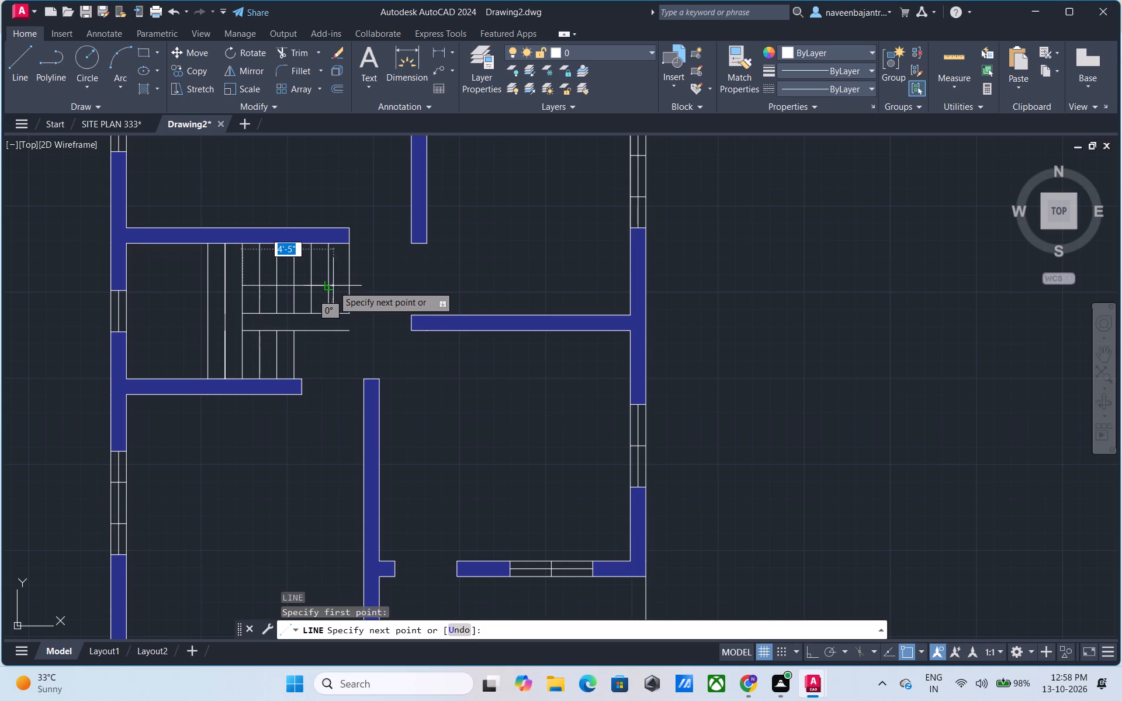
left_click(337, 286)
key("Escape")
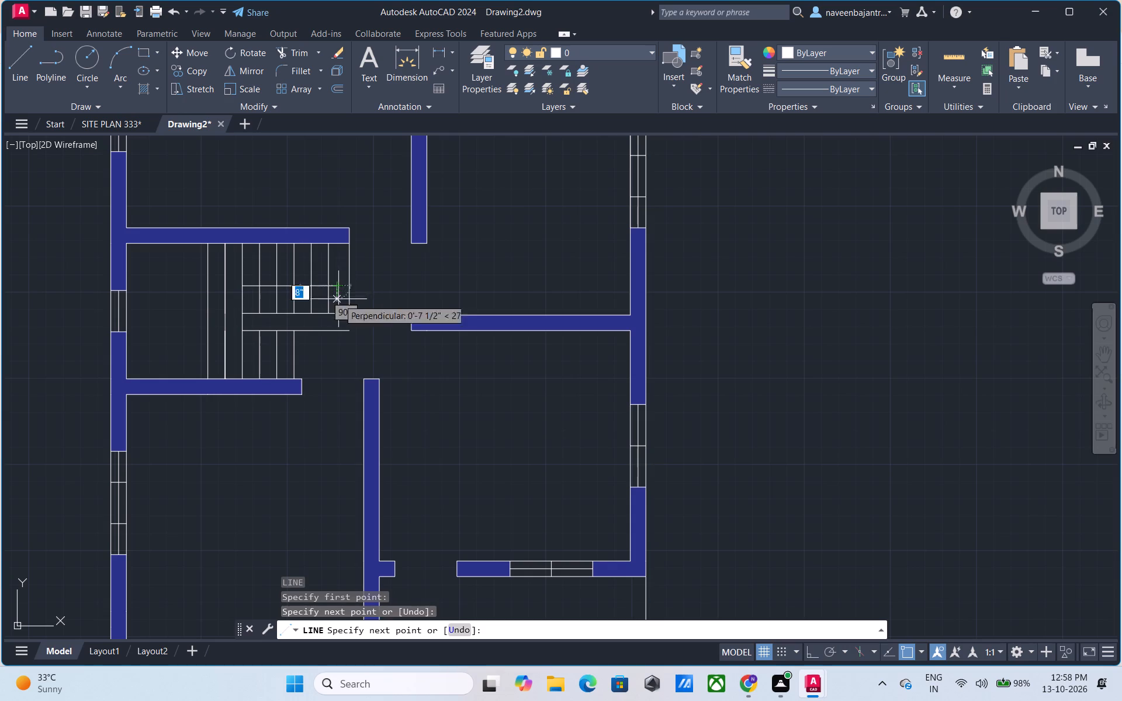
Draw a closed triangular arrowhead at the right end of the upper flight's horizontal line, with a 4" half-height and about 5 1/2" sloping sides.
scroll(328, 293, "up", 2)
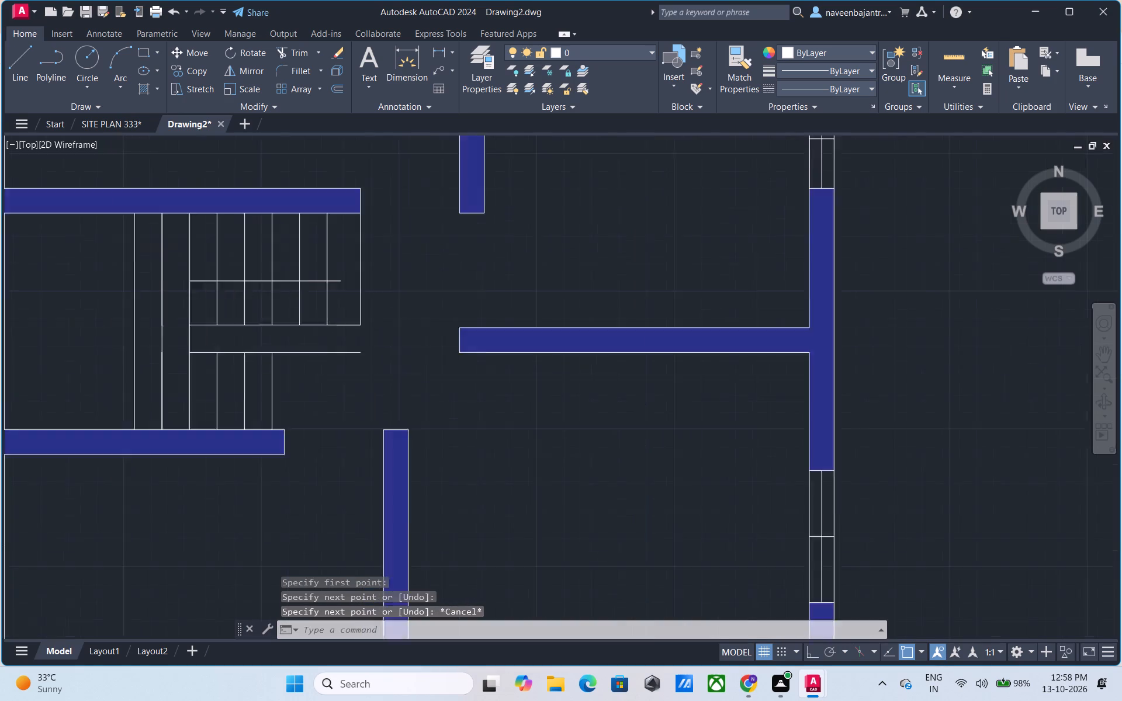
scroll(328, 293, "up", 1)
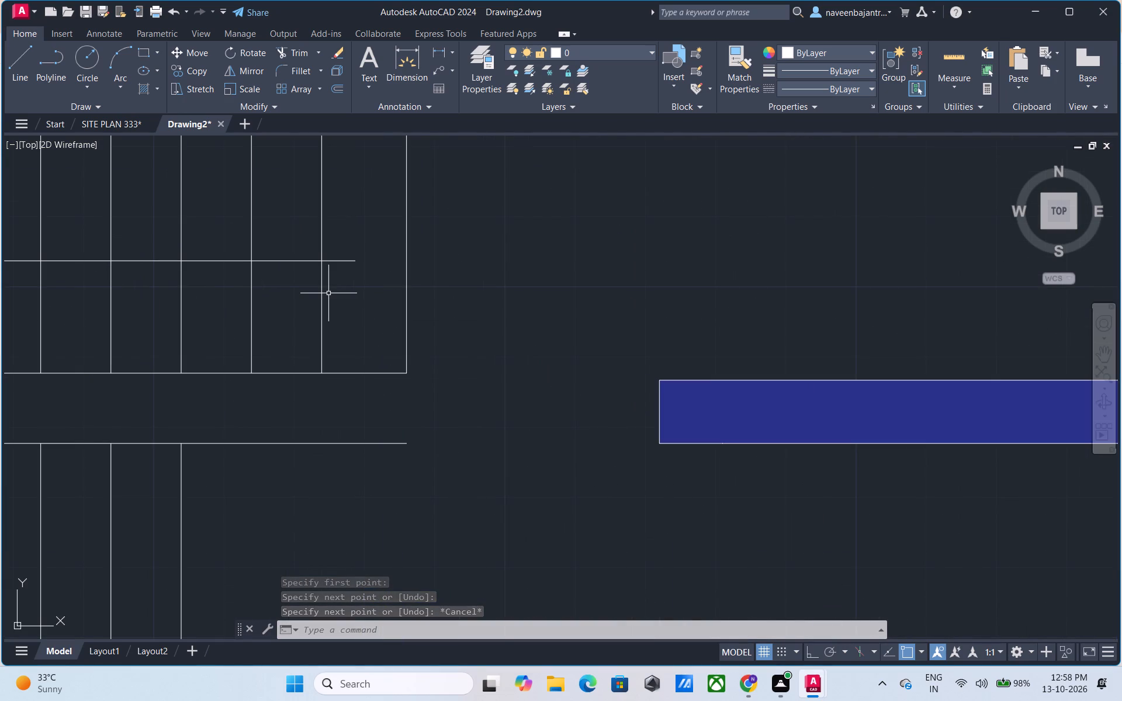
key("Escape")
type("l")
key("space")
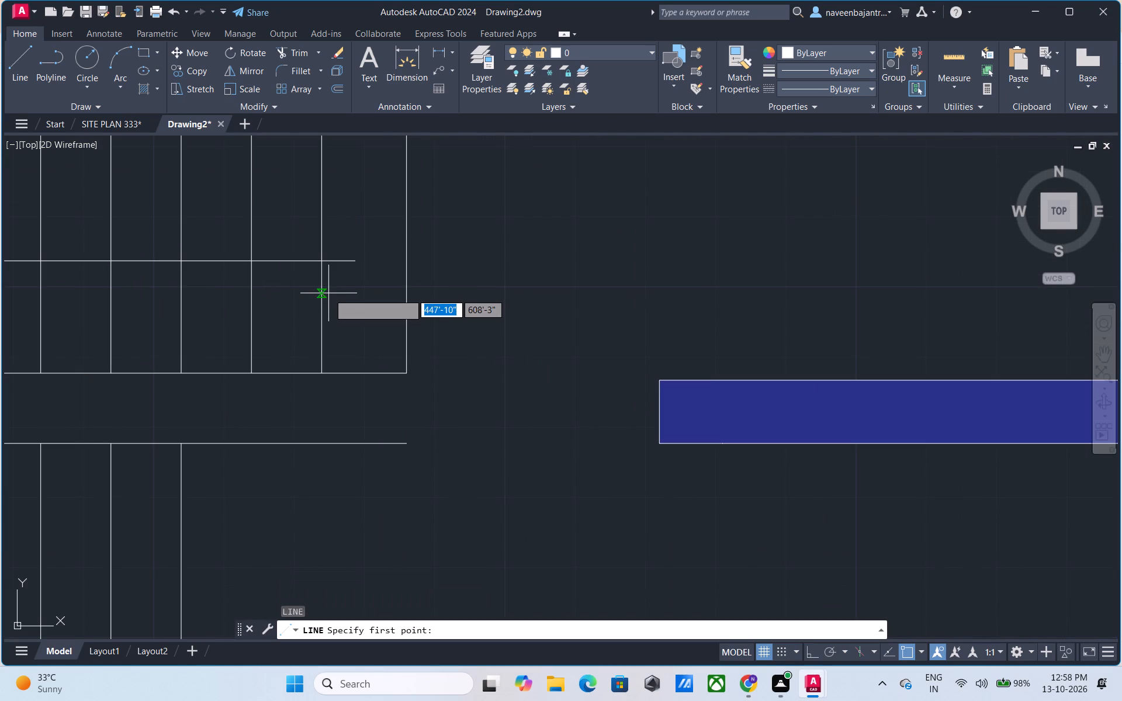
key("F8")
left_click(352, 261)
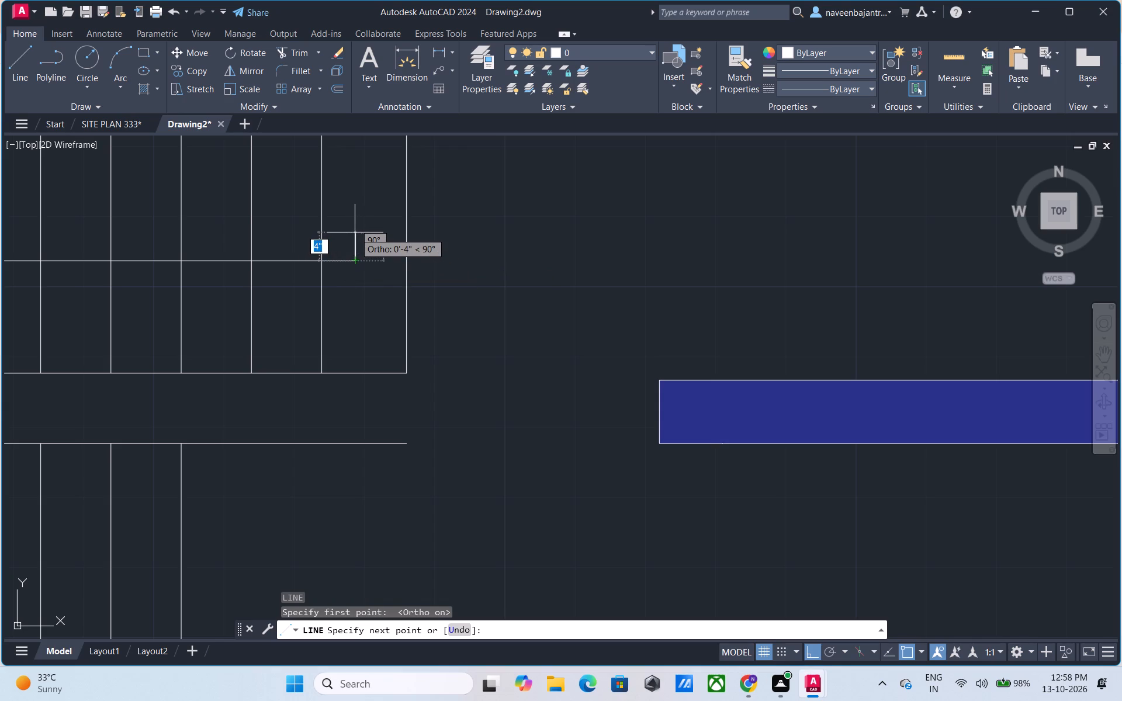
left_click(355, 232)
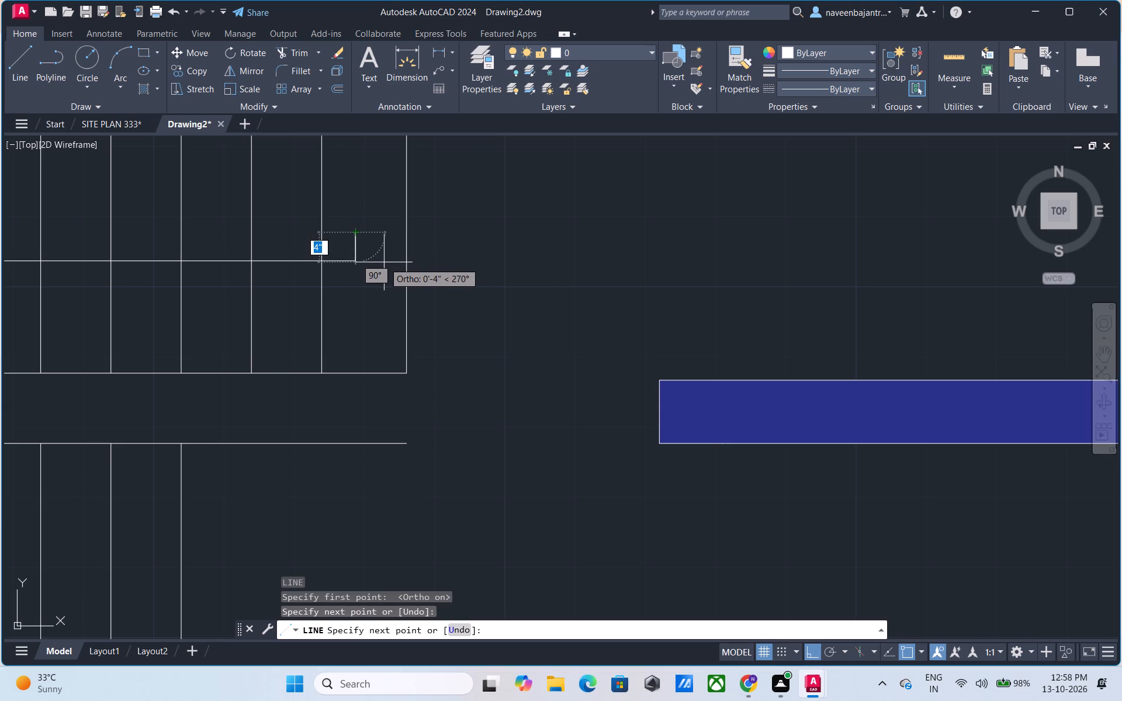
key("F8")
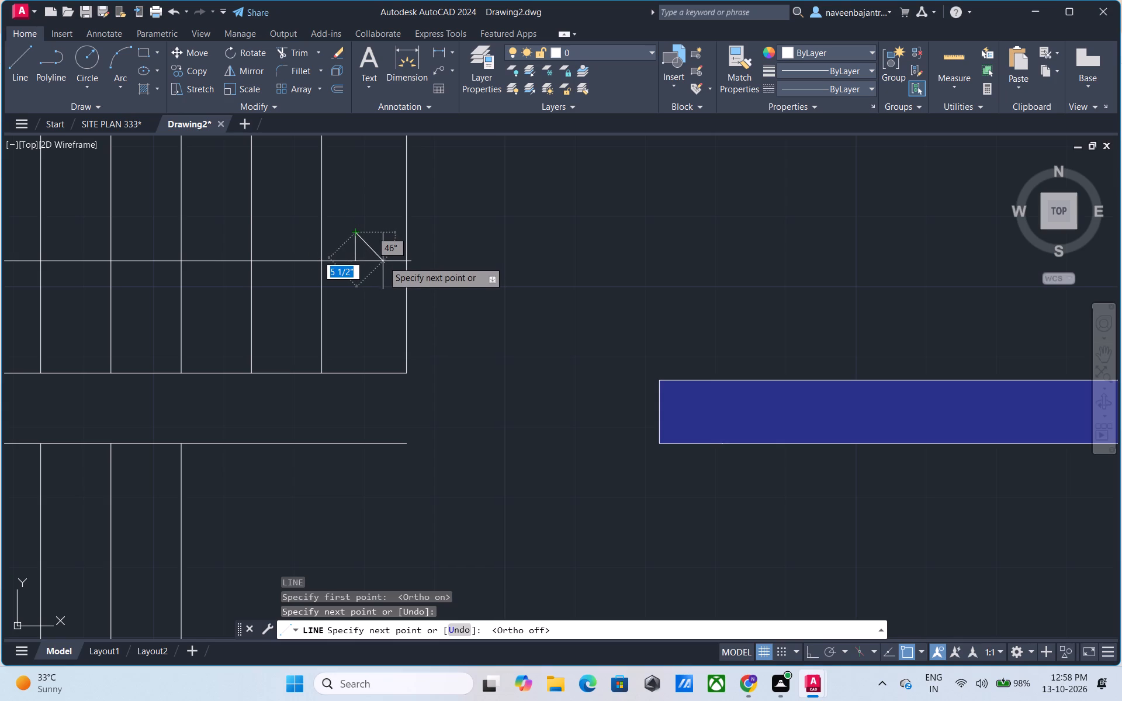
left_click(383, 261)
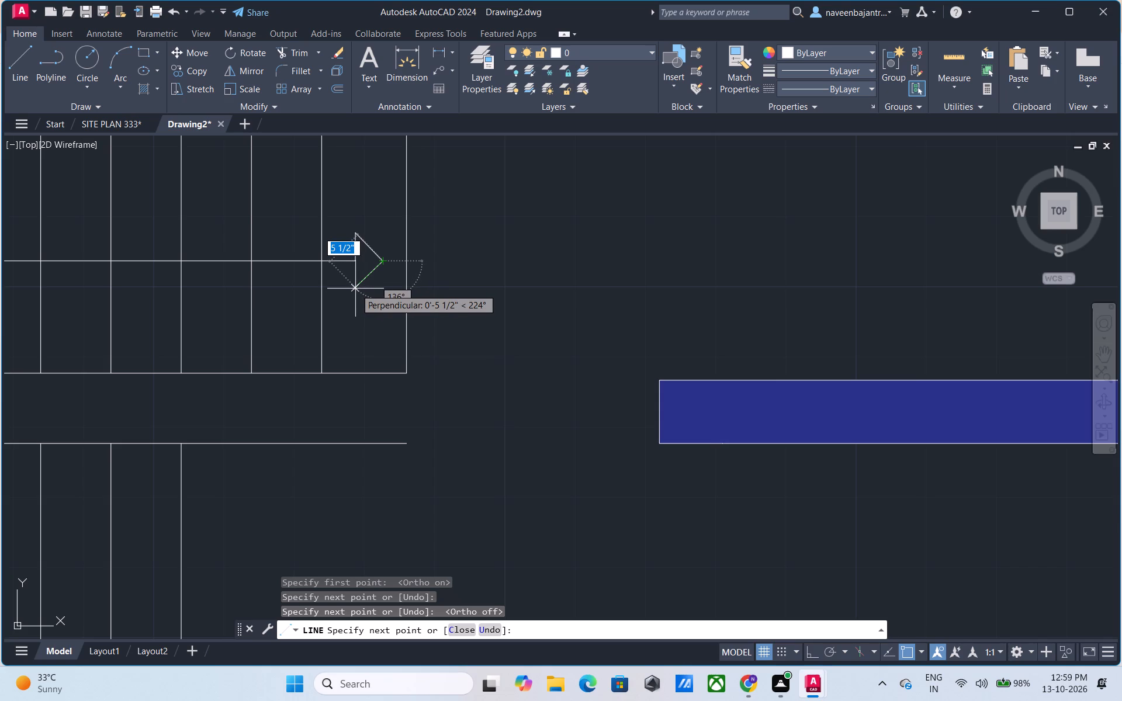
left_click(355, 289)
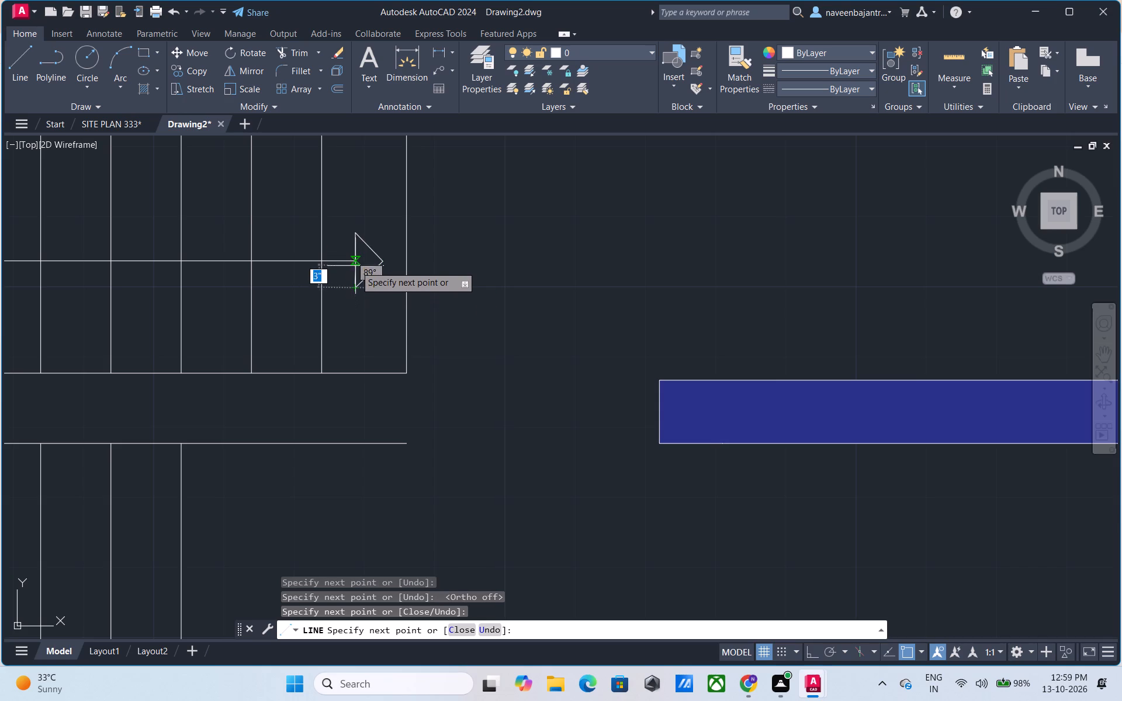
left_click(355, 261)
key("Escape")
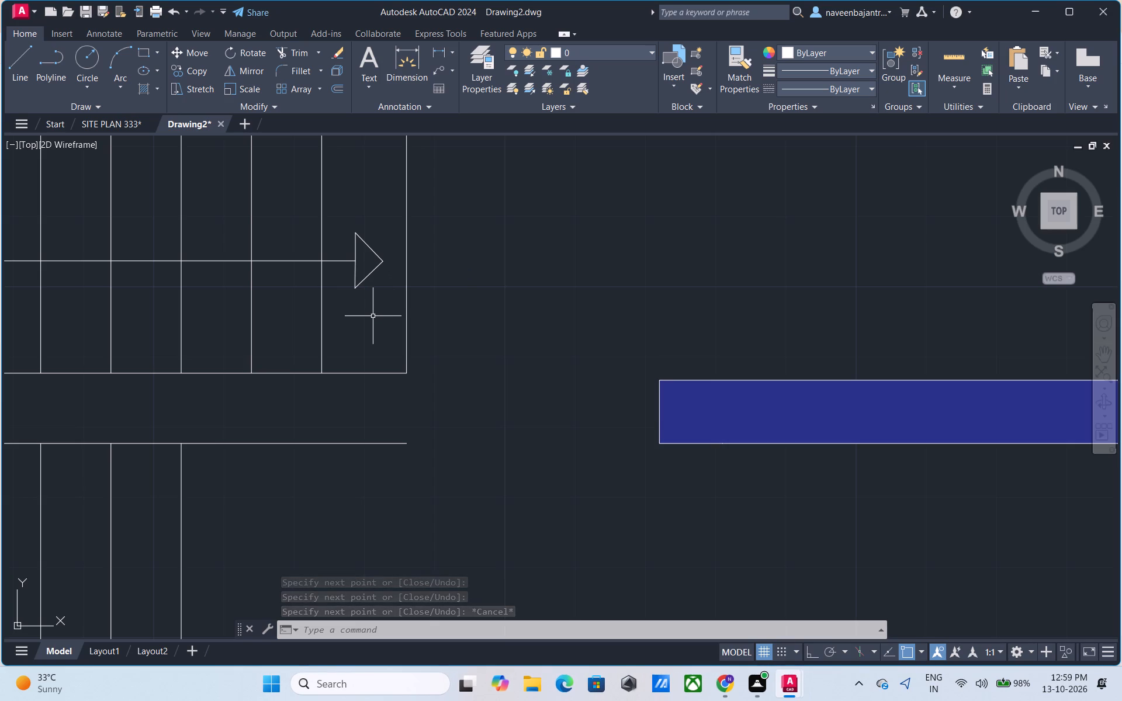
Draw a short vertical arrow shaft between the last two tread lines of the lower stair flight.
scroll(372, 317, "up", 1)
scroll(330, 401, "down", 1)
middle_click_drag(331, 422, 415, 296)
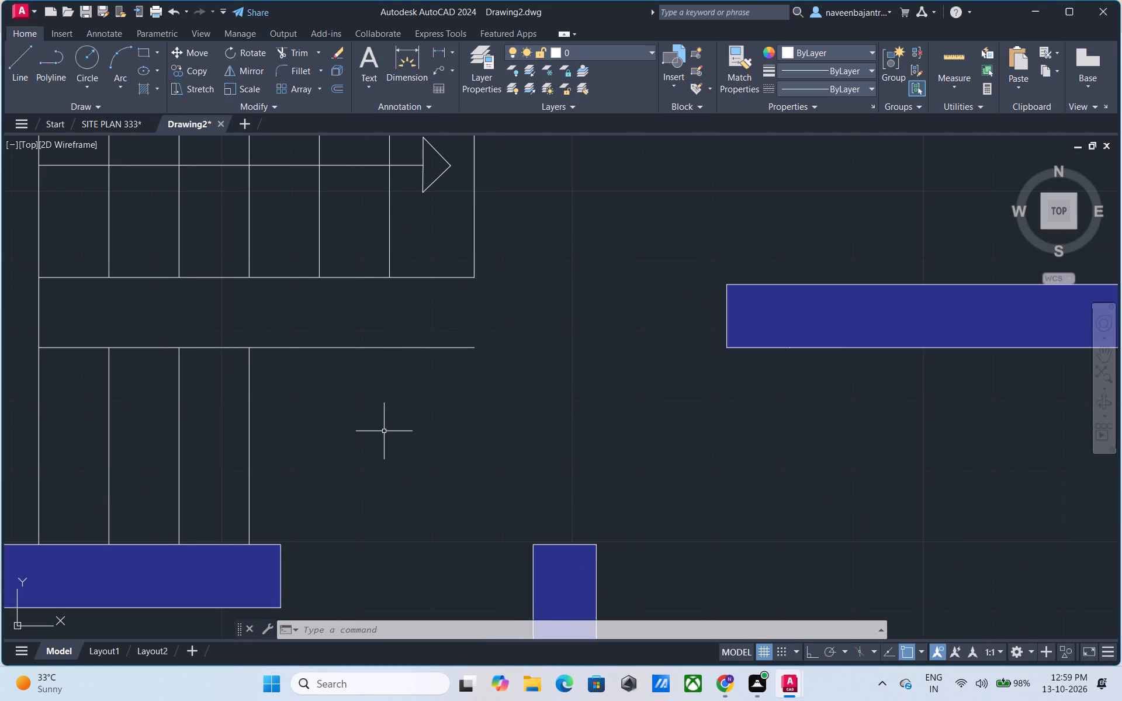
middle_click_drag(384, 431, 449, 403)
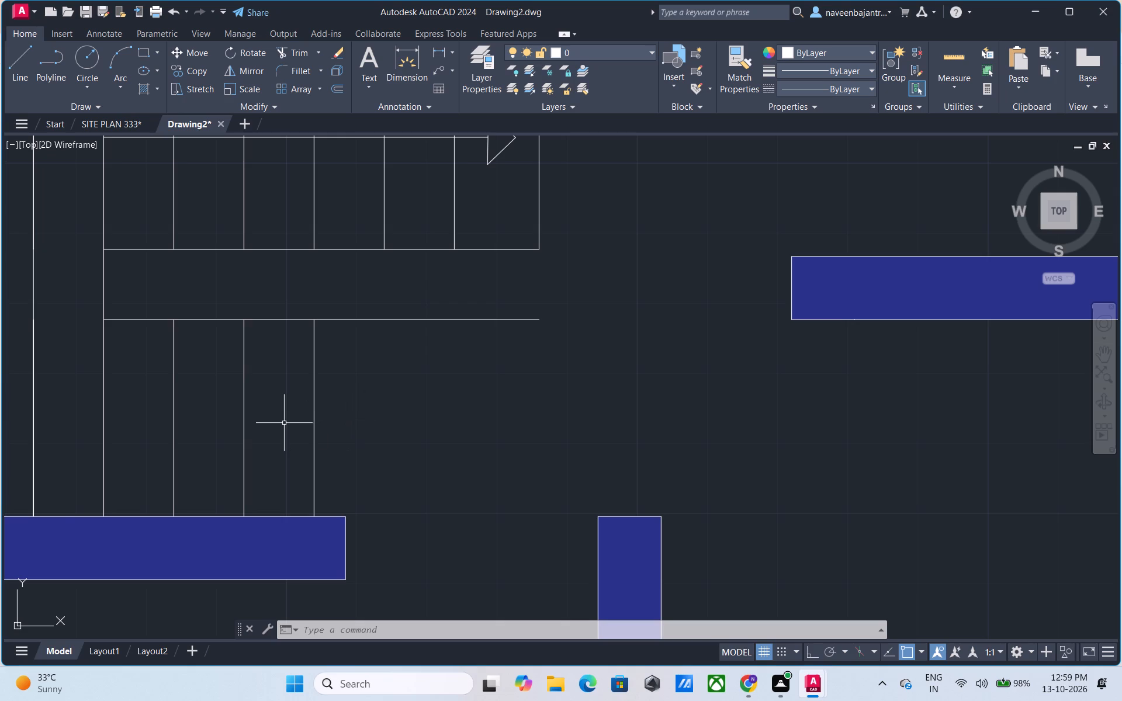
key("l")
key("space")
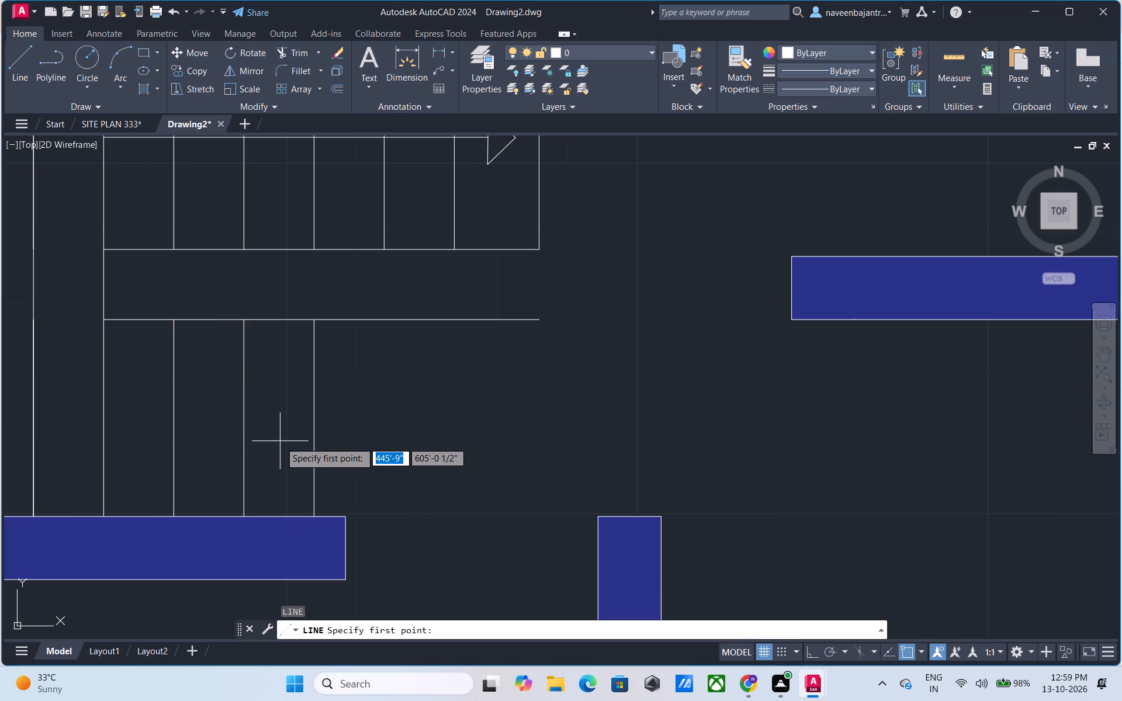
left_click(278, 446)
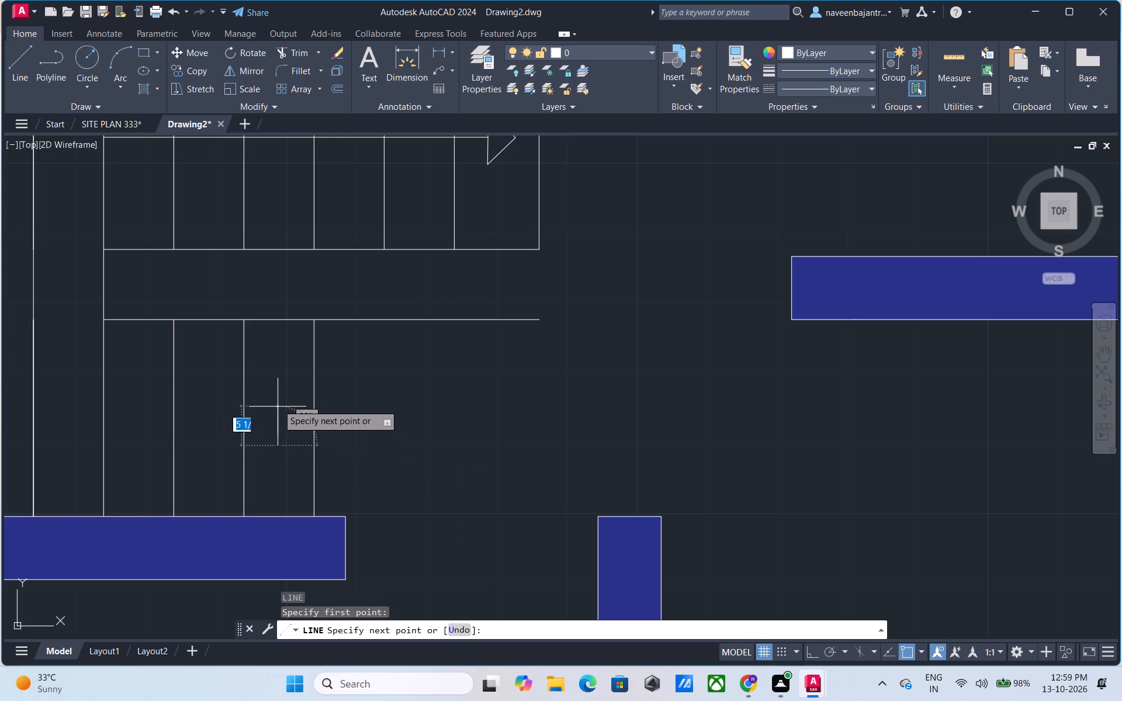
left_click(278, 391)
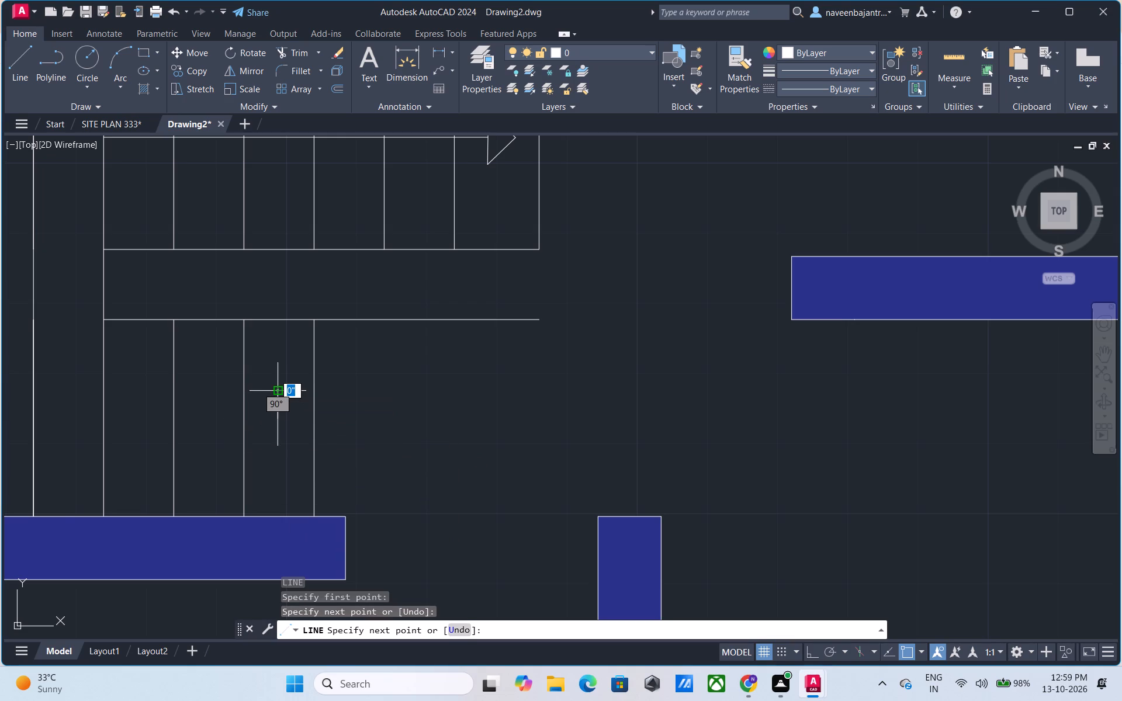
key("Escape")
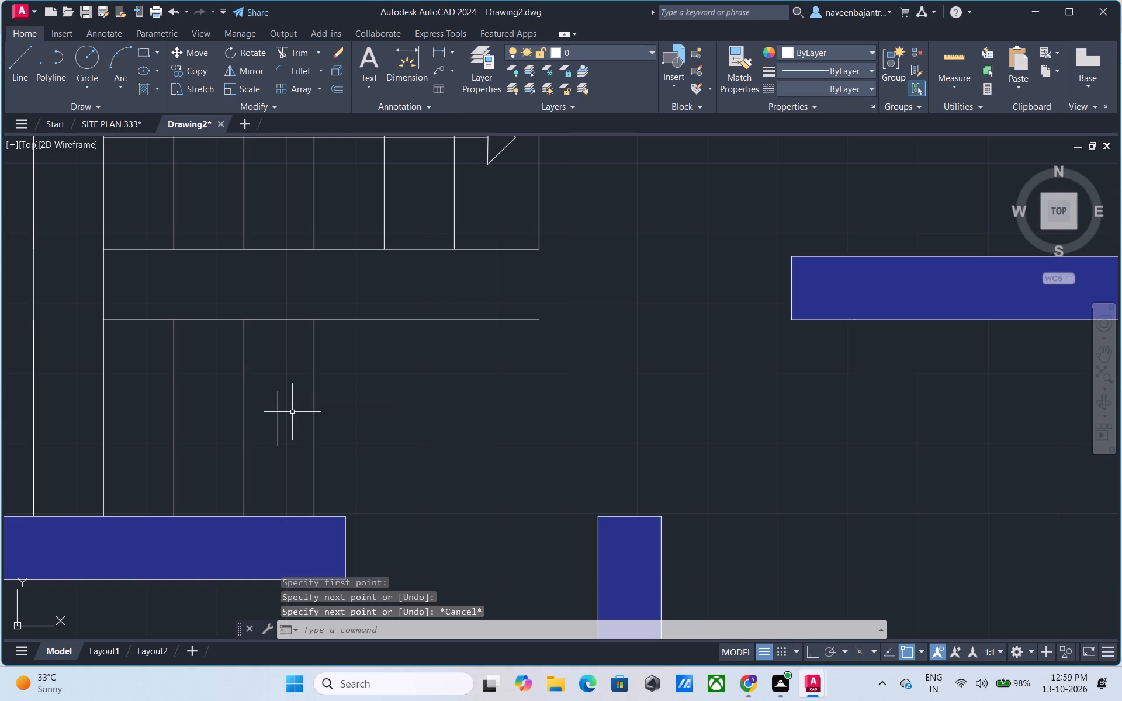
Draw an open upward-pointing arrowhead above the lower flight's vertical shaft, using two sloping lines about 6" long.
type("l")
key("space")
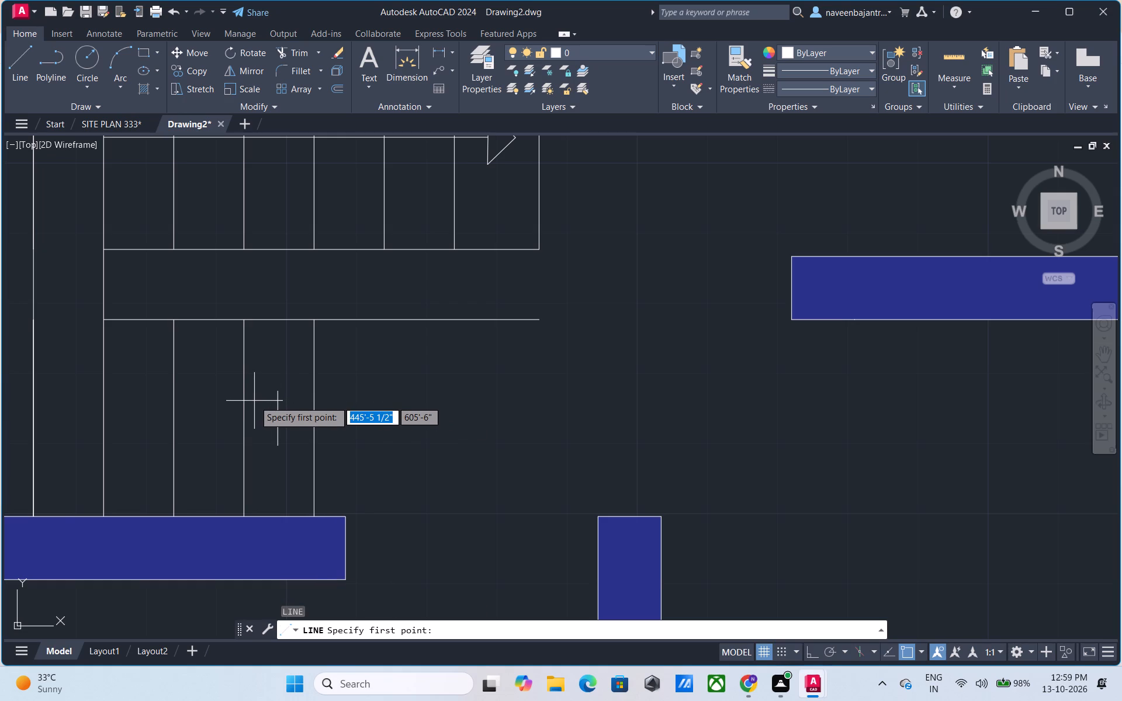
left_click(261, 400)
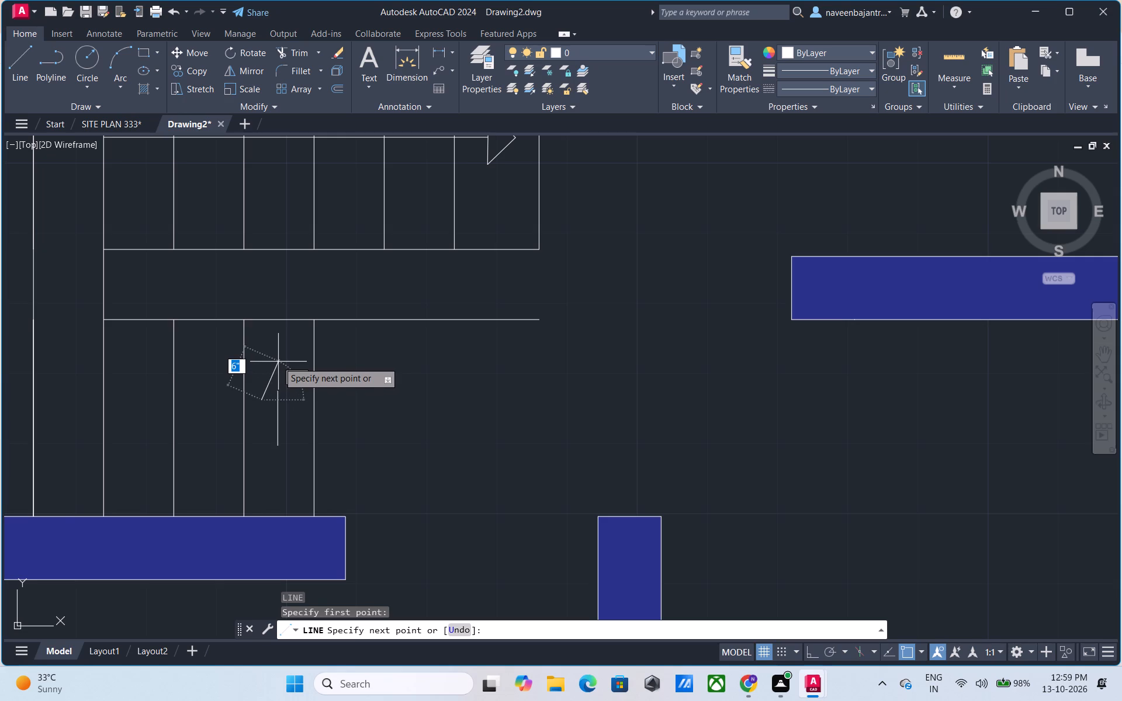
left_click(277, 361)
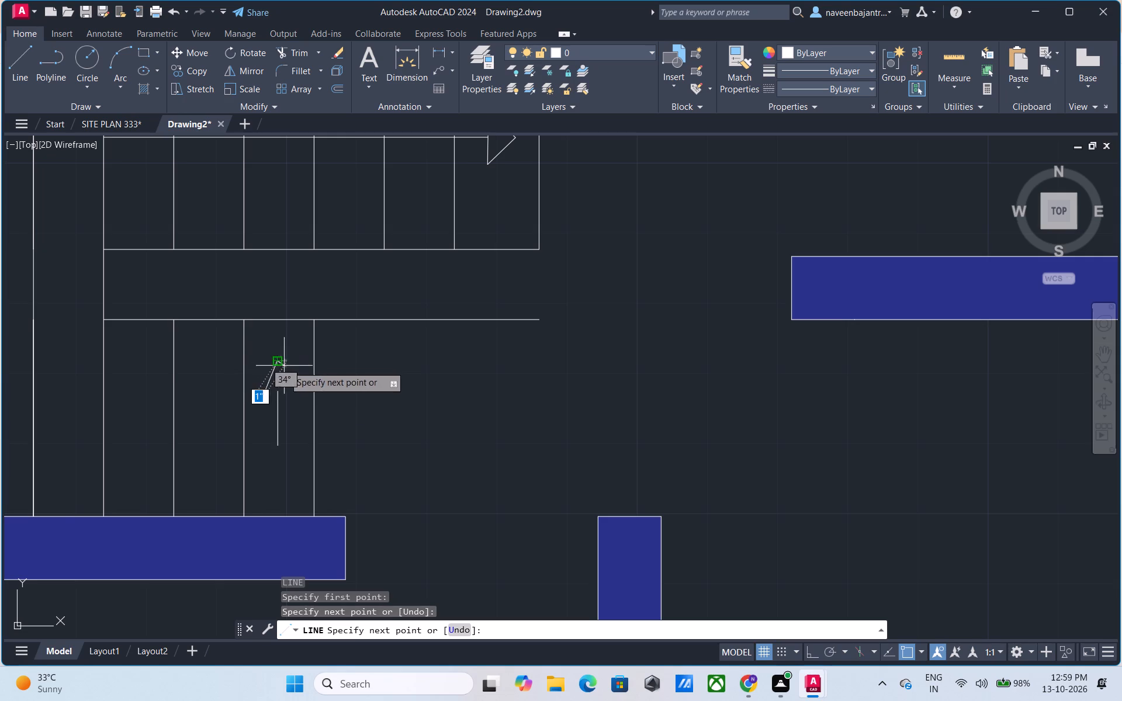
left_click(294, 401)
key("Escape")
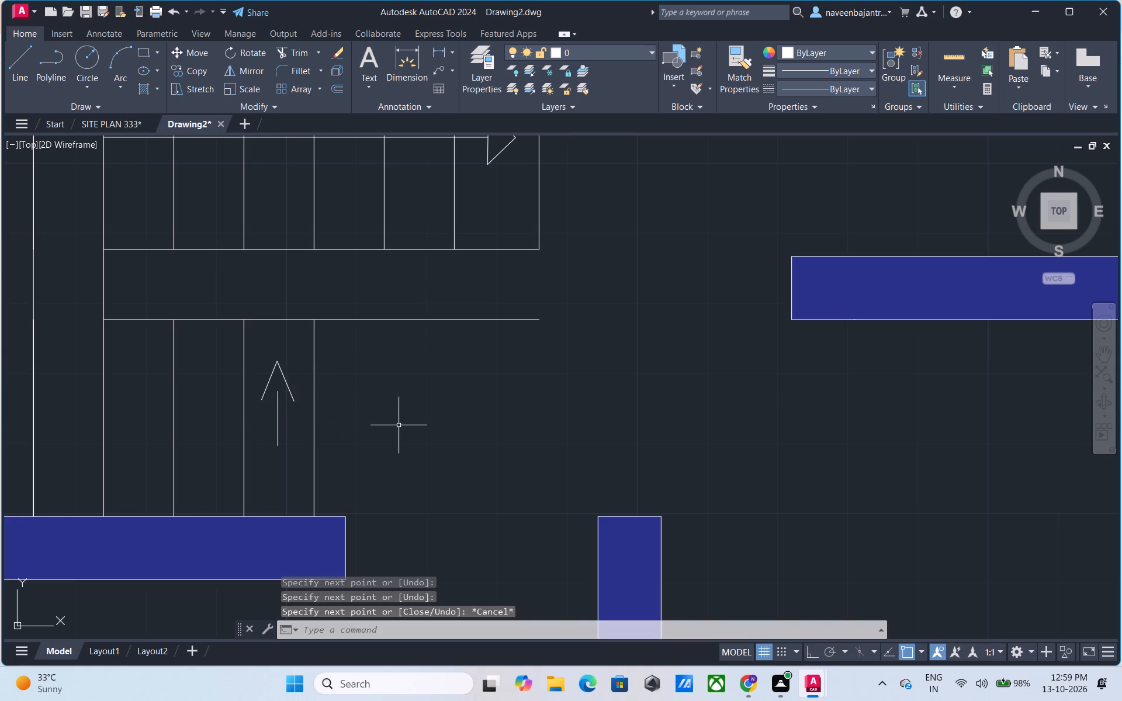
Fill the triangular arrowhead on the upper stair flight with a solid hatch in black (0,0,0).
scroll(399, 425, "down", 2)
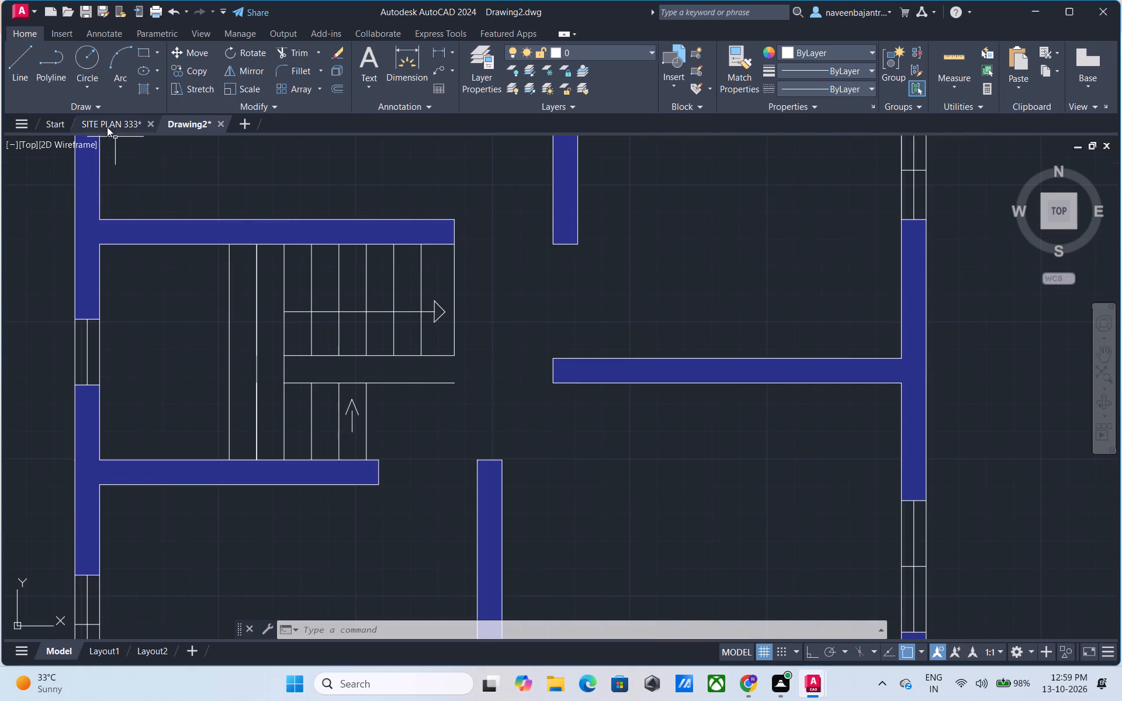
left_click(141, 88)
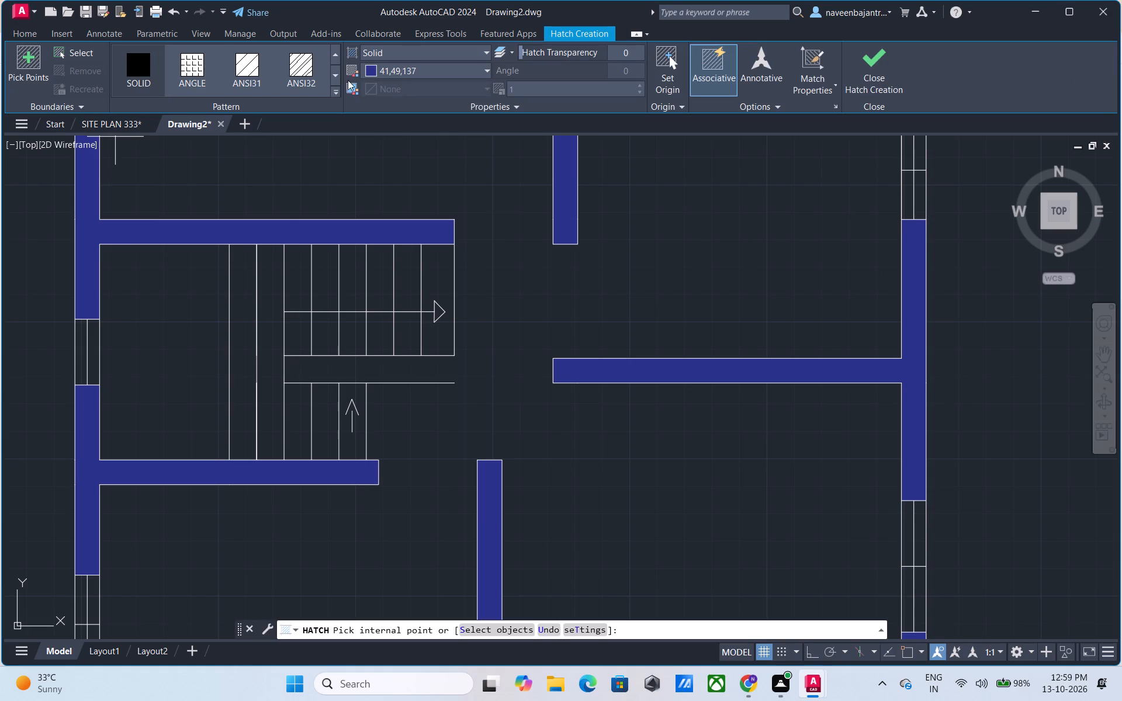
left_click(372, 69)
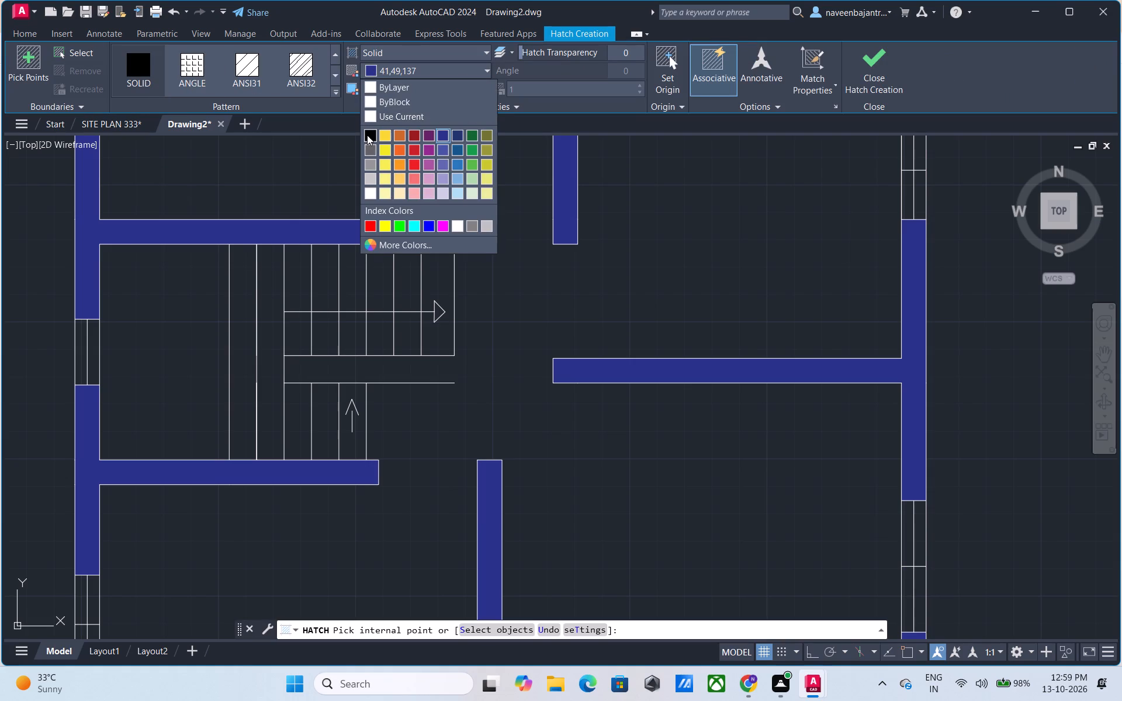
left_click(367, 135)
scroll(413, 334, "up", 4)
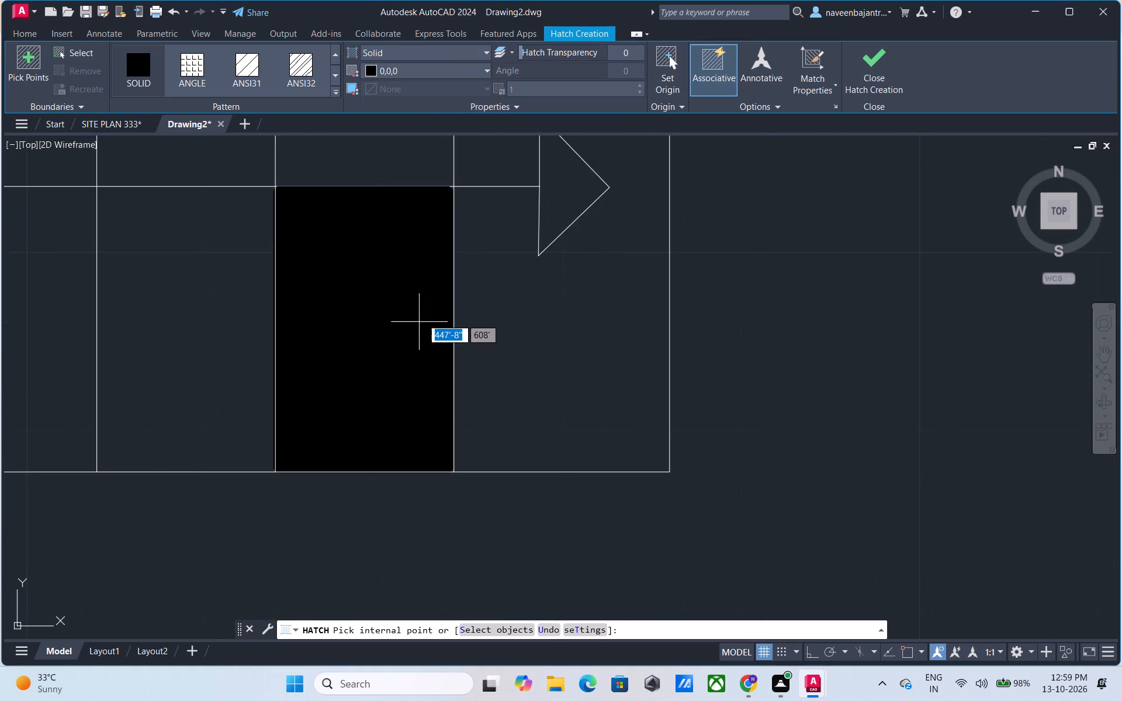
scroll(552, 192, "down", 1)
left_click(559, 190)
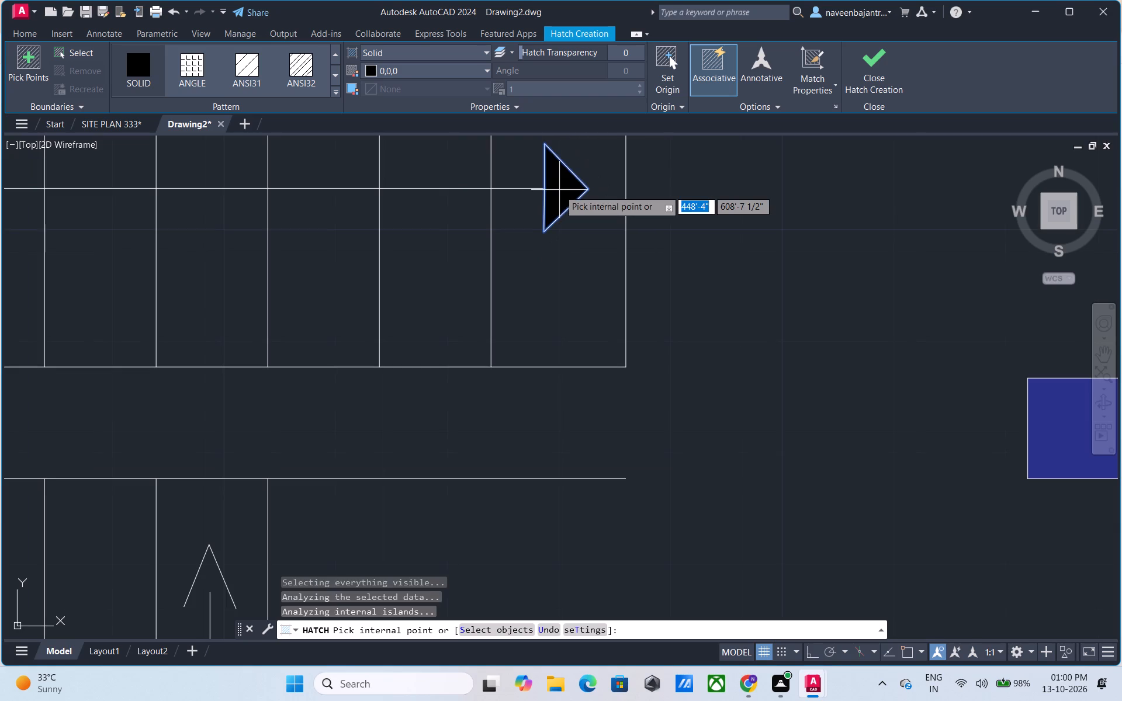
key("Escape")
Browse the blocks of the Plant Process.dwg sample in DesignCenter for items suited to the floor plan.
scroll(563, 234, "down", 3)
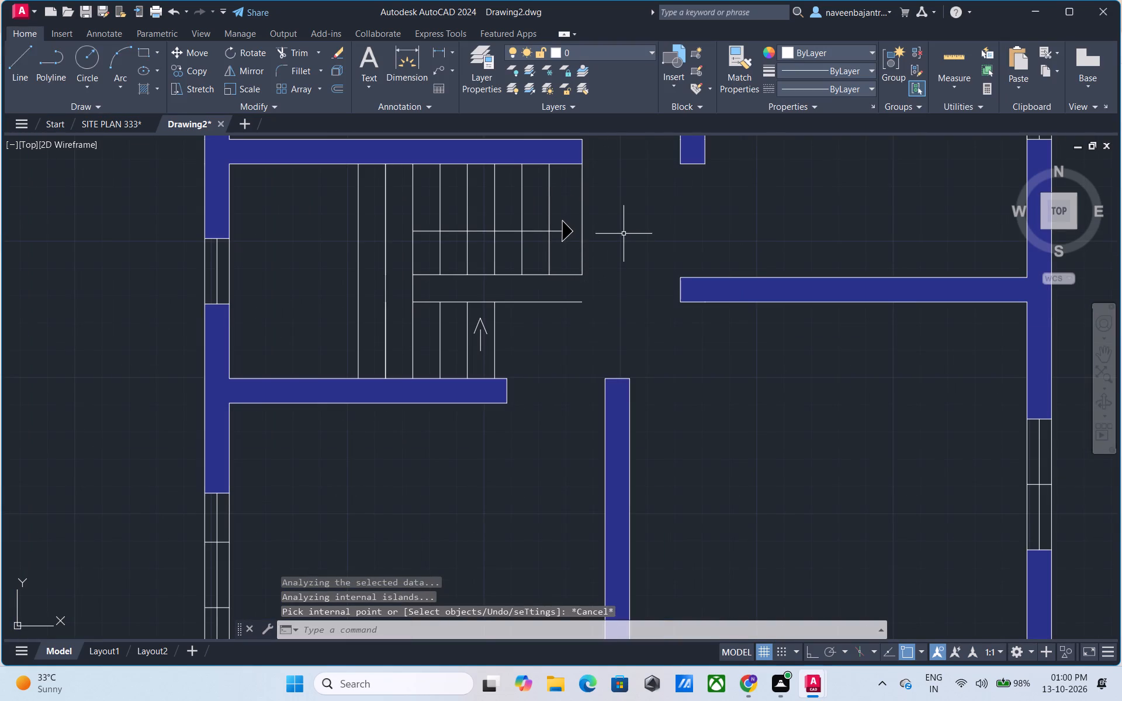
middle_click_drag(624, 234, 591, 296)
scroll(591, 296, "down", 1)
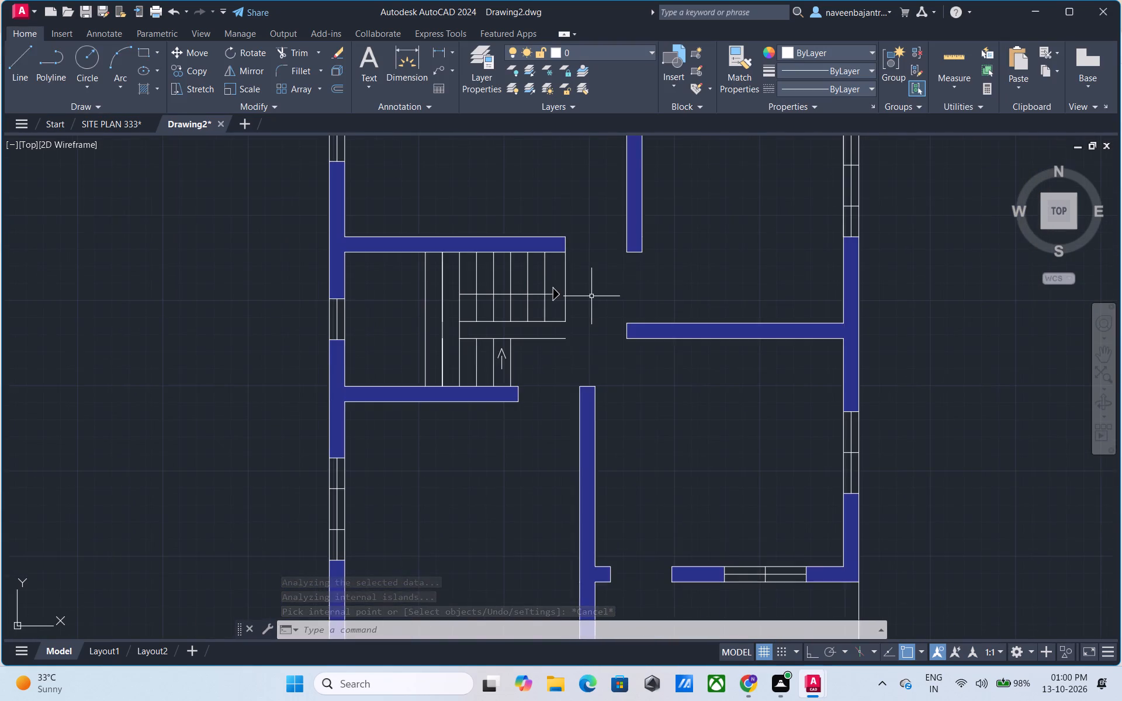
scroll(591, 296, "down", 1)
middle_click_drag(650, 260, 650, 261)
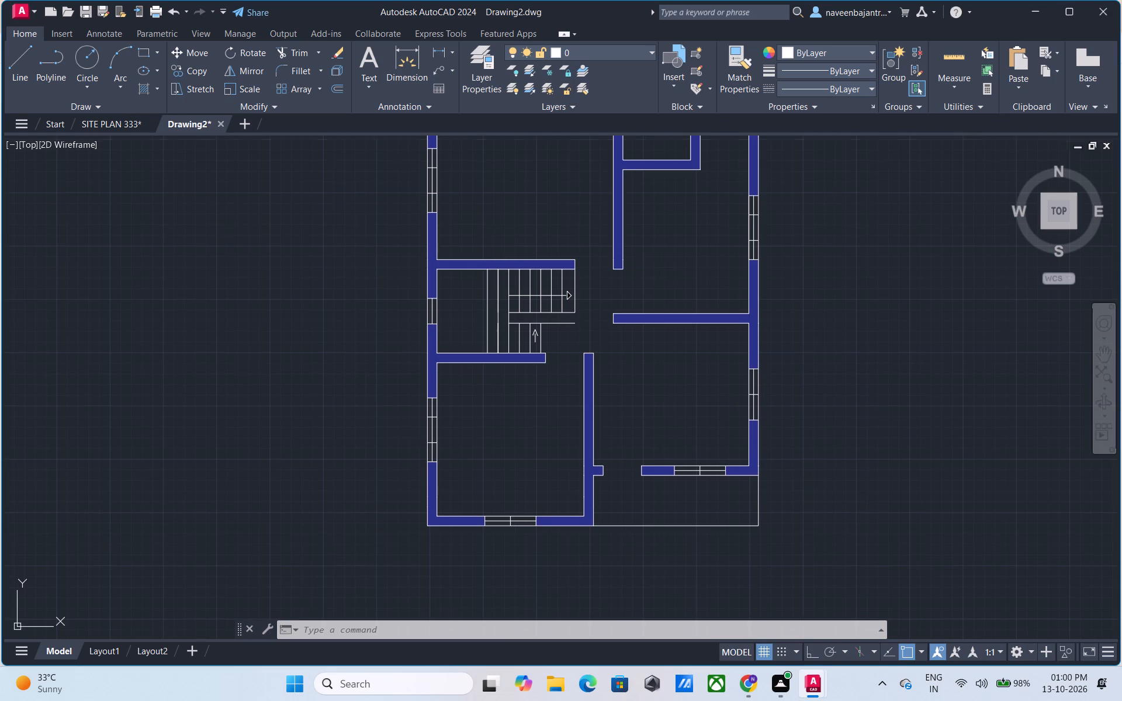
middle_click_drag(650, 261, 546, 333)
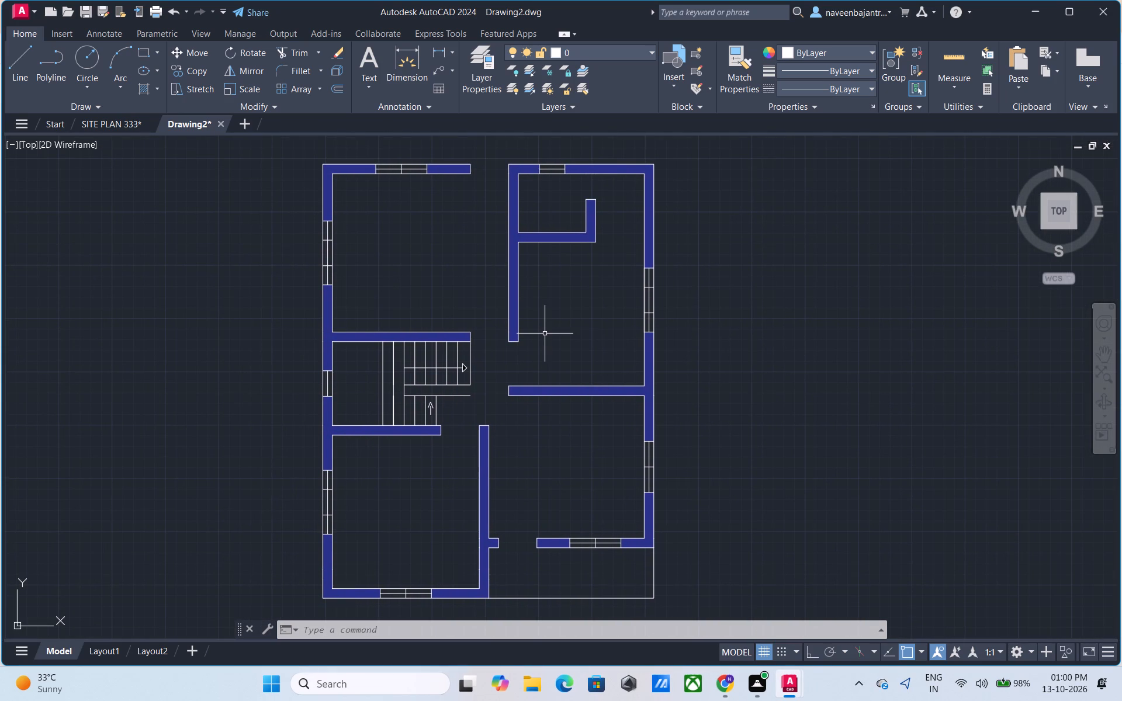
type("dc")
key("space")
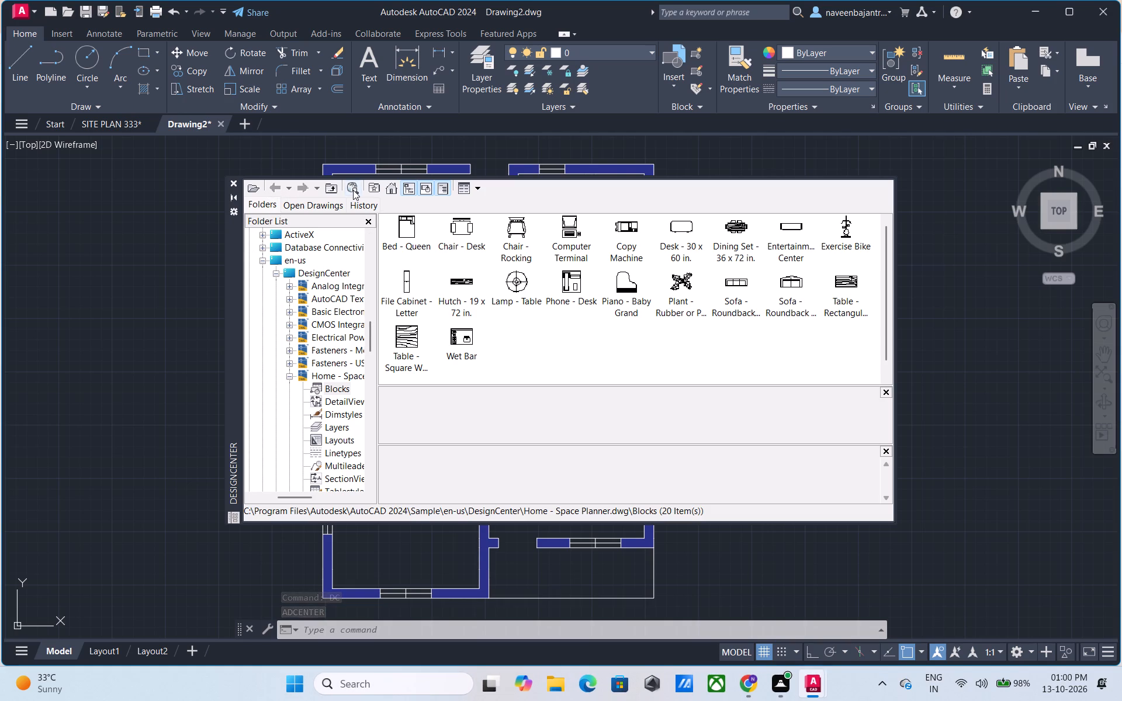
left_click(392, 192)
double_click(518, 235)
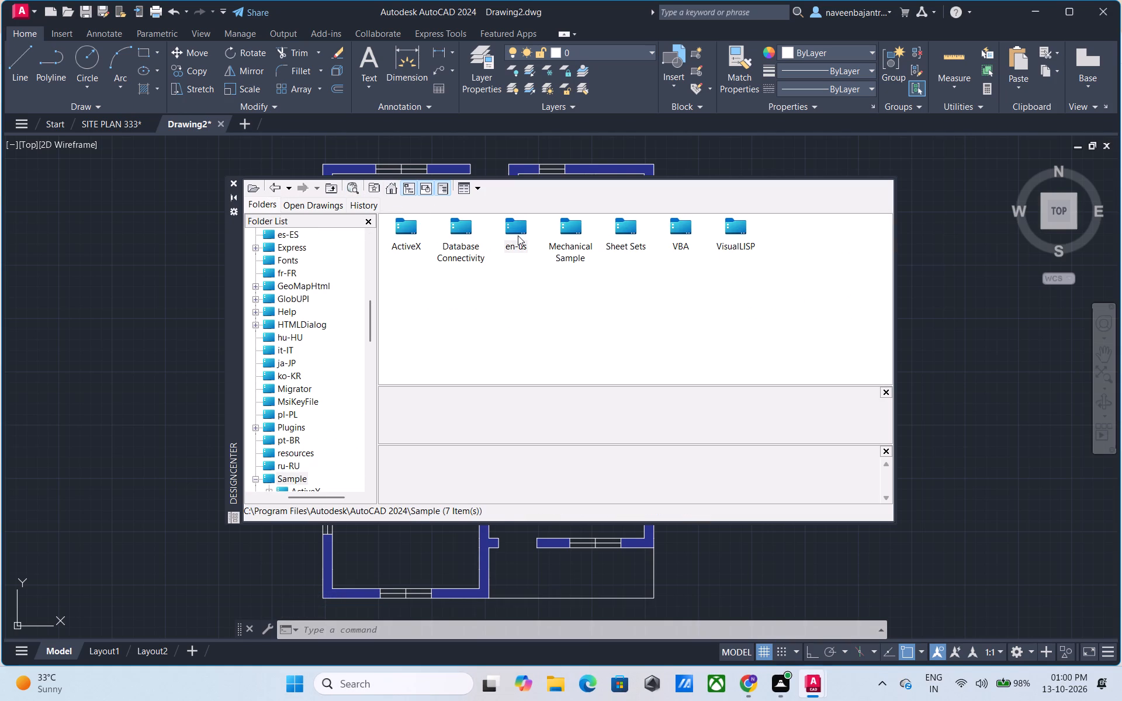
double_click(428, 238)
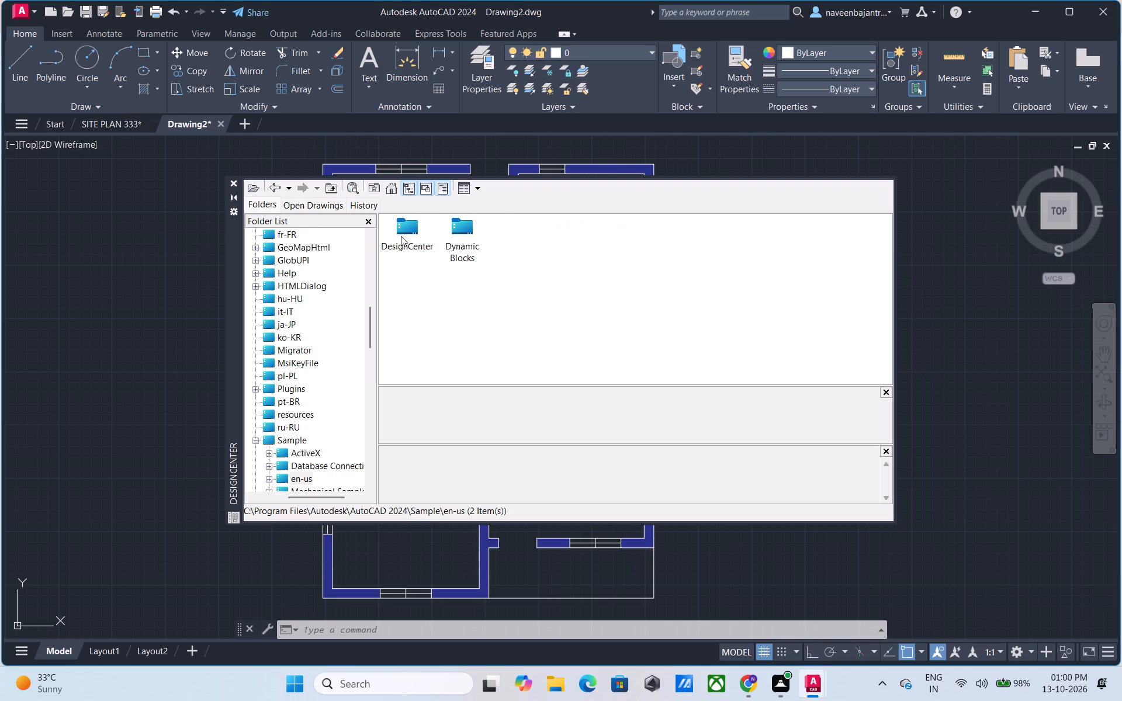
double_click(404, 232)
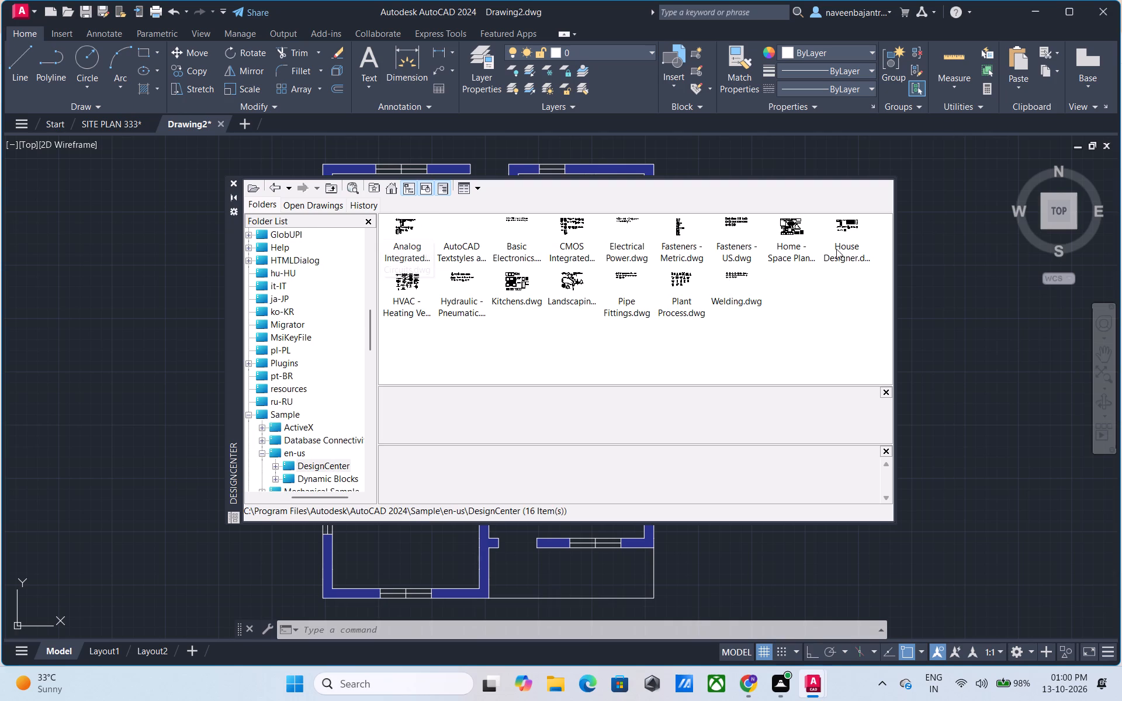
double_click(687, 279)
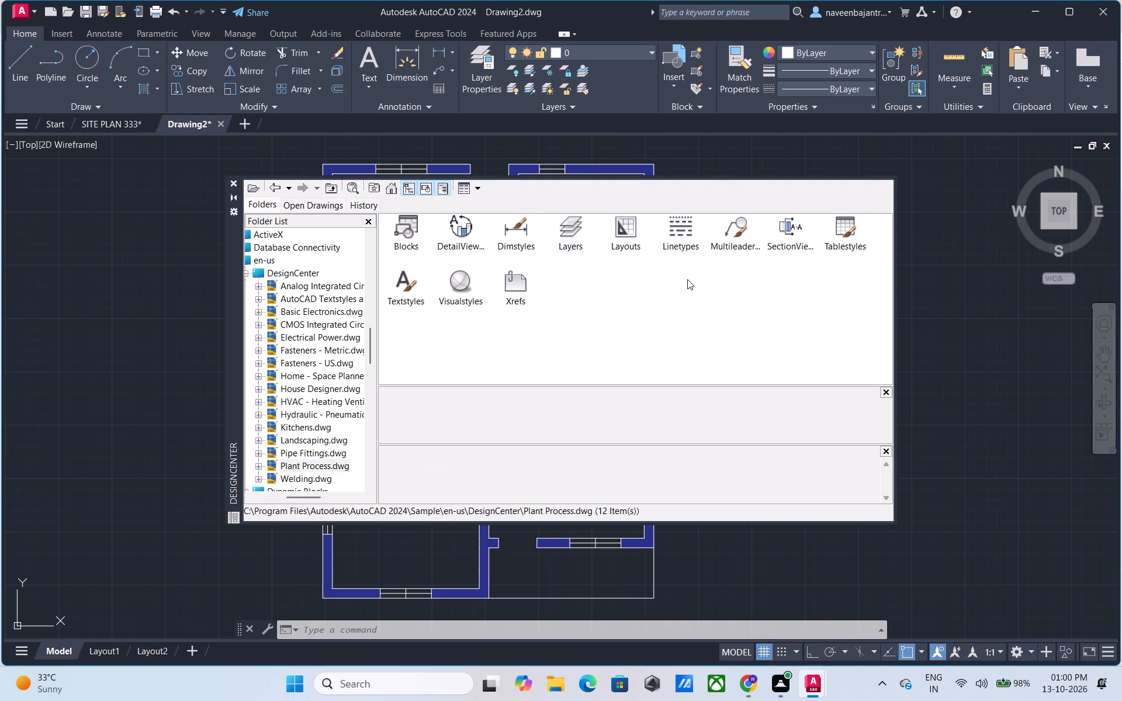
double_click(417, 229)
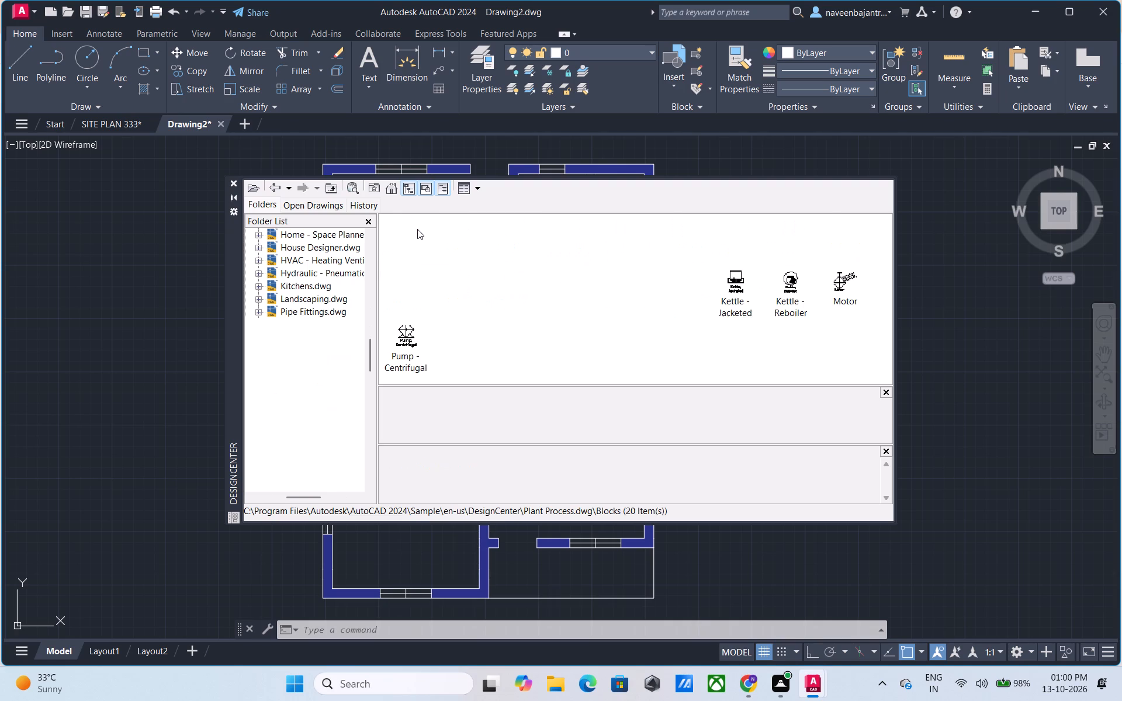
Browse the blocks of the Landscaping.dwg sample in DesignCenter, and close DesignCenter.
left_click(278, 188)
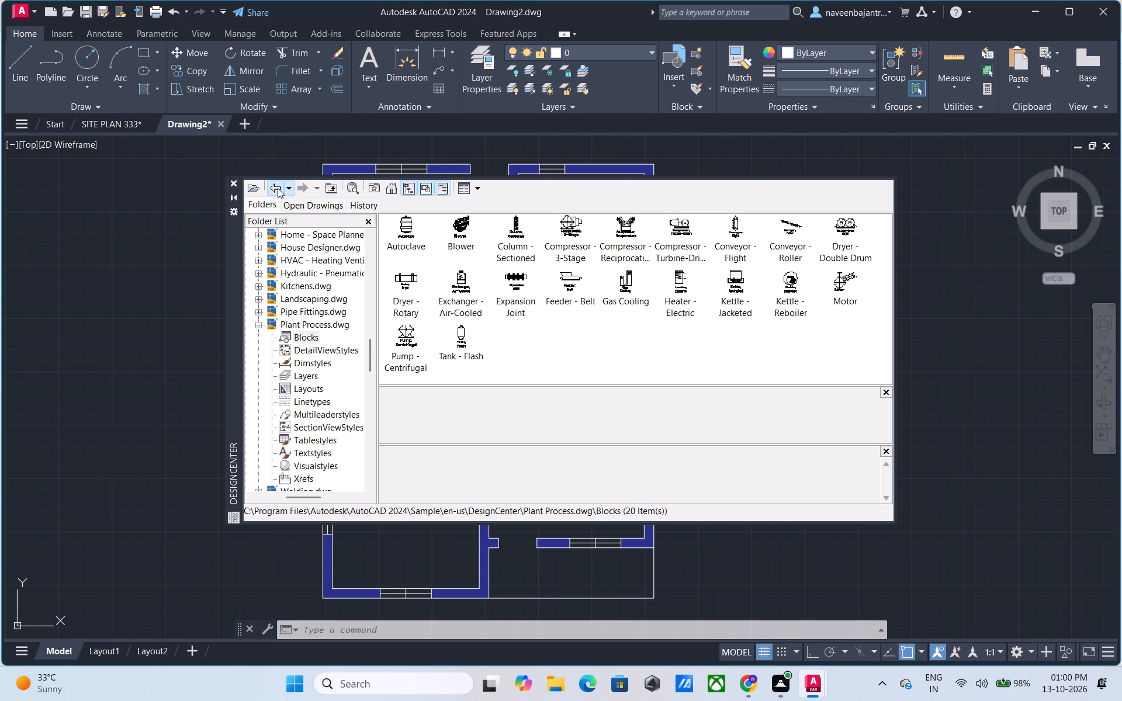
left_click(278, 188)
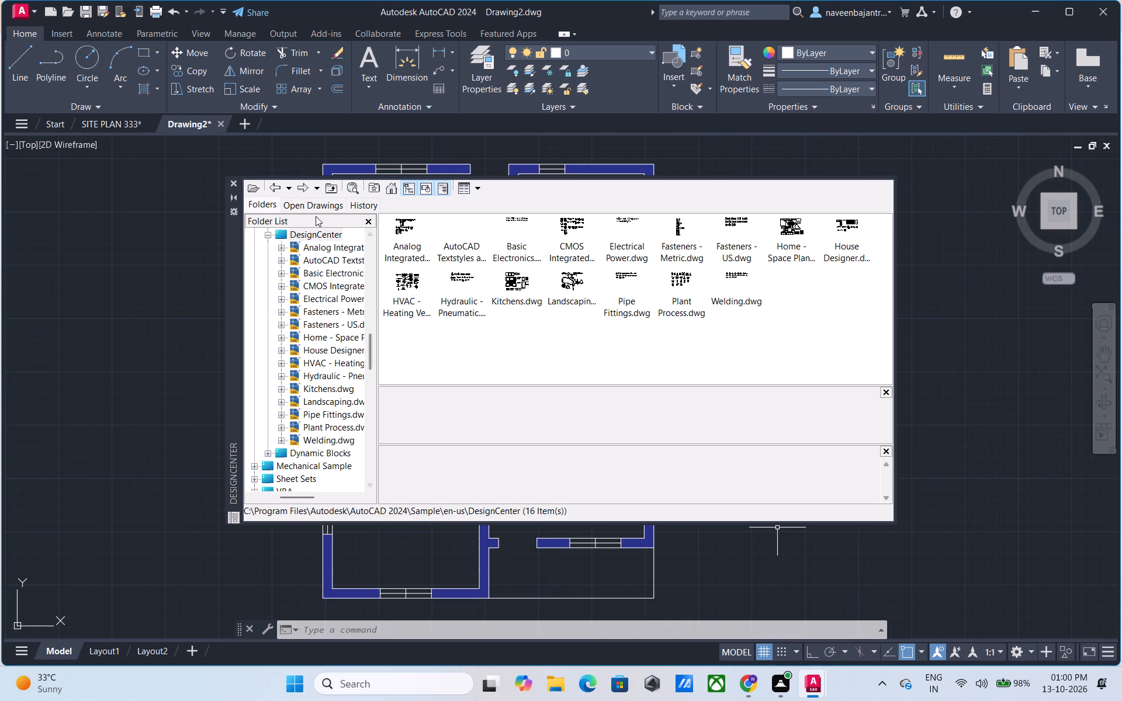
left_click(282, 190)
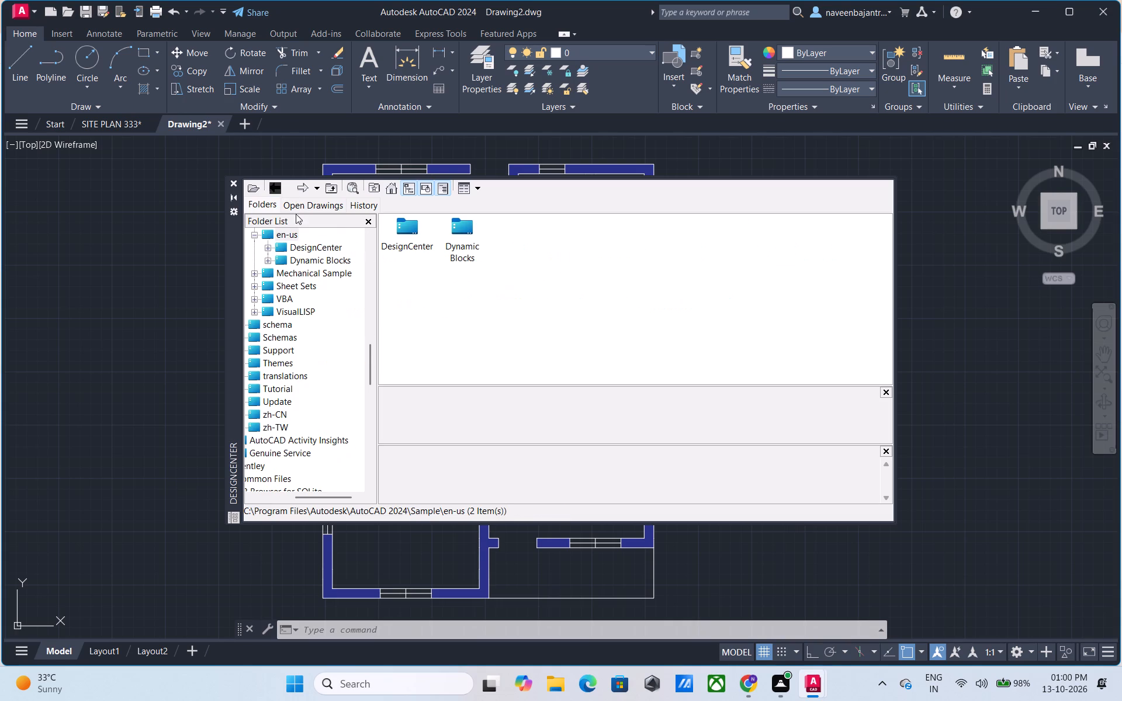
double_click(414, 228)
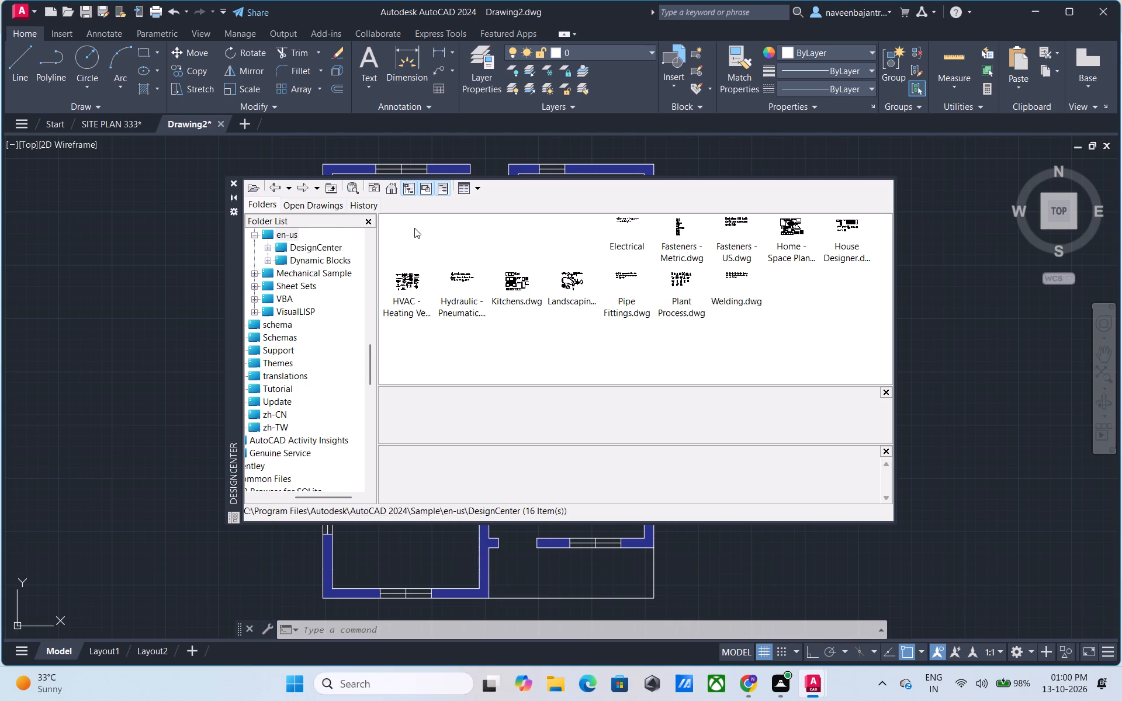
double_click(577, 280)
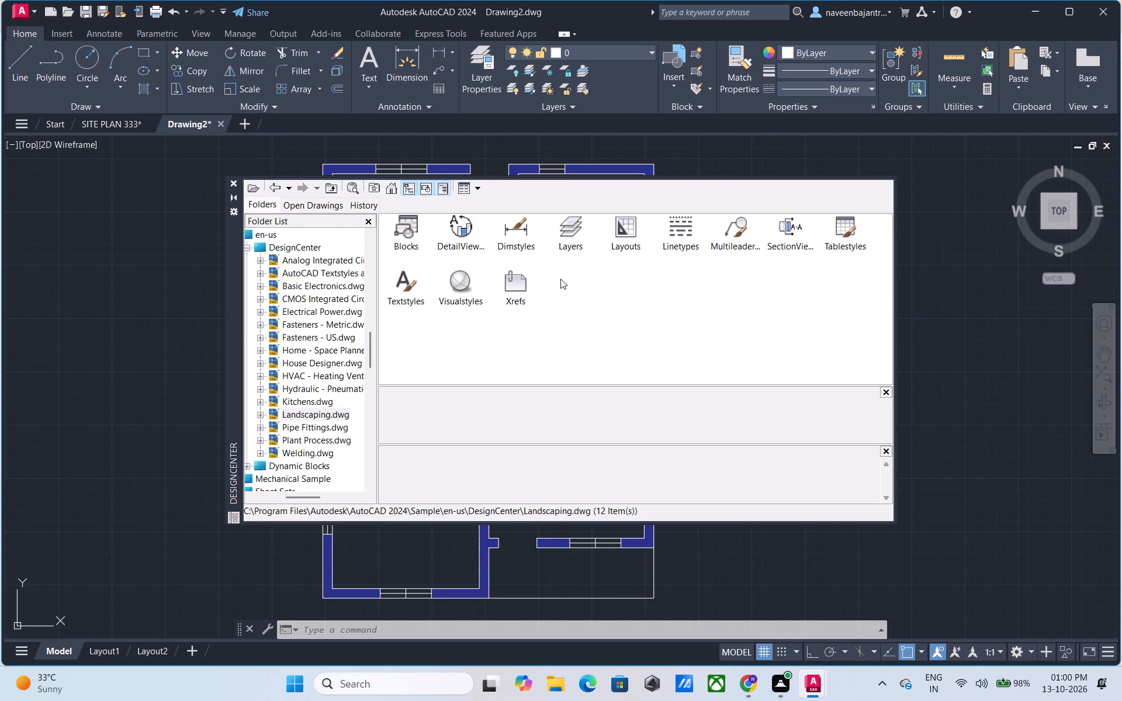
double_click(398, 239)
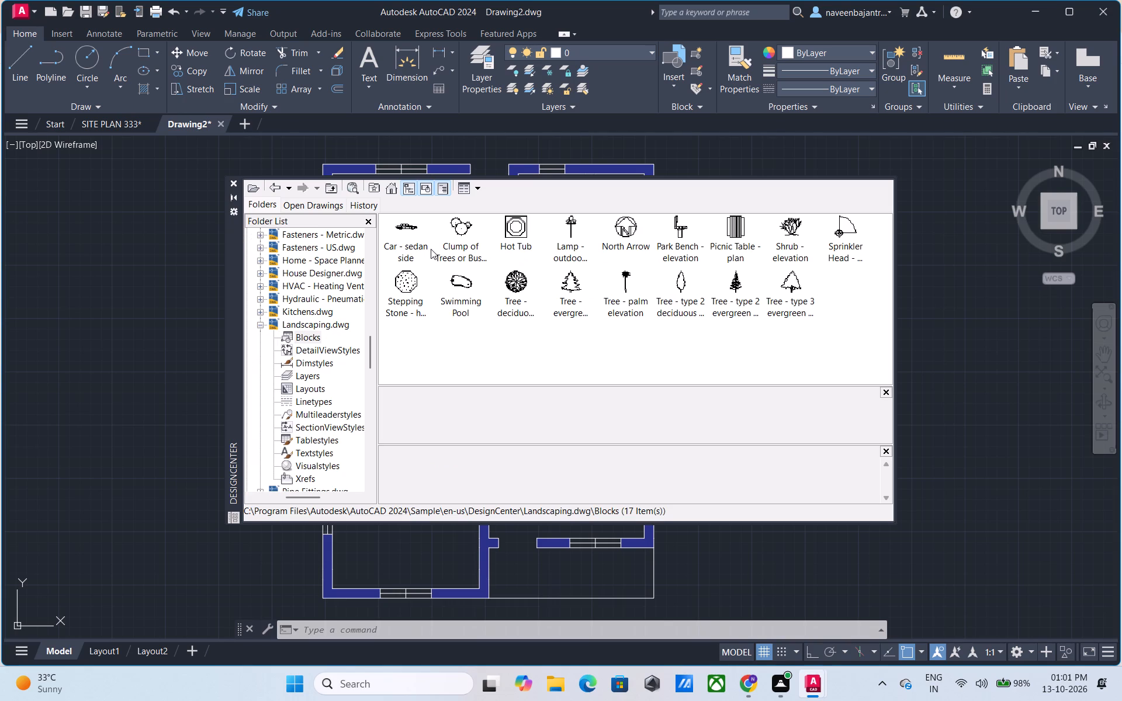
left_click(234, 183)
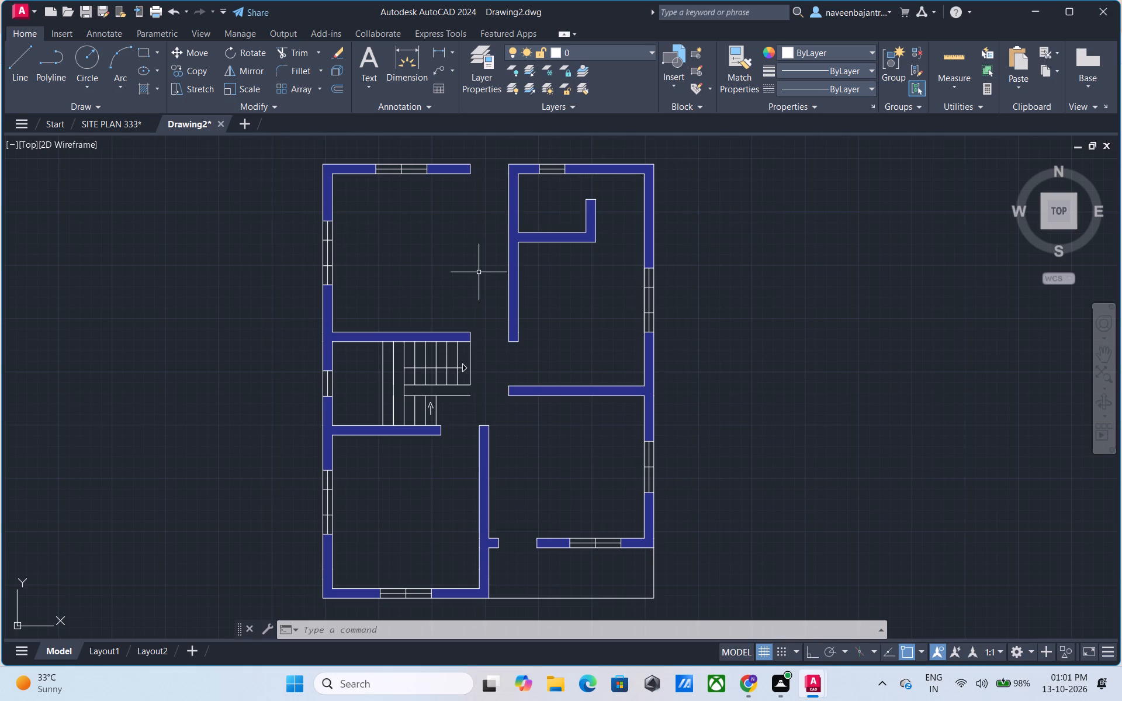
Insert the Toilet - Imperial block from the Architectural tool palette in the empty space east of the plan, and close the palette.
type("tp")
key("space")
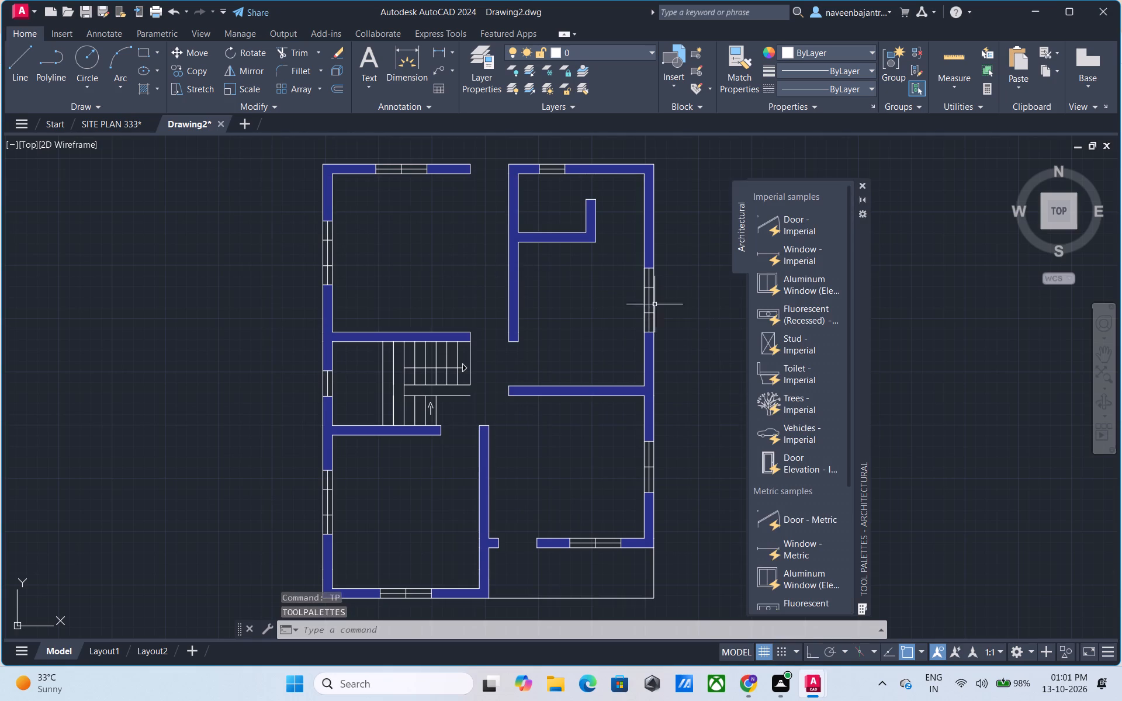
left_click_drag(805, 376, 921, 369)
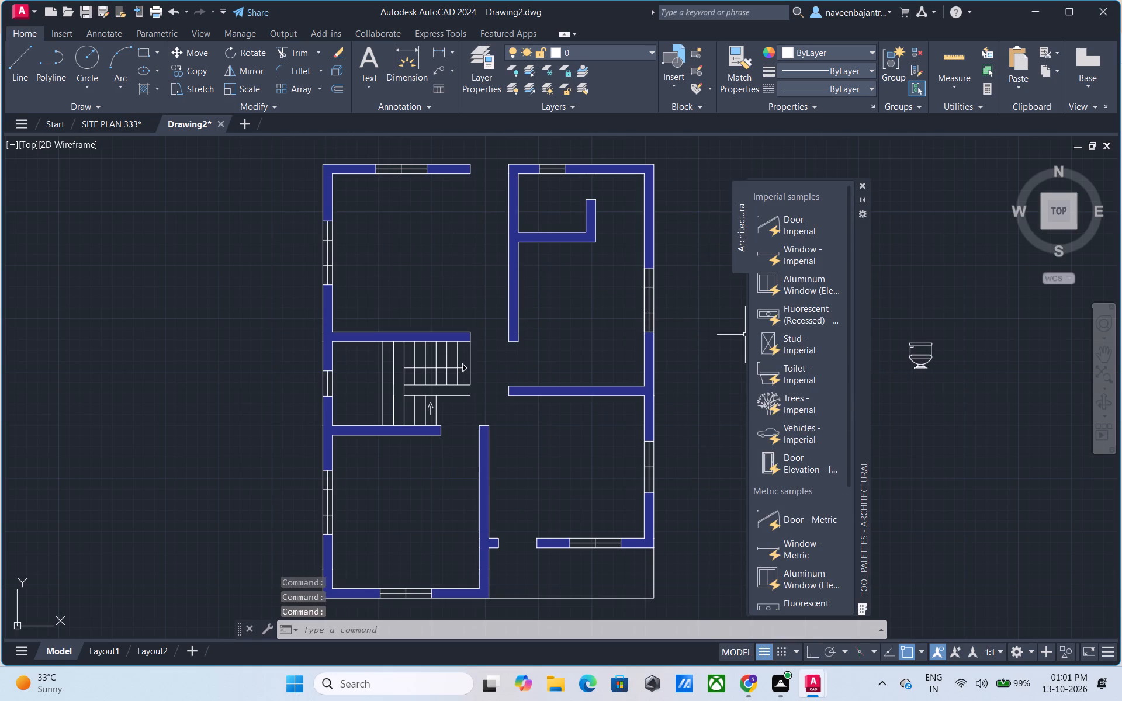
key("Escape")
left_click(861, 184)
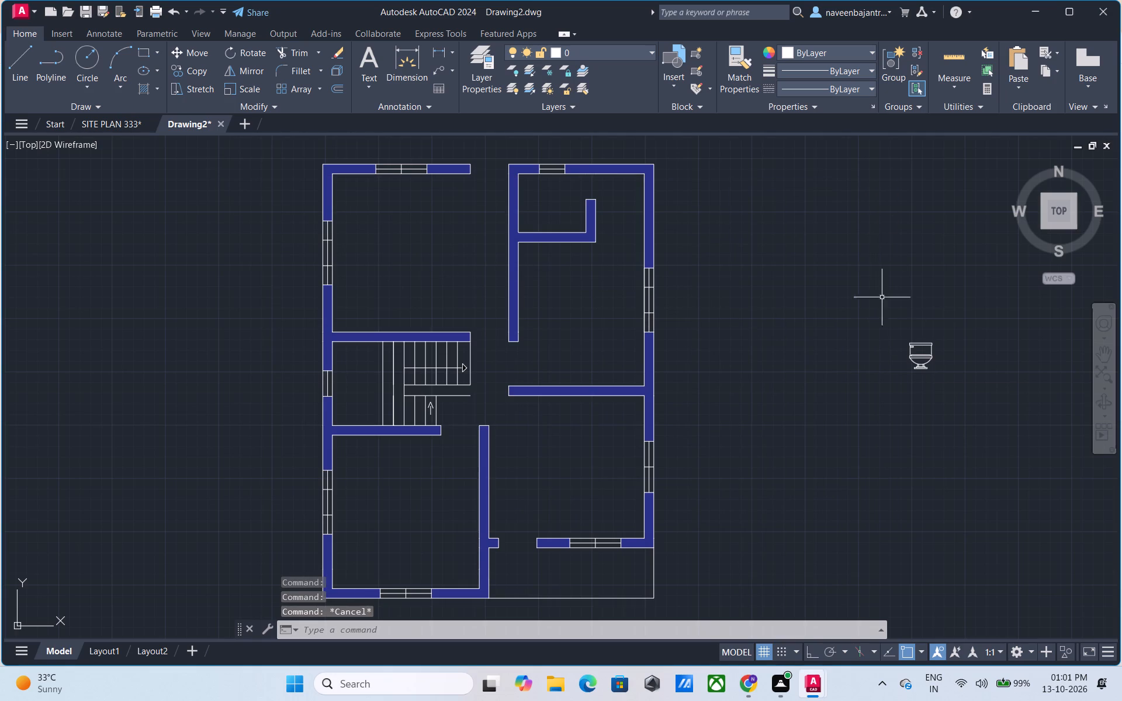
Switch the inserted toilet block's view to Elongated (Plan).
left_click(917, 357)
left_click(908, 376)
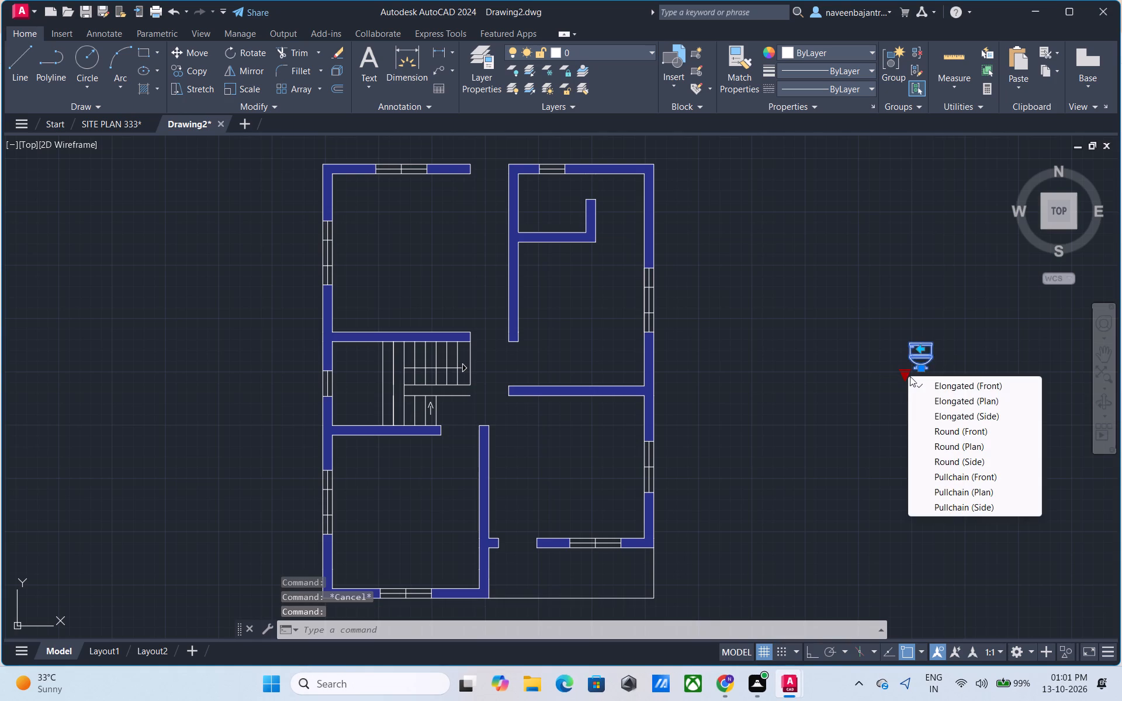
left_click(923, 398)
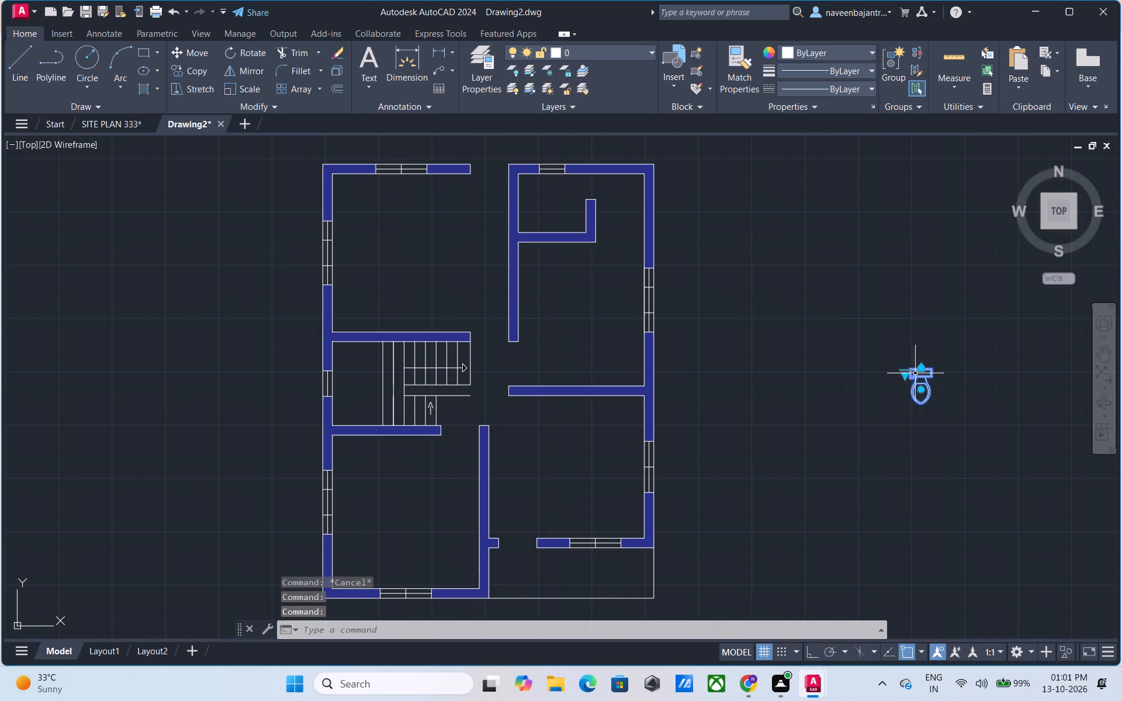
key("Escape")
Rotate the toilet block 90° counterclockwise about its tank's upper-left corner with Ortho on, so the bowl points east.
key("F8")
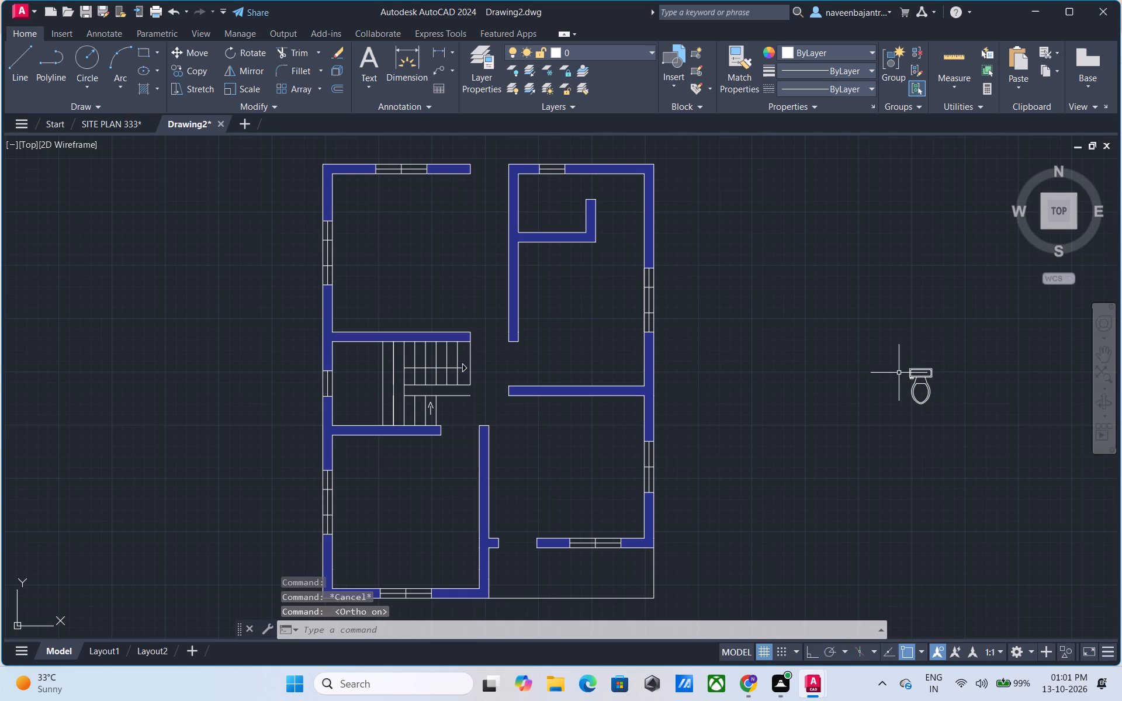
left_click(909, 369)
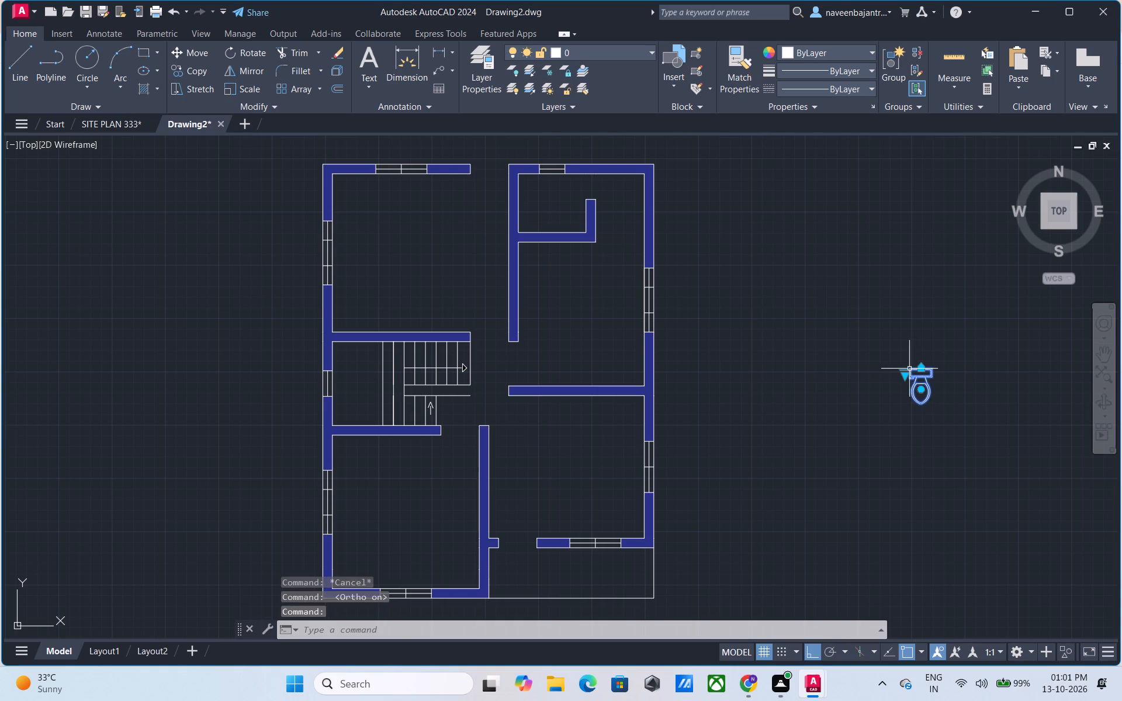
key("r")
type("o")
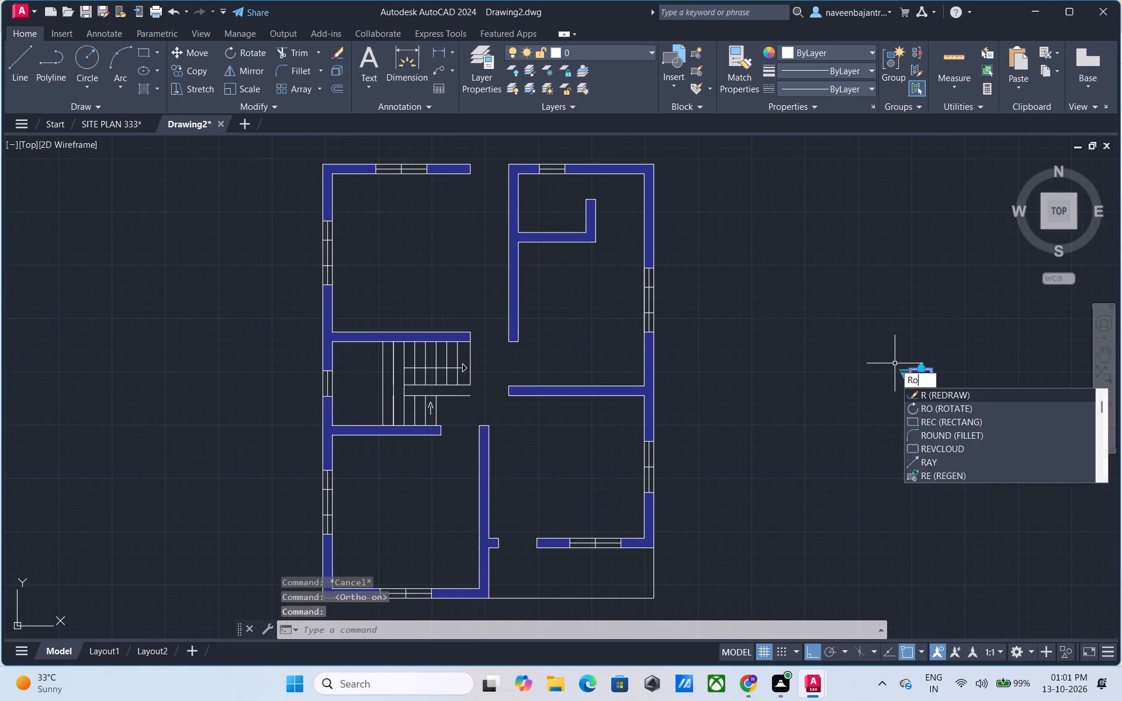
key("space")
scroll(909, 367, "up", 1)
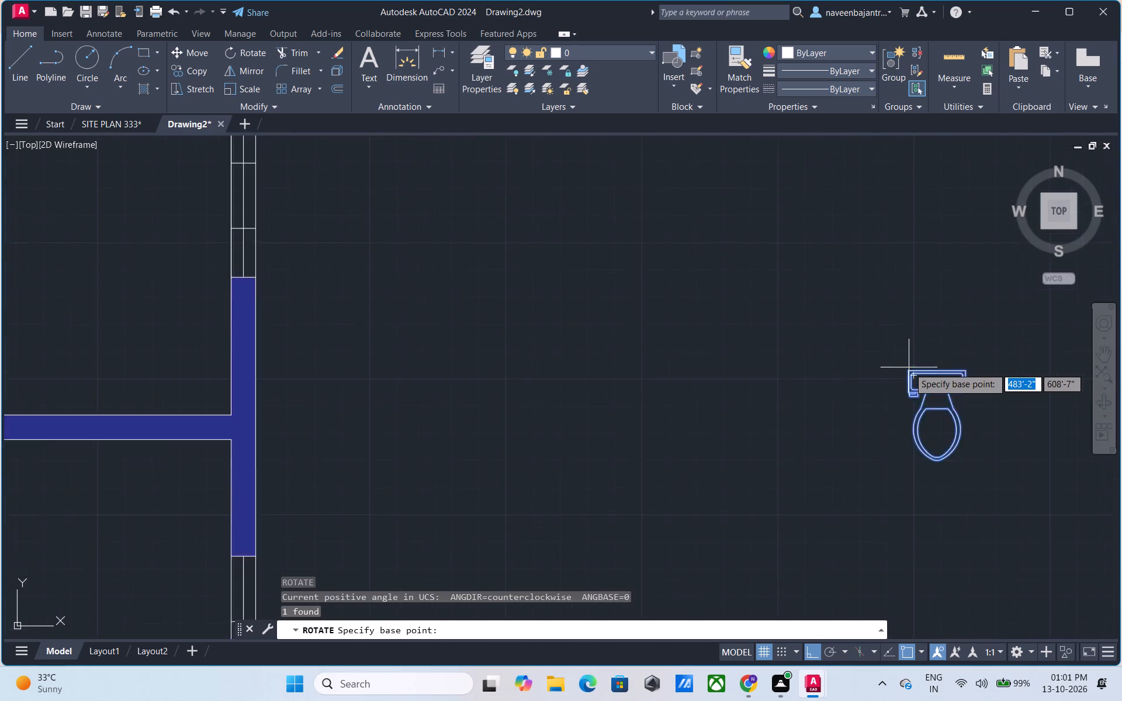
scroll(909, 367, "up", 2)
left_click(909, 370)
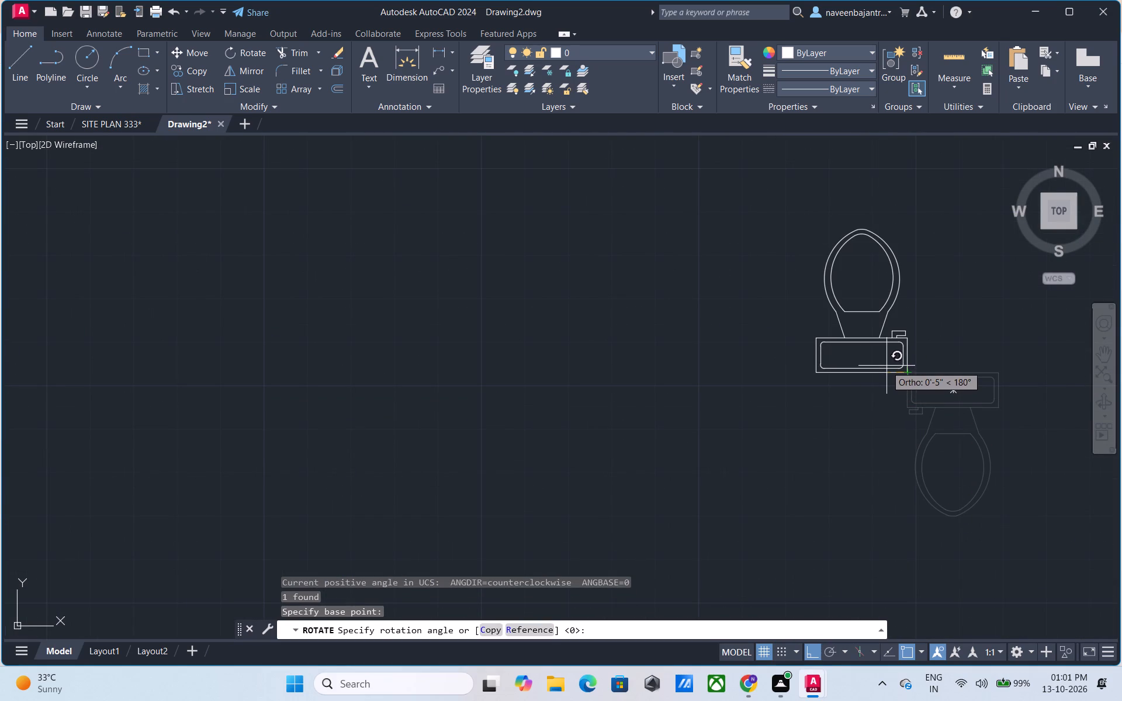
left_click(896, 356)
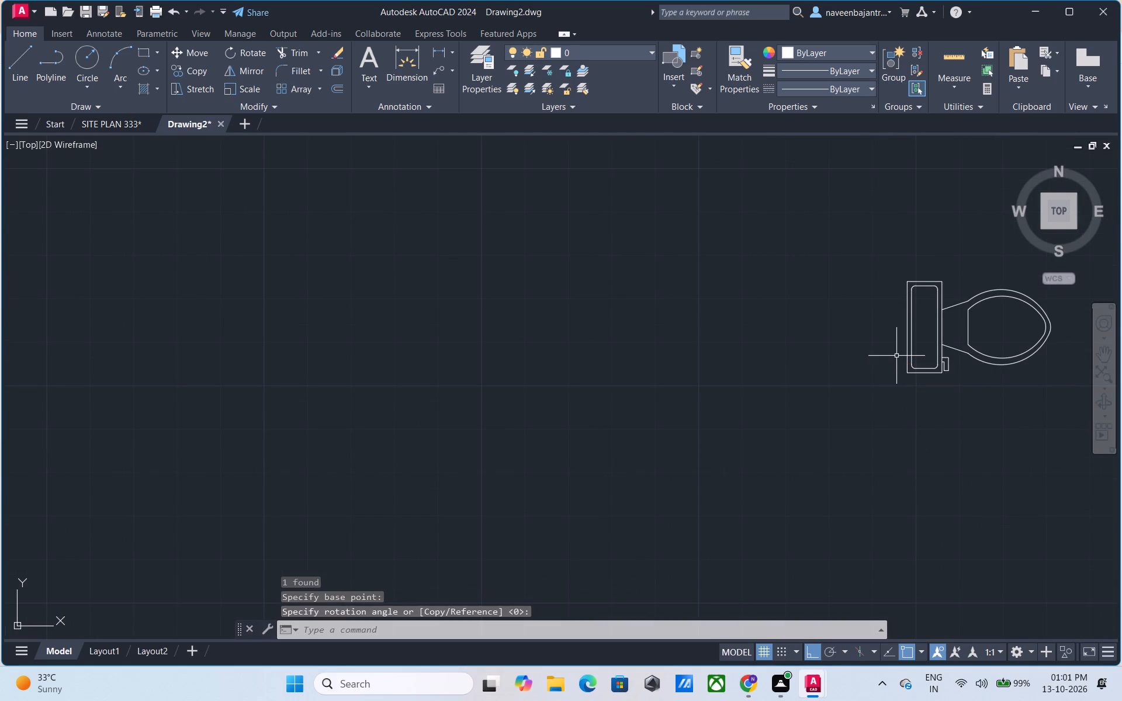
key("Escape")
Move the toilet by its tank's upper-left corner into the small northern bathroom, with the tank just off the west wall and Ortho off.
scroll(896, 362, "down", 4)
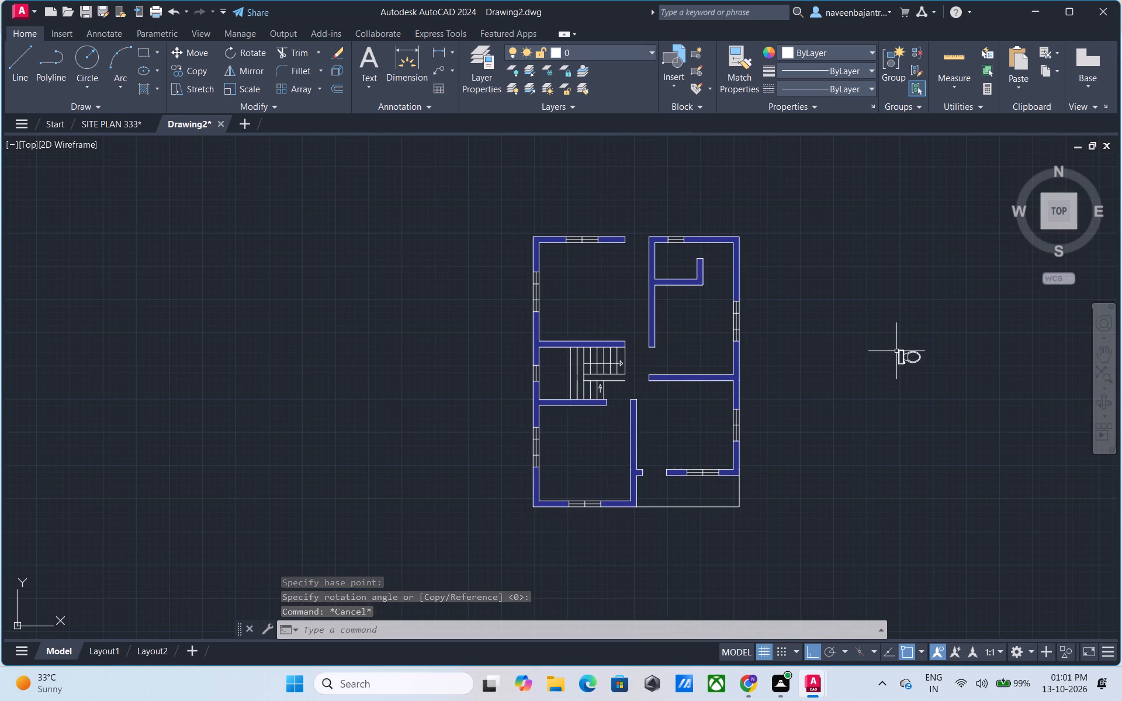
left_click(899, 351)
type("m")
key("space")
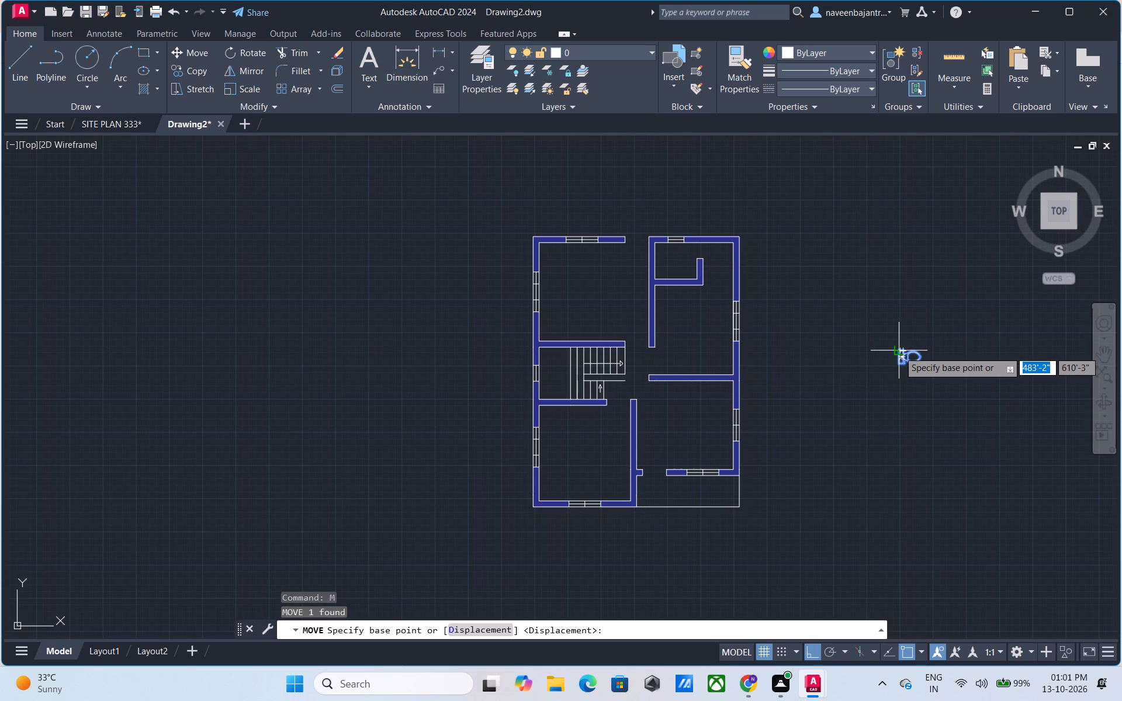
key("F8")
scroll(899, 351, "up", 4)
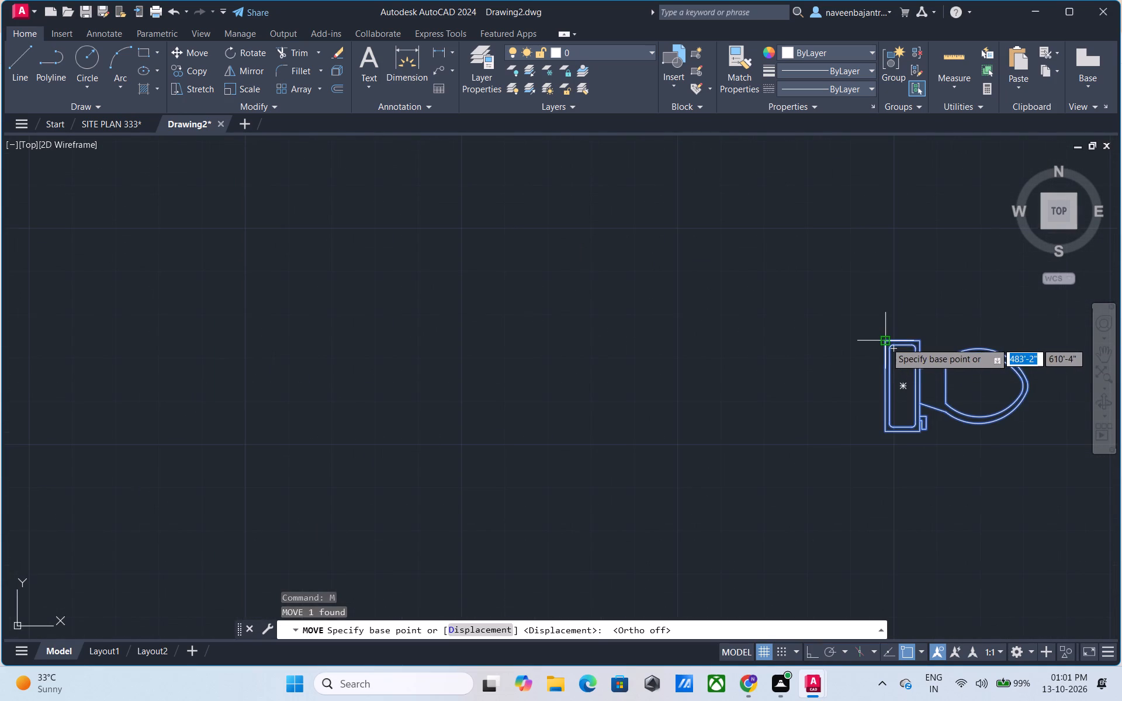
left_click(886, 342)
scroll(437, 257, "down", 3)
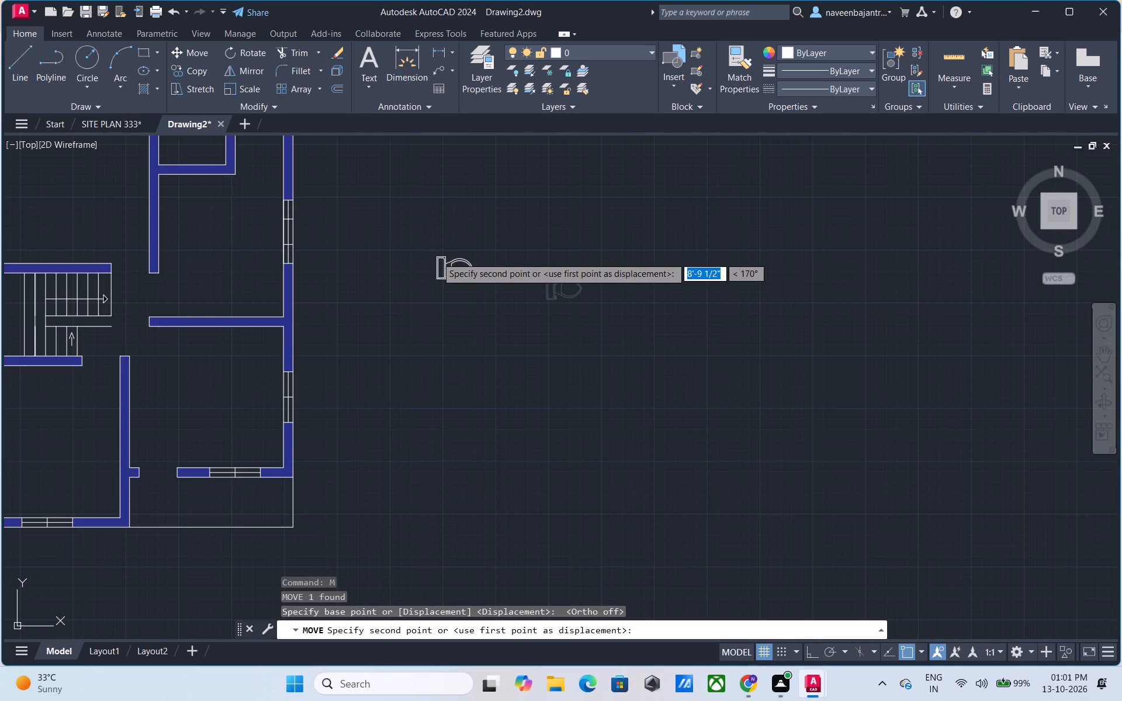
middle_click_drag(437, 257, 494, 295)
middle_click_drag(428, 273, 716, 447)
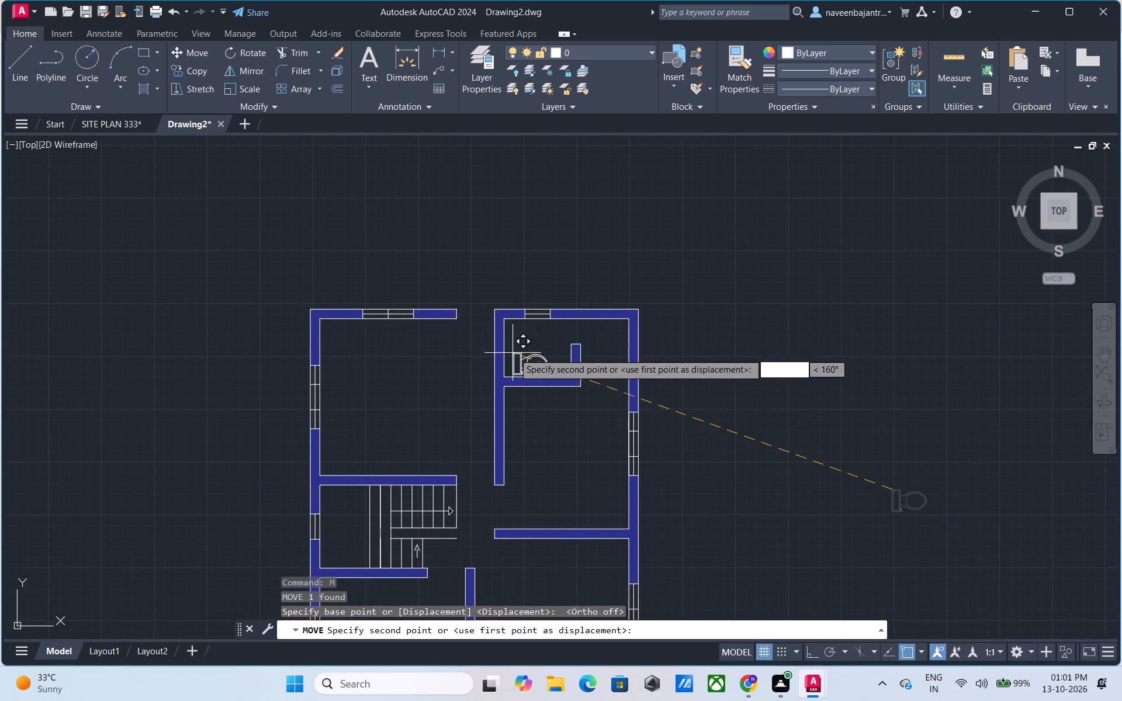
scroll(515, 353, "up", 3)
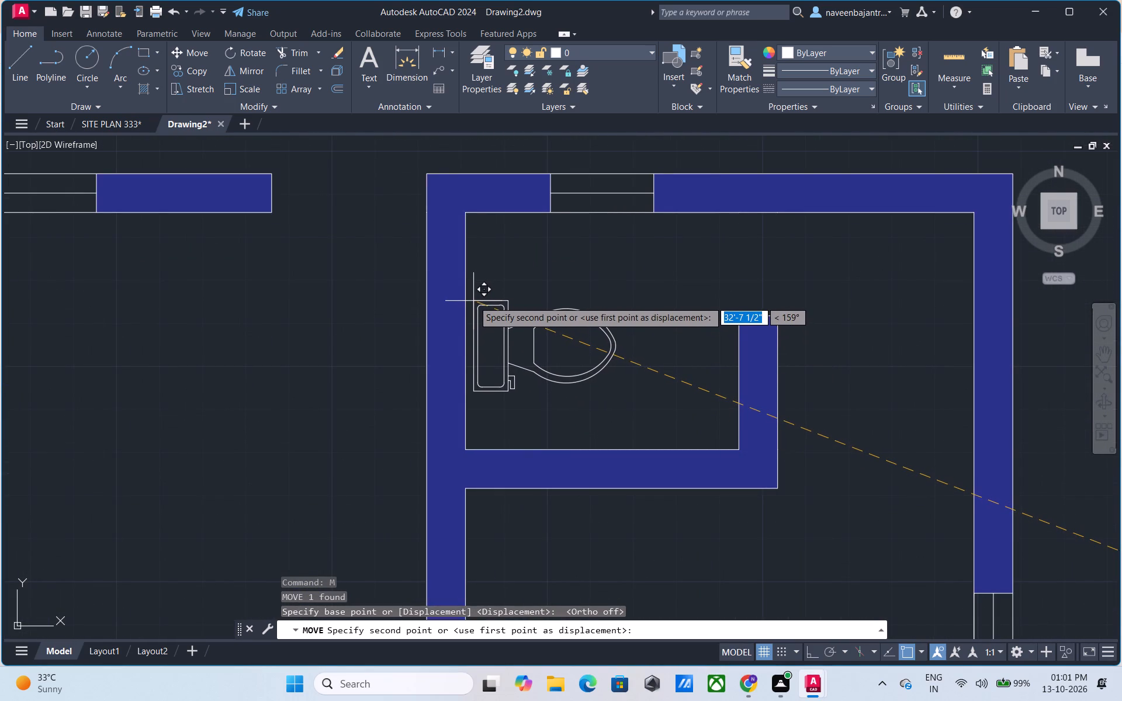
left_click(473, 301)
key("Escape")
scroll(608, 355, "down", 3)
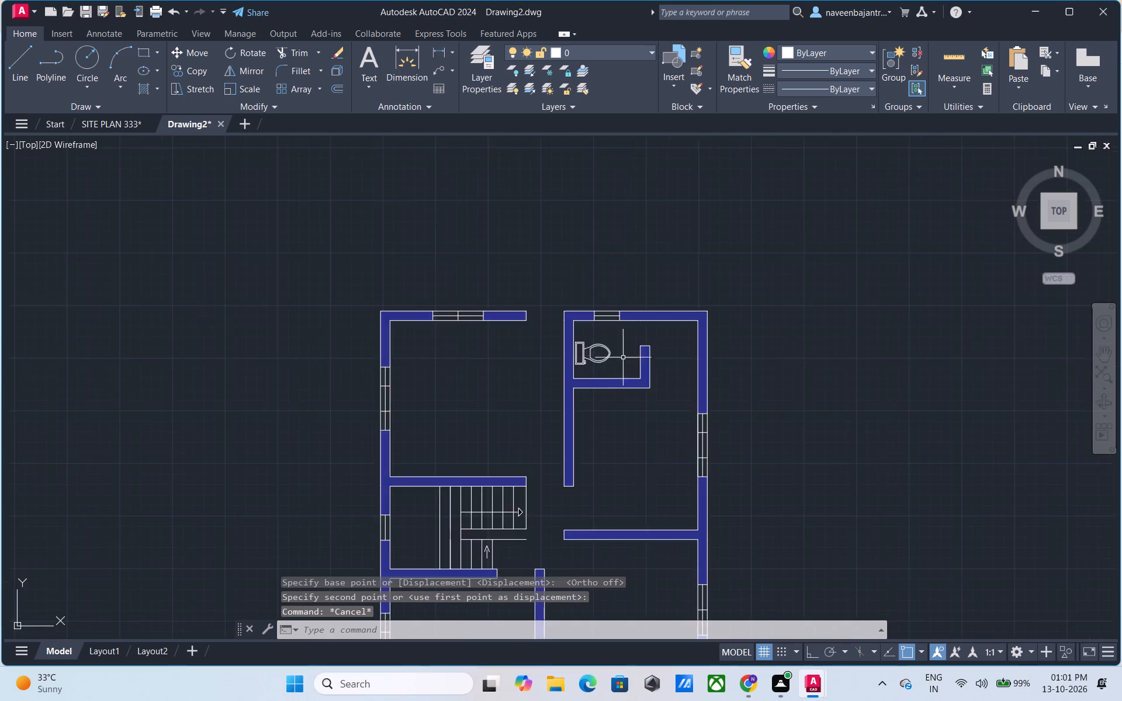
Scale the bathroom toilet down to roughly half its size about the tank's upper-left corner.
scroll(699, 372, "down", 2)
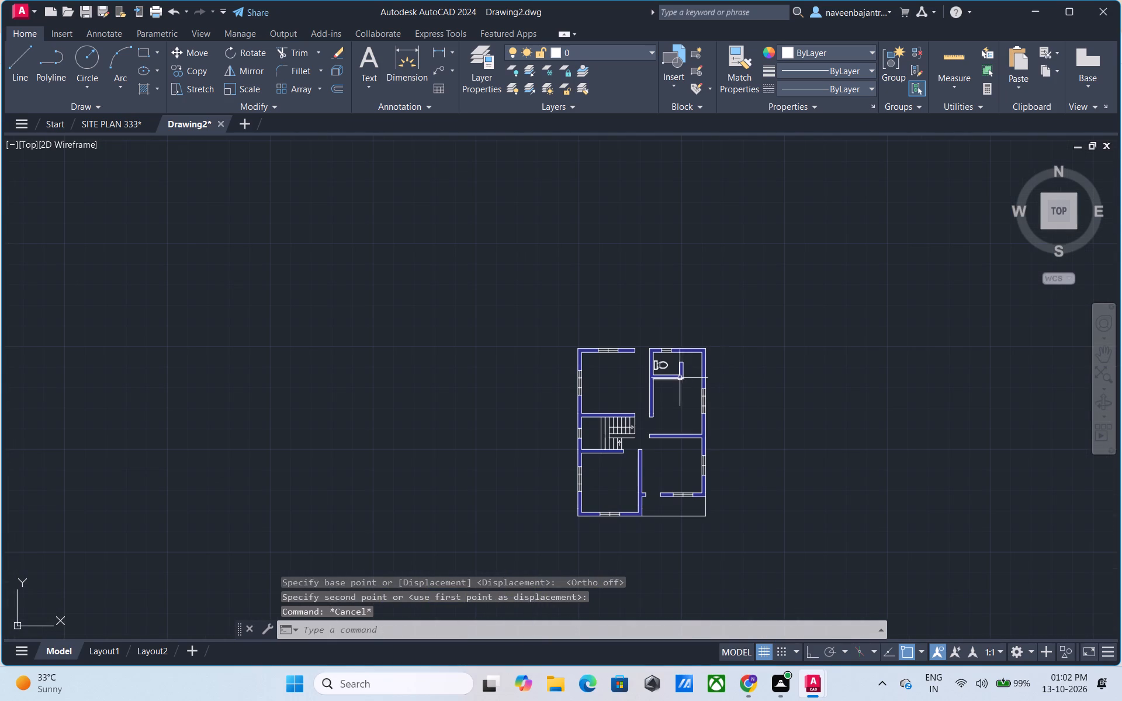
scroll(678, 378, "up", 5)
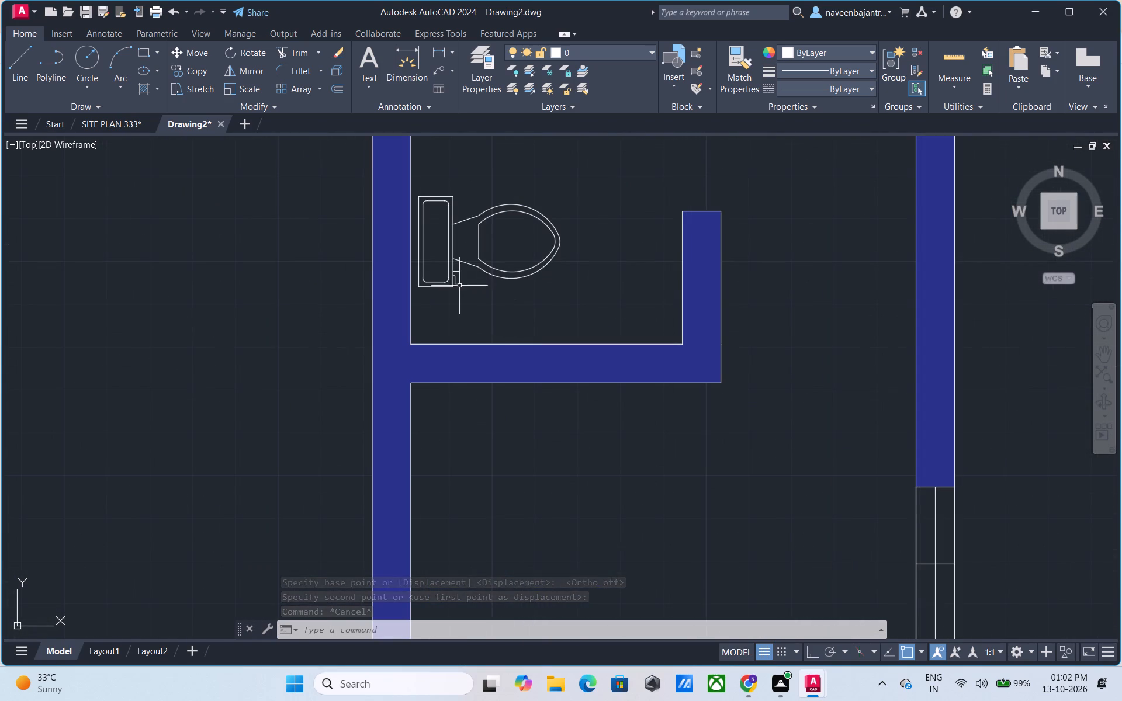
left_click(452, 261)
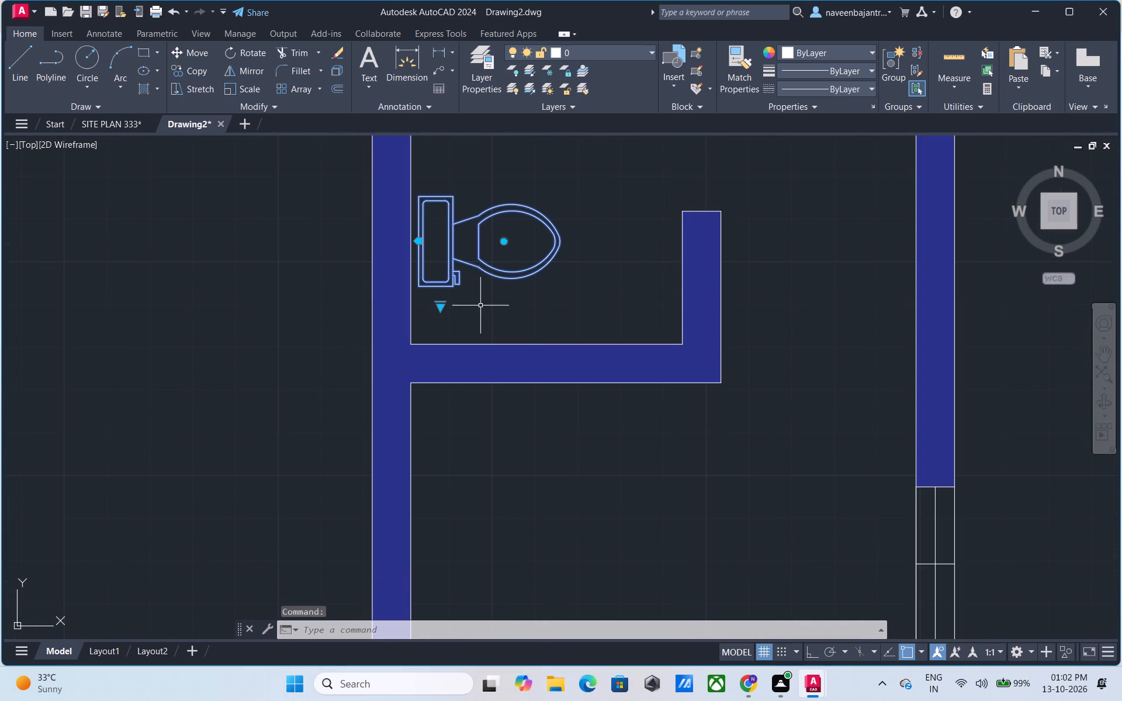
type("sc")
key("space")
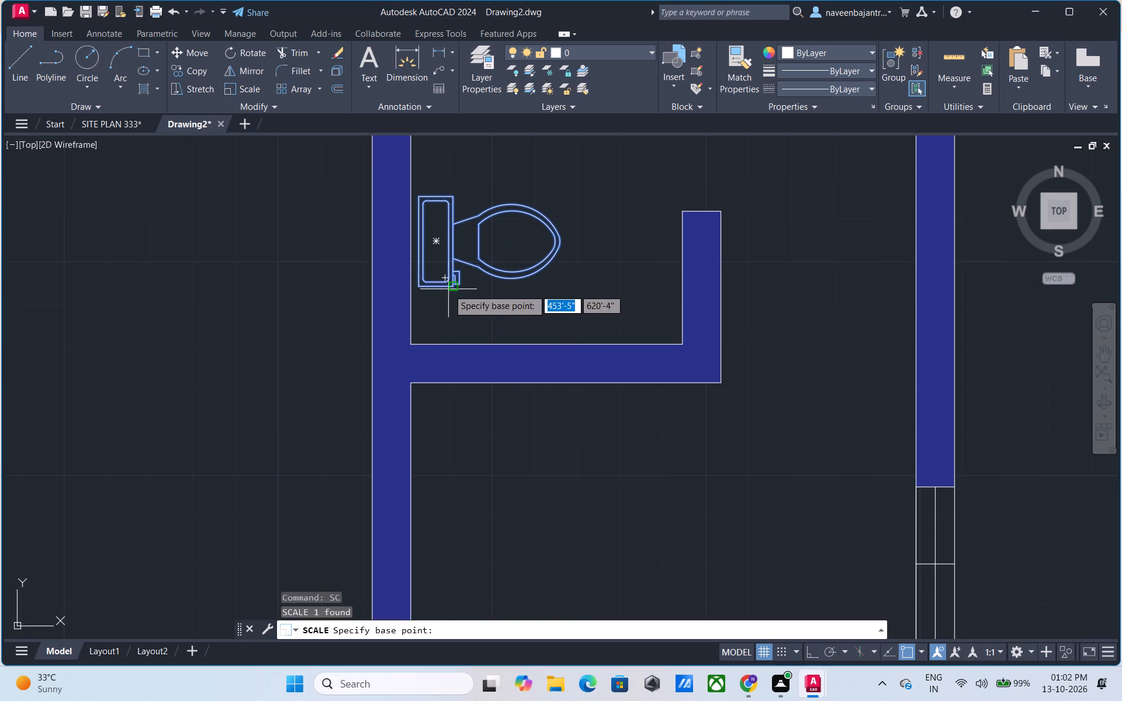
left_click(415, 199)
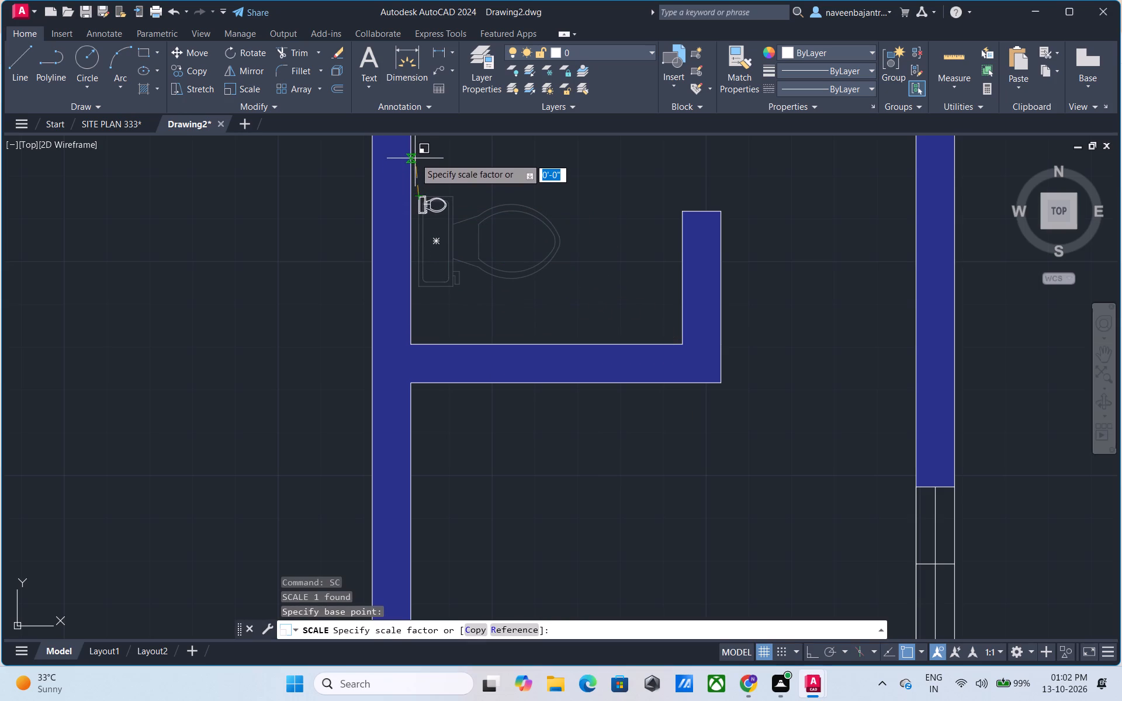
scroll(415, 152, "up", 1)
scroll(415, 152, "down", 1)
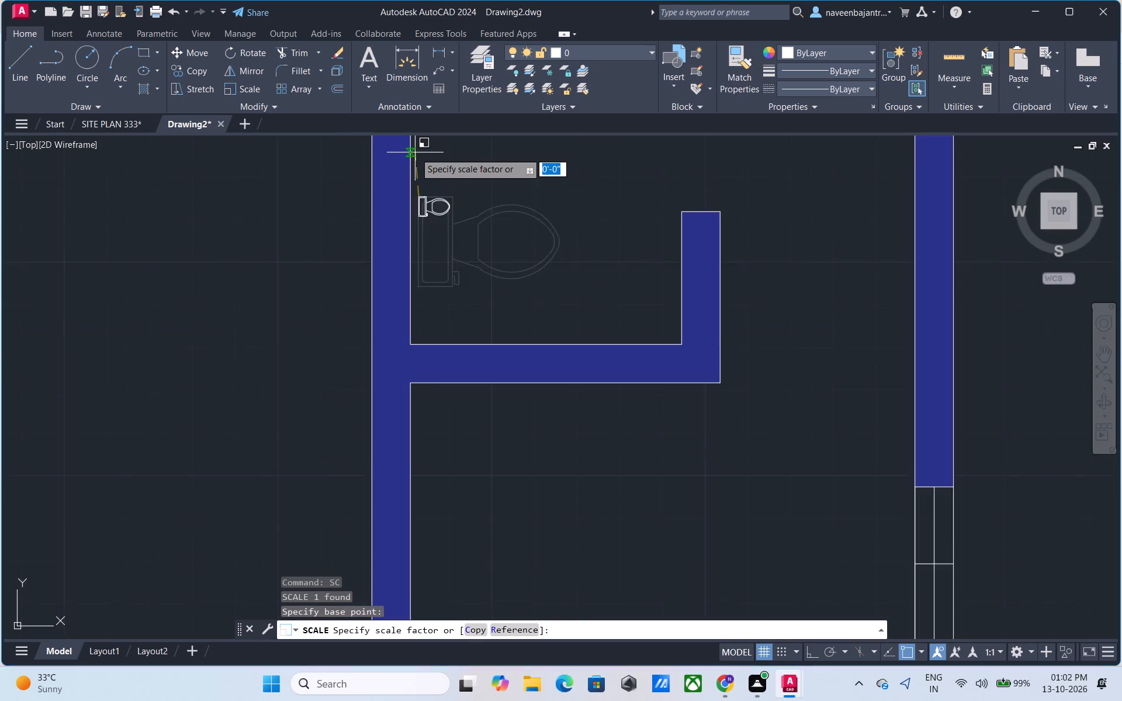
scroll(415, 152, "down", 1)
middle_click_drag(415, 152, 415, 247)
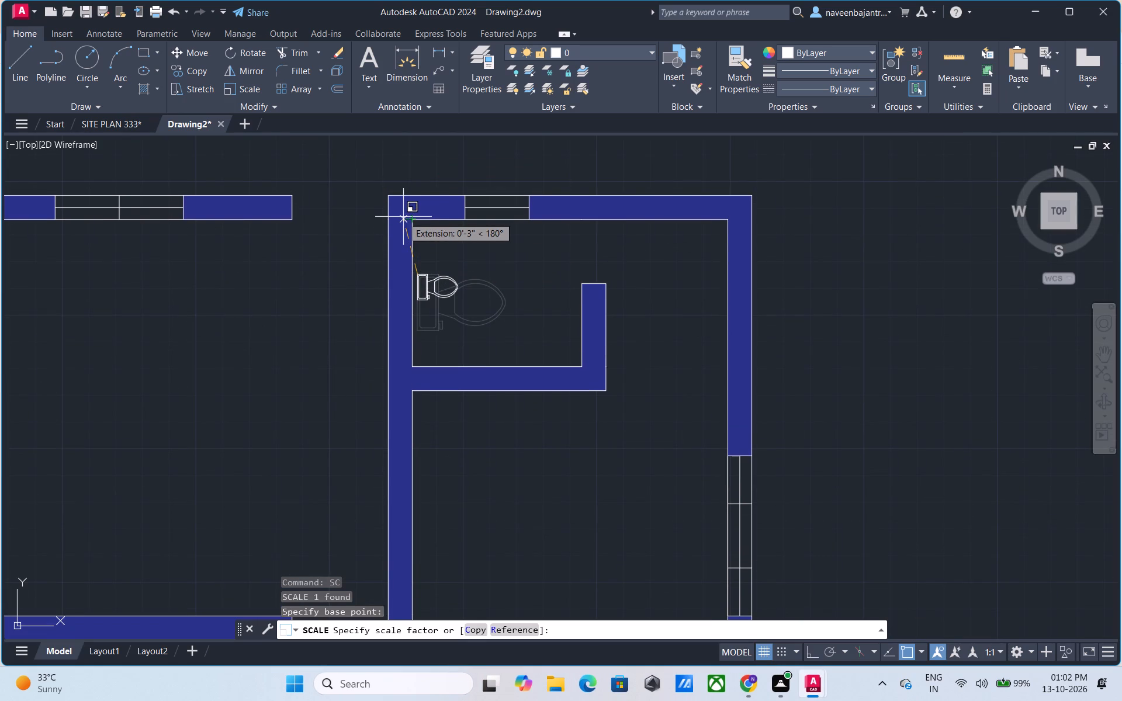
left_click(403, 217)
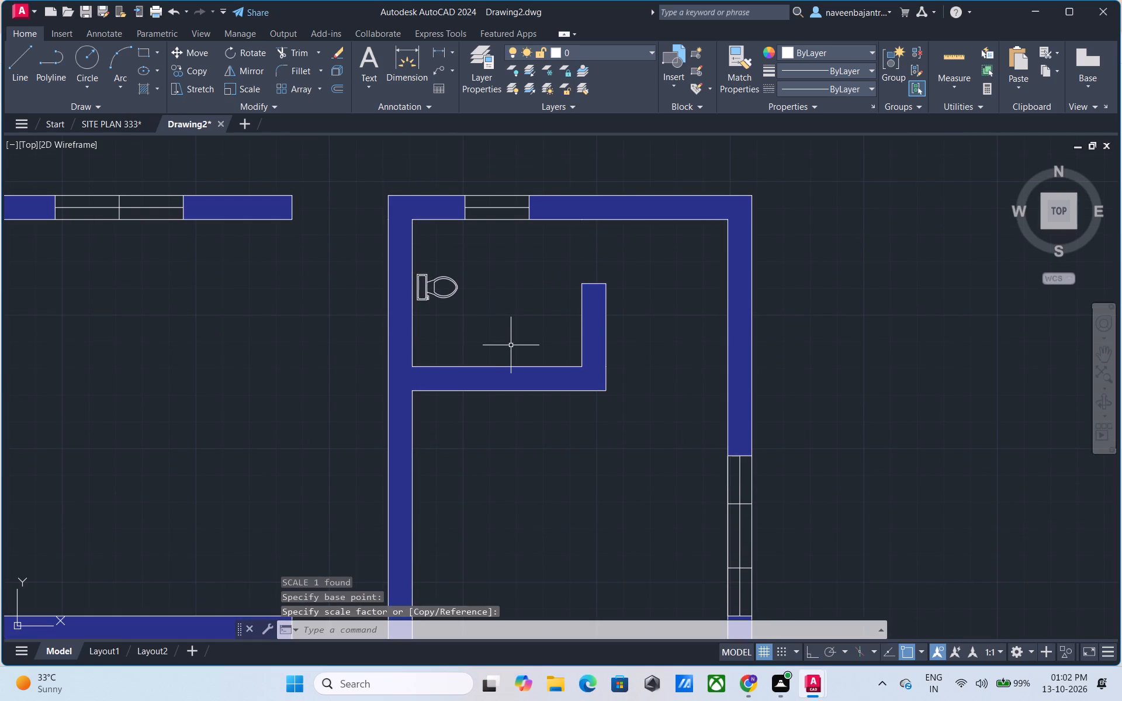
Move the reduced toilet slightly south along the west wall of the northern bathroom.
left_click(426, 300)
type("m")
key("space")
left_click(426, 300)
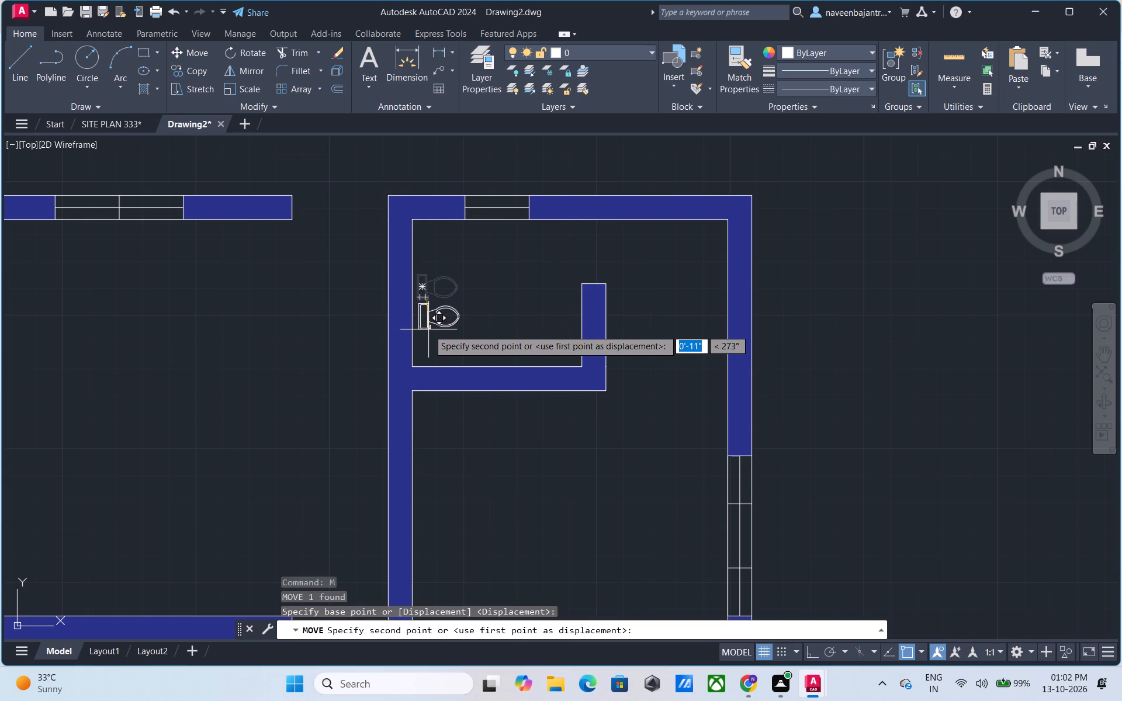
left_click(426, 308)
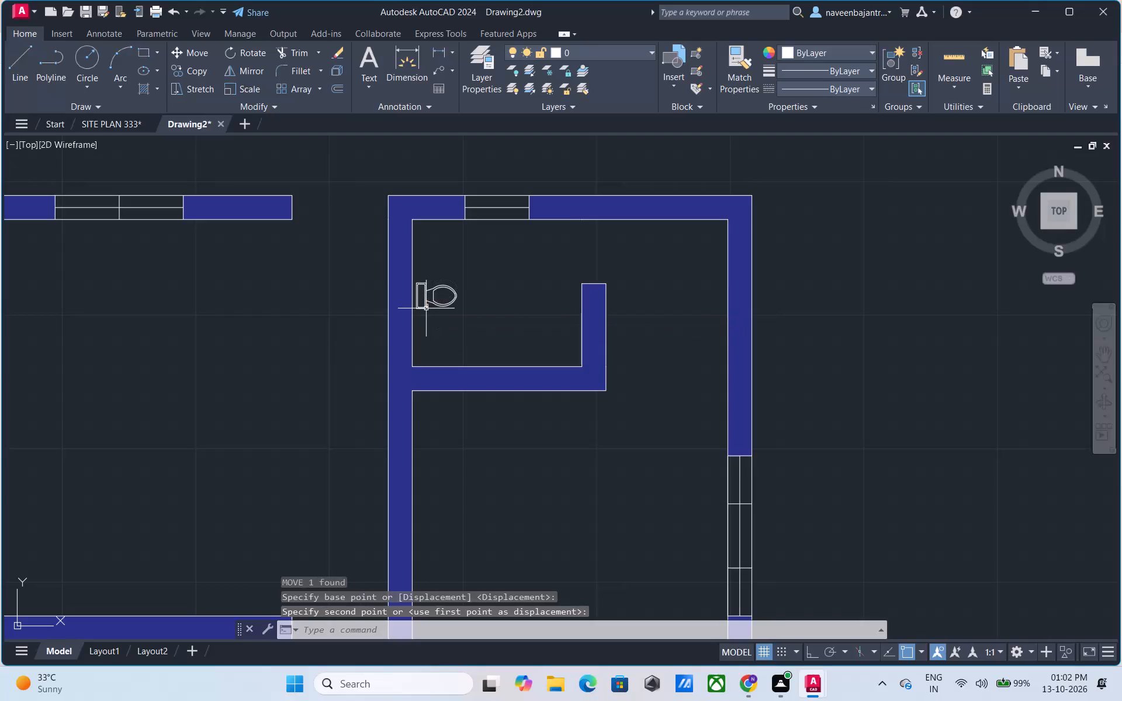
key("Escape")
Copy the toilet into the space west of the staircase, between the flight and the exterior wall window.
scroll(520, 381, "down", 2)
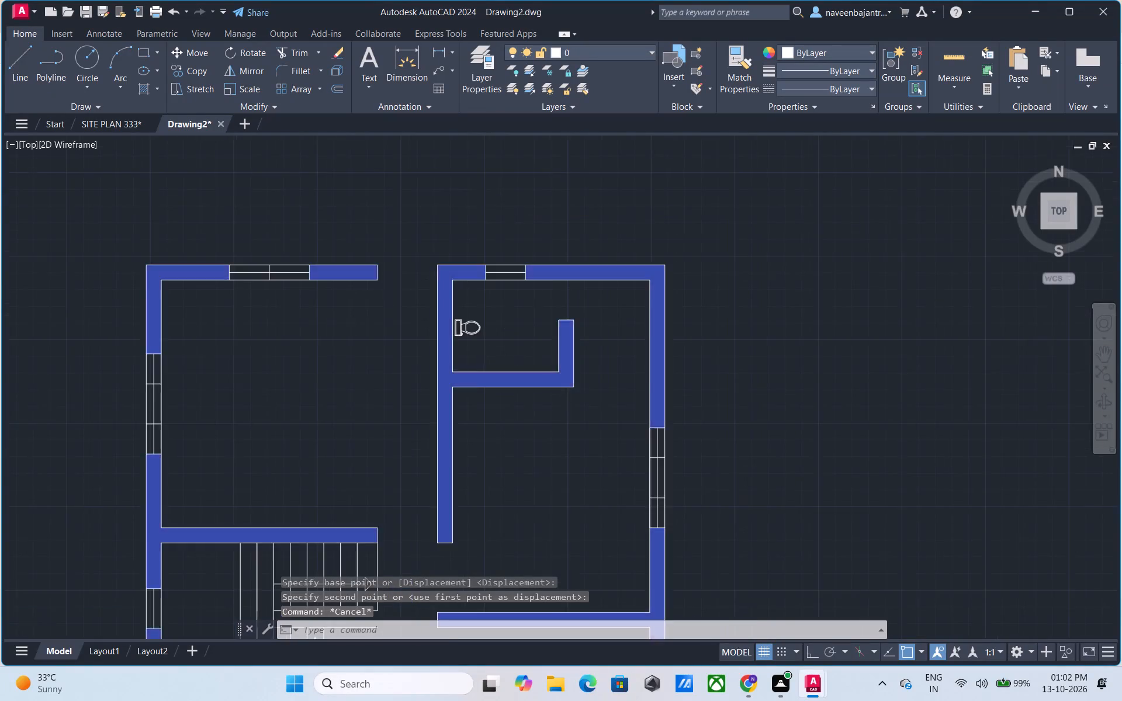
middle_click_drag(538, 485, 538, 467)
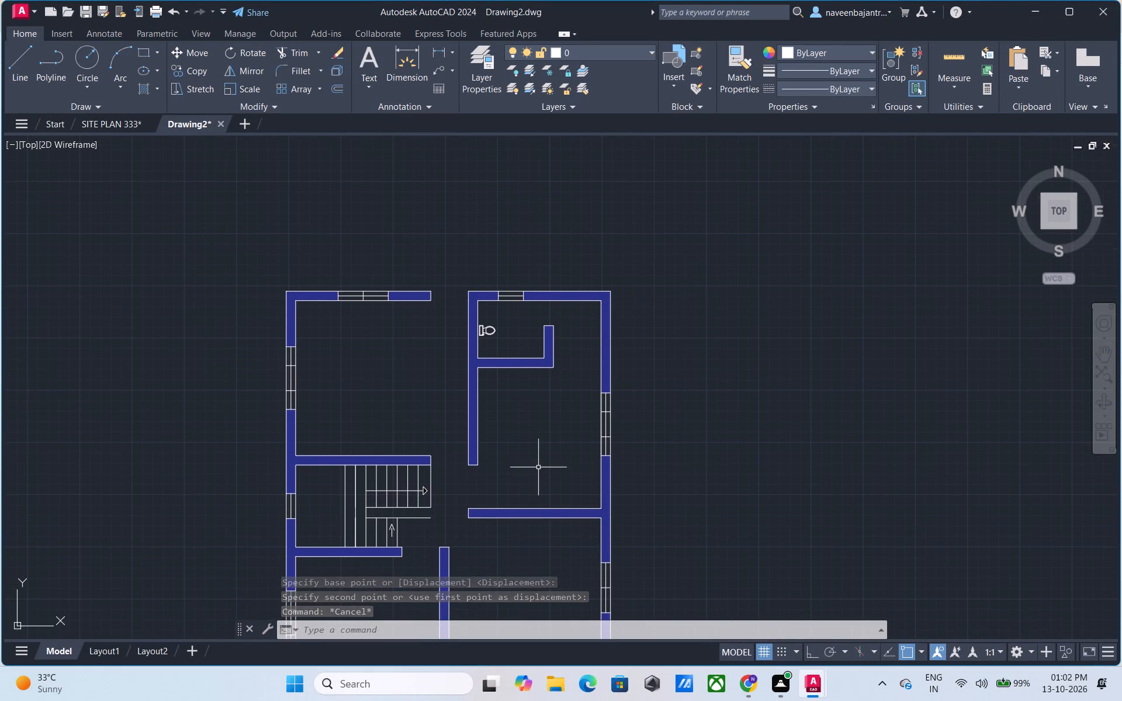
left_click(493, 334)
key("c")
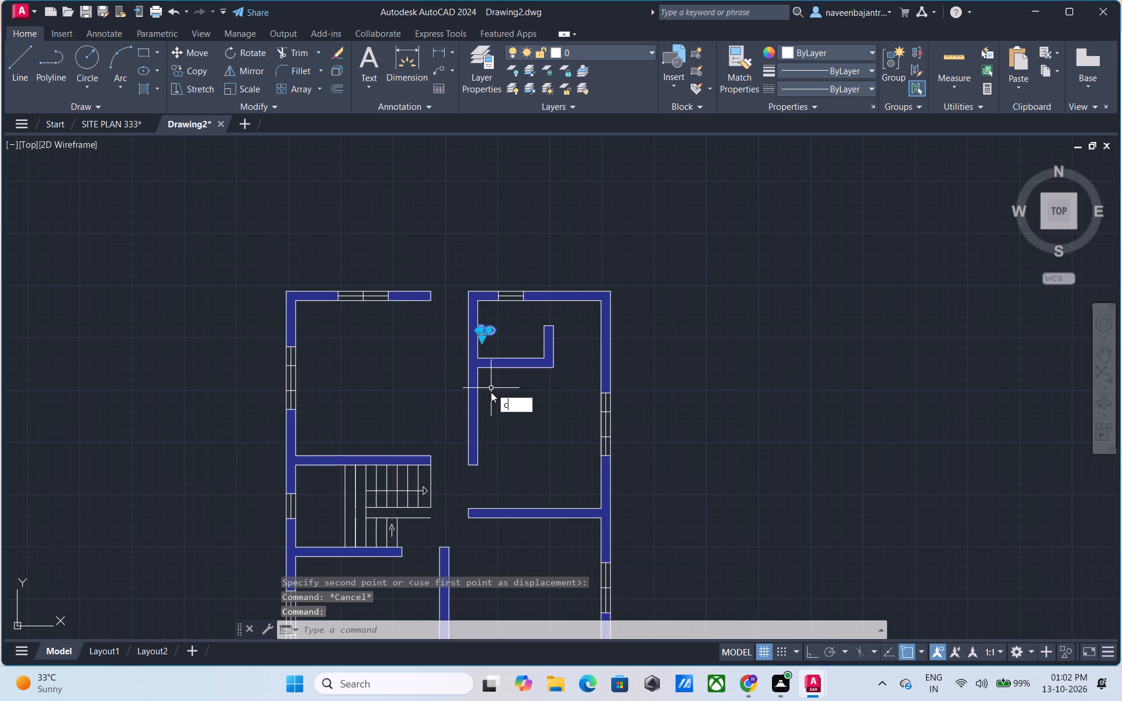
type("o")
key("space")
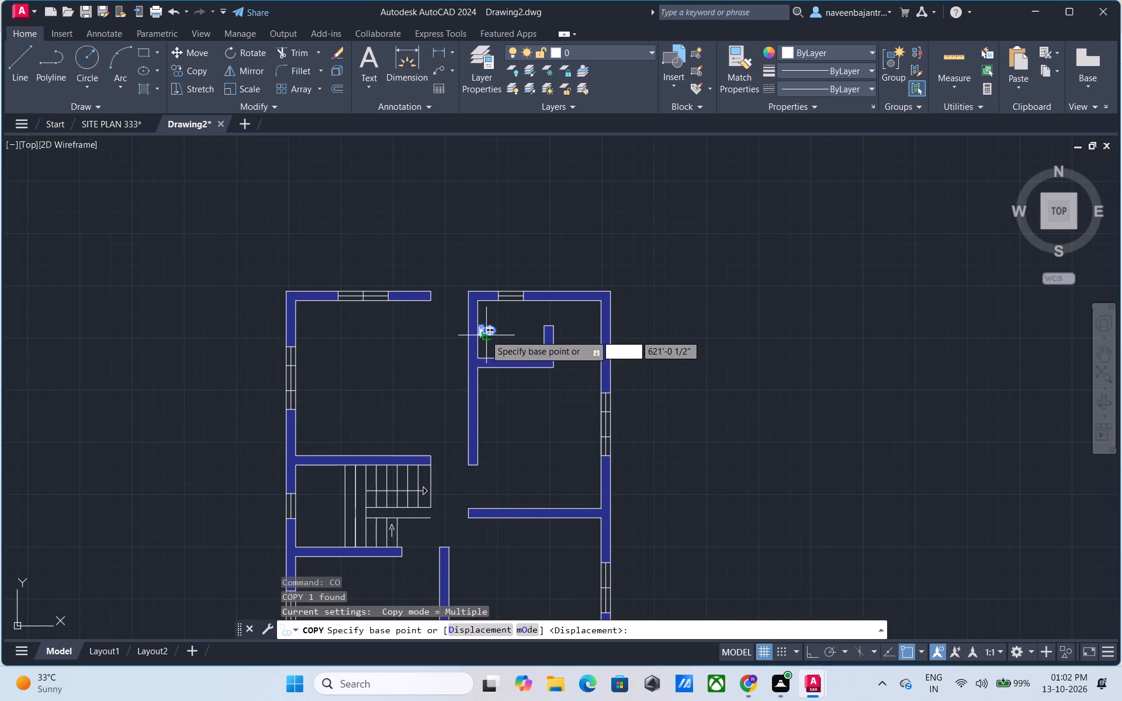
left_click(489, 332)
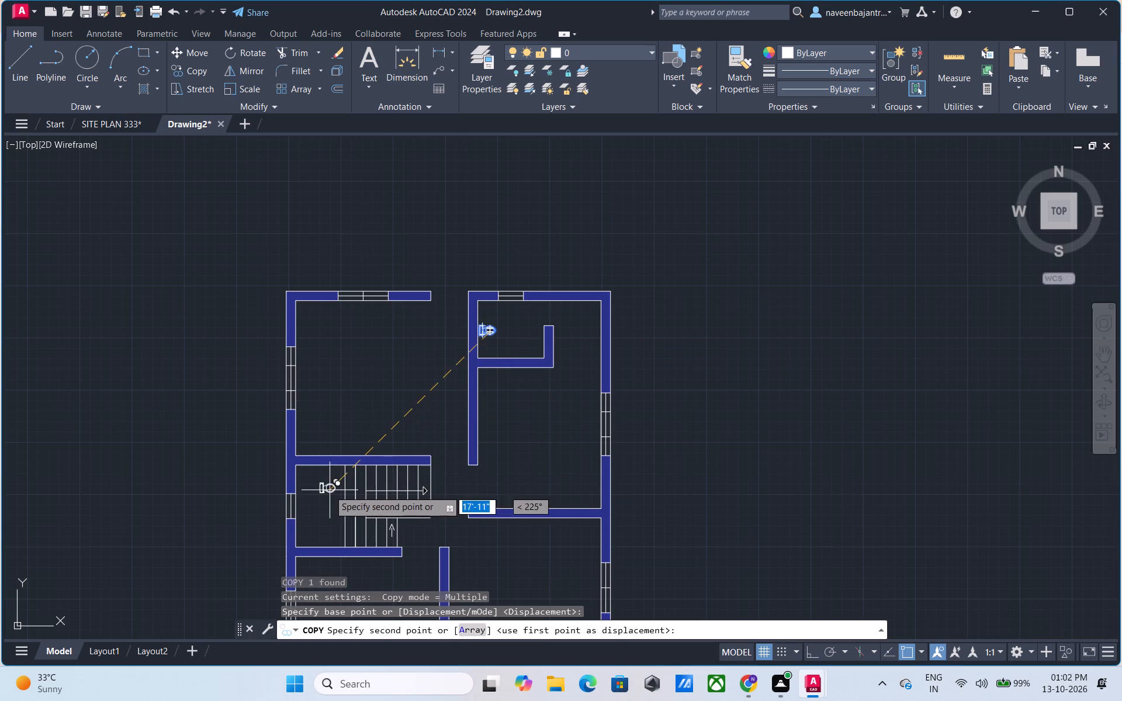
left_click(322, 491)
key("Escape")
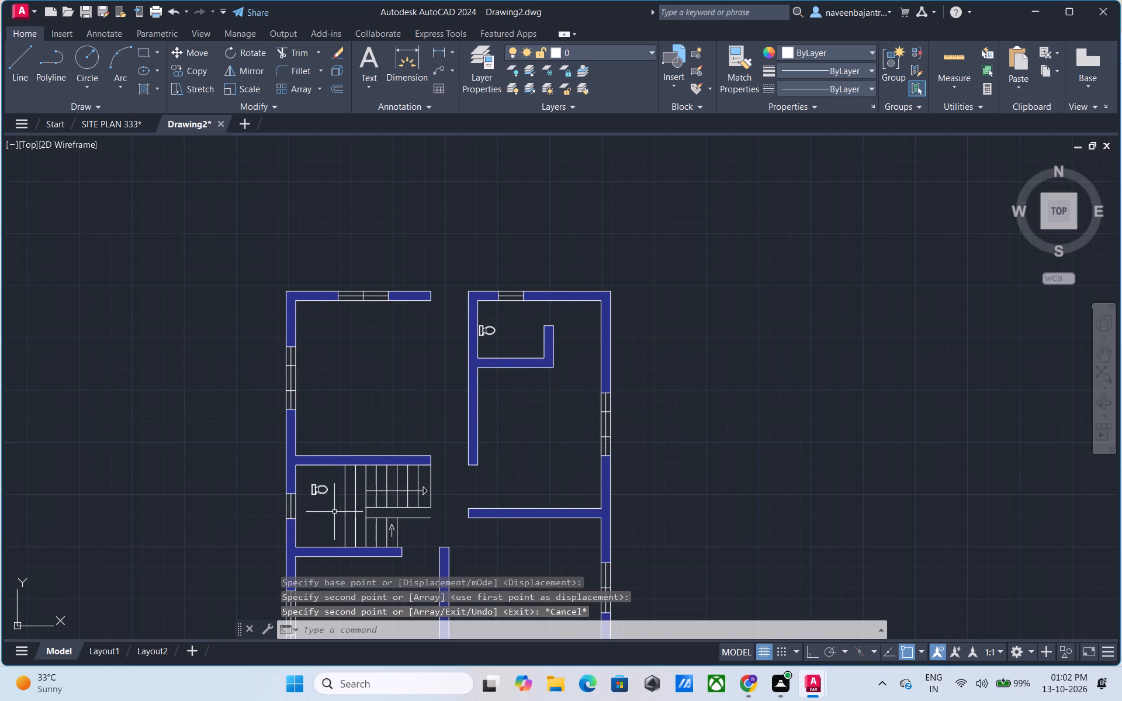
Rotate the copied toilet 90° clockwise about its tank's lower-left corner with Ortho on, so the bowl points south.
left_click(316, 492)
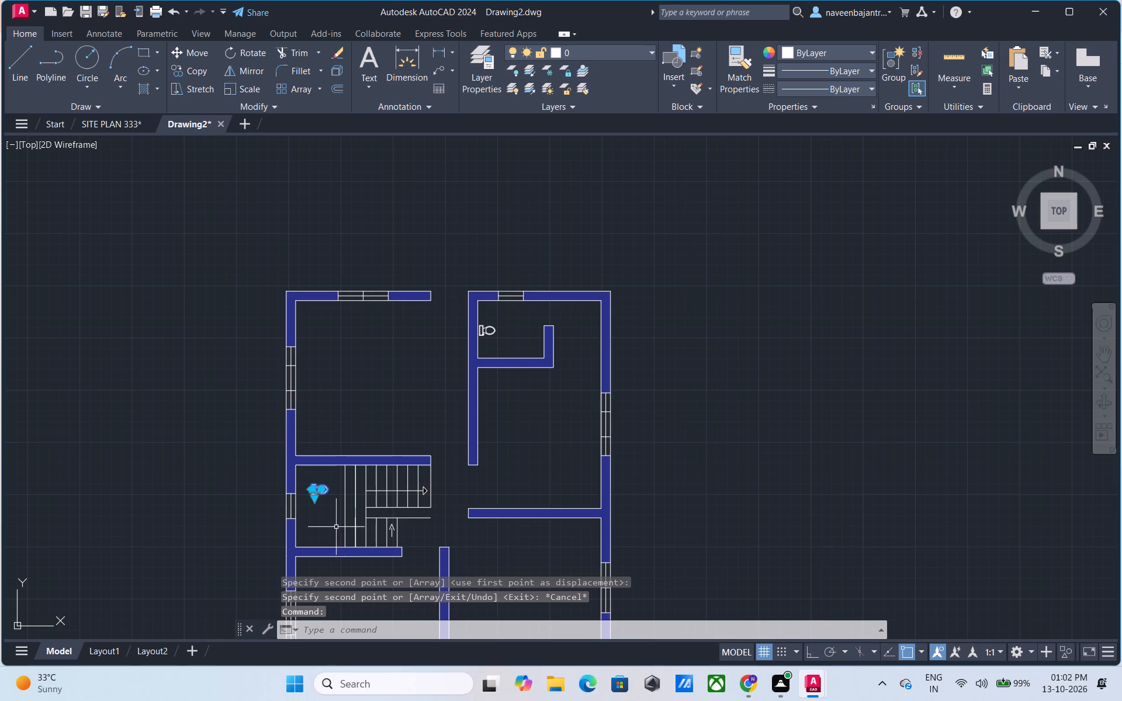
key("r")
type("o")
key("space")
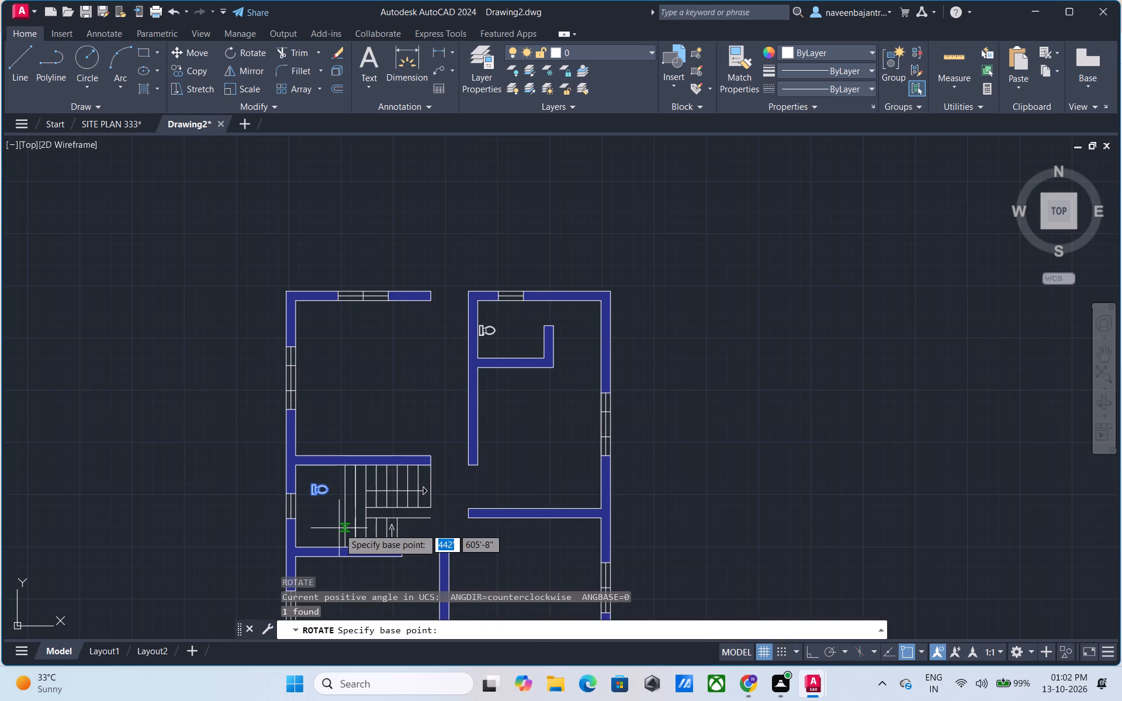
scroll(306, 504, "up", 5)
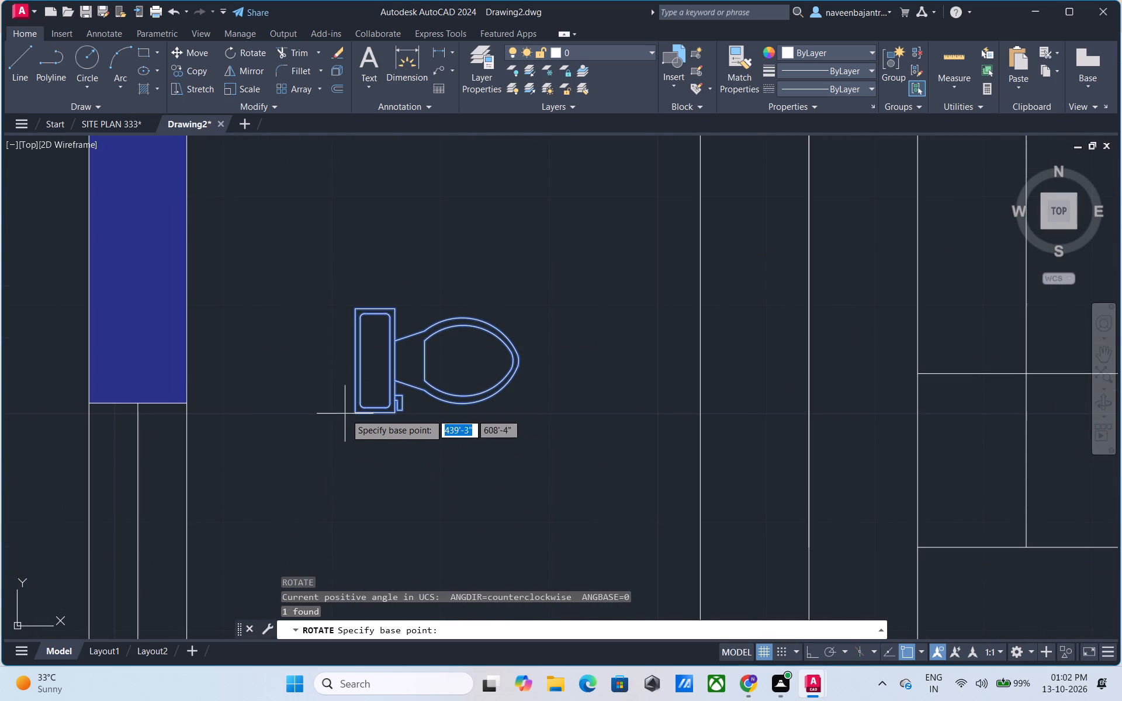
left_click(357, 412)
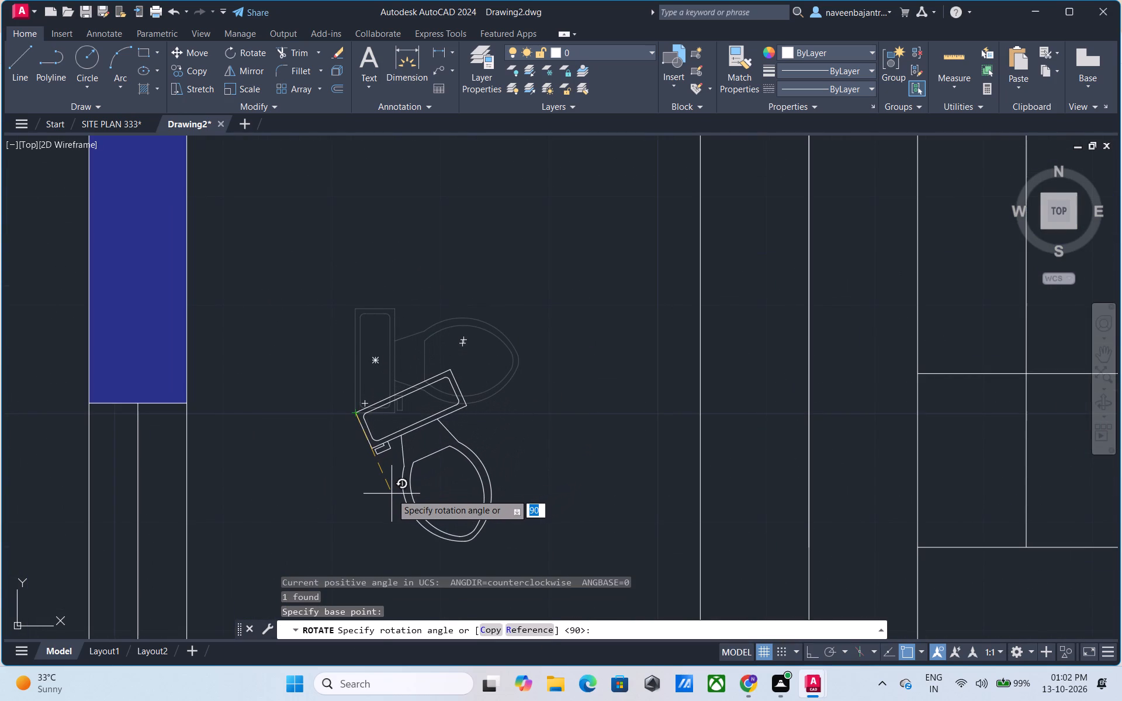
key("F8")
left_click(382, 490)
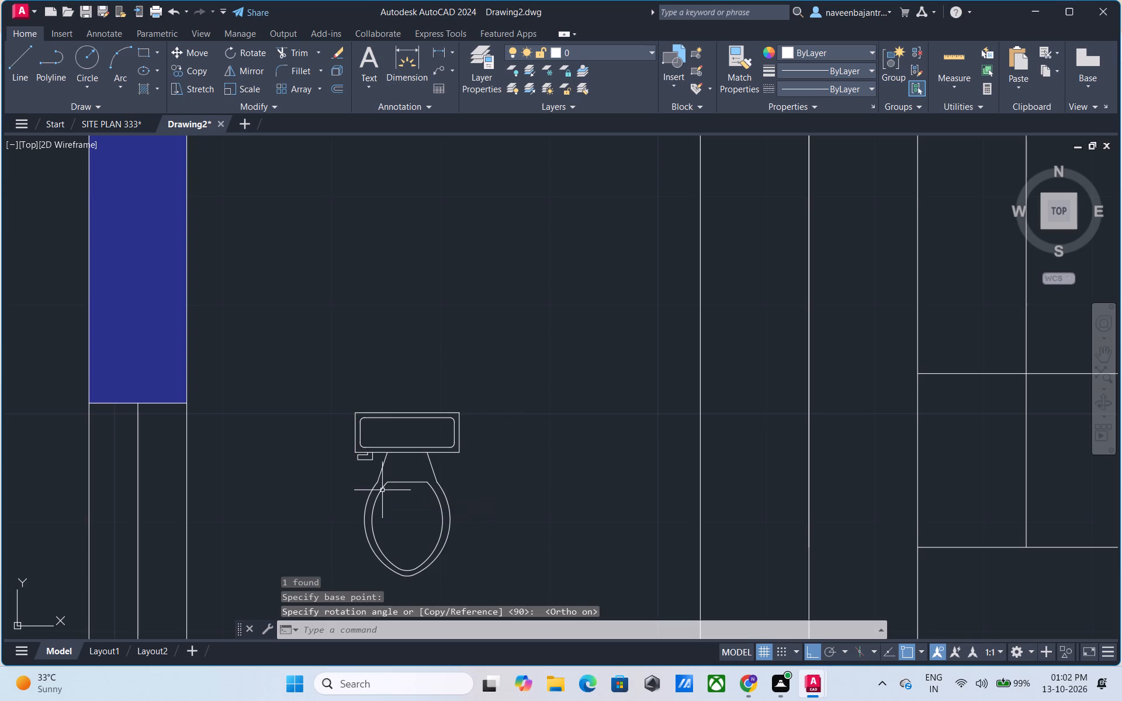
key("Escape")
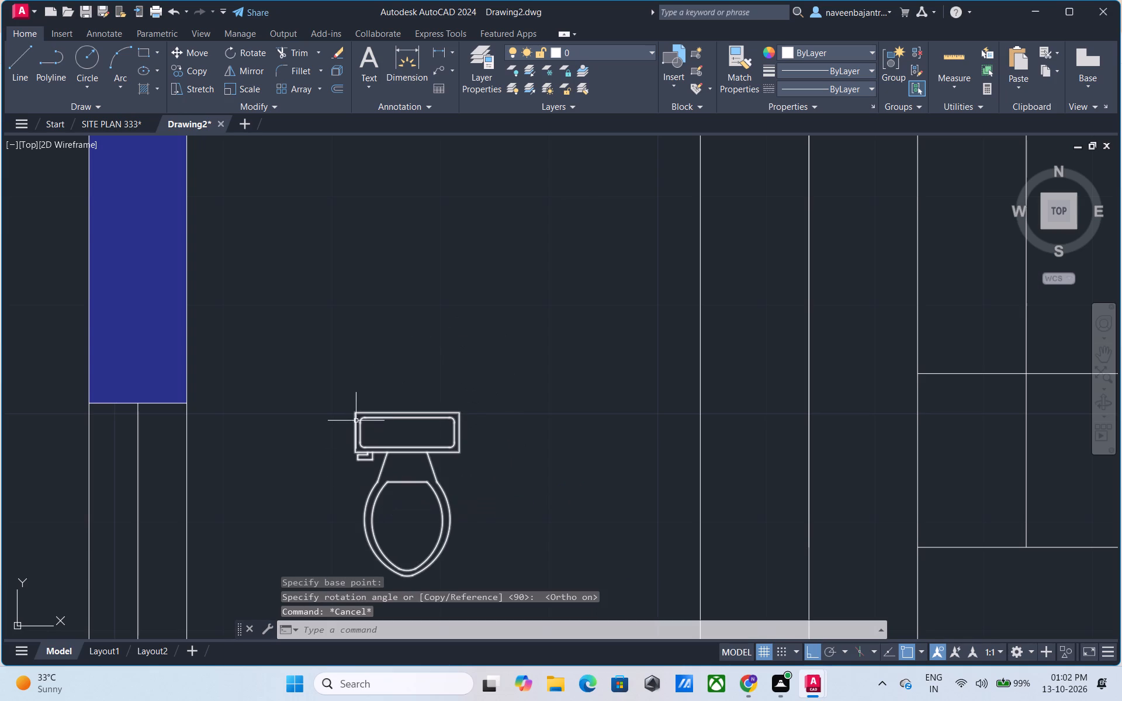
Move the copied toilet about 2'-3" straight north, placing its tank just below the wall north of the staircase.
left_click(355, 414)
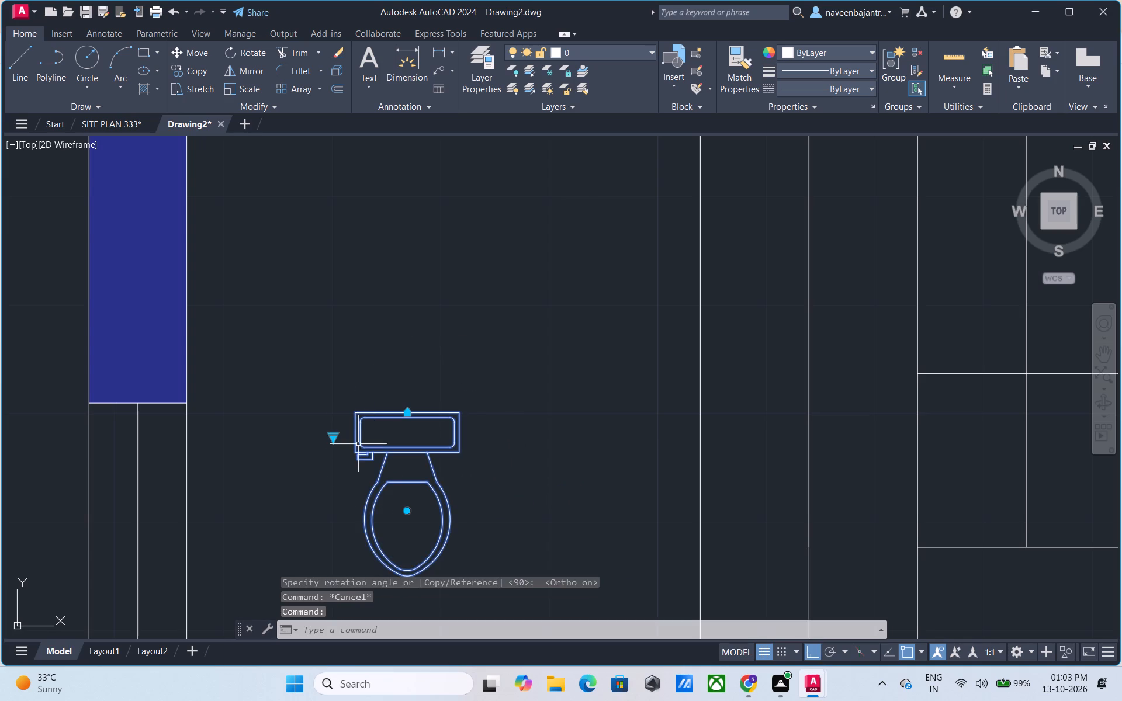
type("m")
key("space")
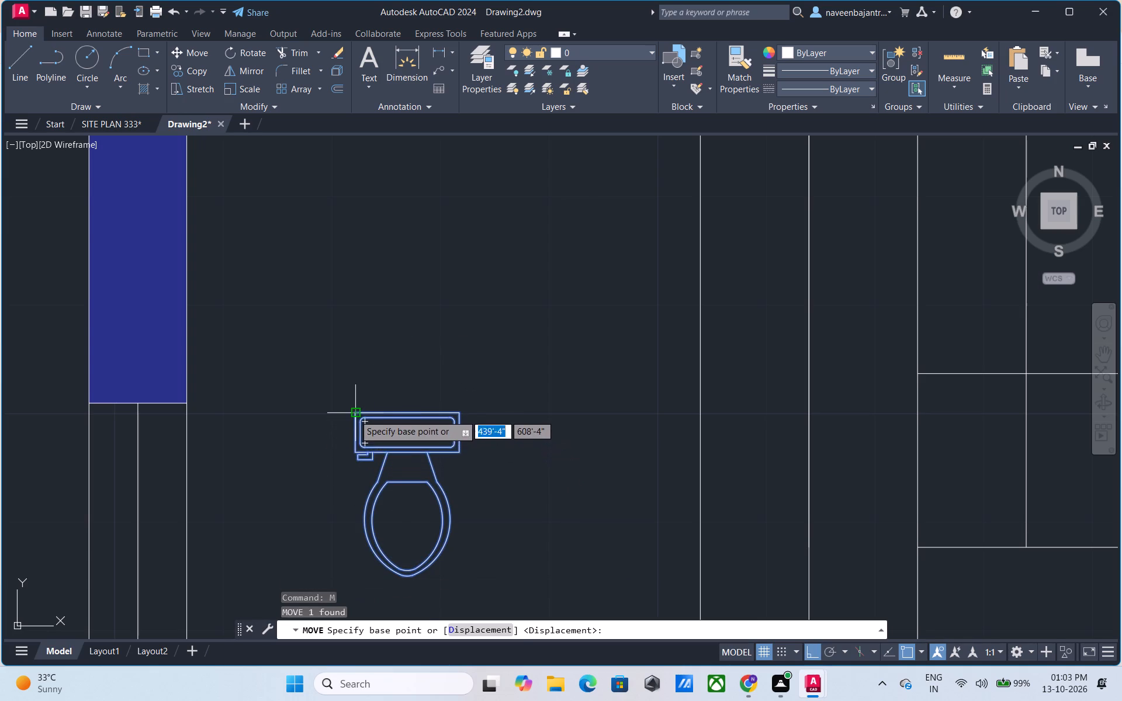
left_click(354, 415)
scroll(359, 341, "down", 2)
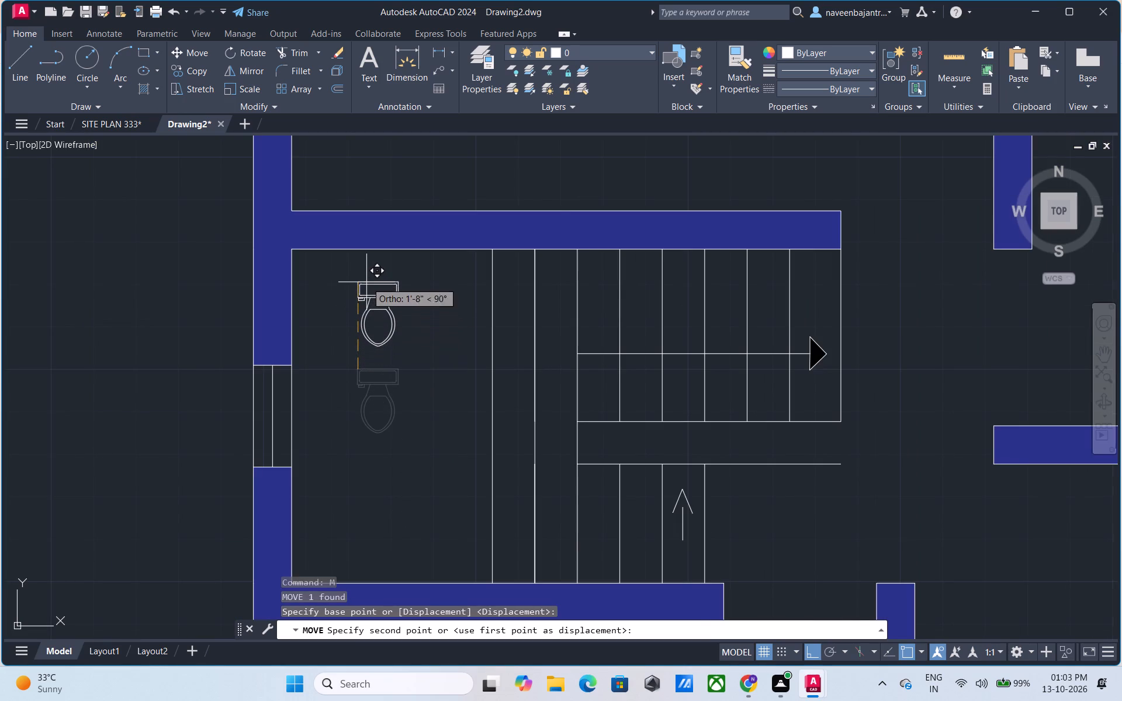
scroll(369, 279, "up", 3)
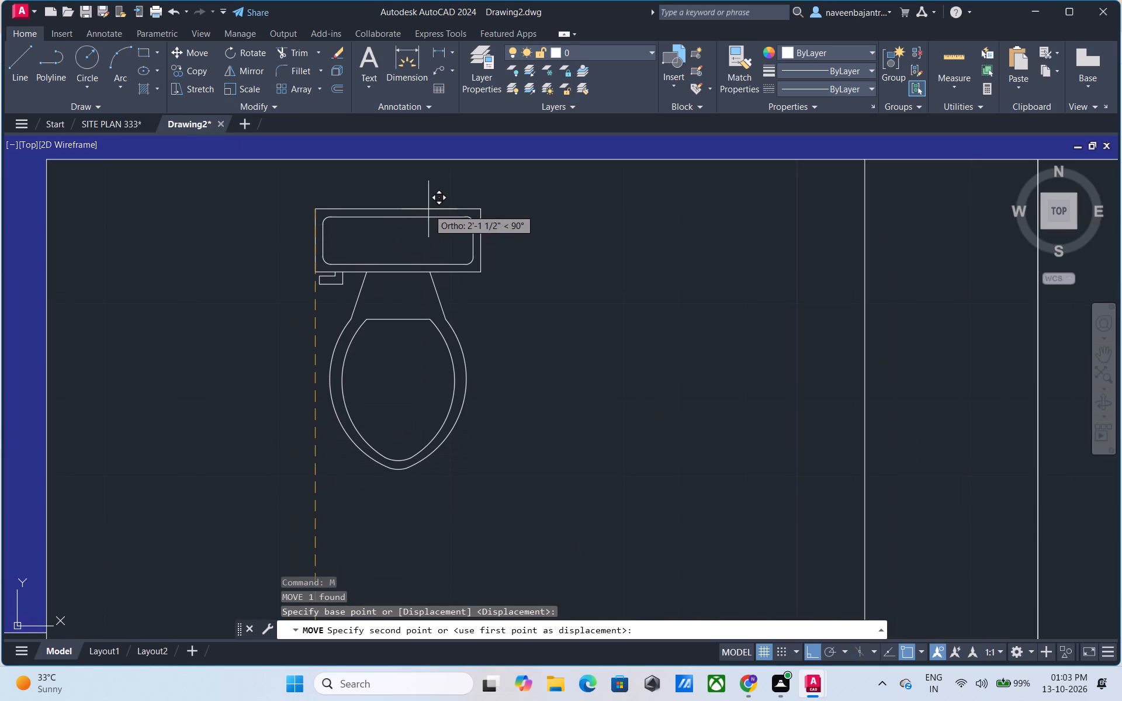
left_click(426, 175)
key("Escape")
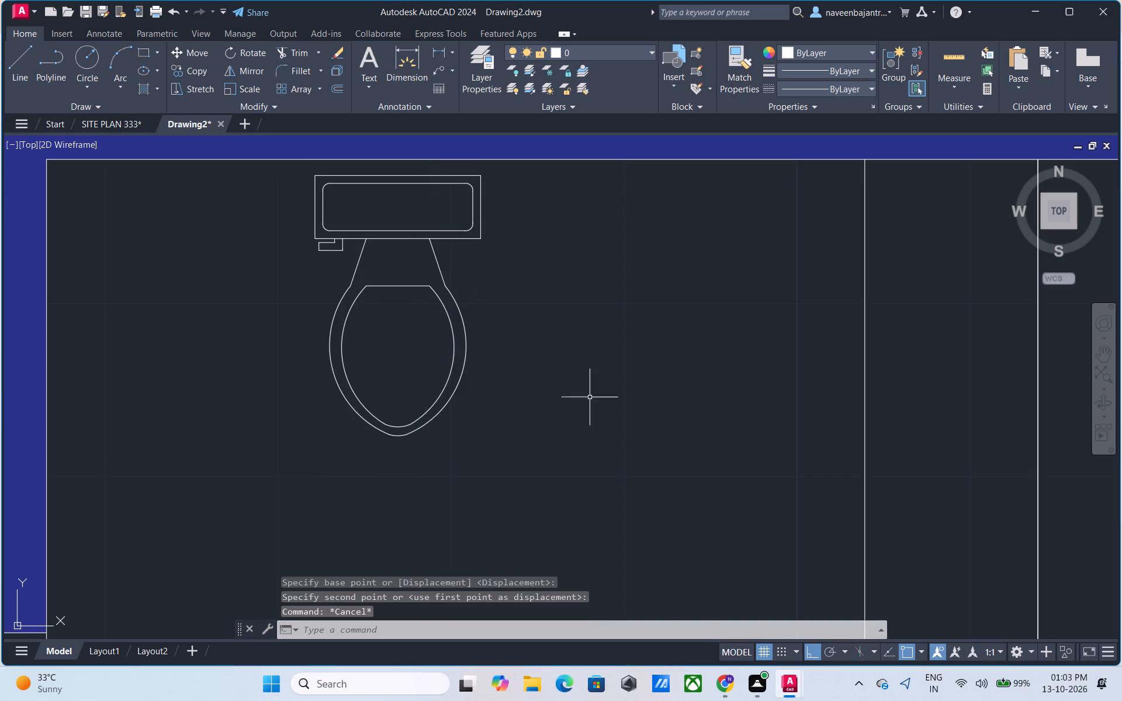
Insert the Dining Set - 36 x 72 in. block from DesignCenter's Home - Space Planner.dwg into the empty area west of the plan.
scroll(611, 416, "down", 4)
middle_click_drag(615, 446, 581, 428)
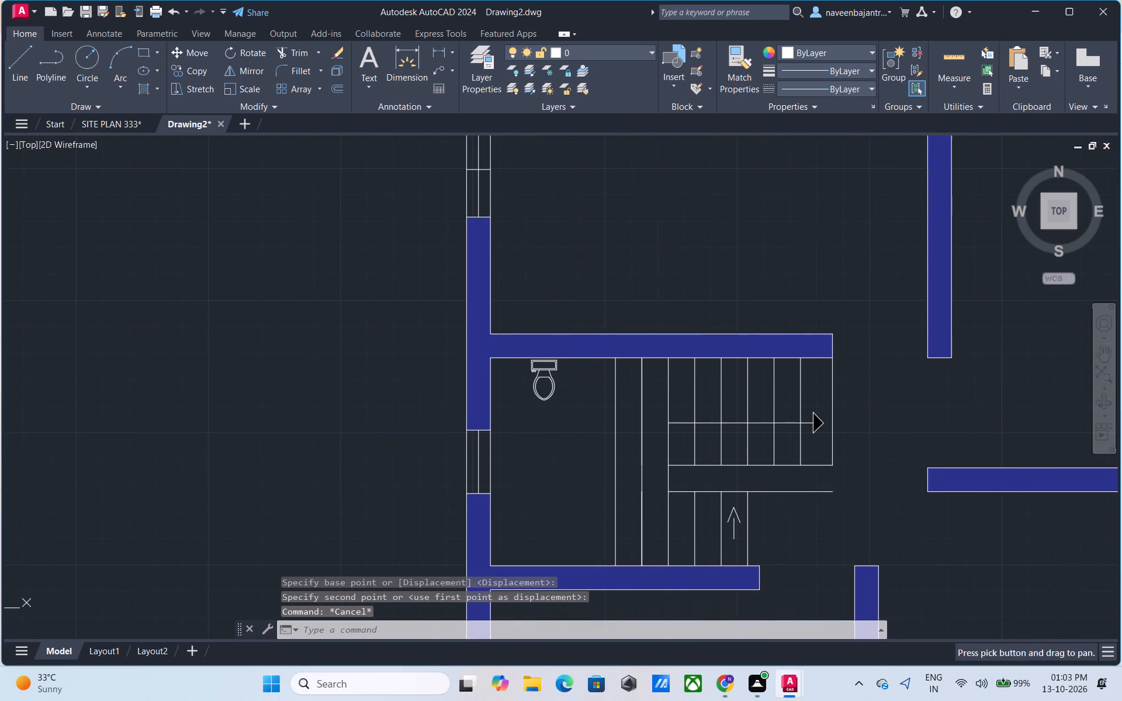
scroll(579, 428, "down", 2)
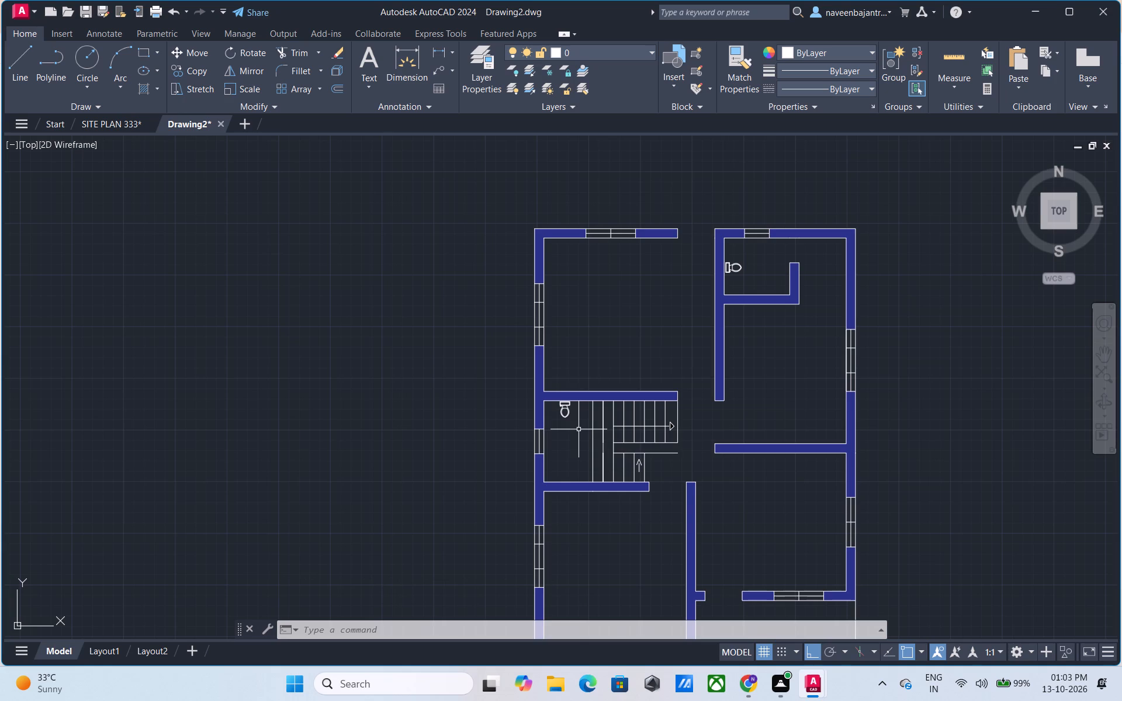
scroll(579, 429, "down", 1)
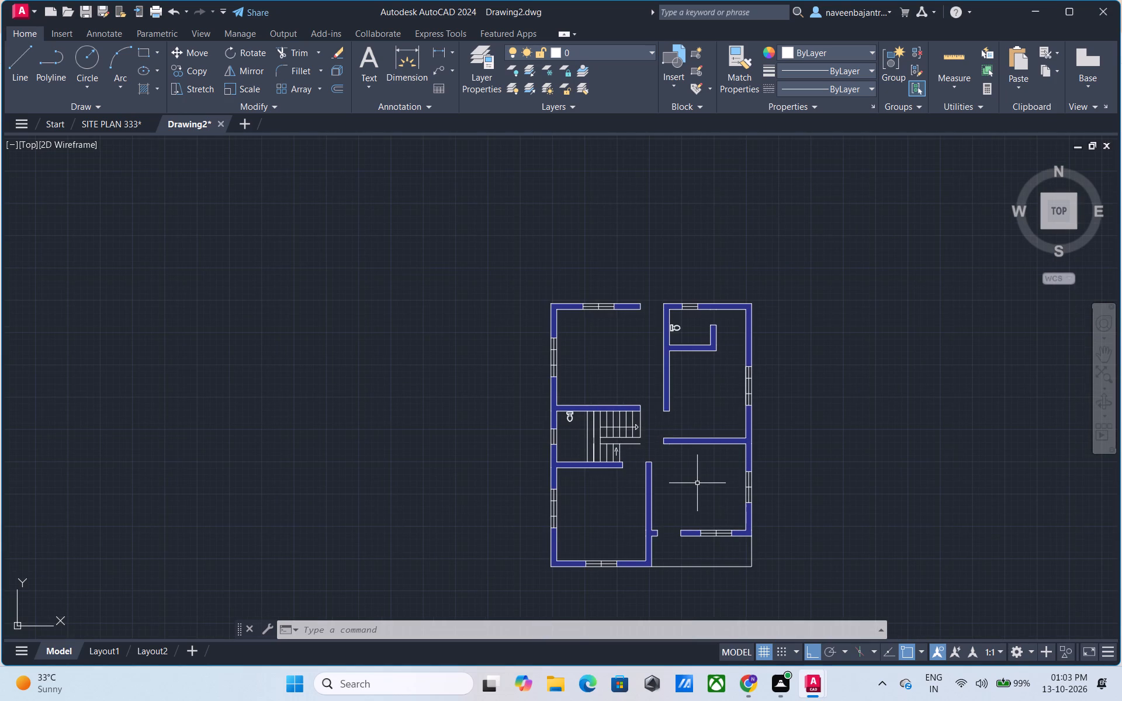
middle_click_drag(697, 483, 616, 436)
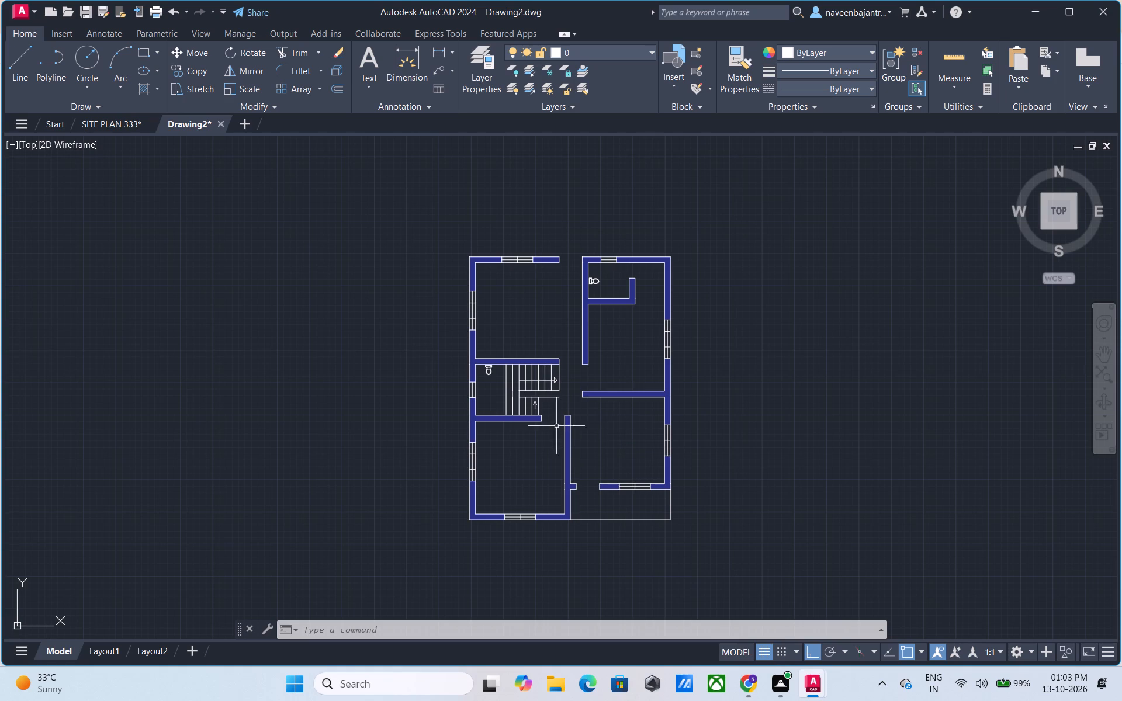
key("Escape")
type("dc")
key("space")
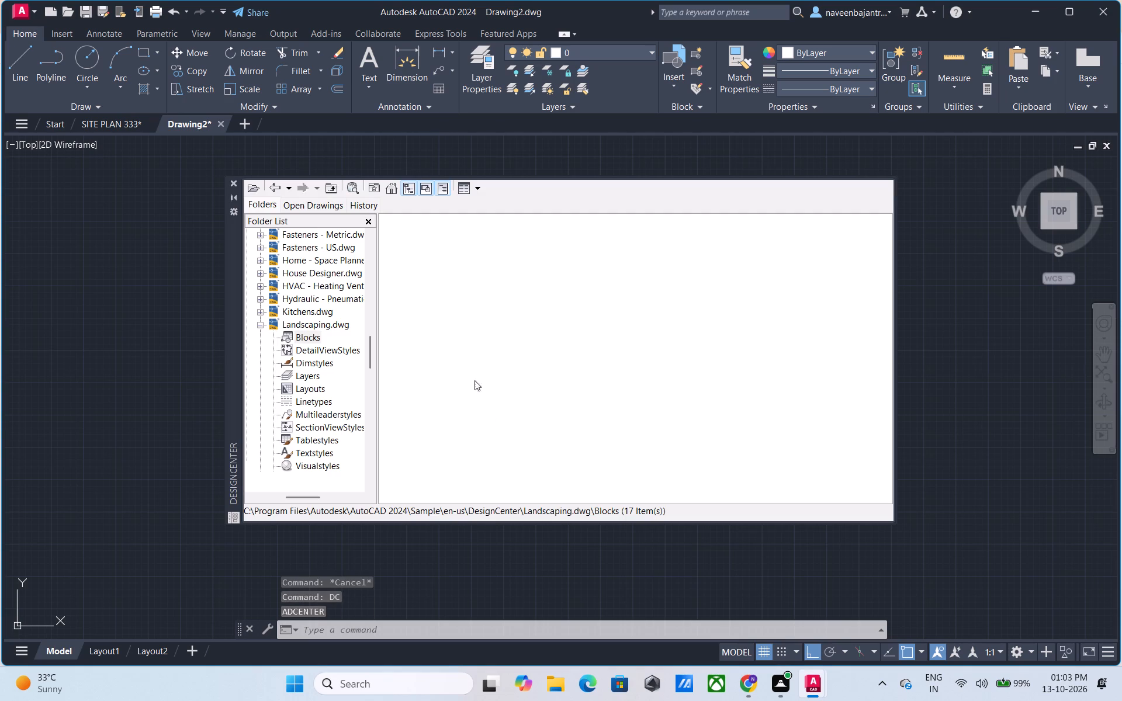
left_click(278, 186)
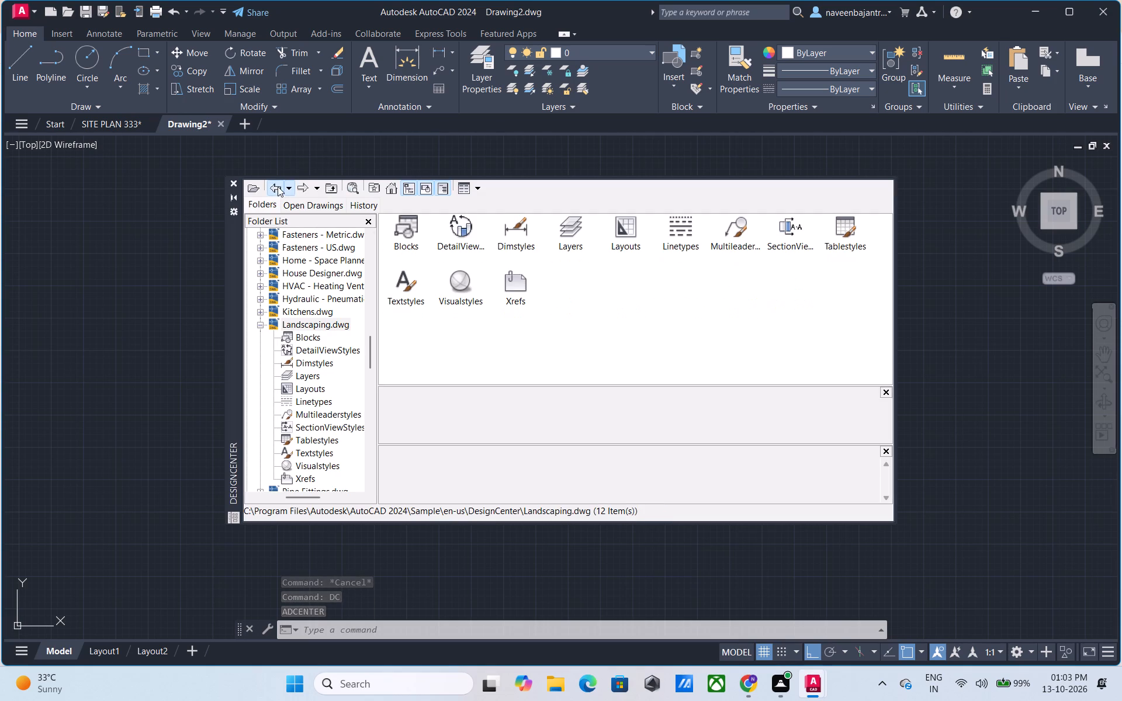
left_click(280, 187)
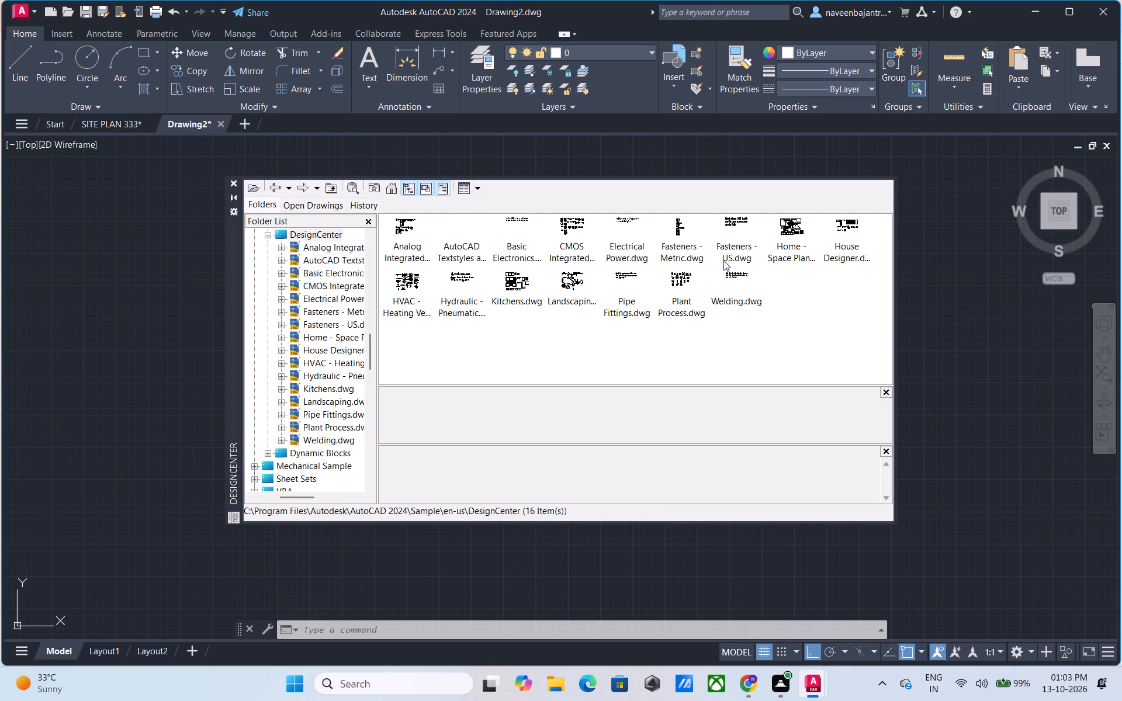
double_click(796, 231)
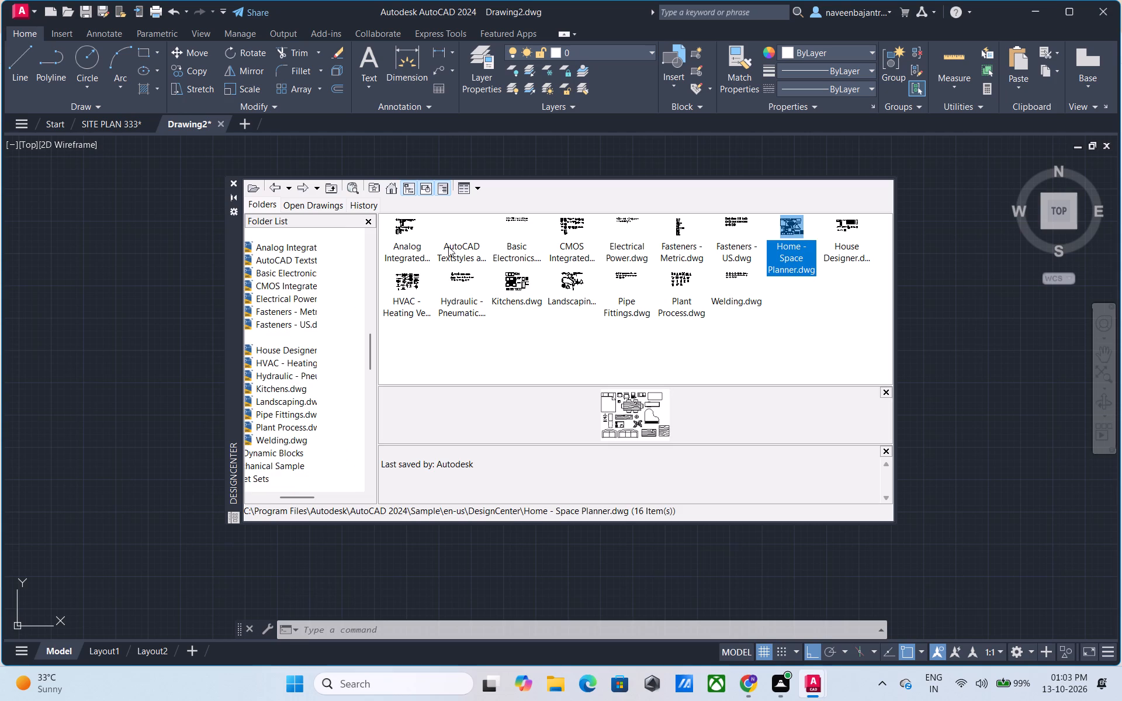
double_click(406, 234)
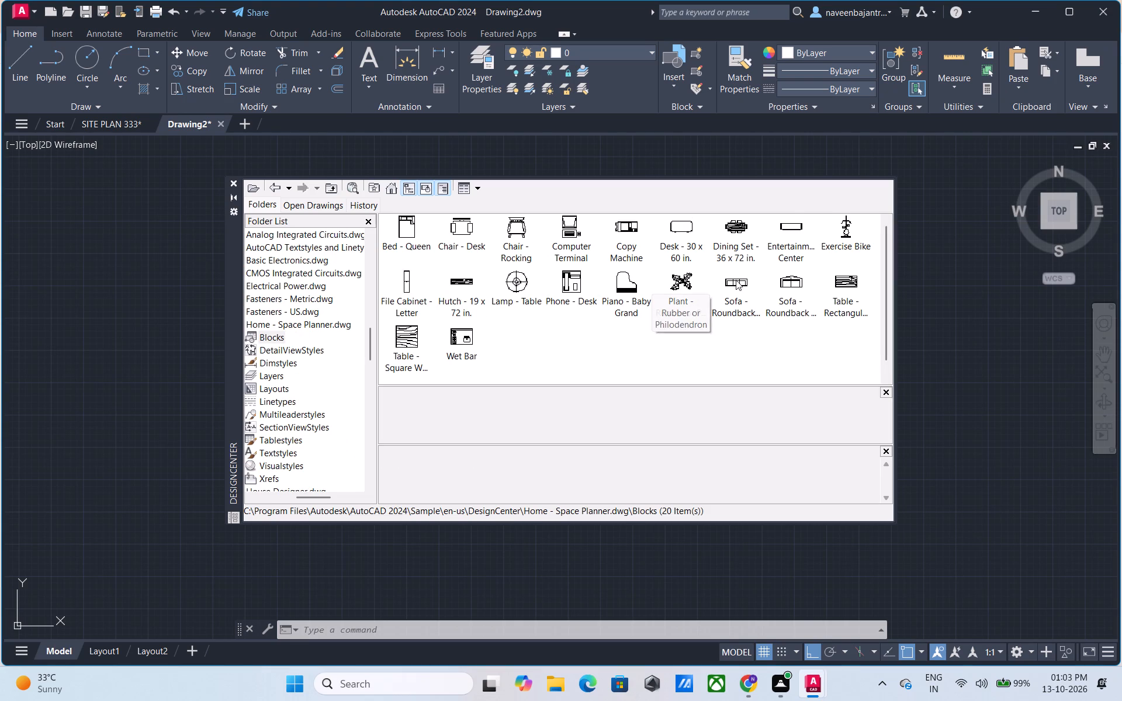
left_click_drag(735, 227, 115, 339)
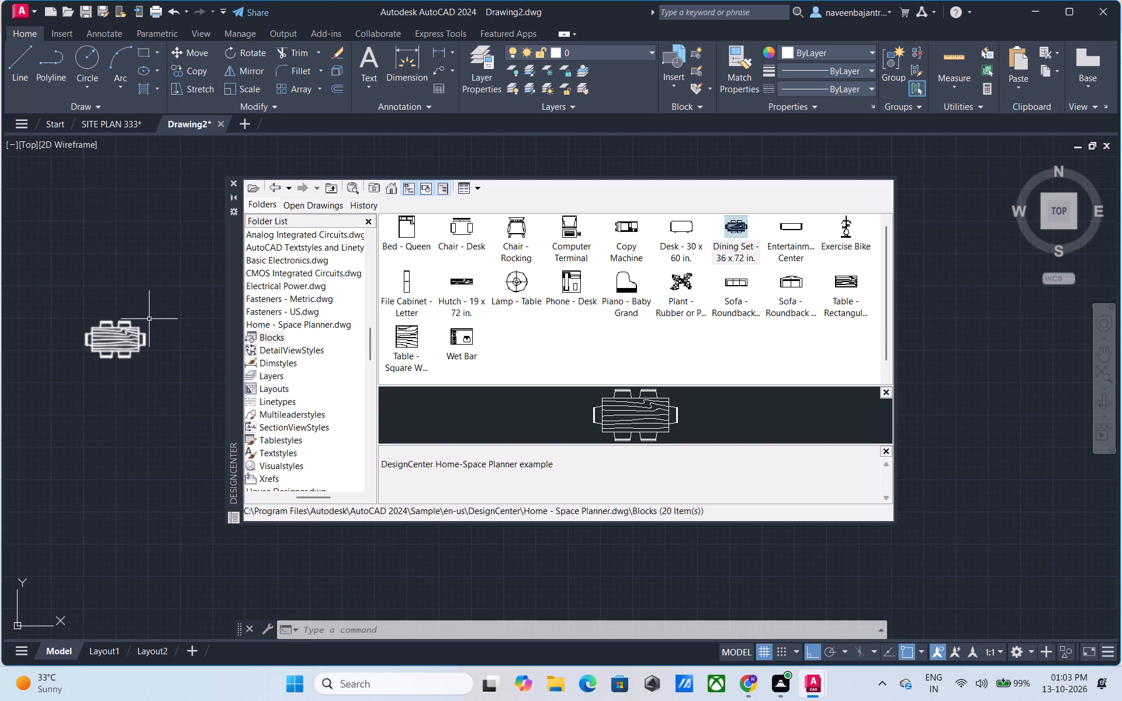
left_click(234, 182)
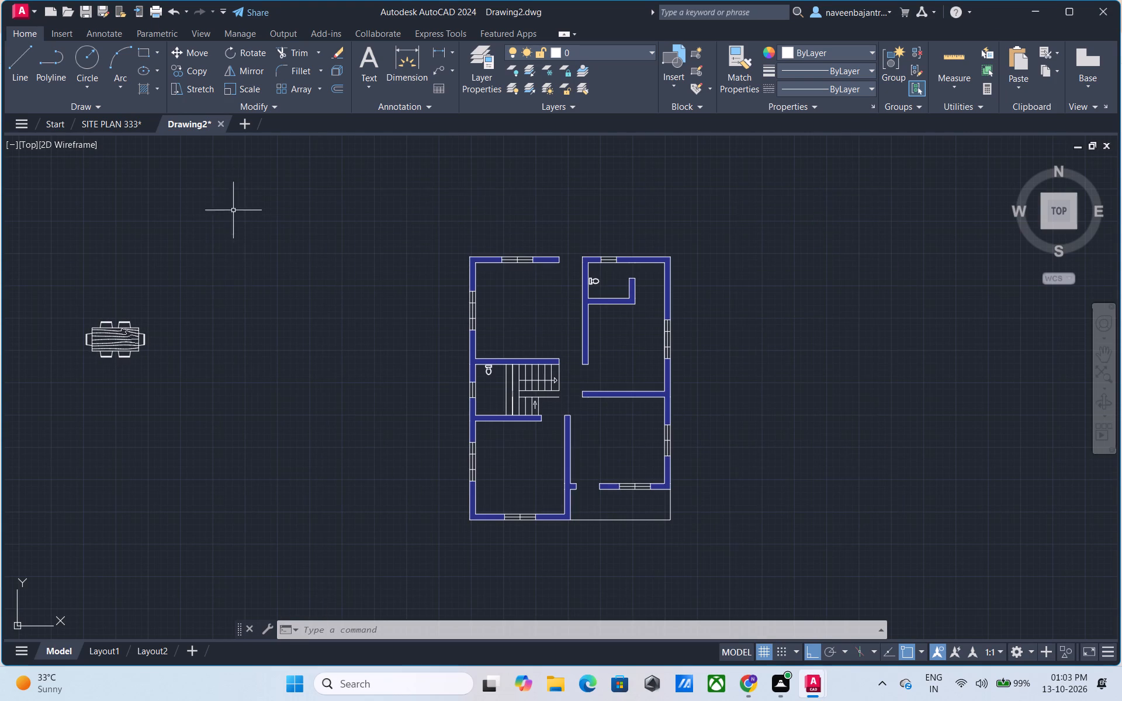
Move the dining set by its centre, with Ortho off, into the southeast room beside the east window.
left_click(119, 339)
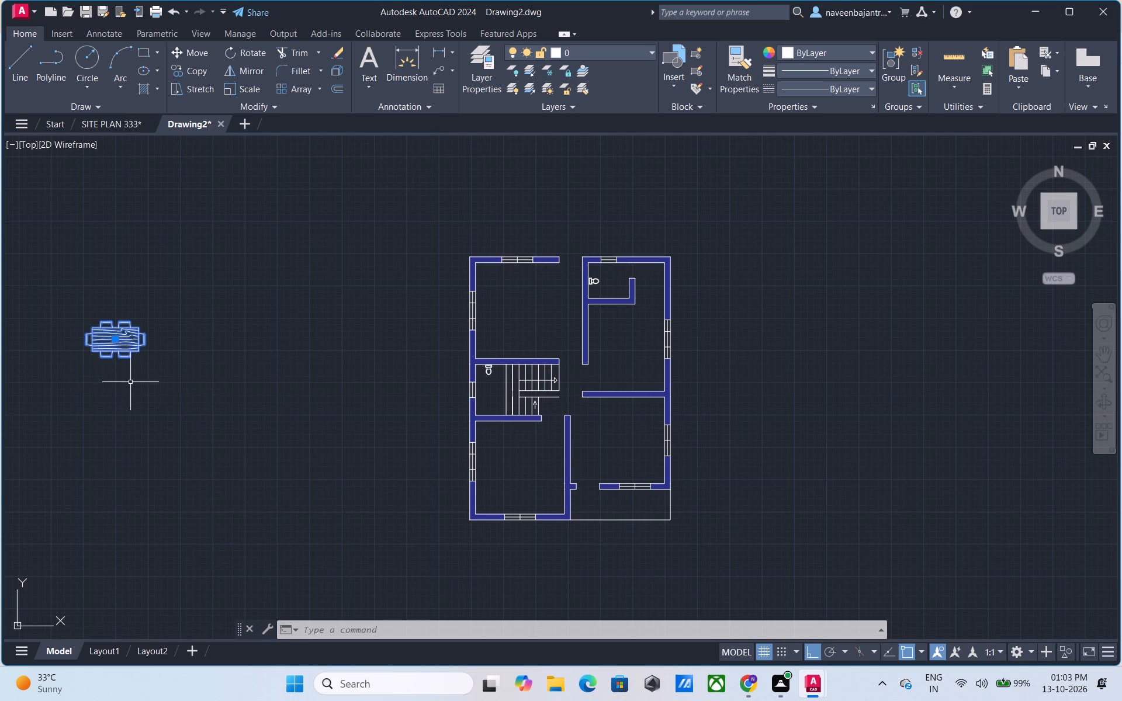
type("m")
key("space")
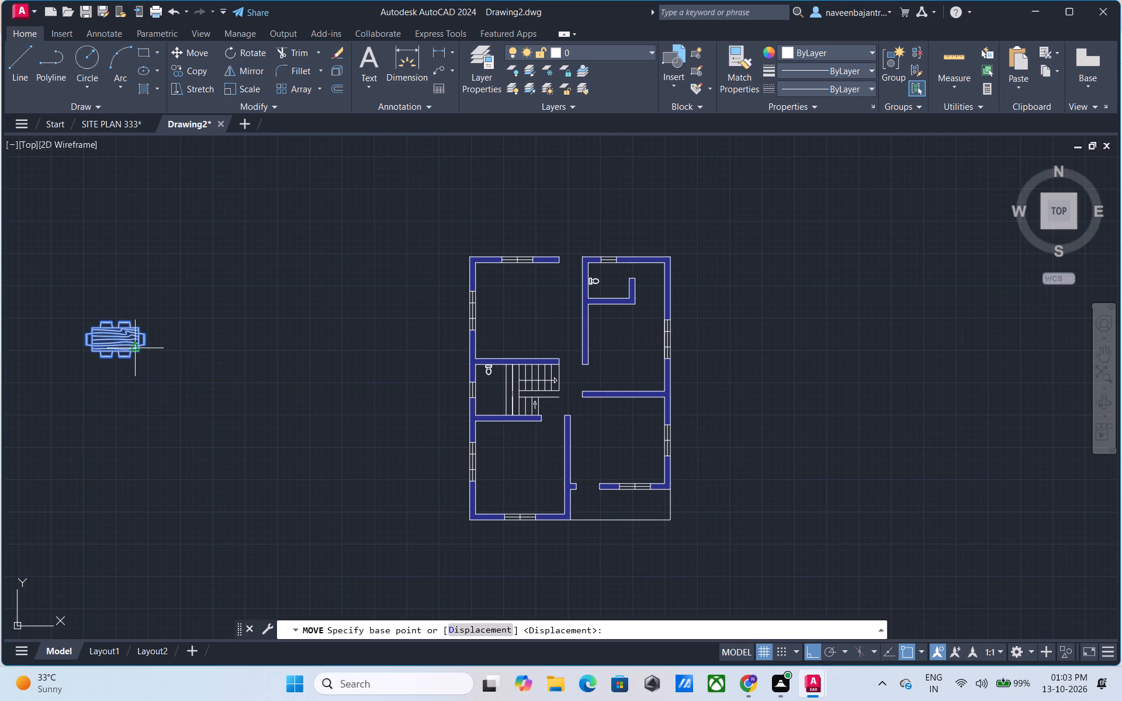
key("F8")
left_click(117, 340)
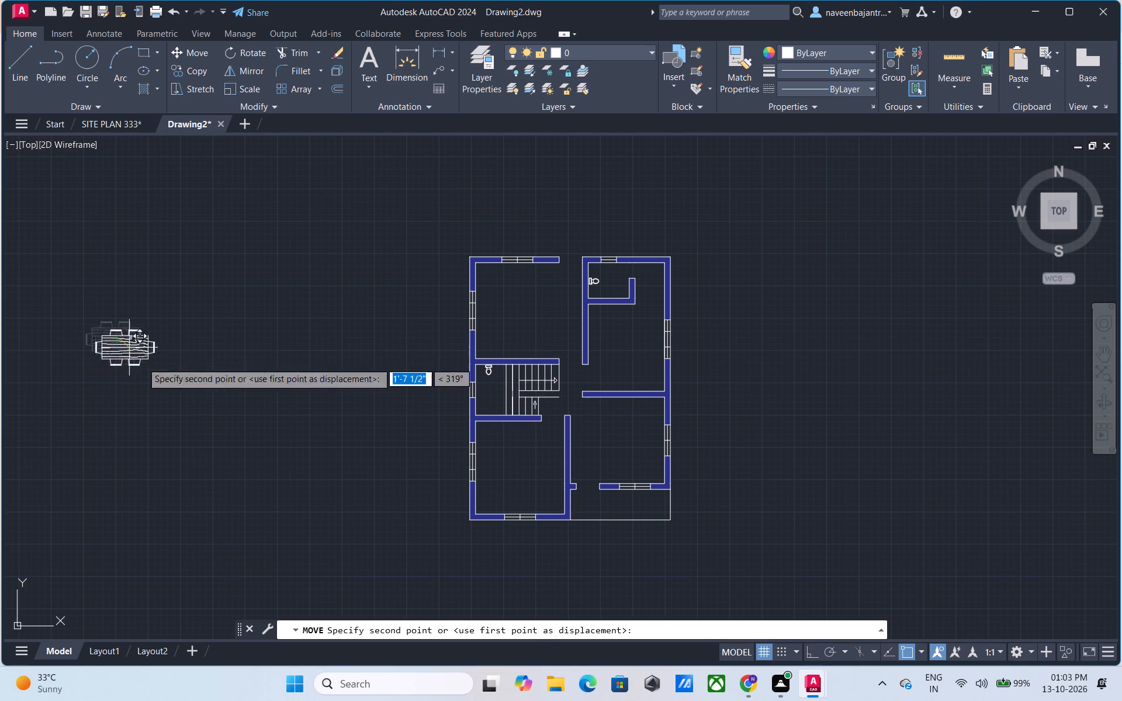
scroll(619, 456, "up", 1)
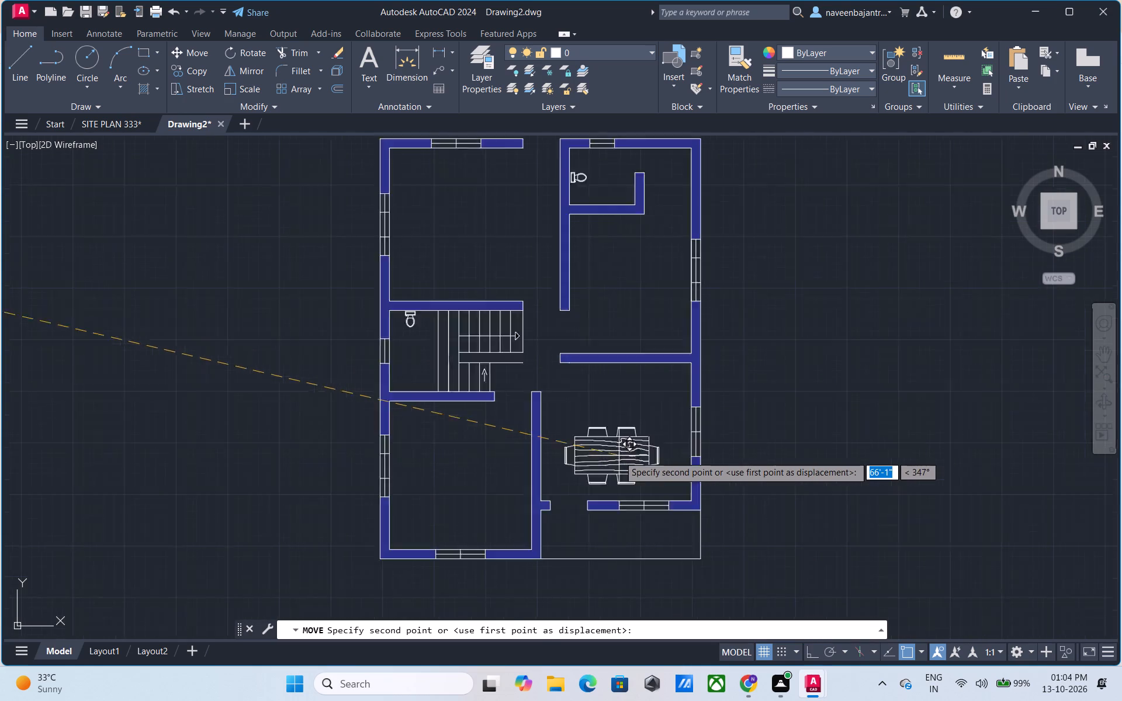
scroll(619, 456, "up", 3)
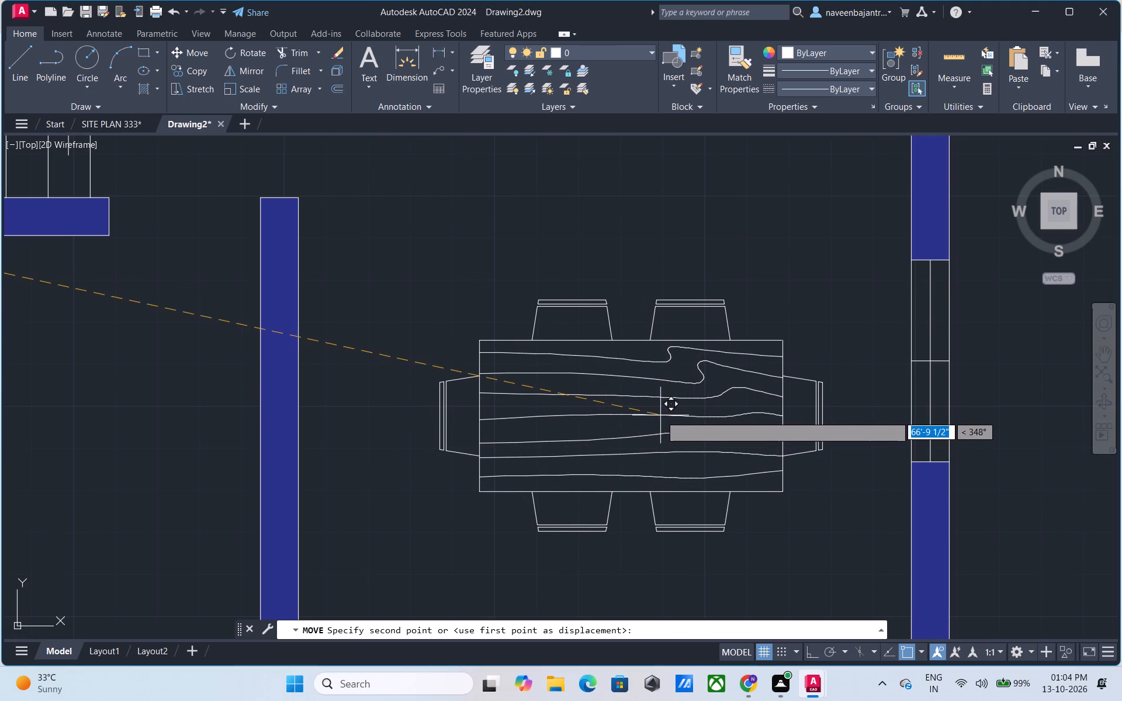
left_click(657, 408)
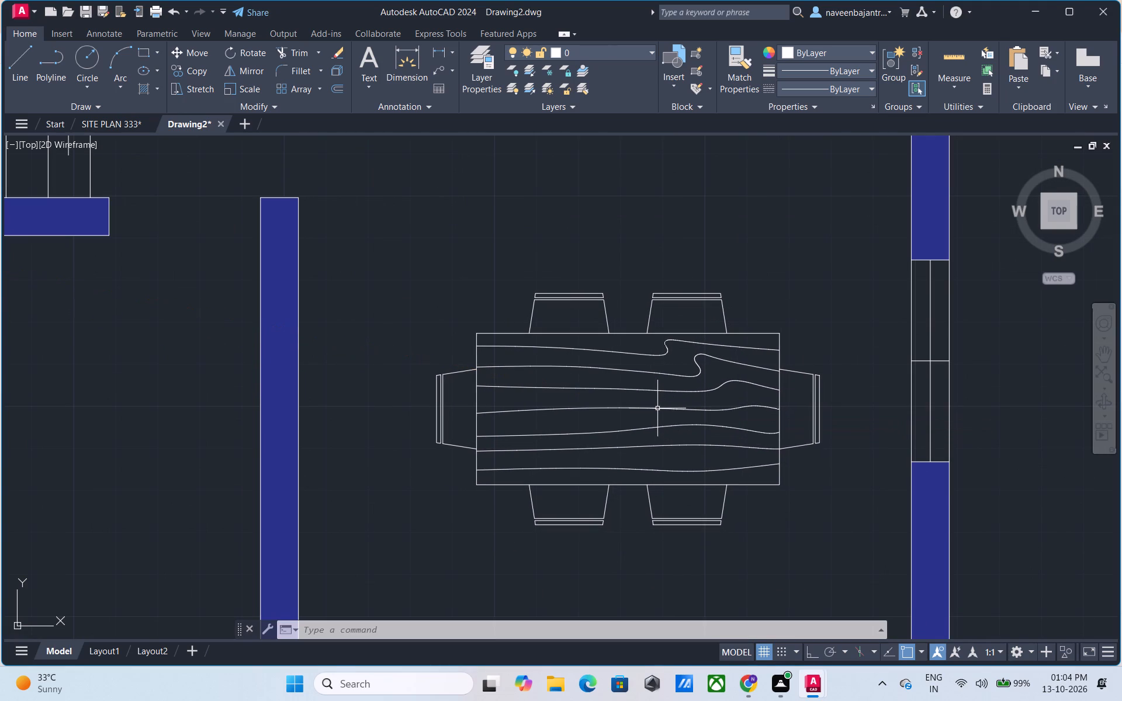
key("Escape")
Scale the dining set down about the table's southeast corner to a little under two-thirds of its size.
left_click(780, 484)
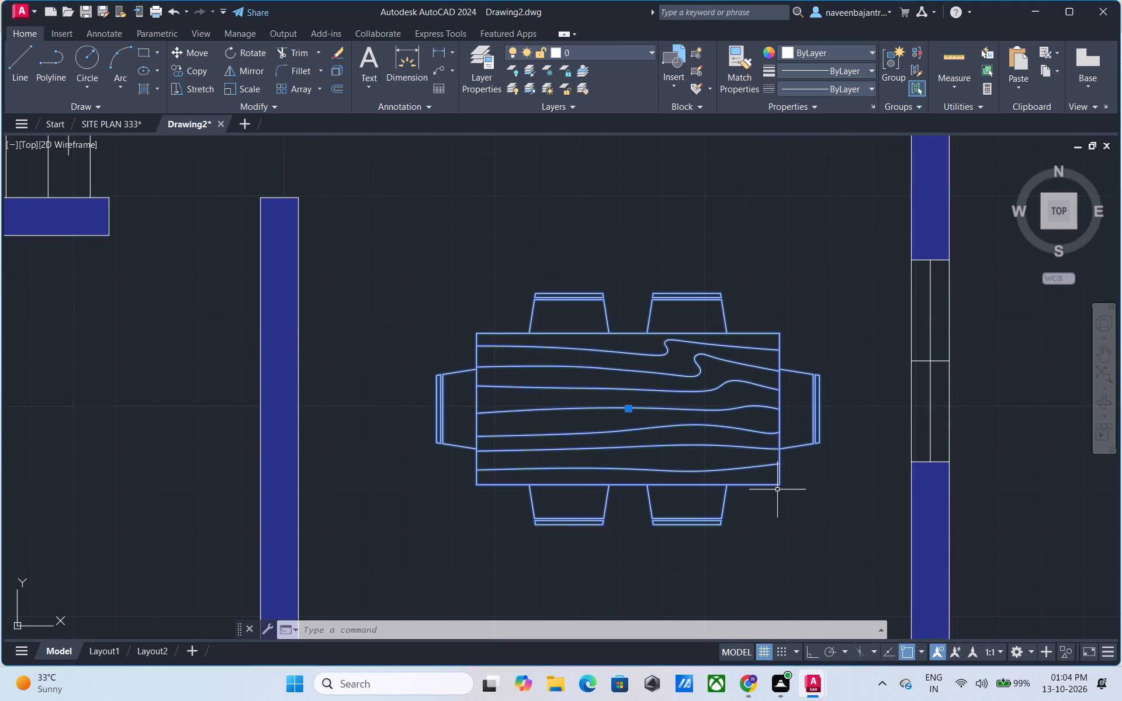
type("sc")
key("space")
left_click(777, 486)
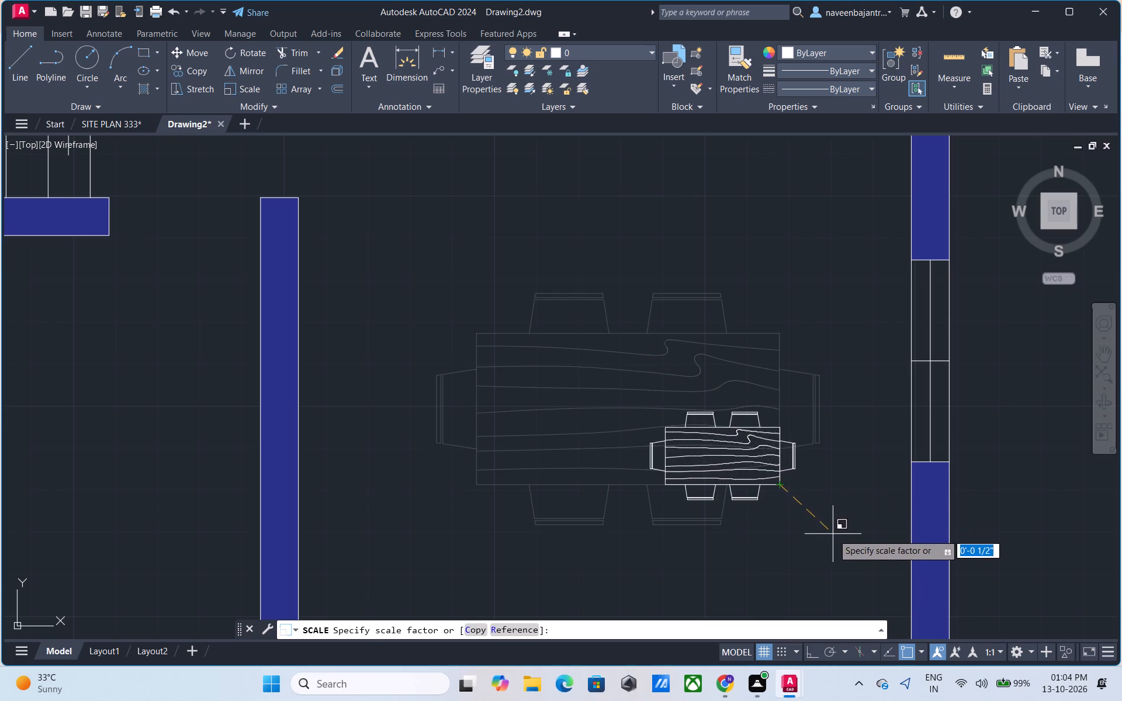
left_click(853, 581)
key("Escape")
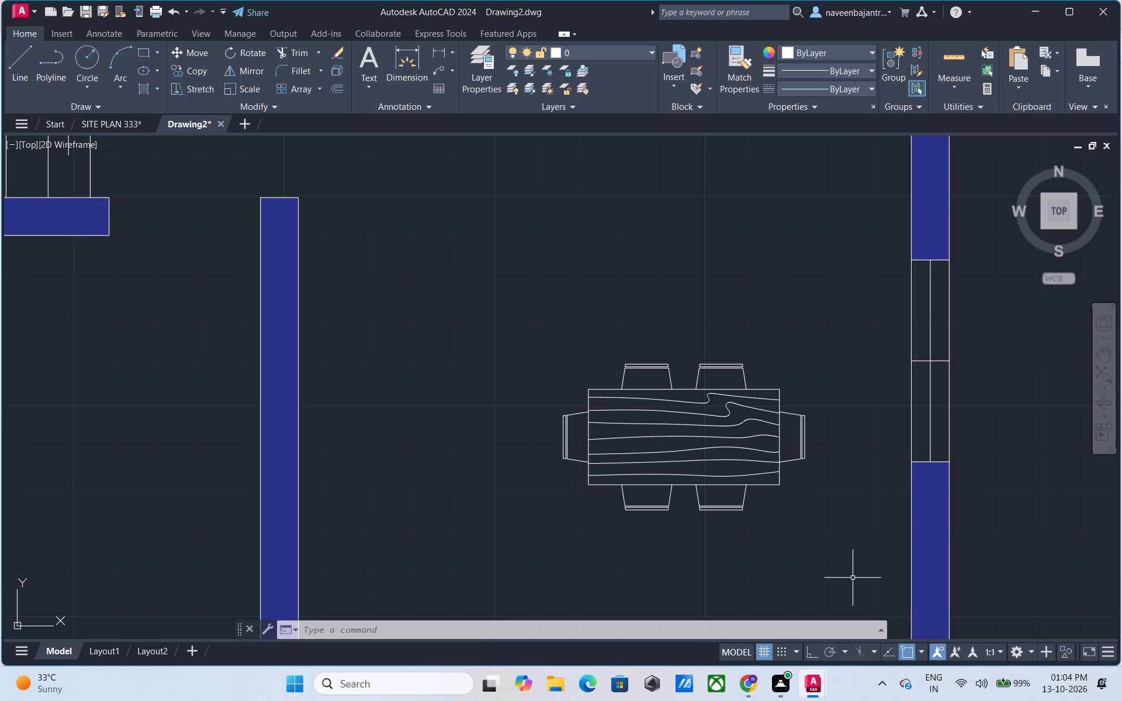
Move the reduced dining set about 1'-2" northwest, towards the middle of the southeast room.
left_click(780, 477)
type("m")
key("space")
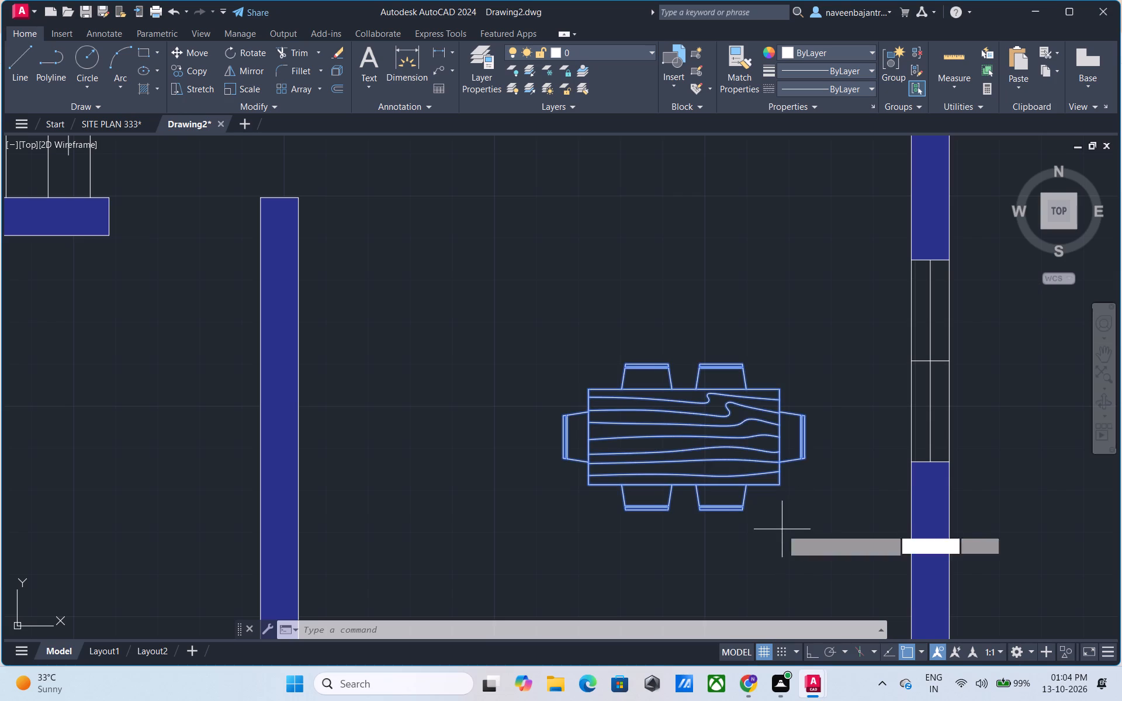
left_click(687, 439)
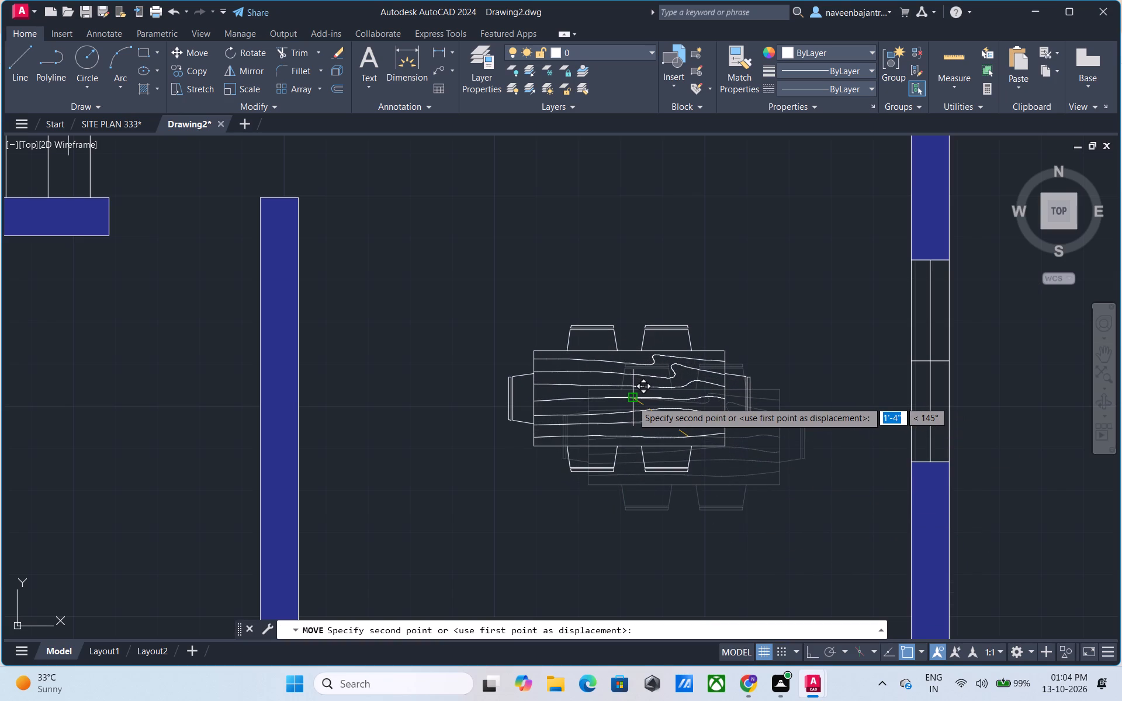
scroll(632, 401, "down", 1)
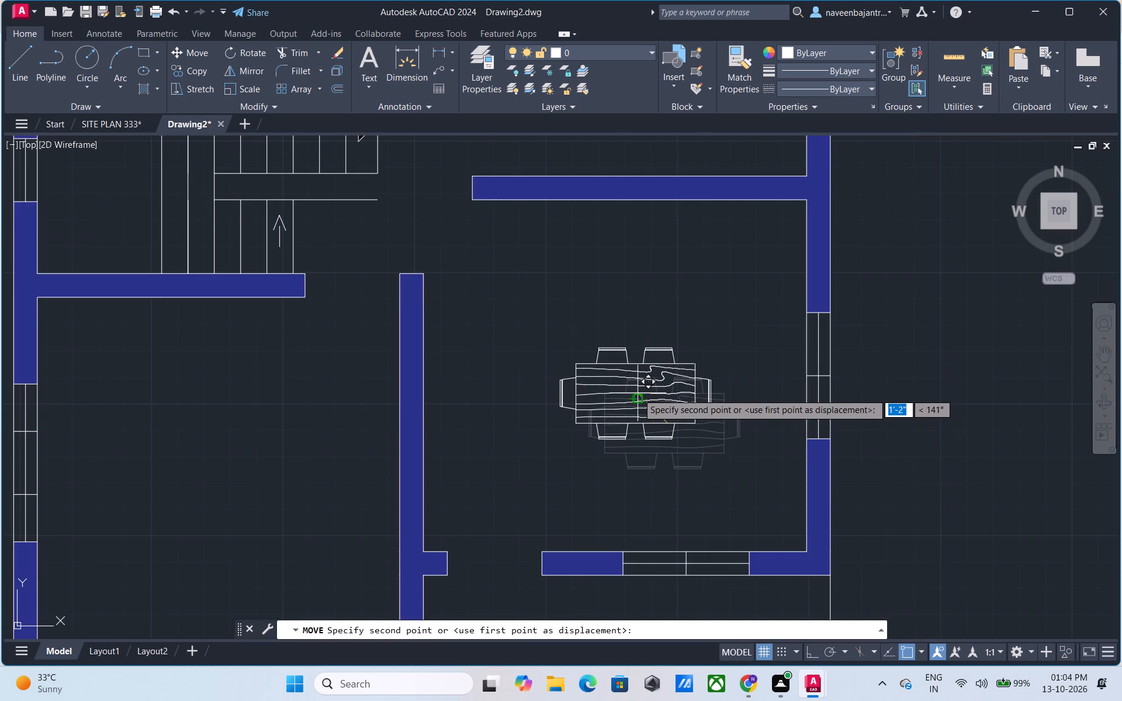
left_click(638, 393)
key("Escape")
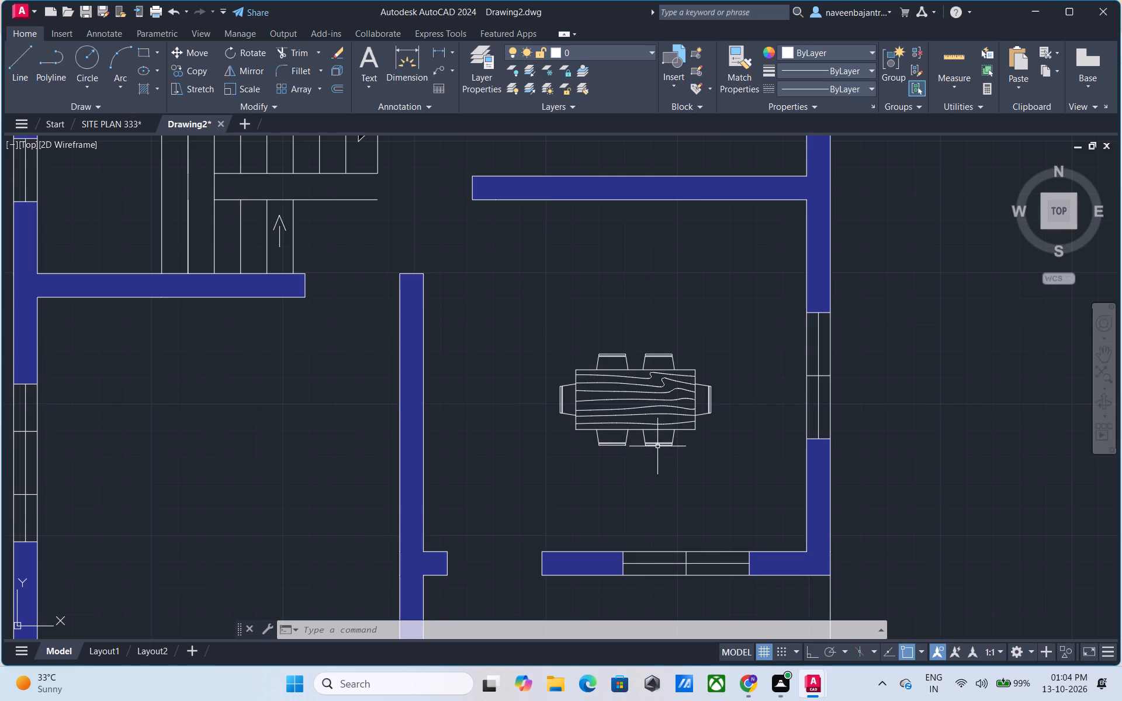
Draw a 20" line straight south from the southwest room's outer southeast wall corner, where the porch edge begins.
scroll(658, 447, "down", 1)
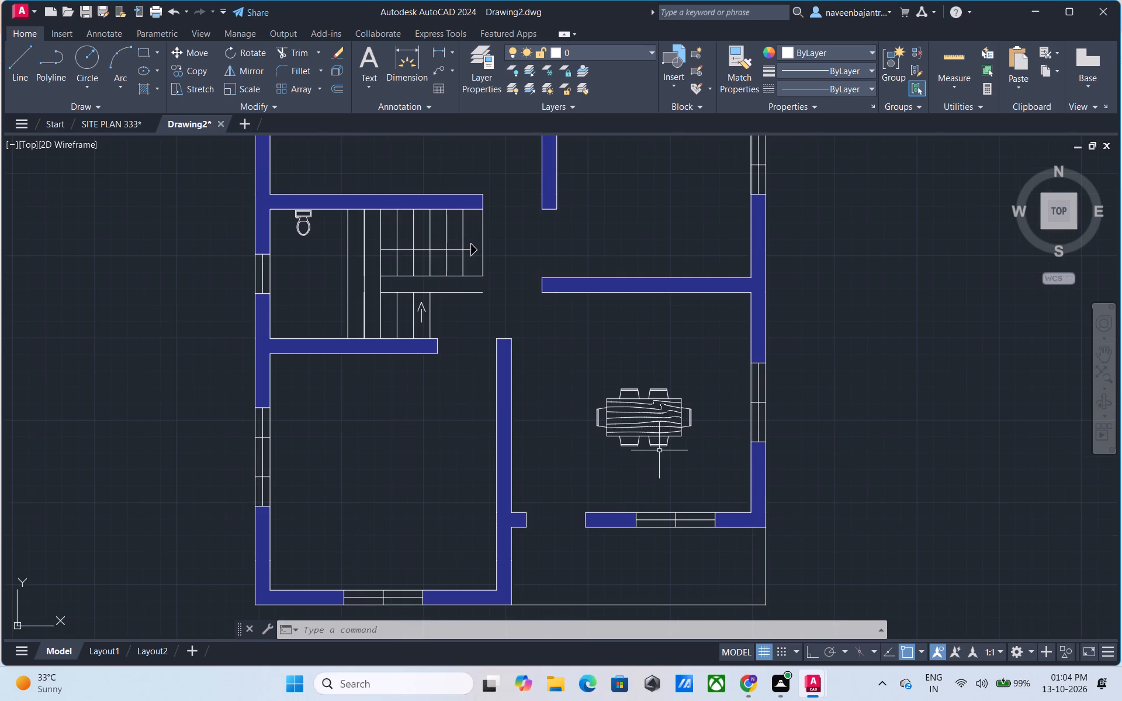
scroll(659, 450, "down", 1)
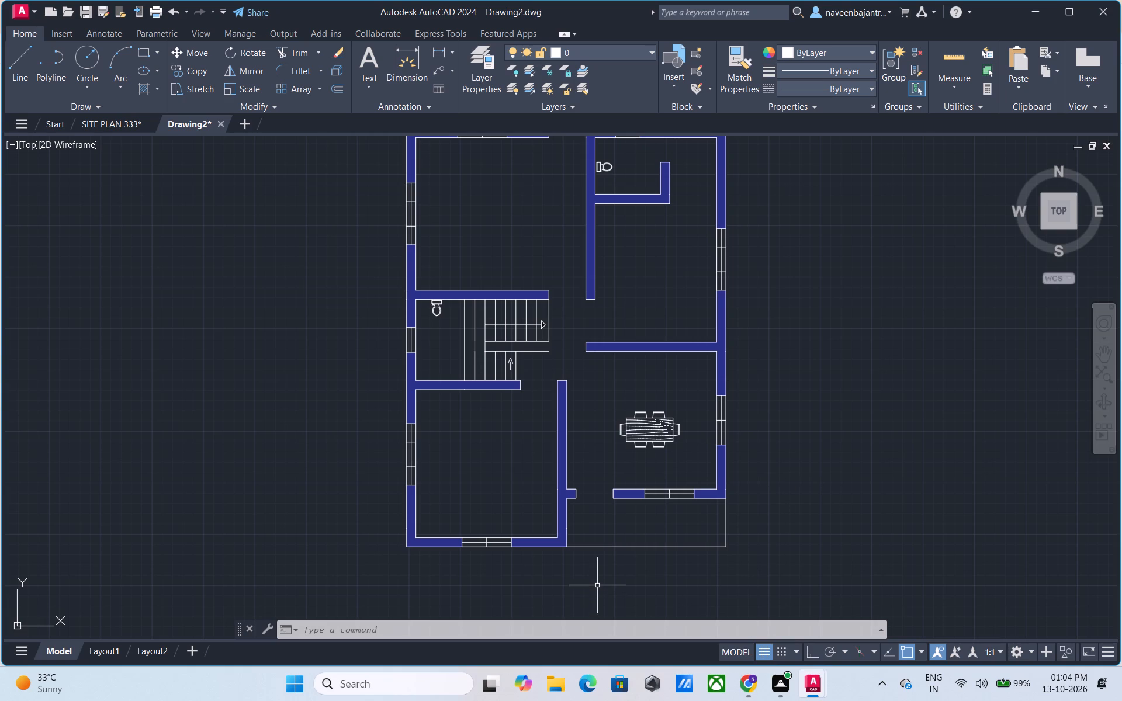
middle_click_drag(598, 582, 640, 516)
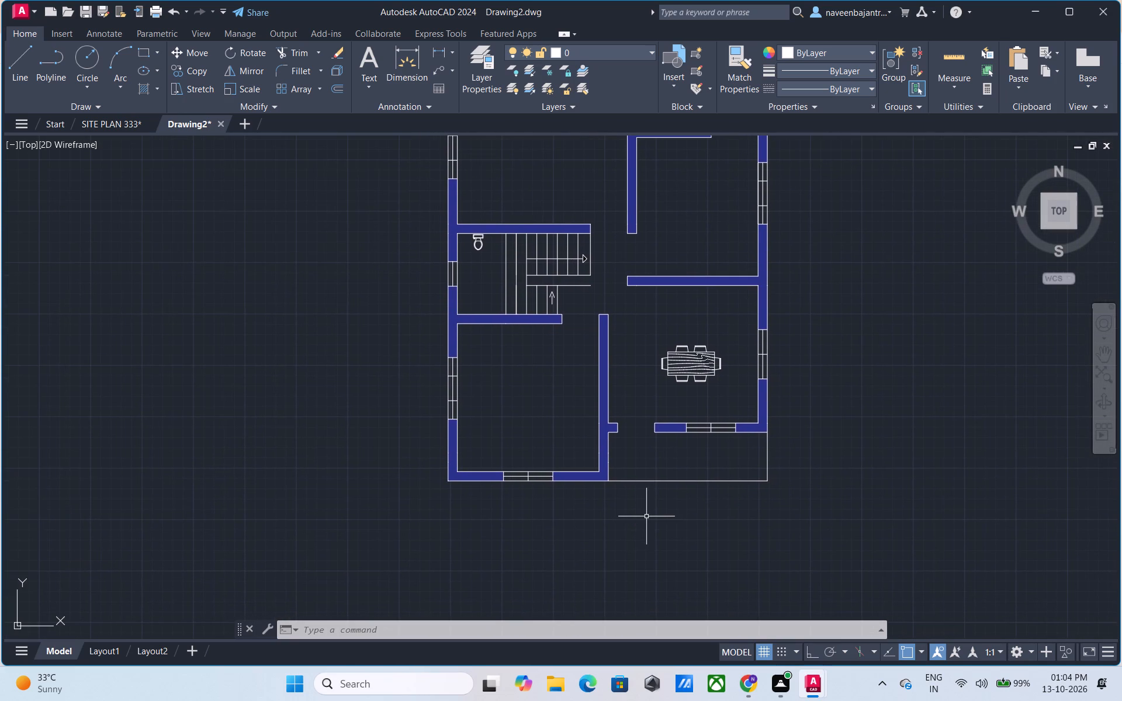
scroll(647, 516, "up", 2)
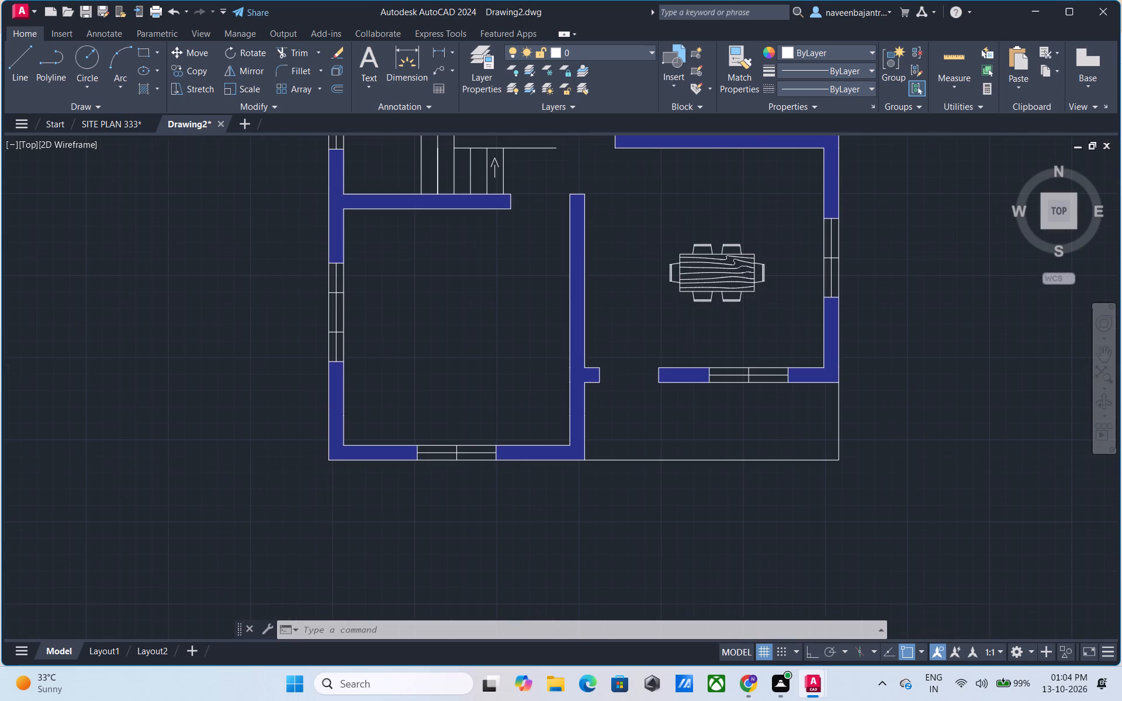
key("Escape")
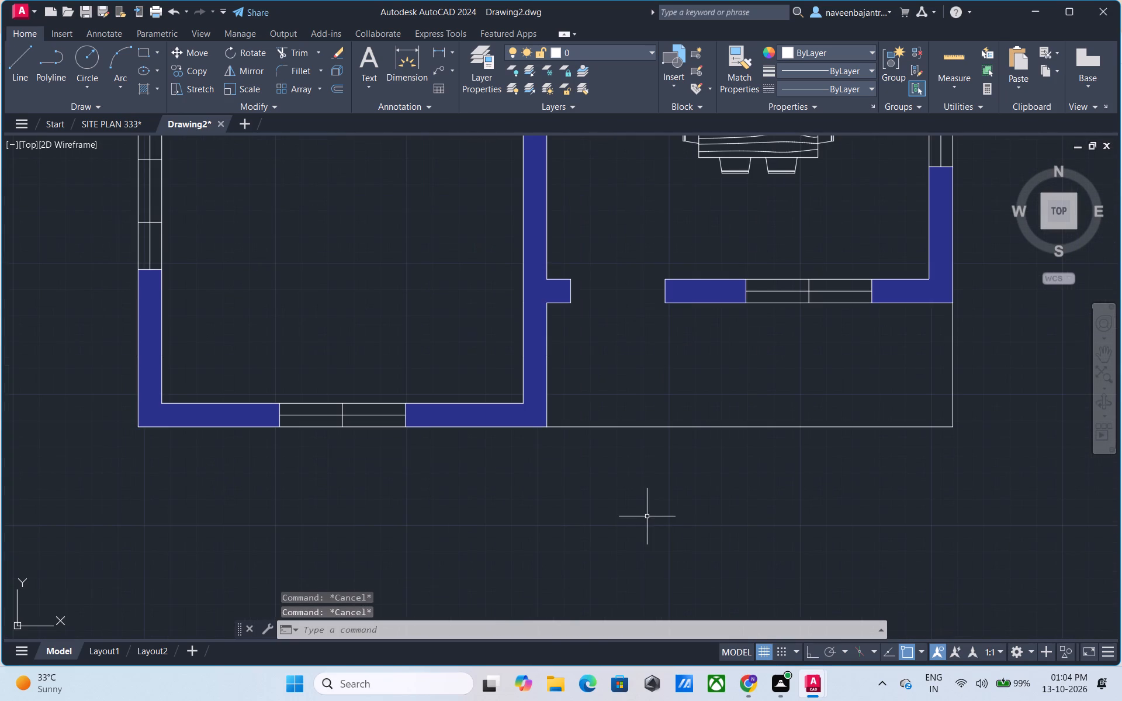
type("l")
key("space")
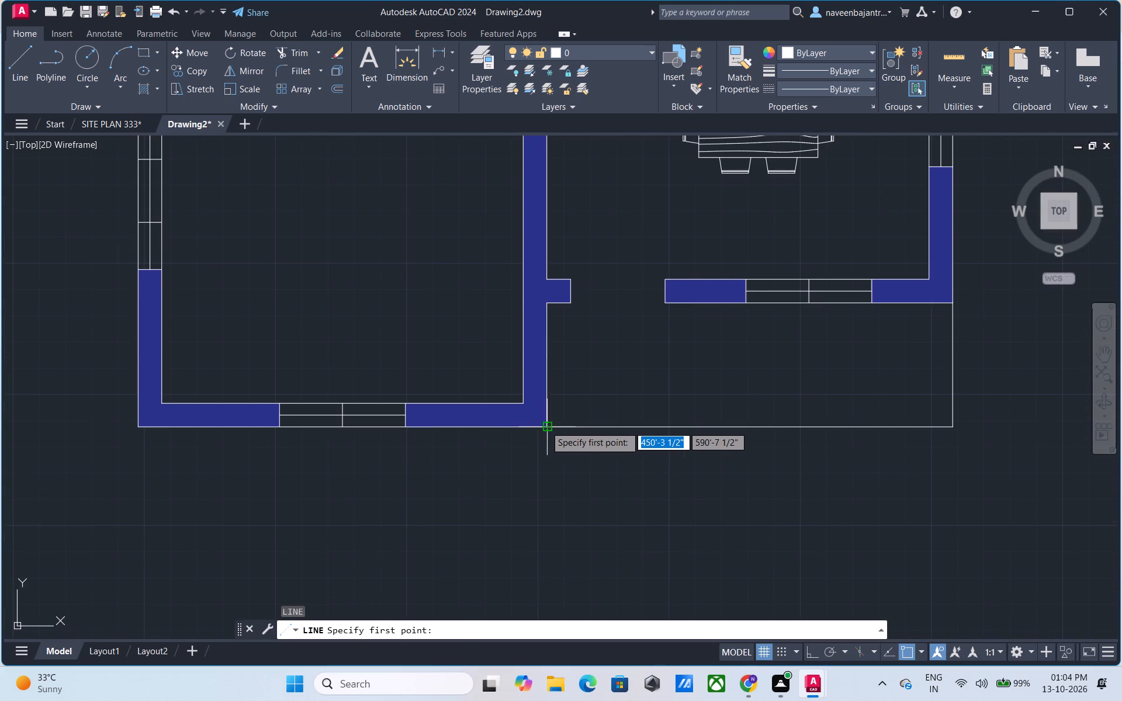
left_click(545, 426)
type("20\"")
key("Return")
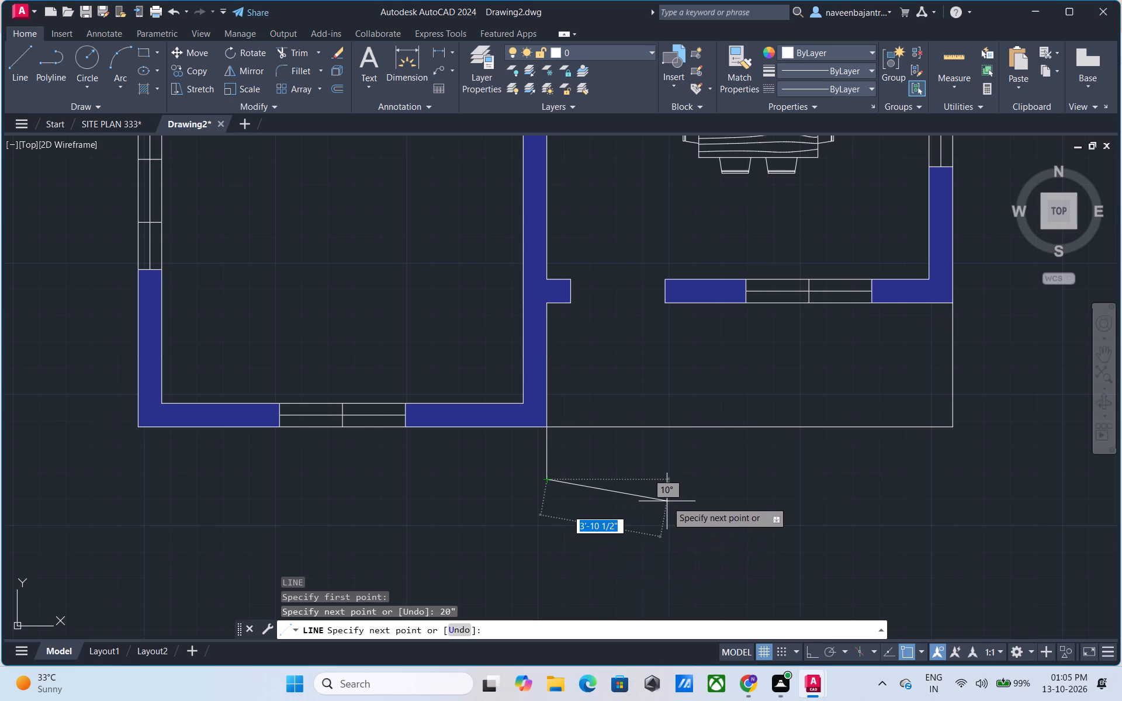
key("Escape")
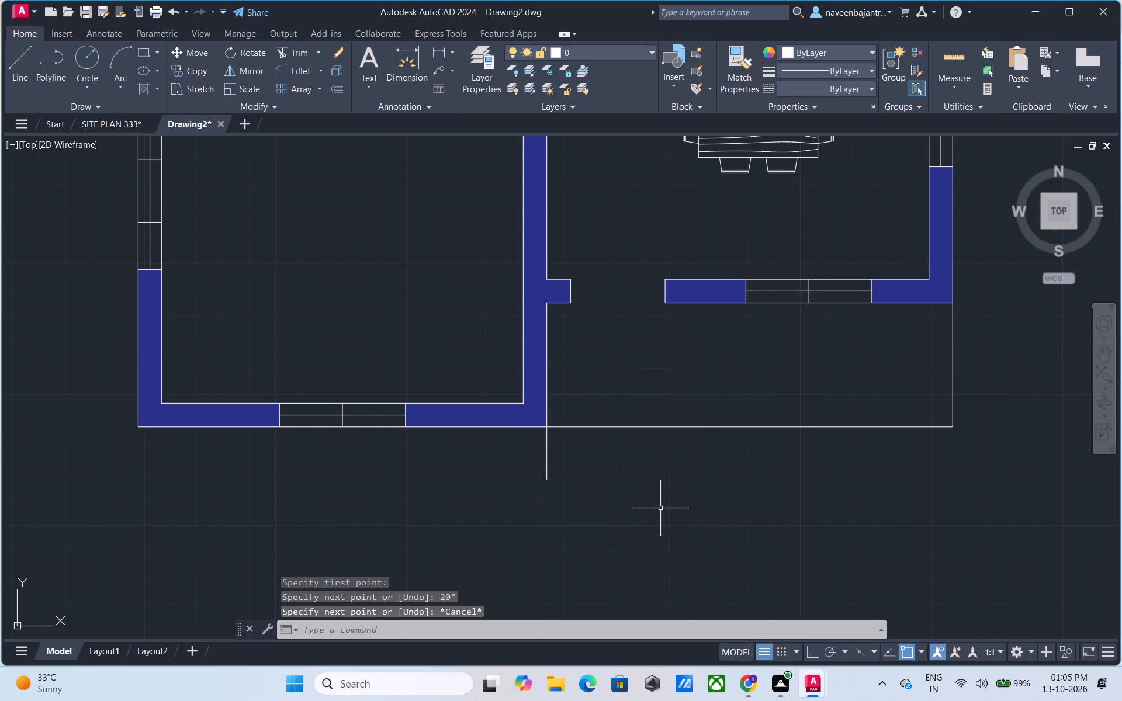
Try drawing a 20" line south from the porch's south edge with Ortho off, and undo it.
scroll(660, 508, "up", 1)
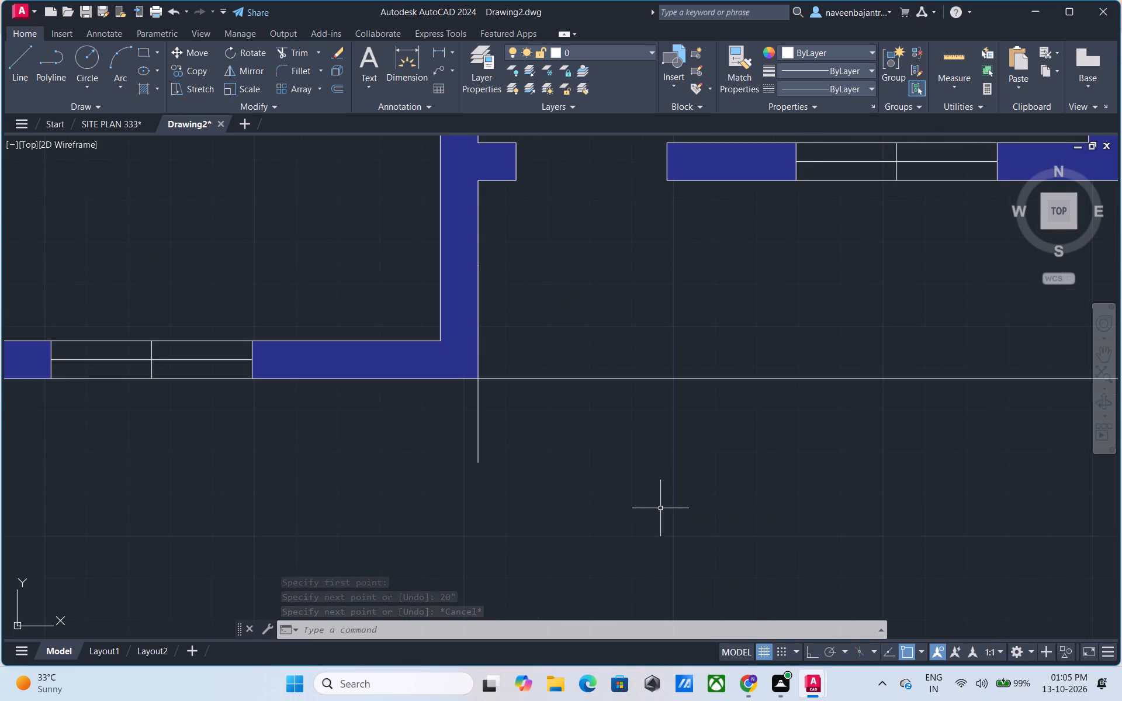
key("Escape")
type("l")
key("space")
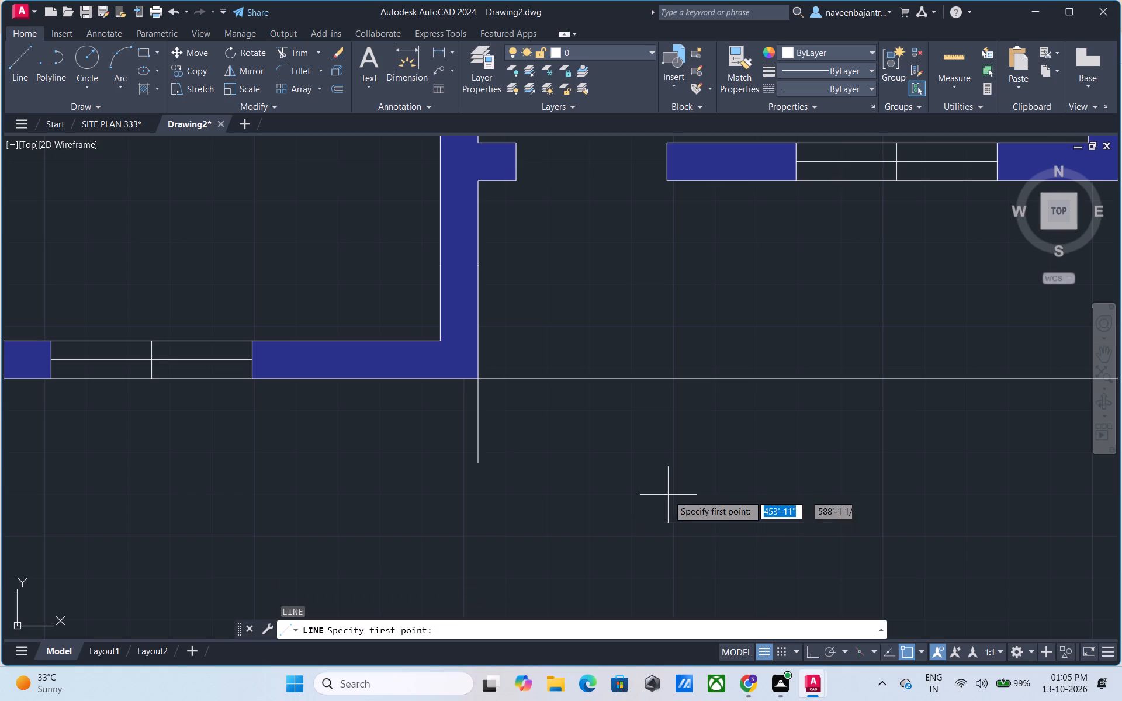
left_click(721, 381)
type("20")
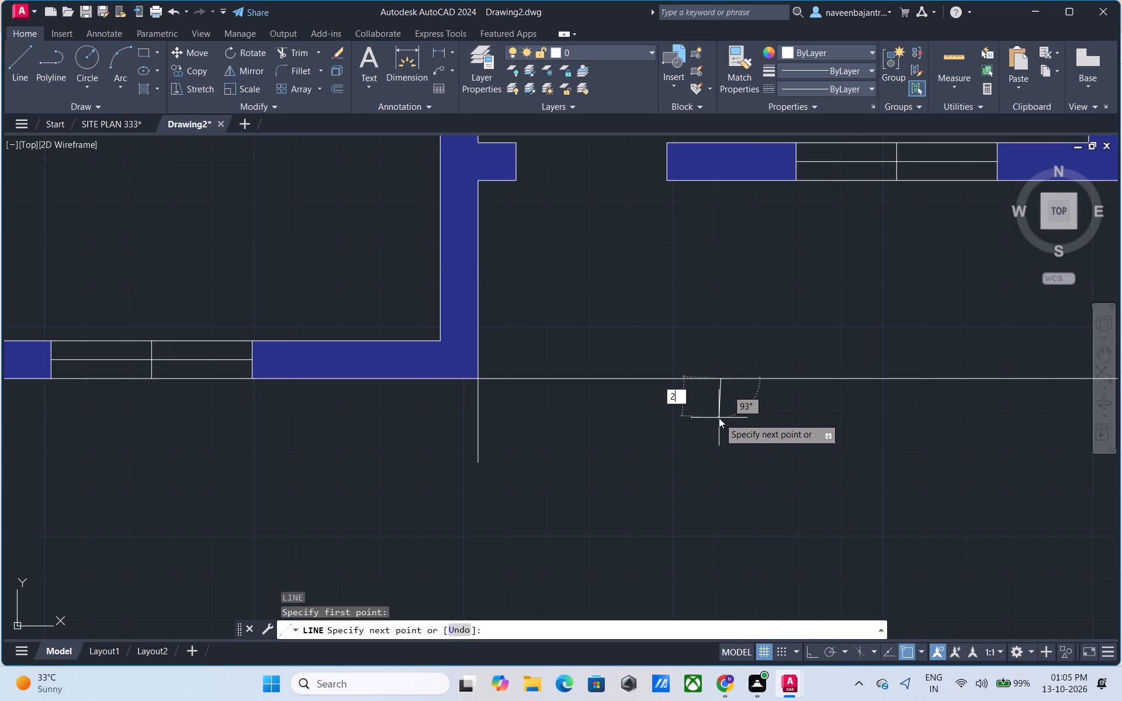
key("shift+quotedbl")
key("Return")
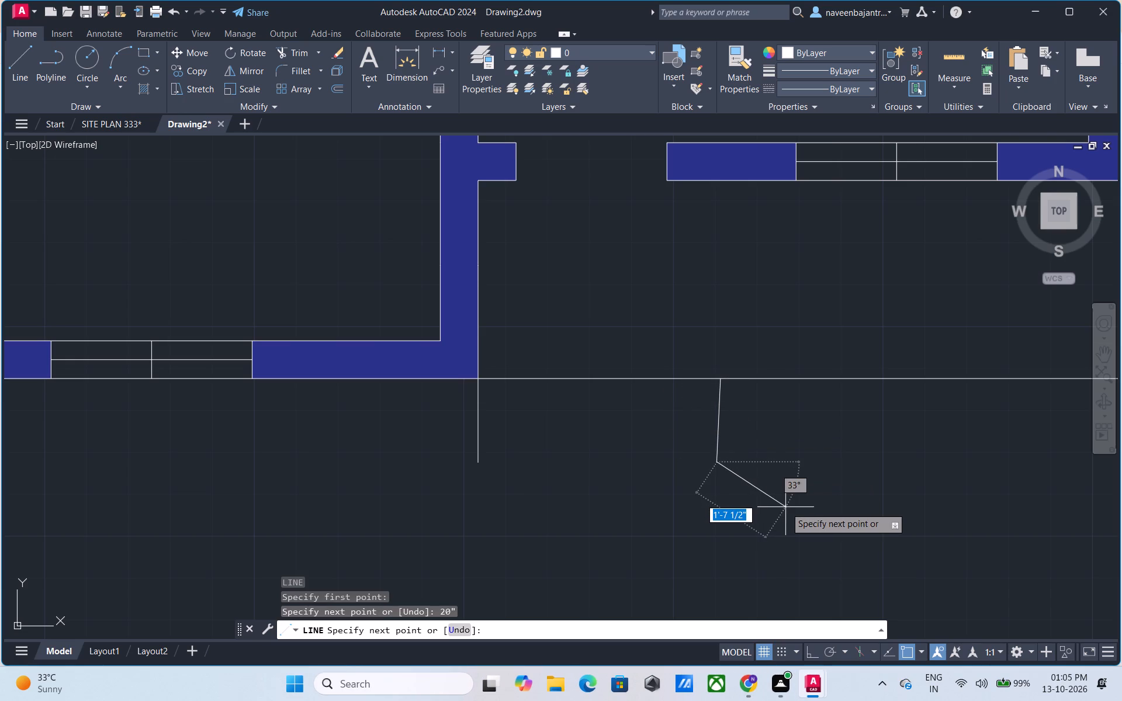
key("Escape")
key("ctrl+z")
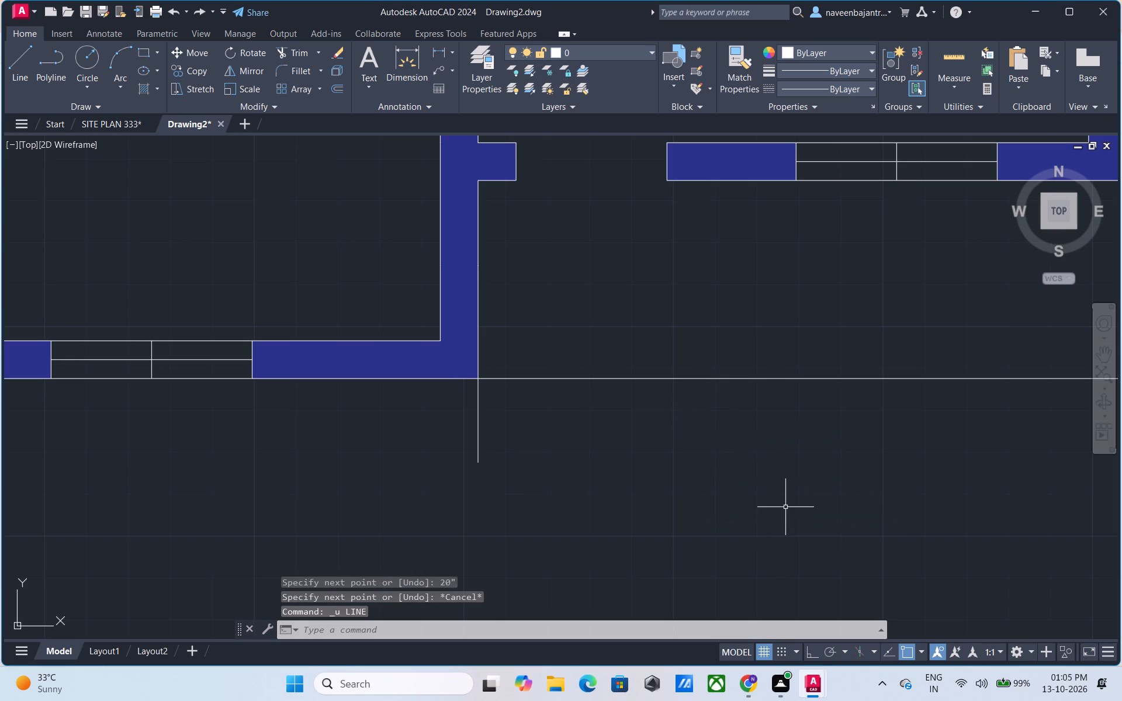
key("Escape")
With Ortho on, draw a 20" line south from the porch edge and continue about 5'-3 1/2" west to the existing line's south end.
key("F8")
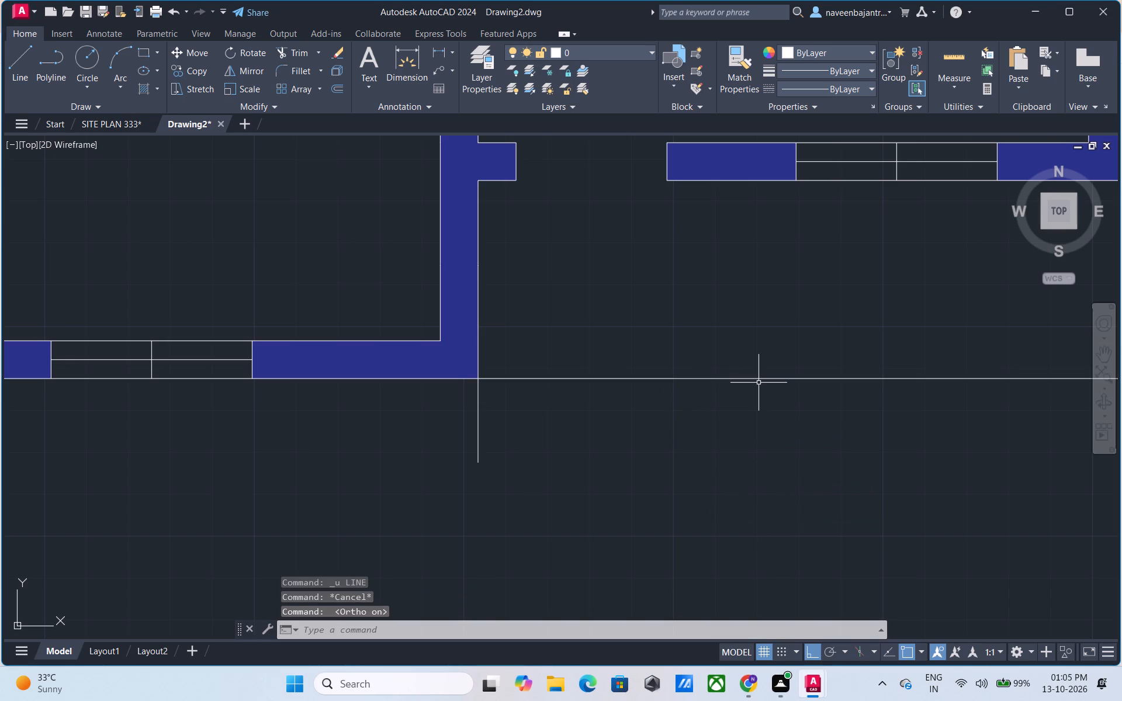
type("l")
key("space")
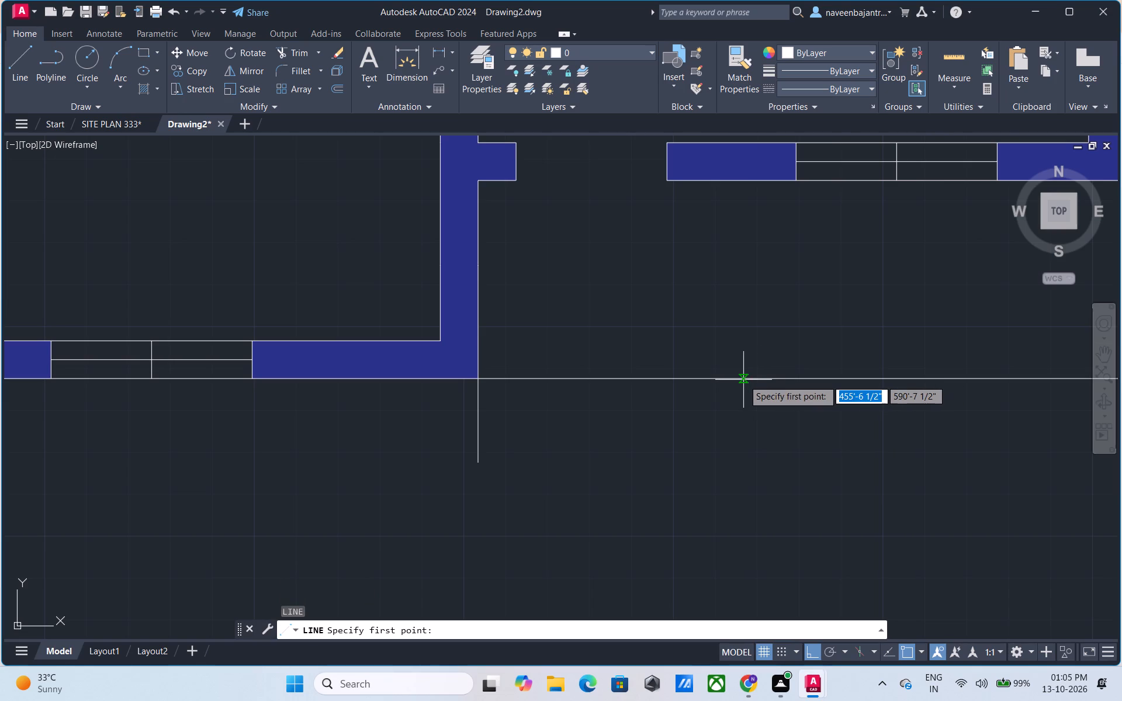
left_click(743, 380)
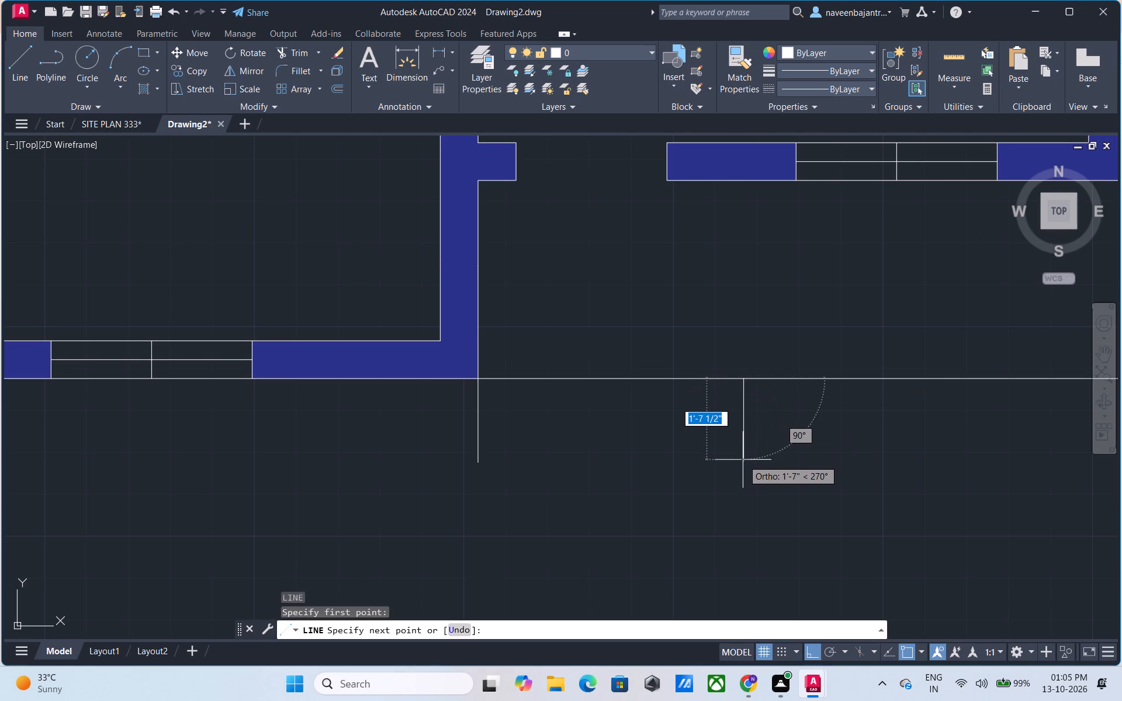
type("20\"")
key("Return")
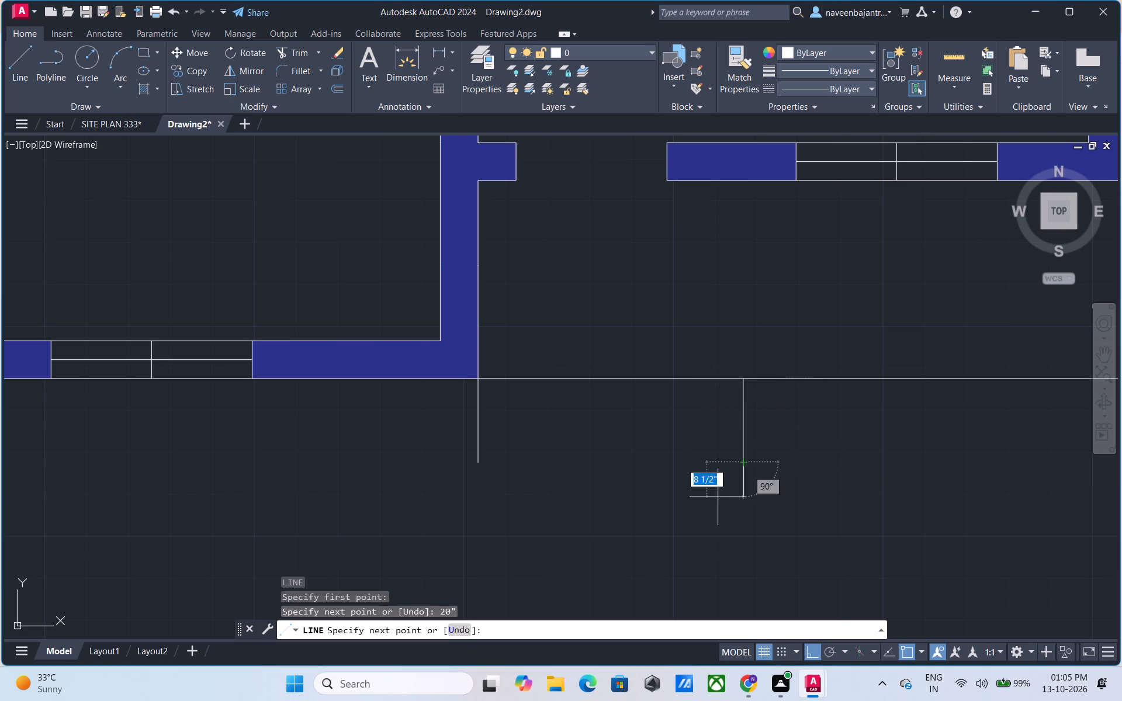
left_click(477, 462)
key("Escape")
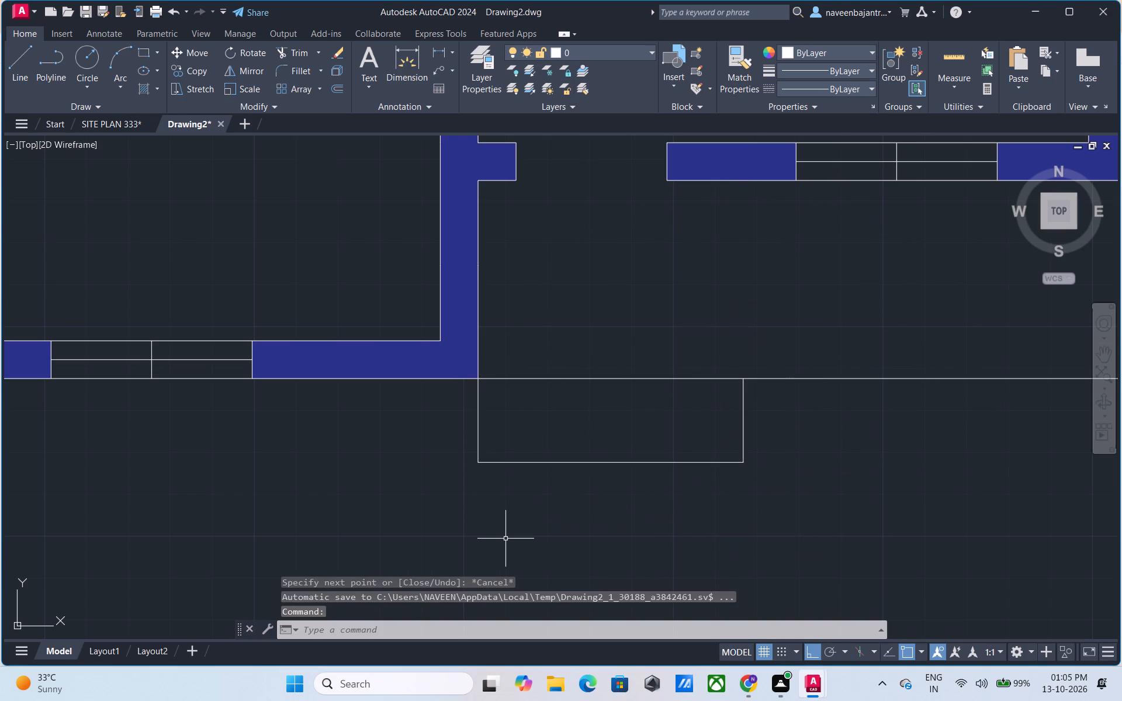
Offset the south line of the porch step outline 10" north to divide it into two treads.
type("o 10\"")
key("Return")
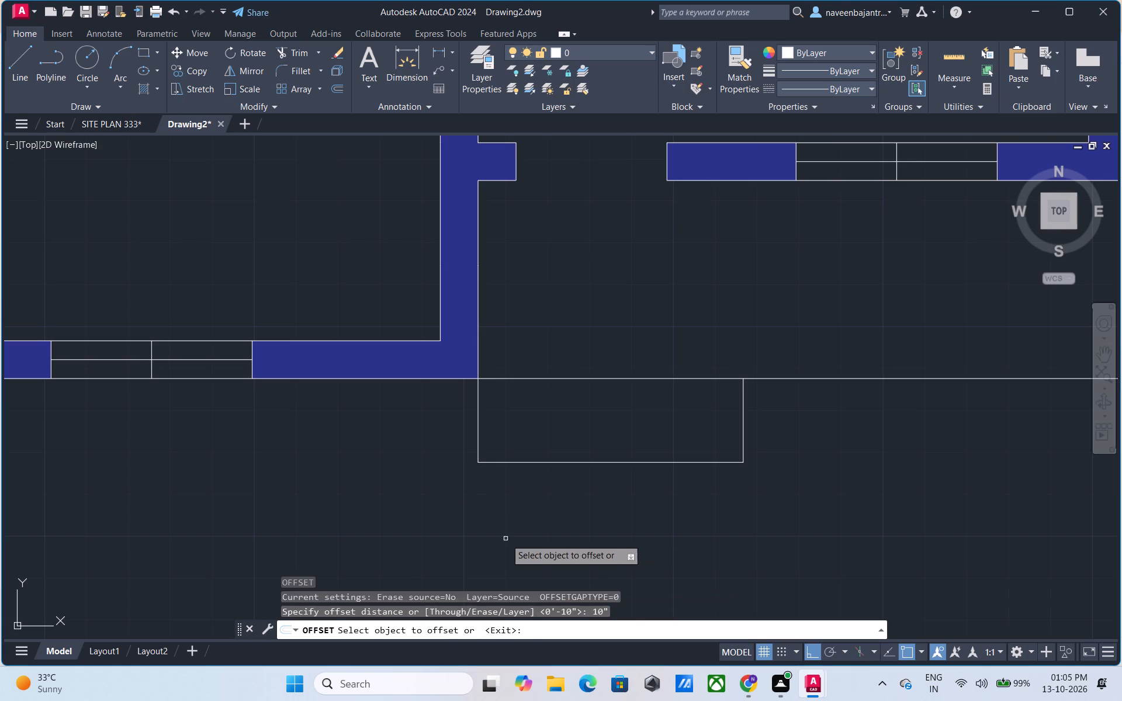
left_click(610, 463)
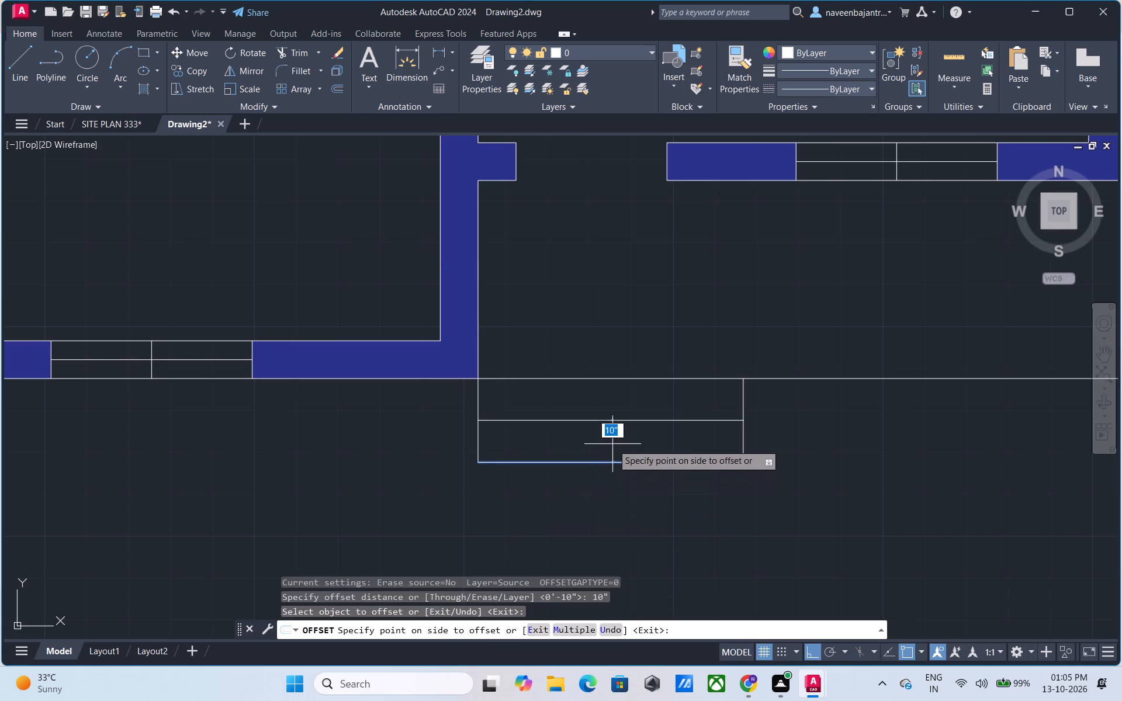
left_click(612, 444)
key("Escape")
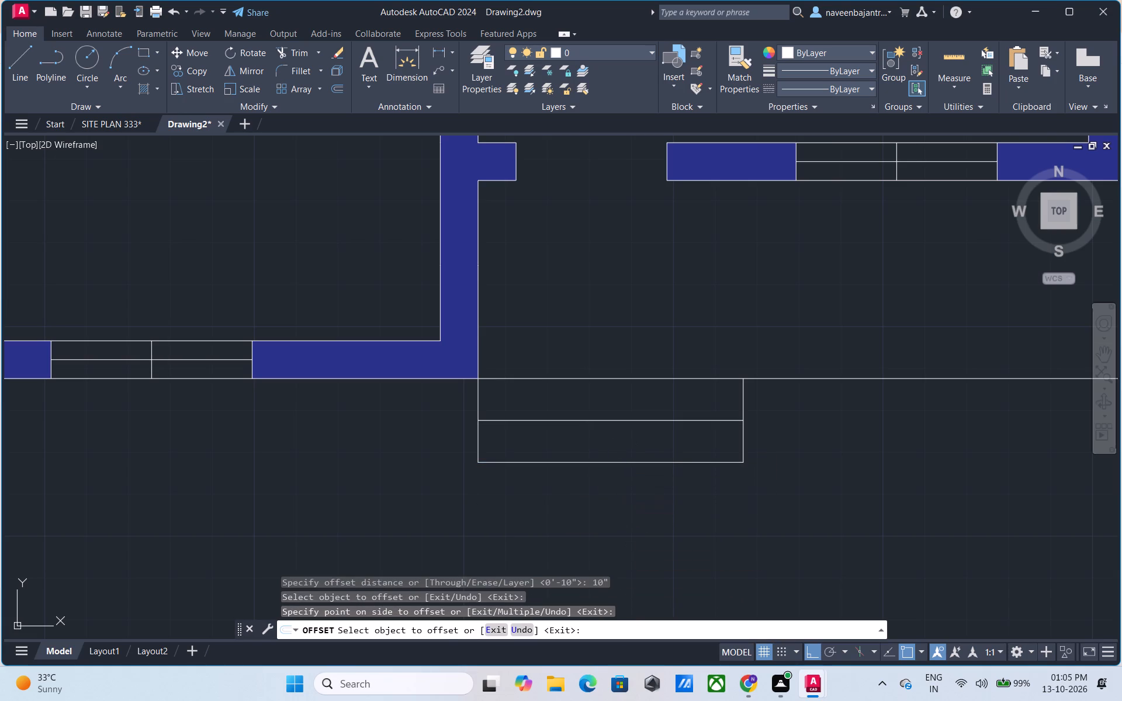
Draw a 20" line straight north from the north wall's outer face, just west of the door opening.
scroll(627, 544, "down", 2)
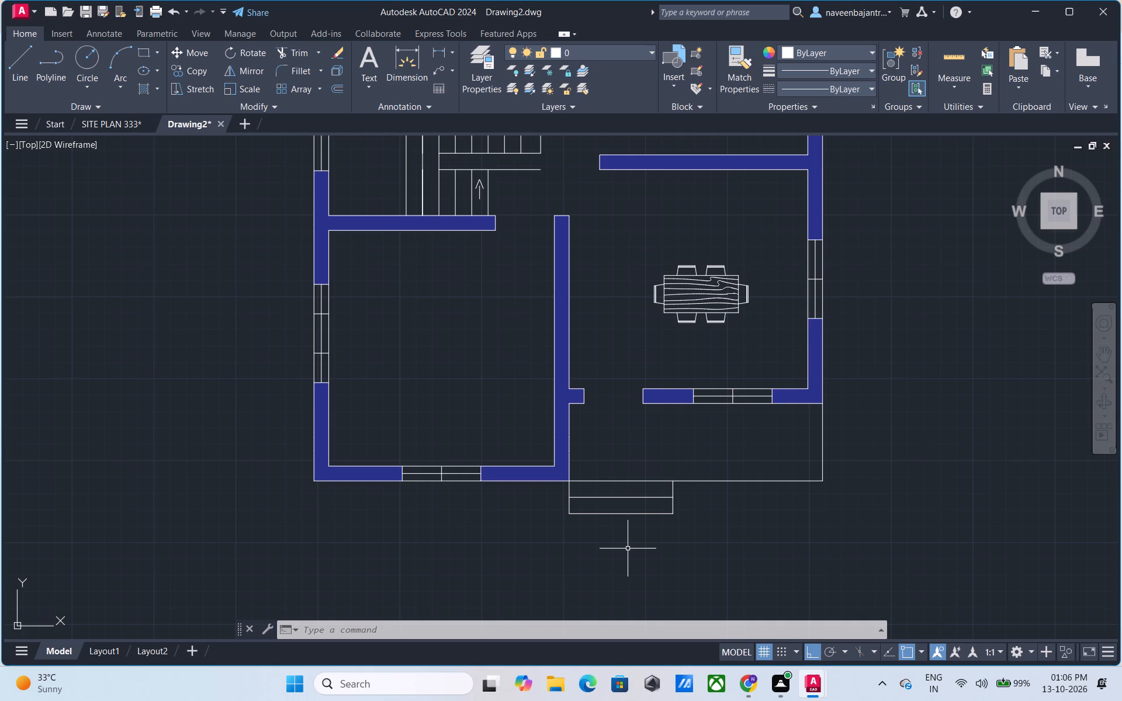
scroll(622, 547, "down", 1)
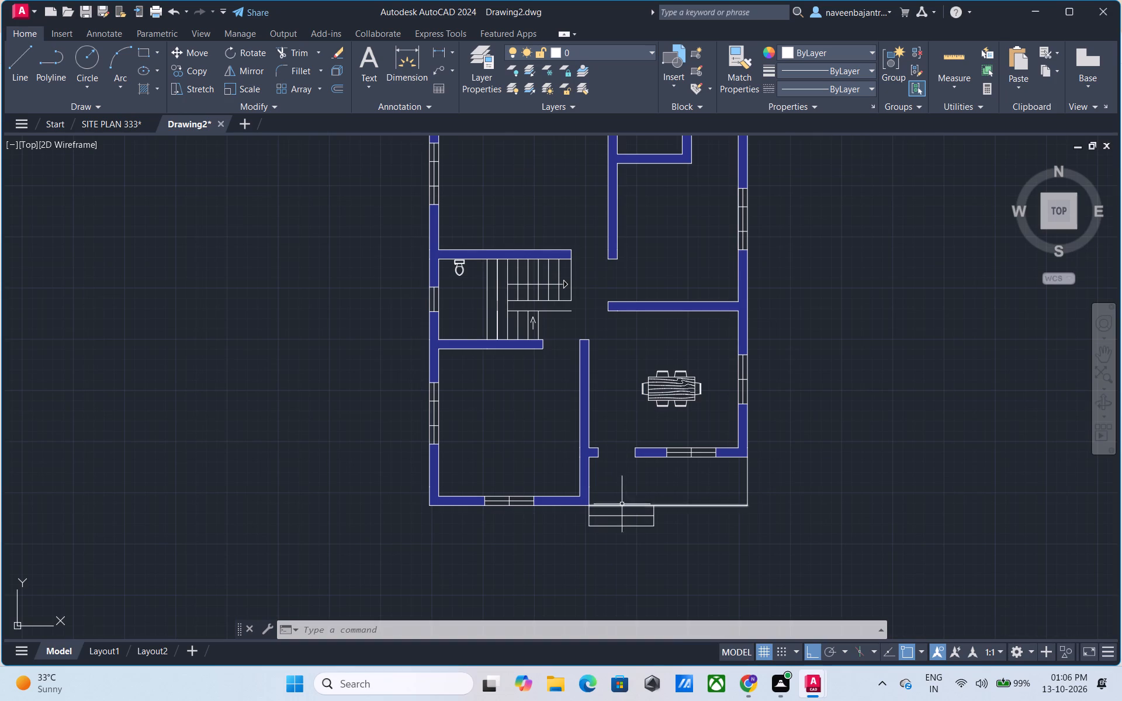
middle_click_drag(628, 492, 622, 518)
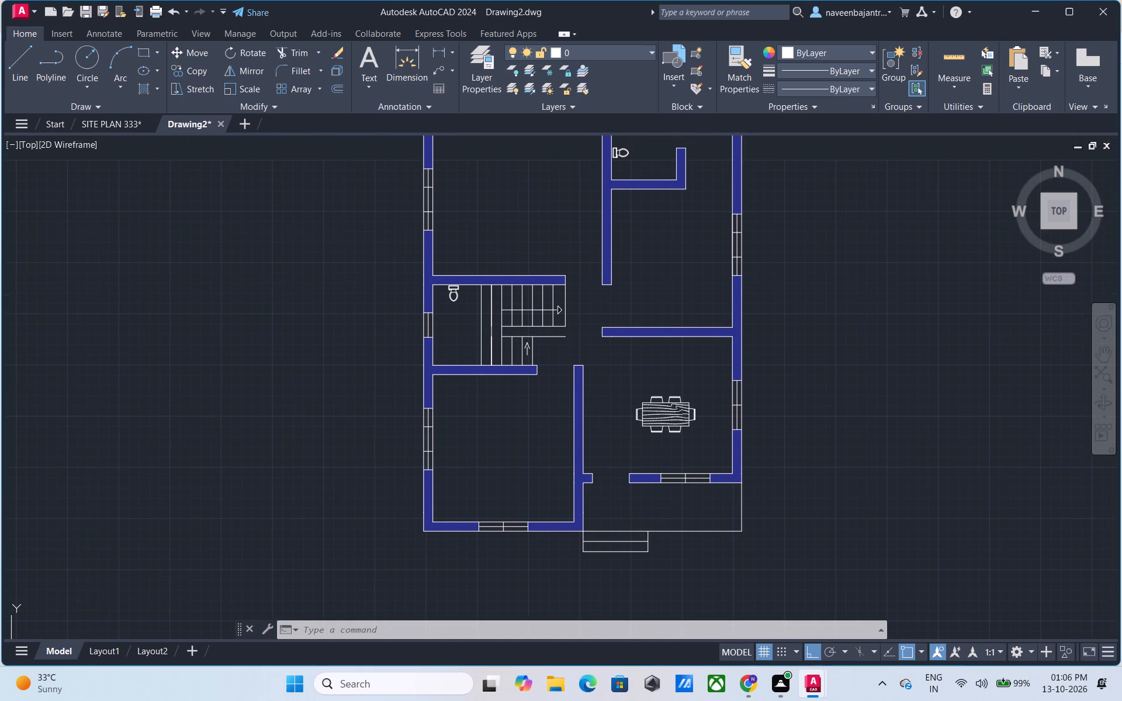
scroll(622, 518, "down", 1)
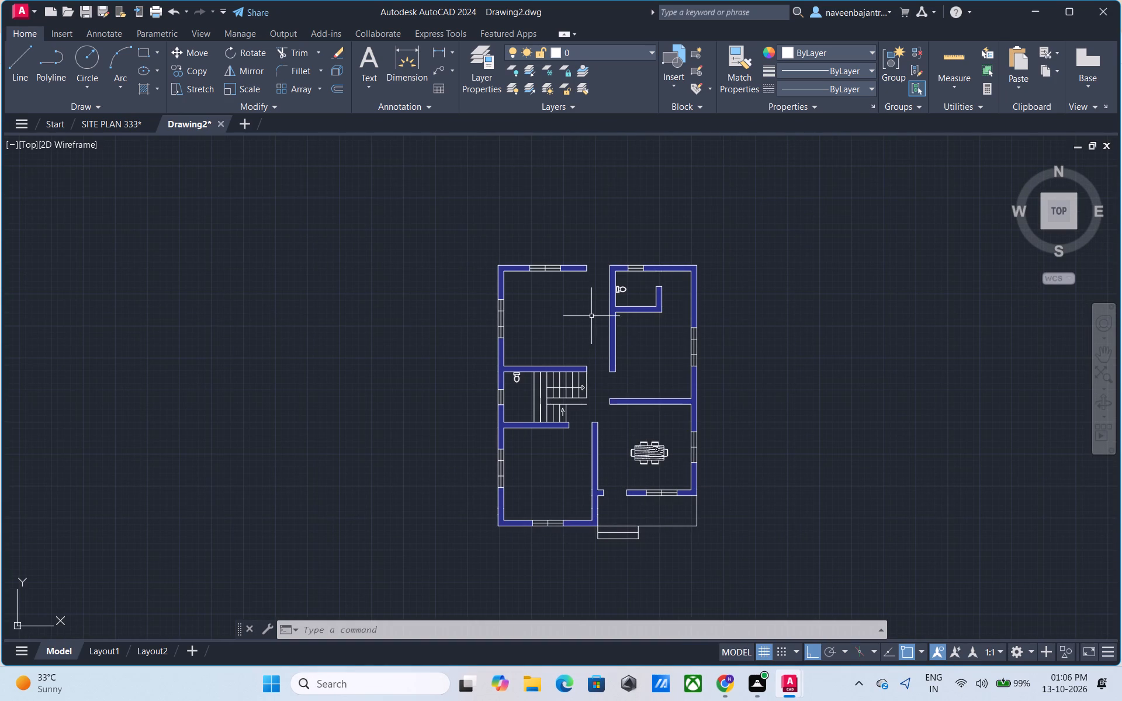
middle_click_drag(591, 312, 578, 386)
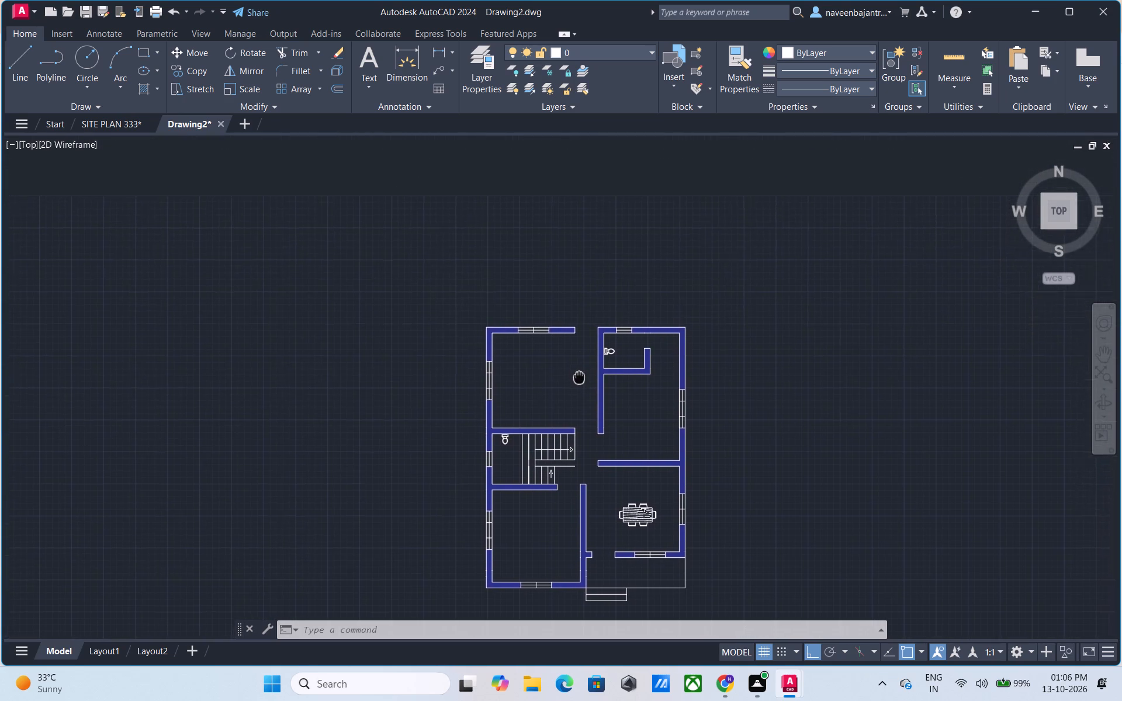
middle_click_drag(578, 386, 572, 438)
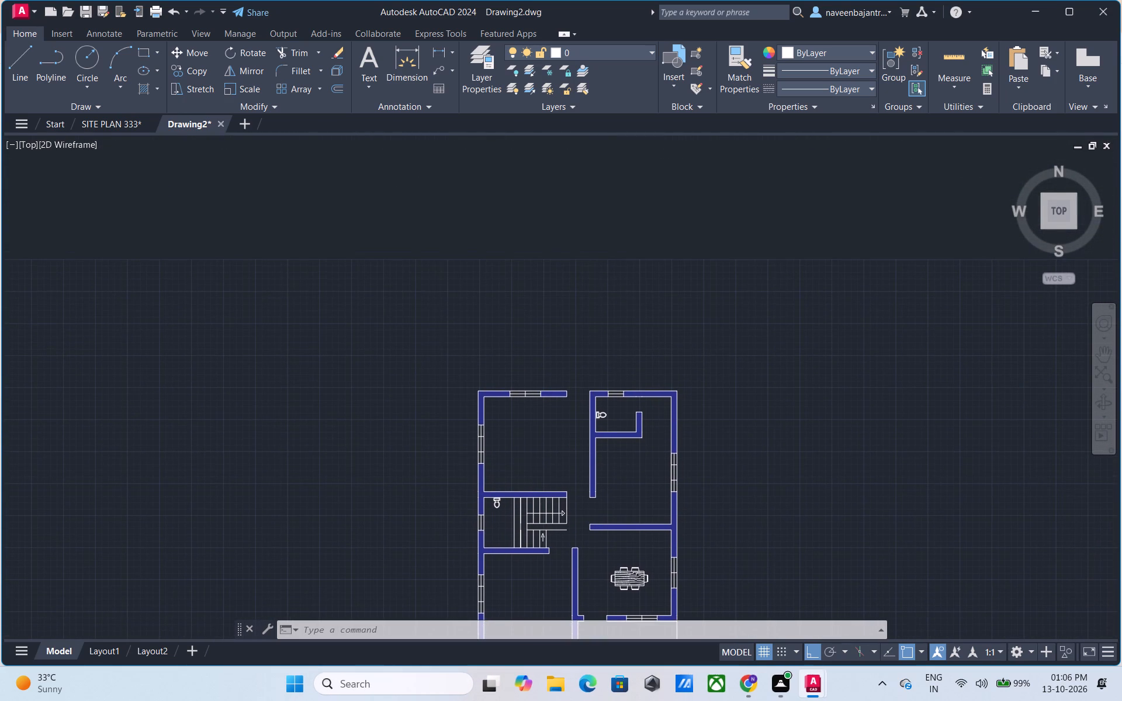
scroll(570, 426, "up", 3)
middle_click_drag(585, 366, 585, 367)
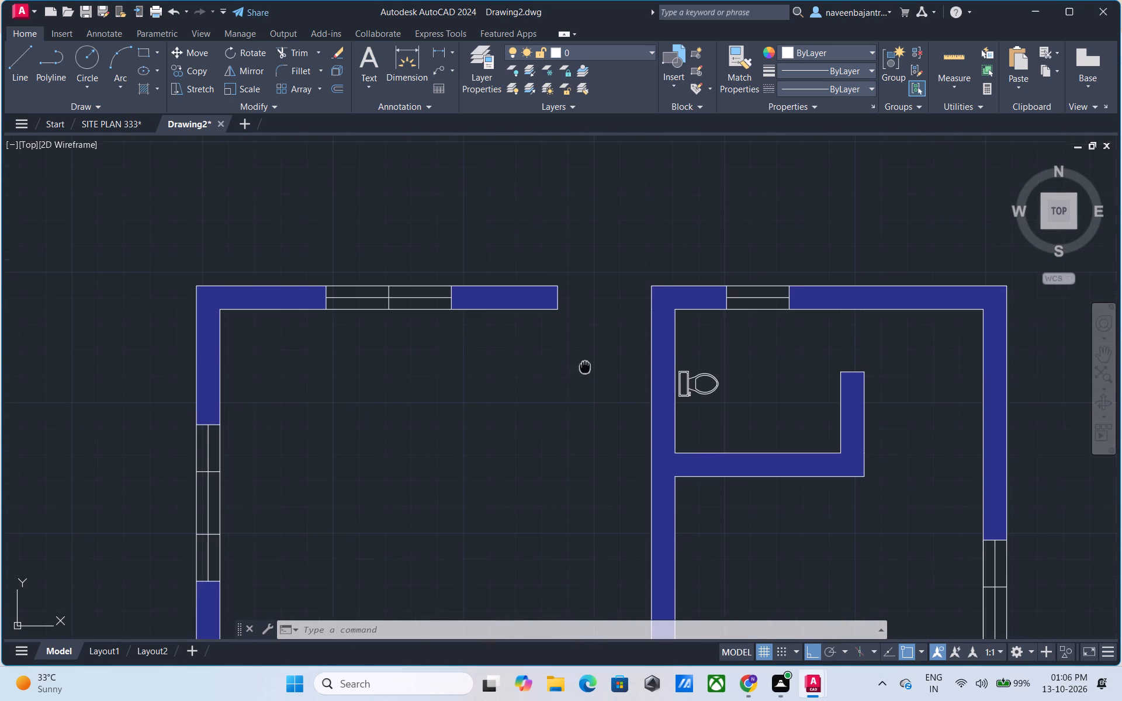
middle_click_drag(585, 367, 560, 460)
scroll(560, 461, "up", 1)
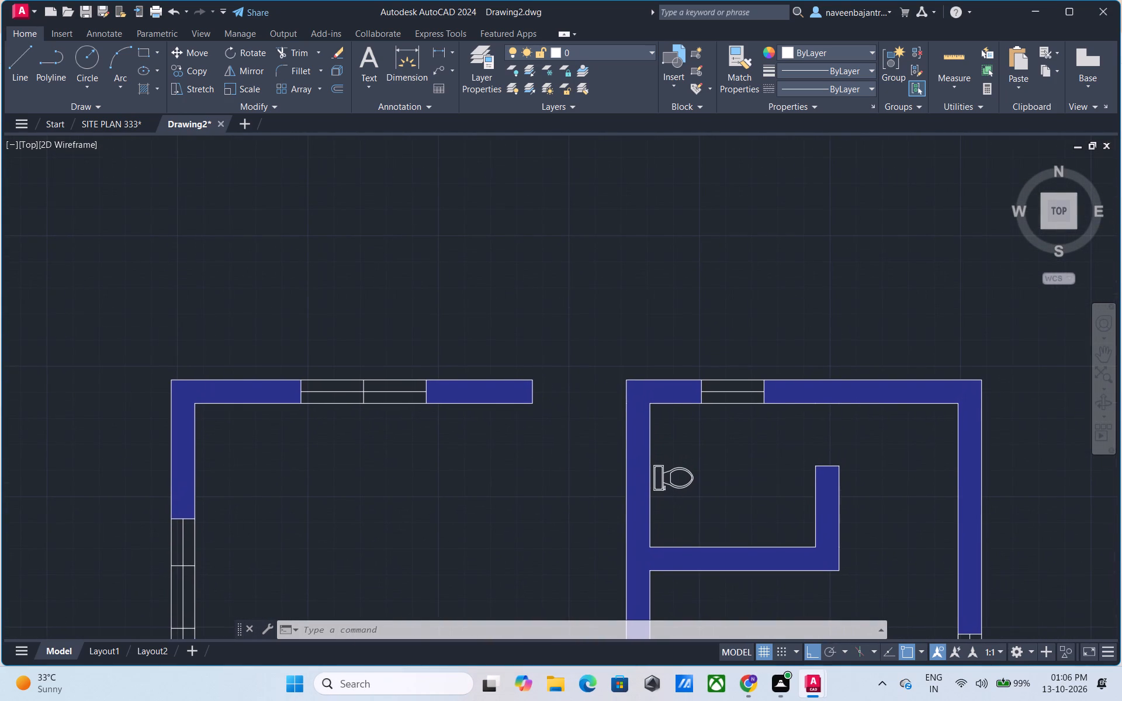
key("Escape")
type("l")
key("space")
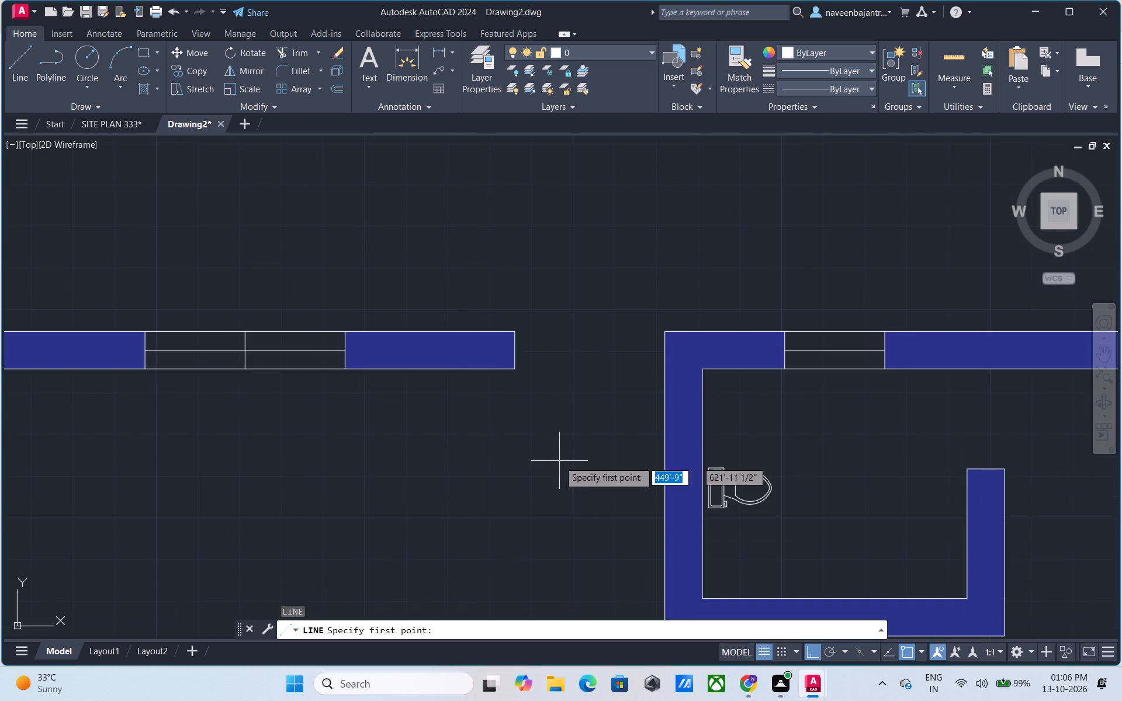
left_click(489, 332)
key("2")
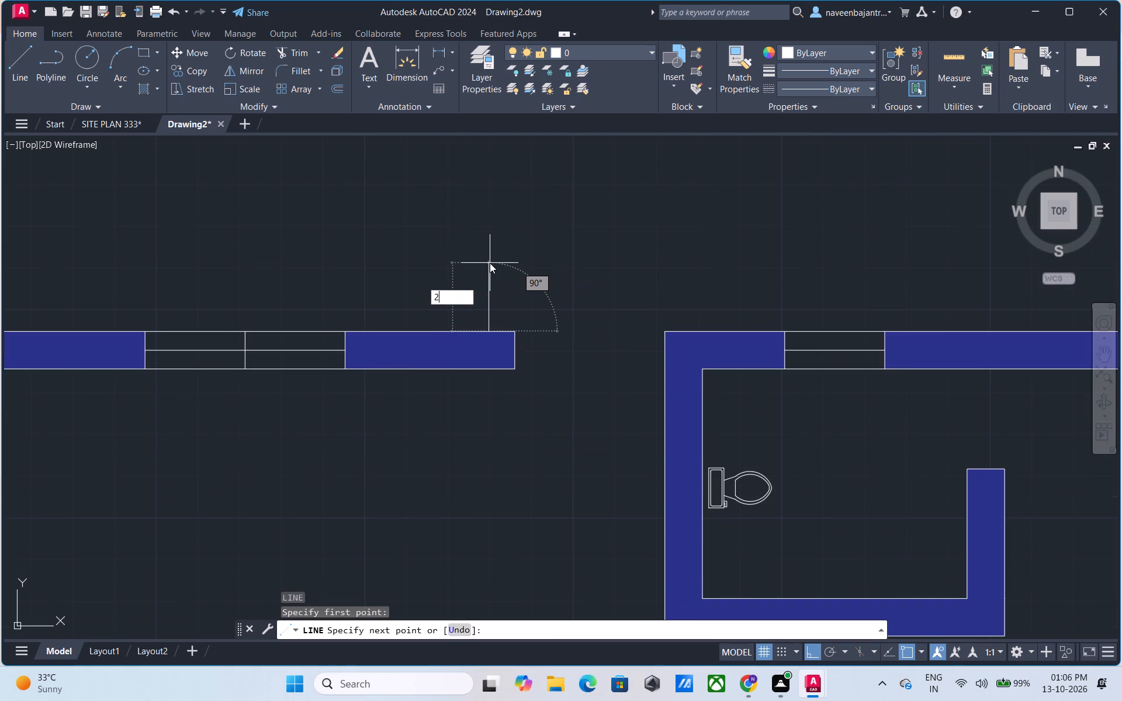
key("0")
key("shift+quotedbl")
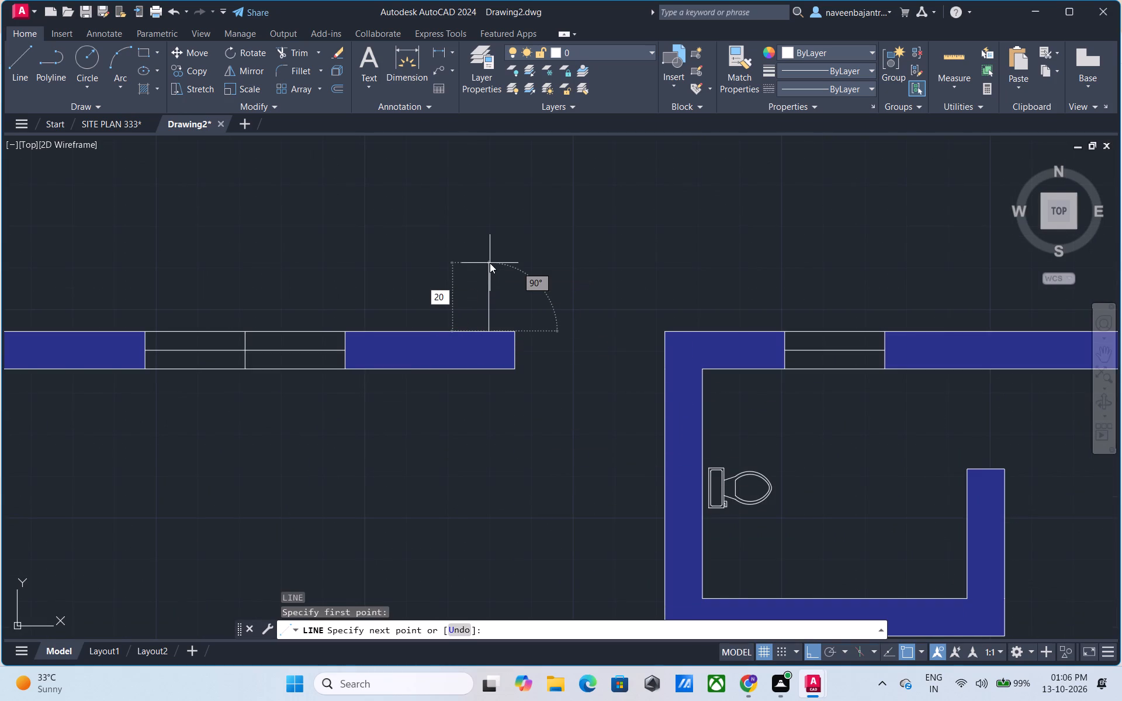
key("Return")
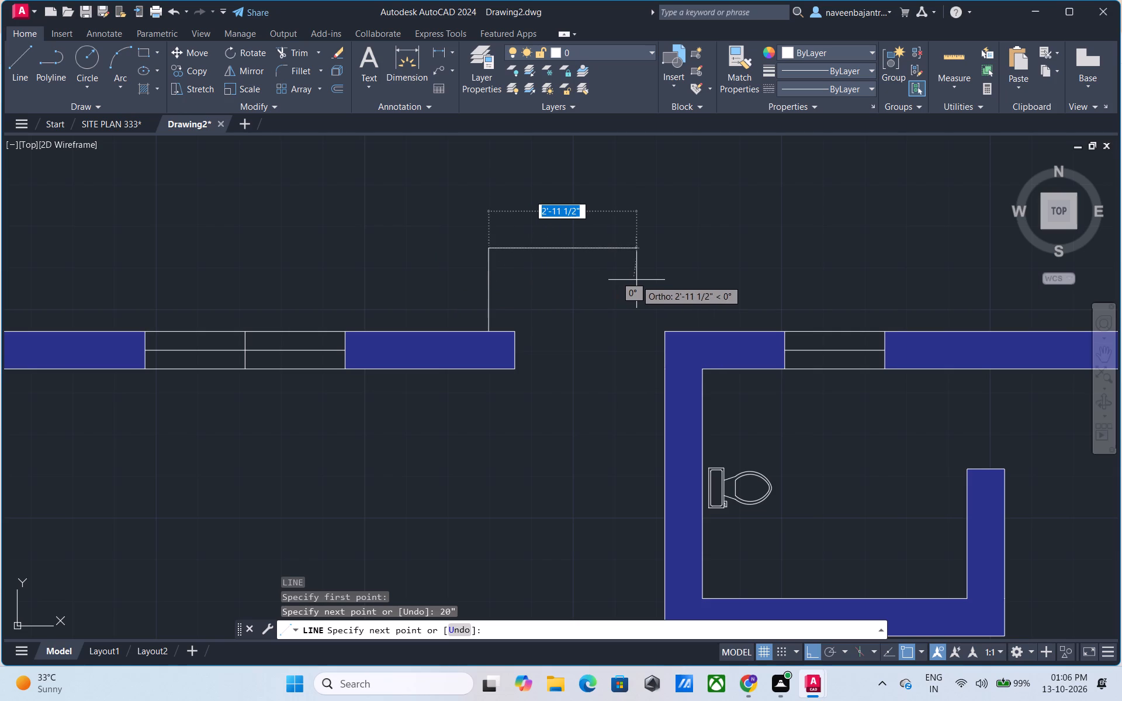
key("Escape")
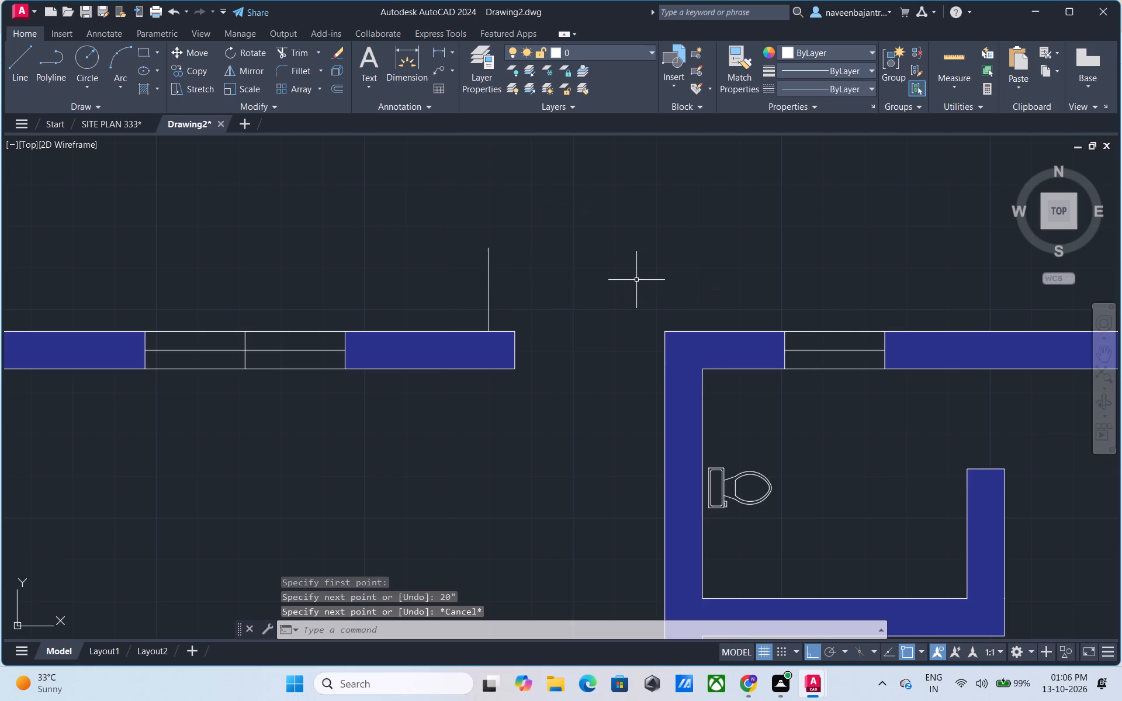
Draw a matching 20" line straight north from the north wall's outer face, just east of the door opening.
type("l")
key("space")
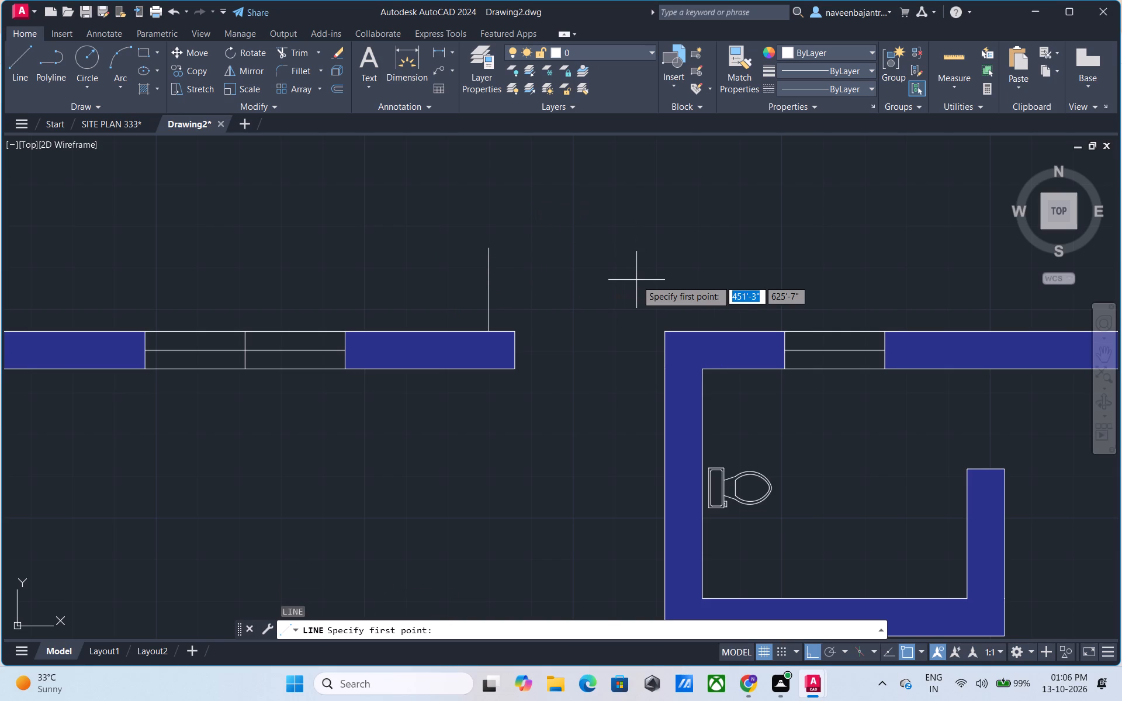
left_click(691, 331)
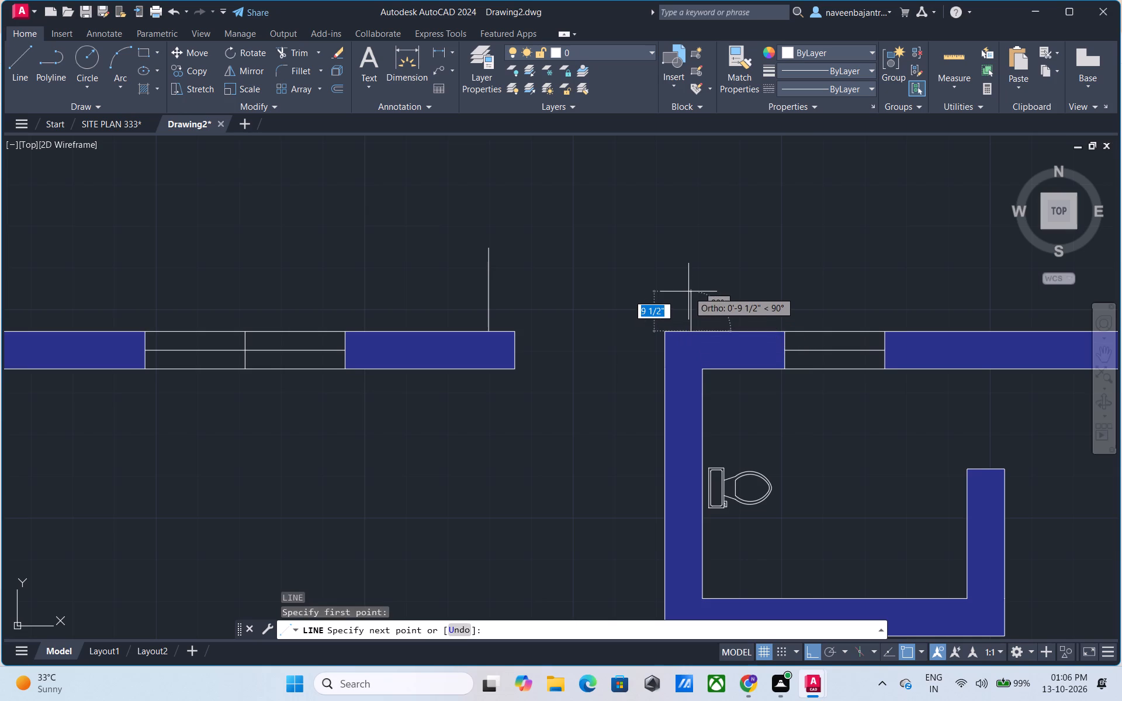
type("20")
key("shift+quotedbl")
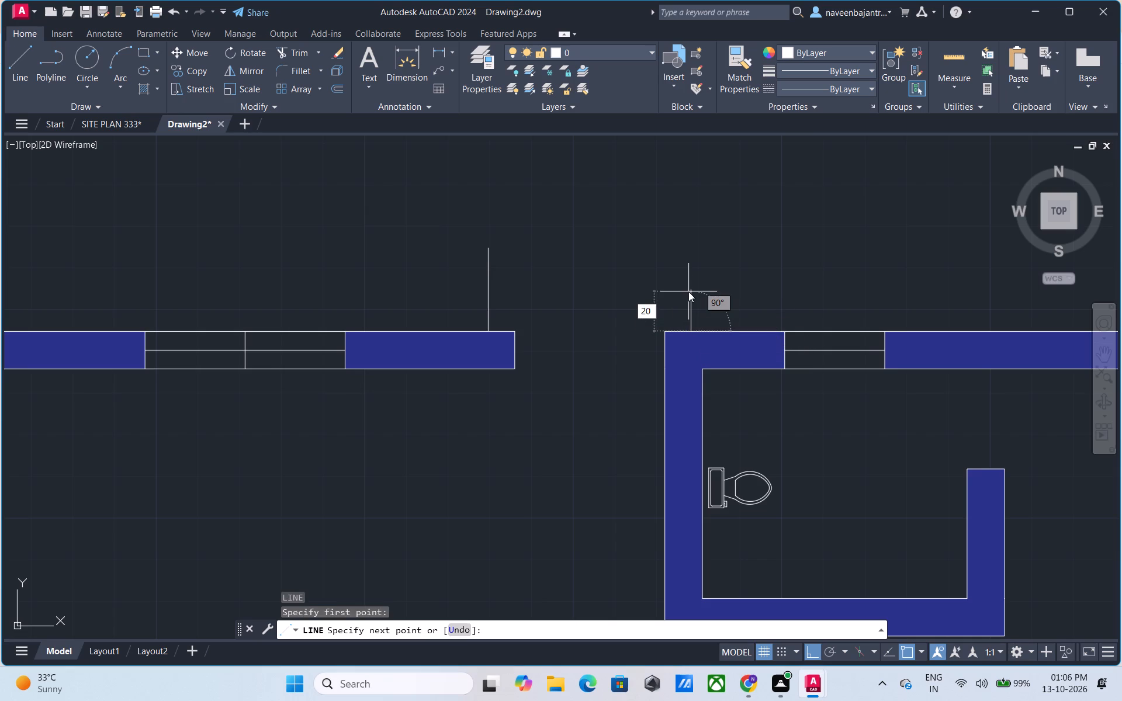
key("Return")
key("Escape")
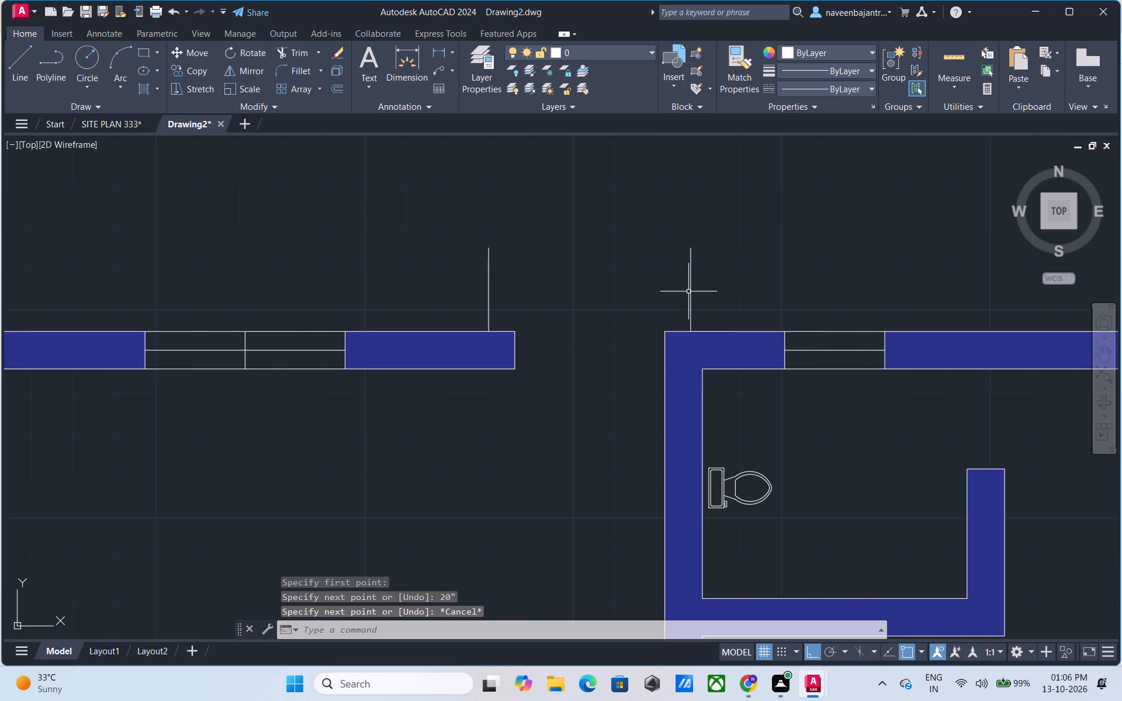
Join the north ends of the two 20" lines with a horizontal line about 4'-0 1/2" long.
type("l")
key("space")
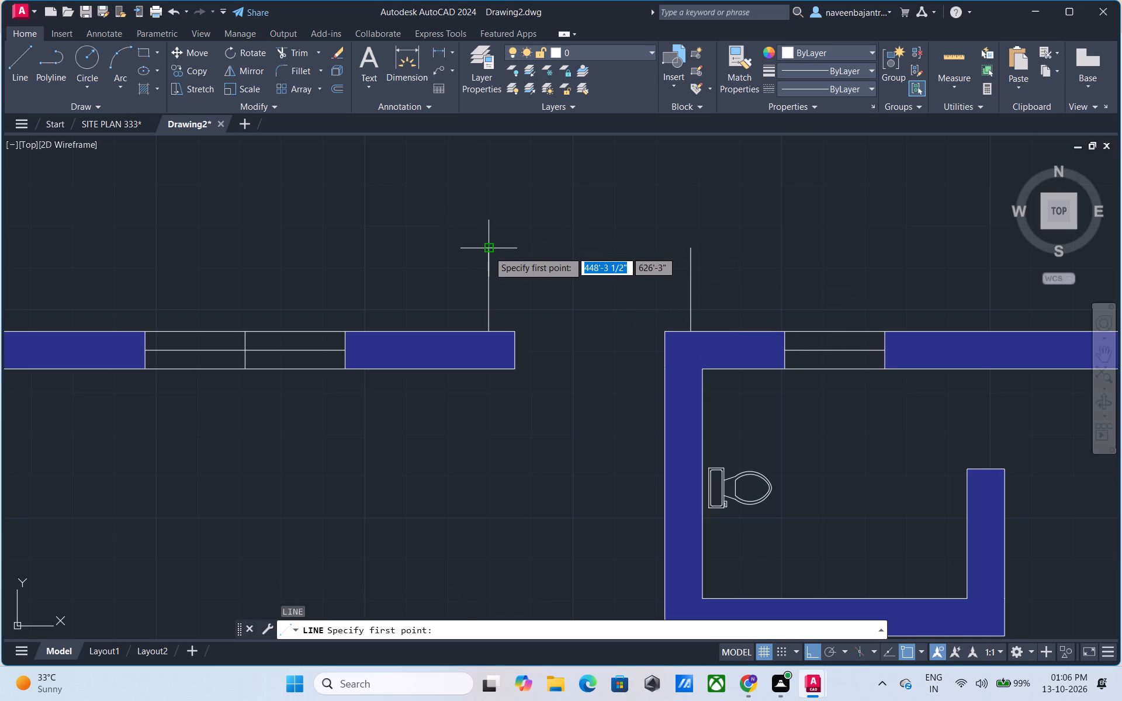
left_click(489, 251)
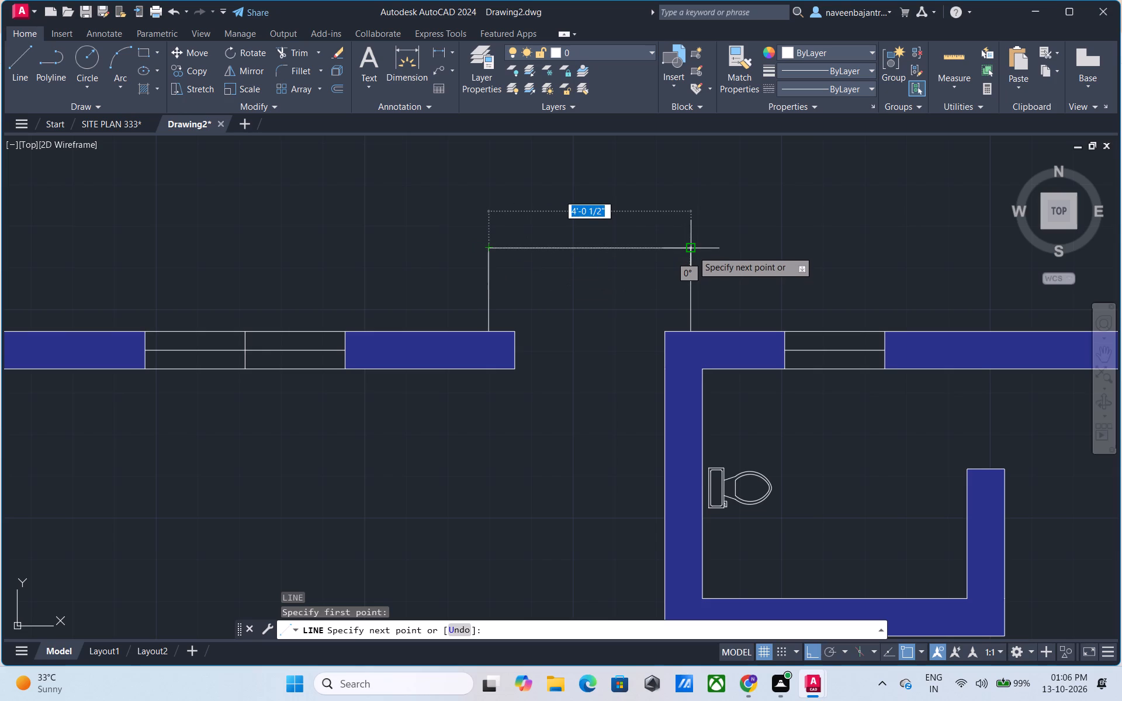
left_click(692, 251)
key("Escape")
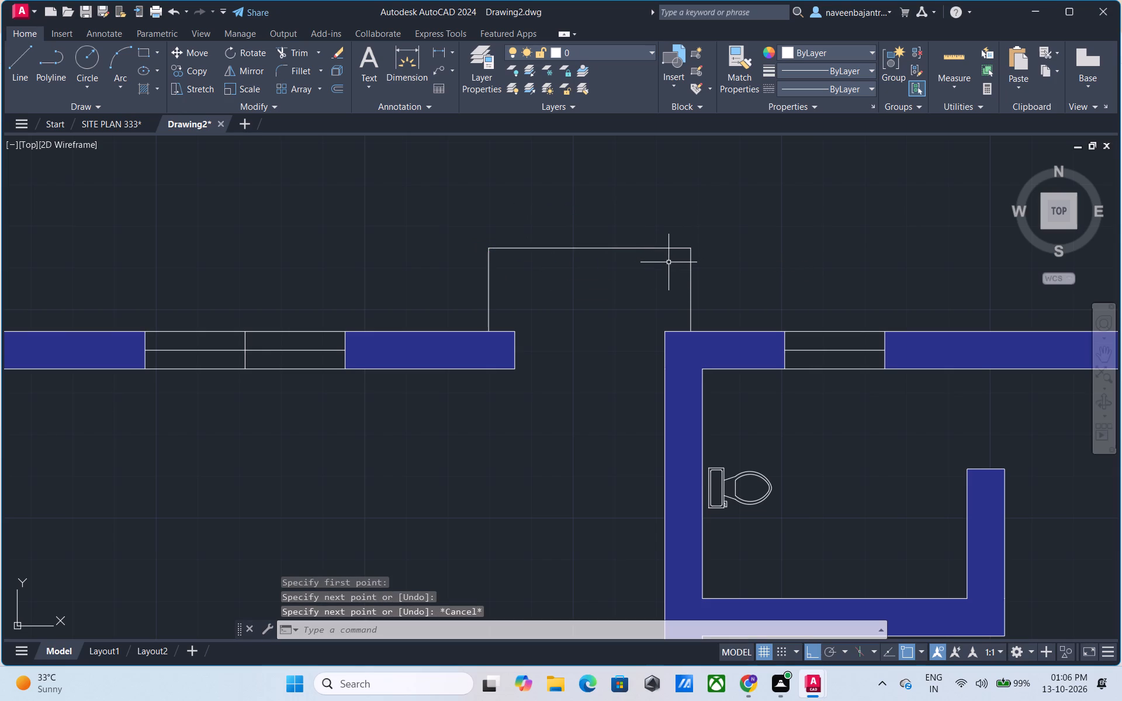
Offset the north line of the north step outline 10" south to divide it into two treads.
key("o")
key("space")
type("10\"")
key("Return")
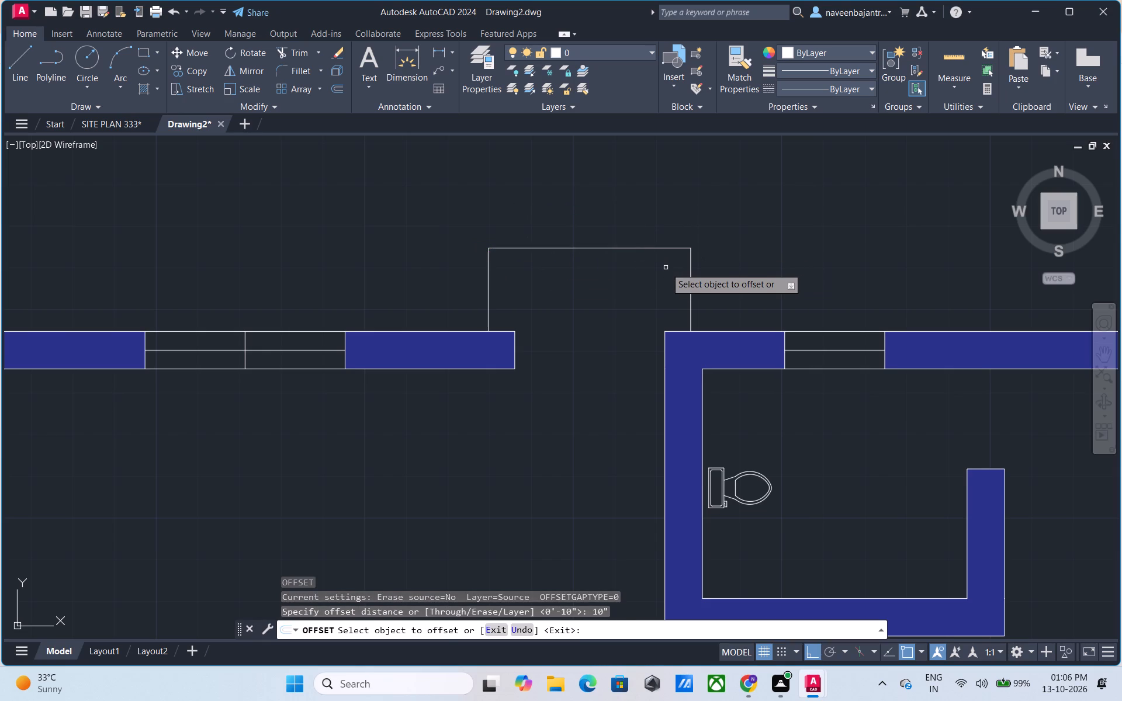
left_click(632, 248)
left_click(628, 275)
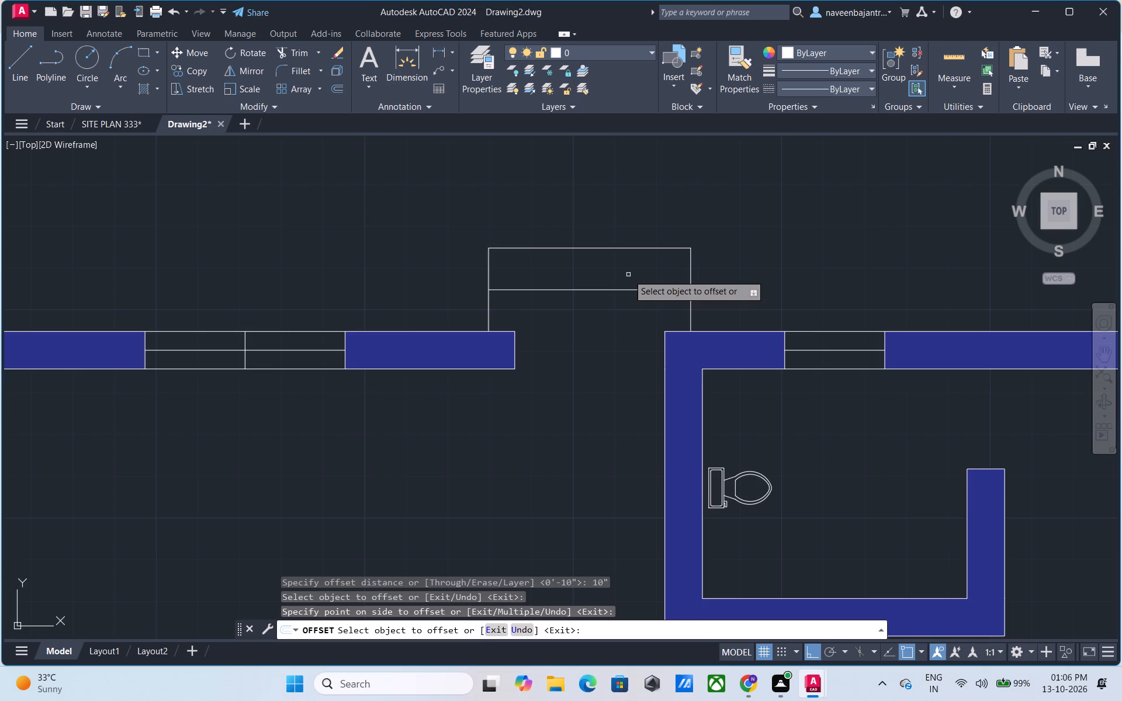
key("Escape")
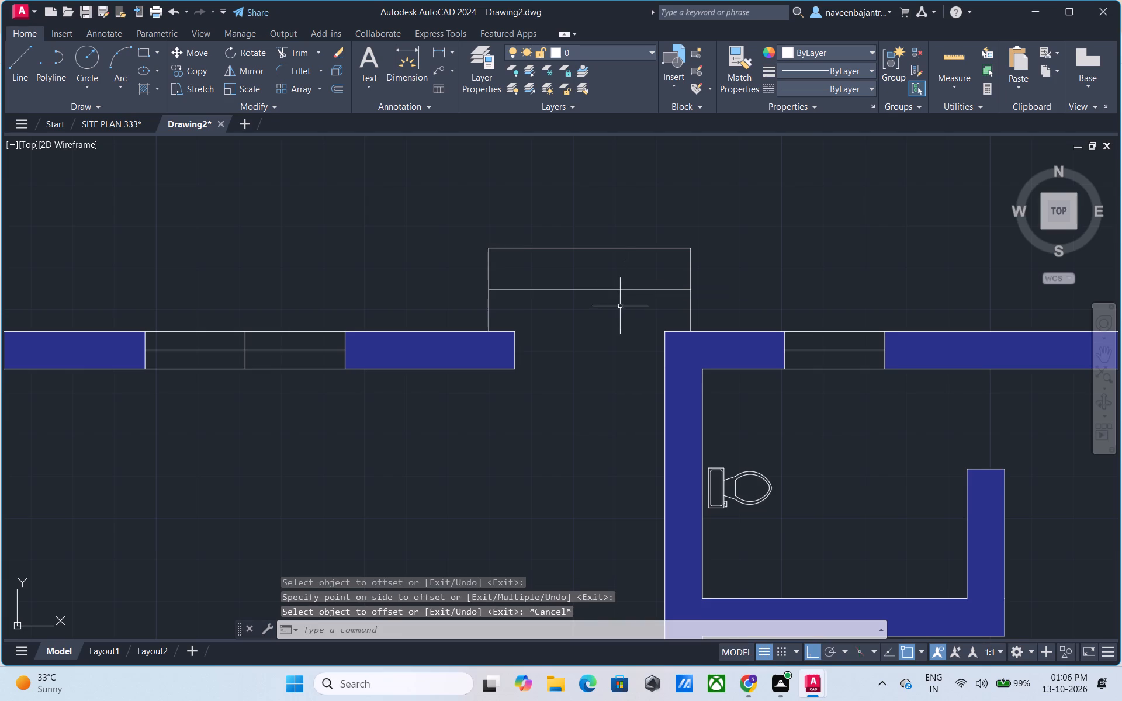
Copy the entire ground floor plan, including both entrance steps, to empty space east of the original, using its southeast porch corner as base point.
scroll(620, 341, "down", 2)
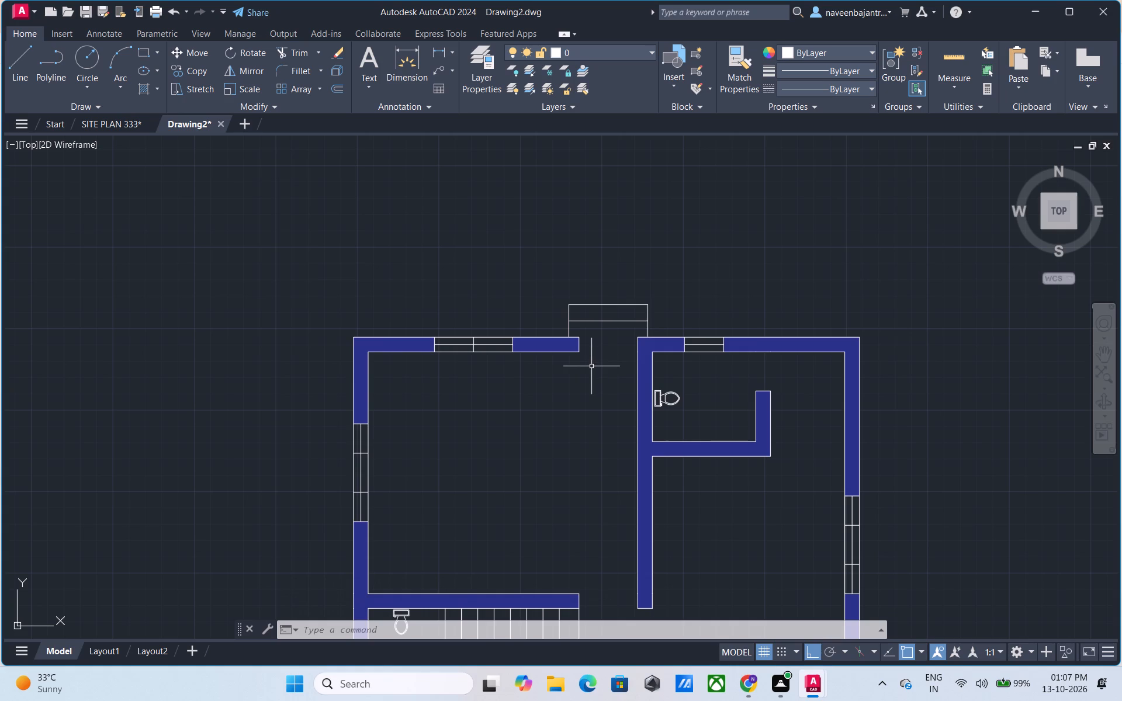
middle_click_drag(588, 400, 546, 362)
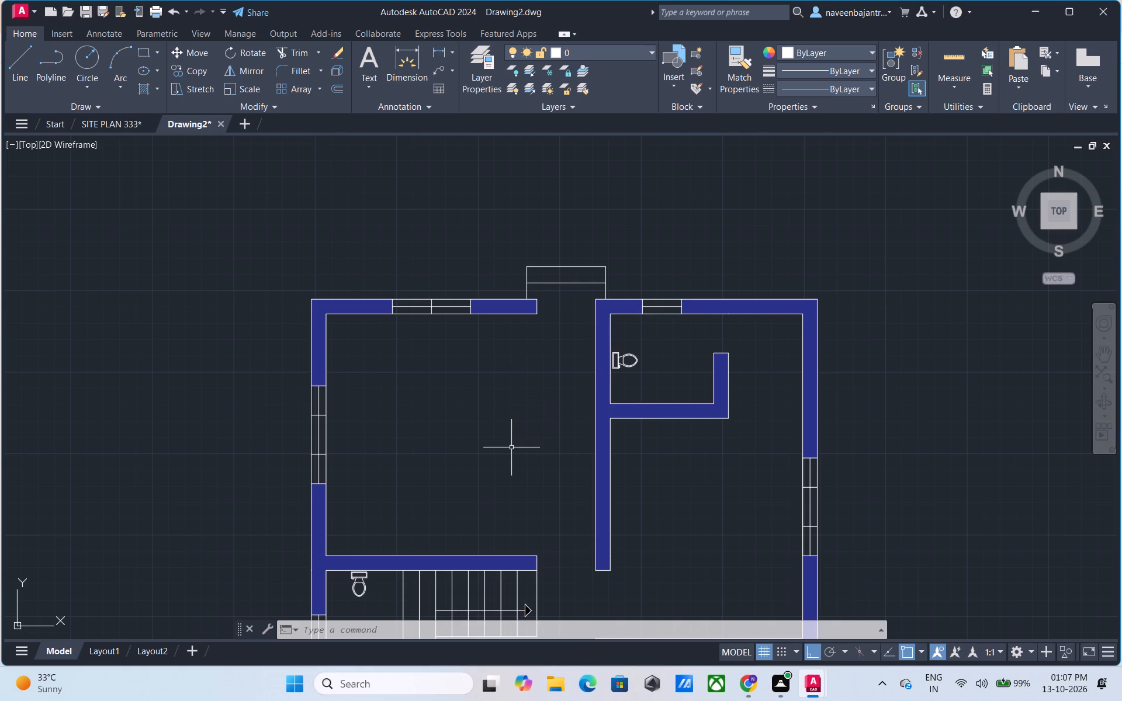
middle_click_drag(511, 447, 521, 352)
scroll(521, 352, "down", 1)
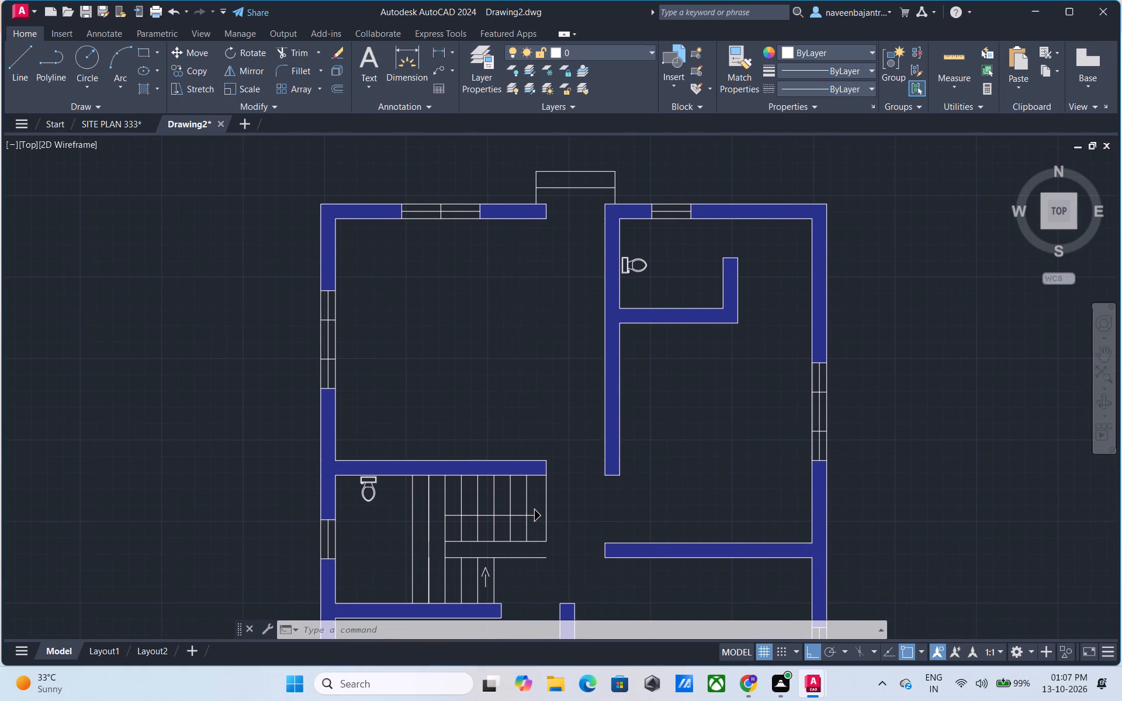
middle_click_drag(522, 343, 544, 269)
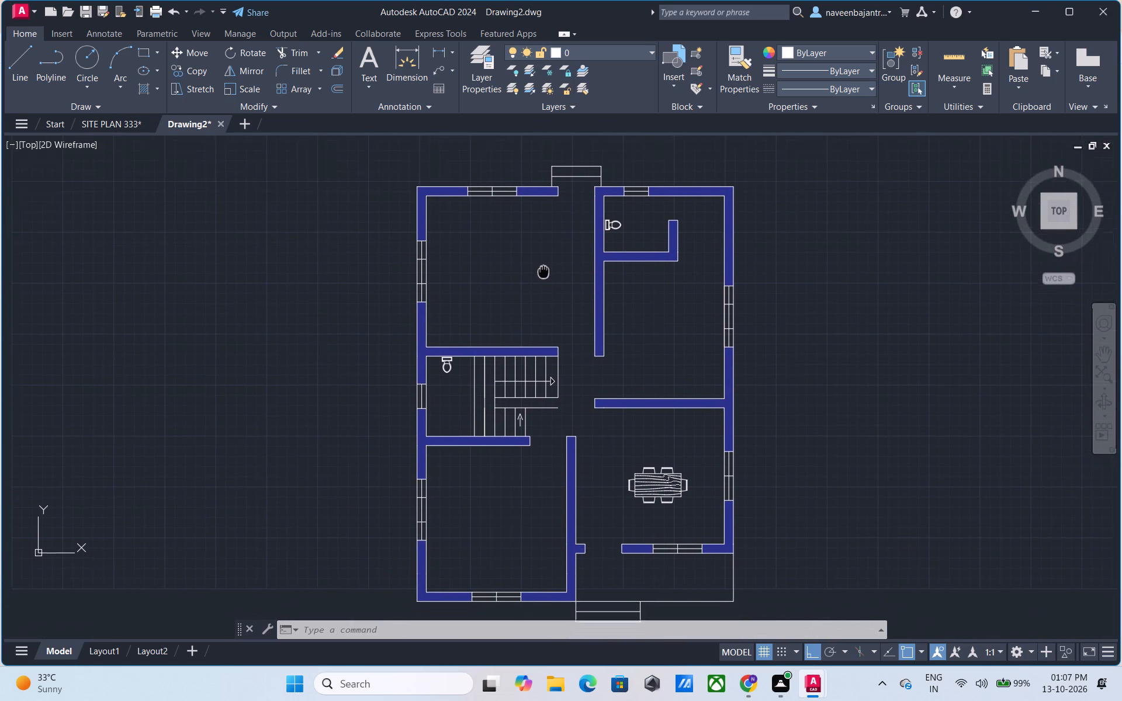
middle_click_drag(544, 269, 545, 266)
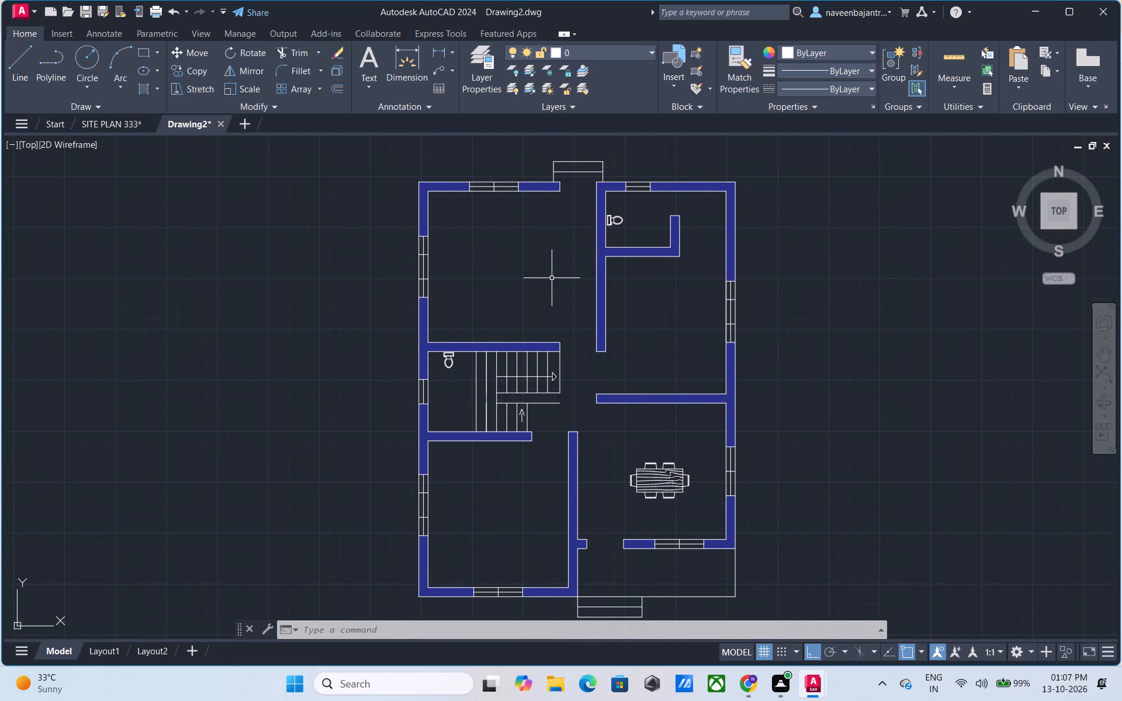
left_click(399, 151)
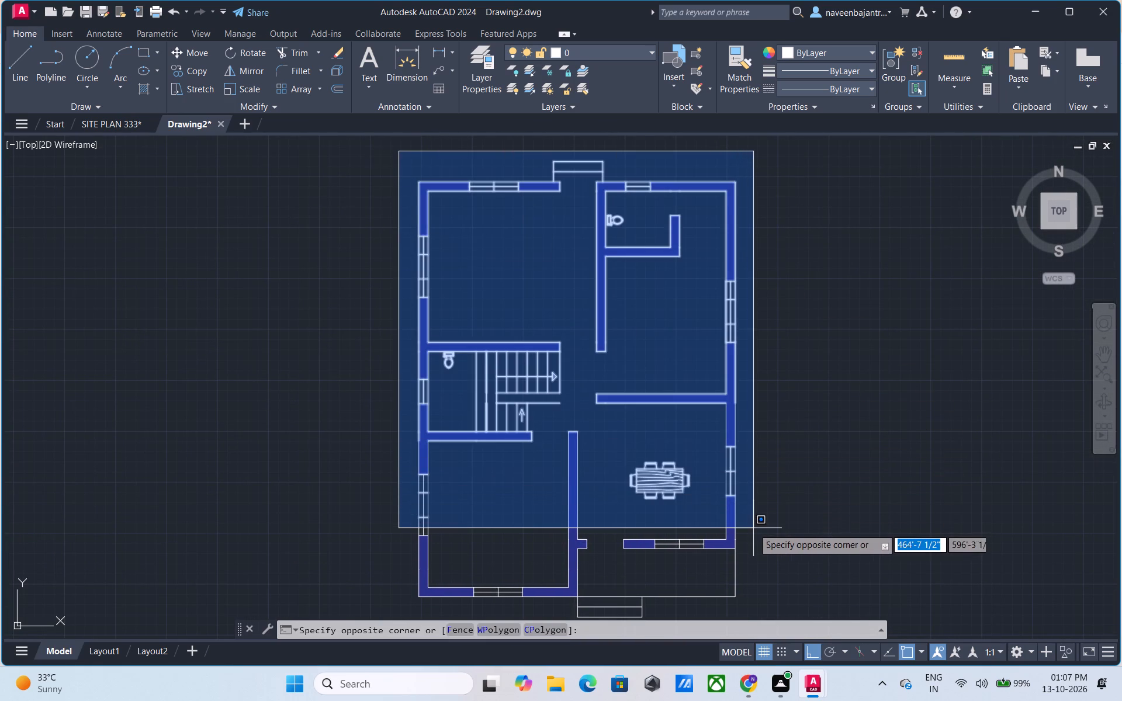
scroll(753, 528, "down", 1)
left_click(753, 589)
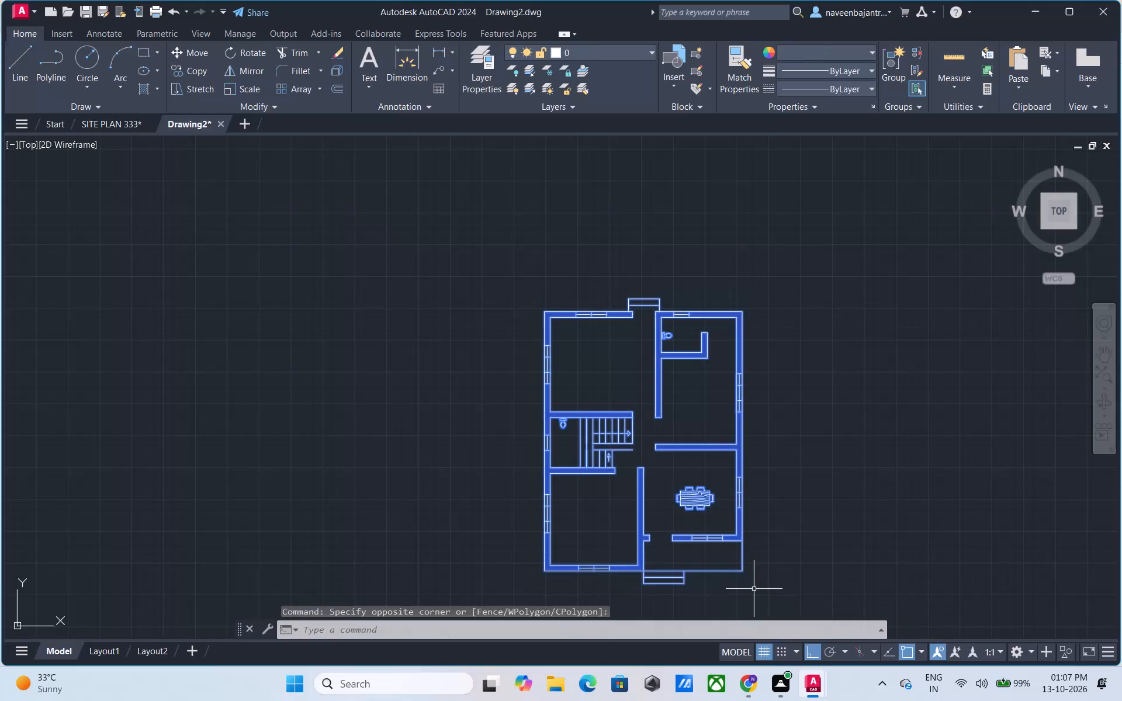
key("c")
type("o")
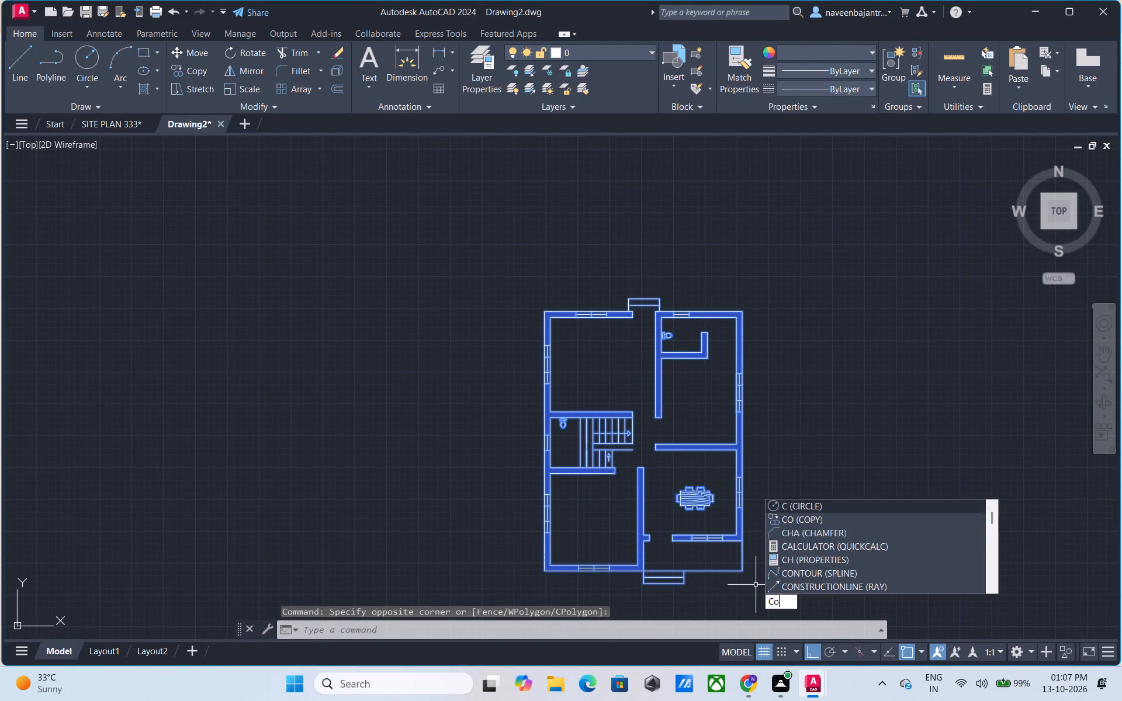
key("space")
key("F8")
left_click(739, 568)
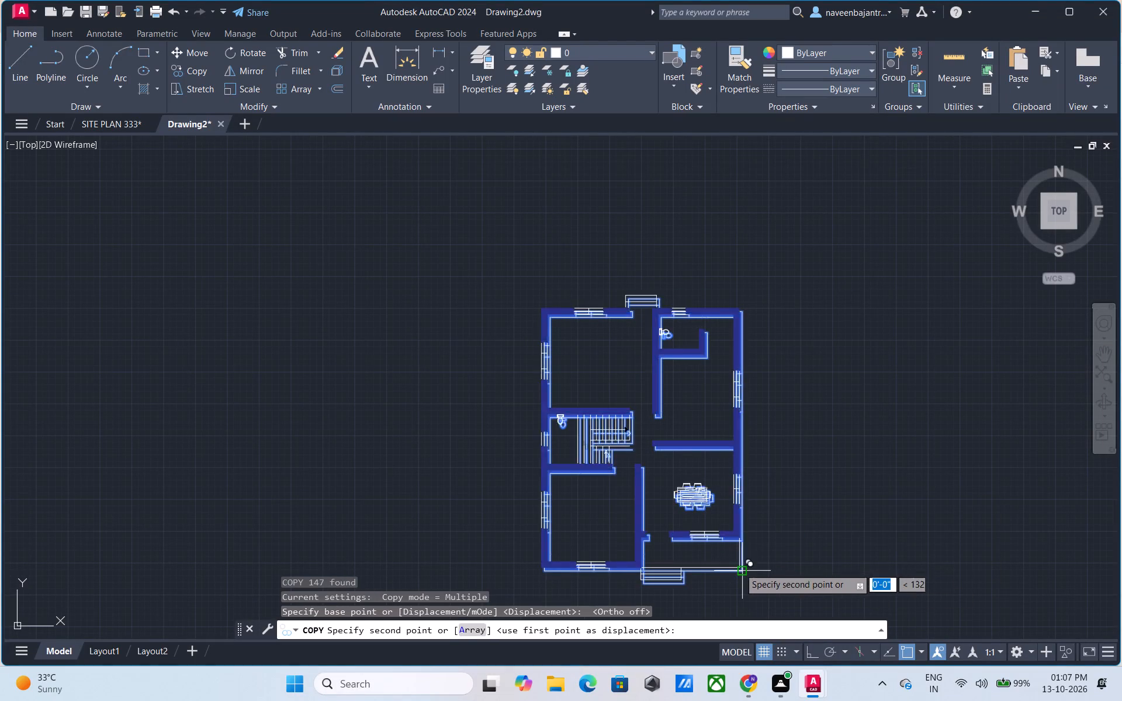
scroll(856, 550, "down", 3)
middle_click_drag(784, 526, 214, 416)
scroll(747, 399, "up", 2)
left_click(747, 399)
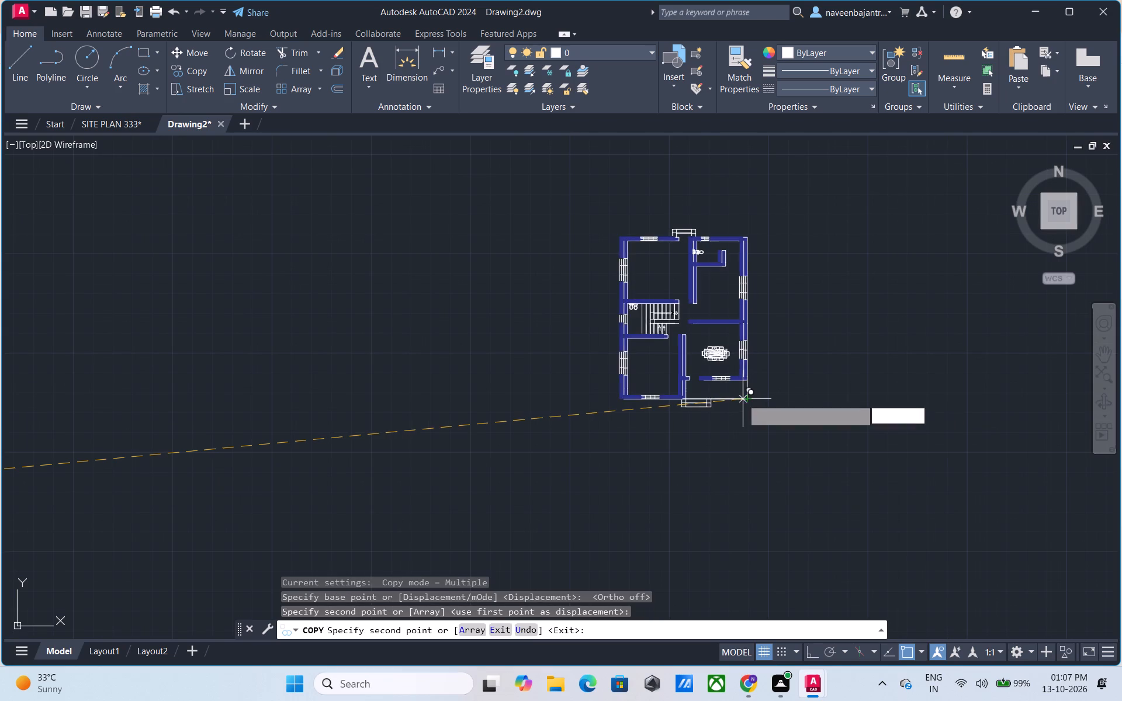
key("Escape")
Use Trim to remove the solid wall hatches from the copied plan's north rooms, west stair wall, and east and central walls.
scroll(769, 308, "up", 2)
middle_click_drag(769, 308, 782, 352)
middle_click_drag(496, 217, 523, 294)
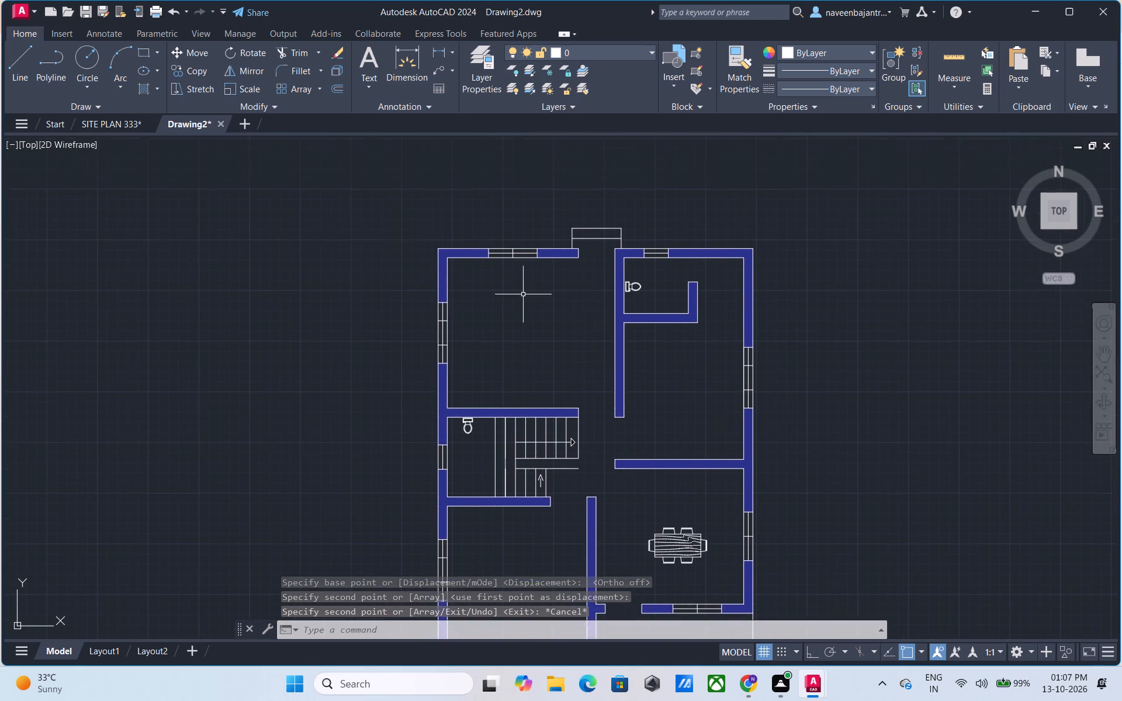
scroll(523, 294, "up", 1)
key("Escape")
key("t")
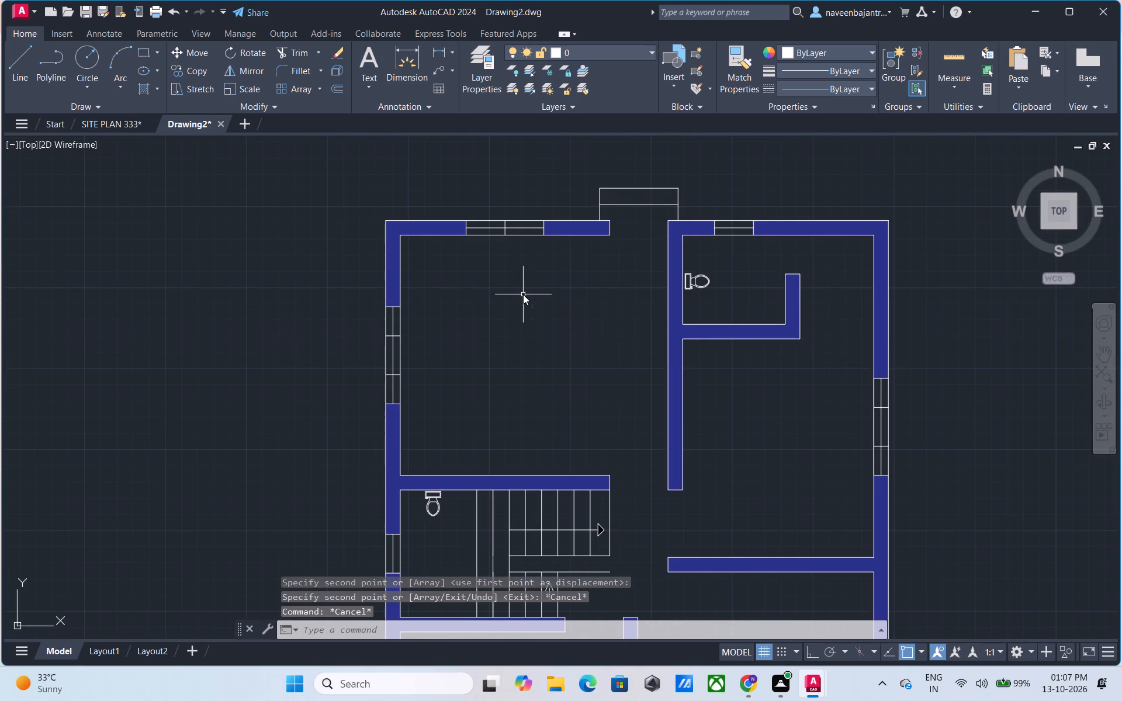
key("r")
key("space")
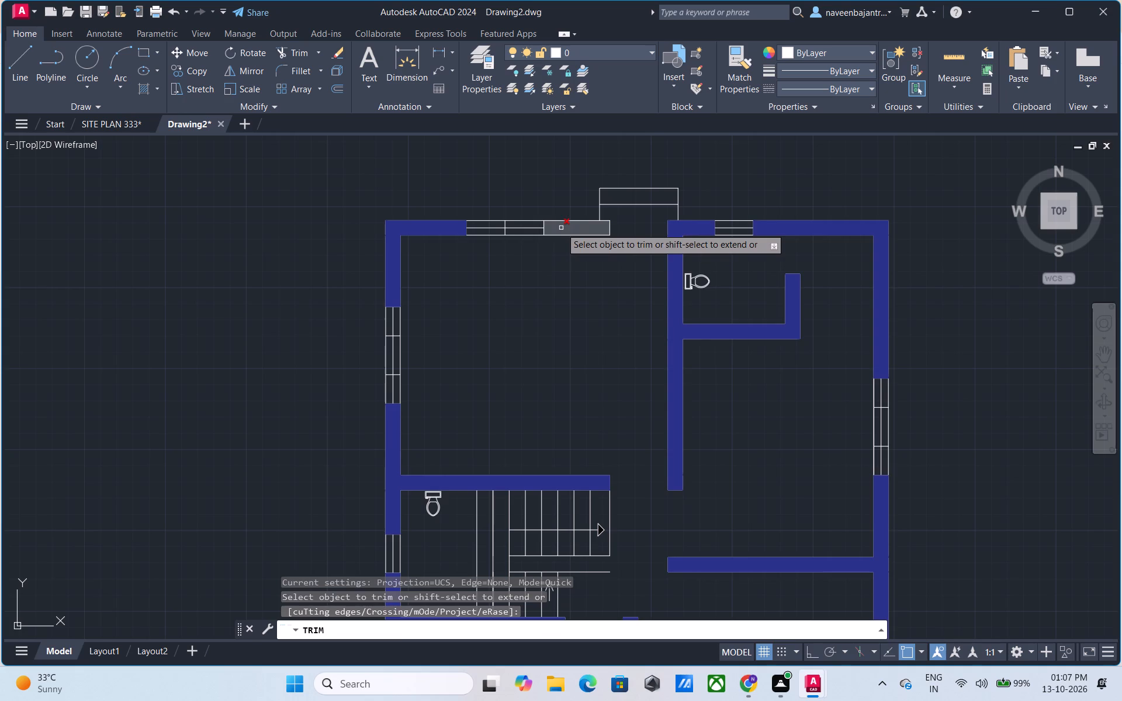
left_click(561, 228)
left_click(424, 225)
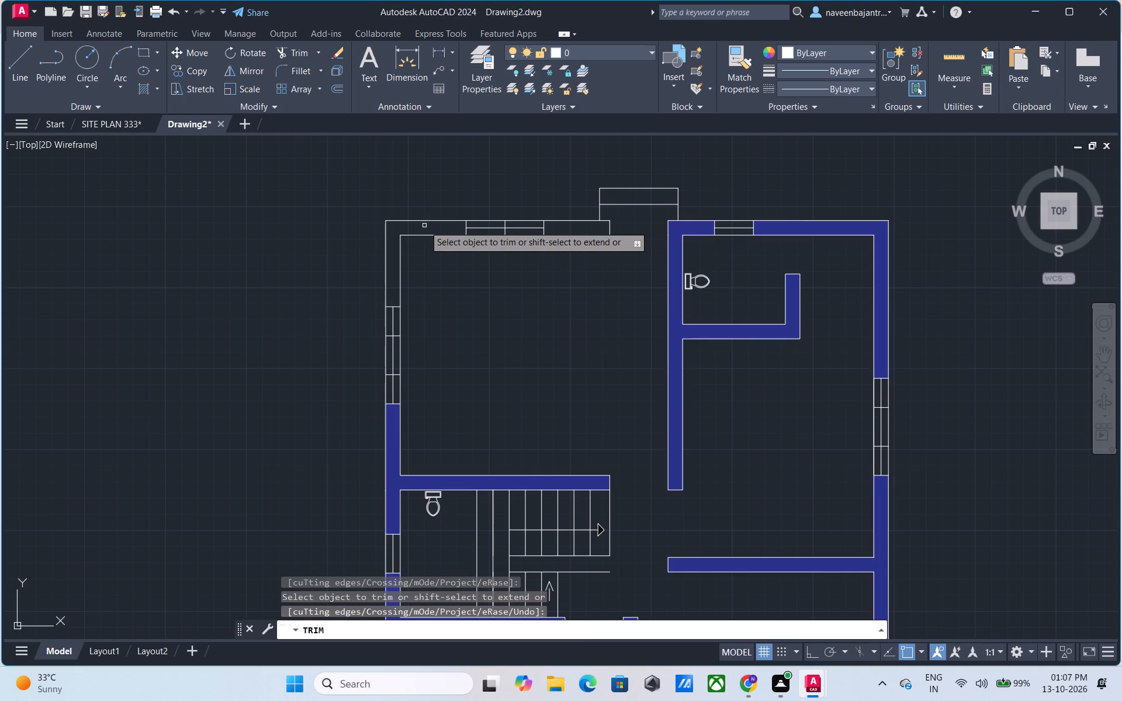
left_click(672, 232)
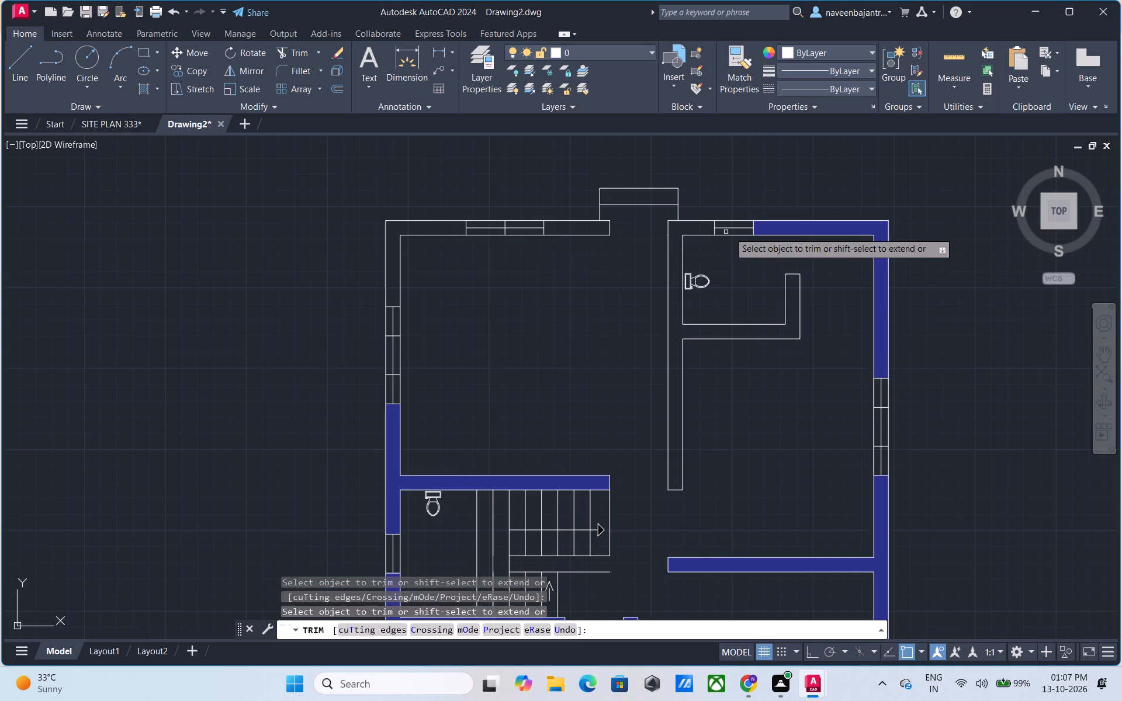
left_click(783, 224)
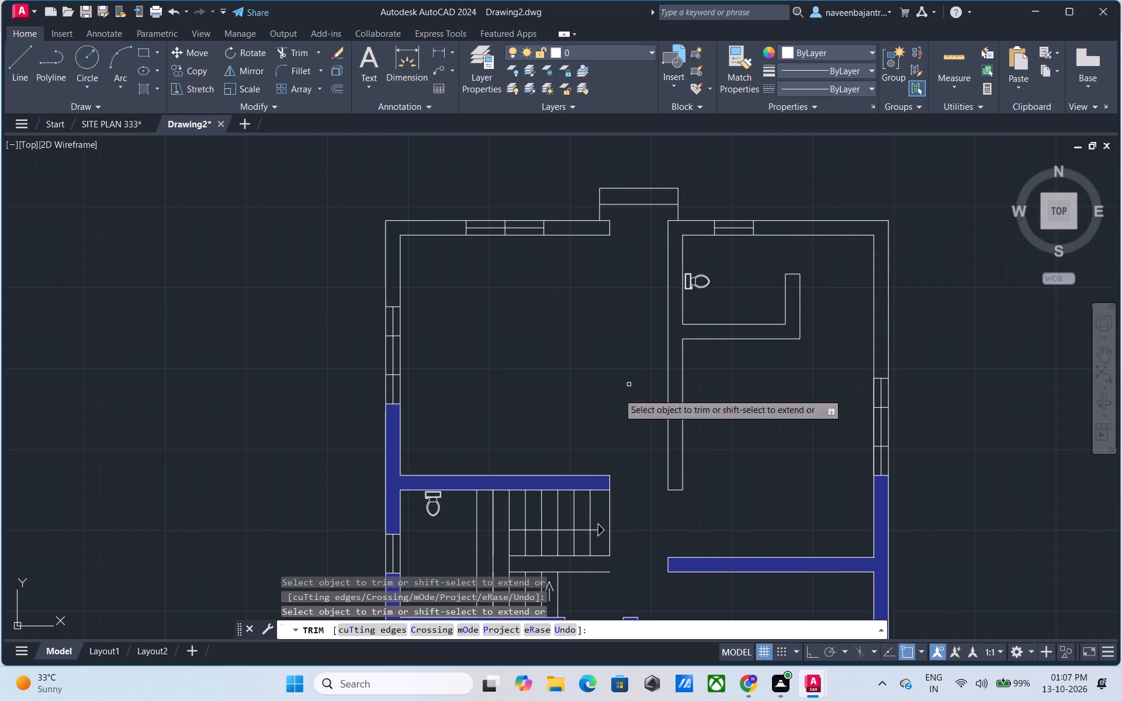
left_click(393, 484)
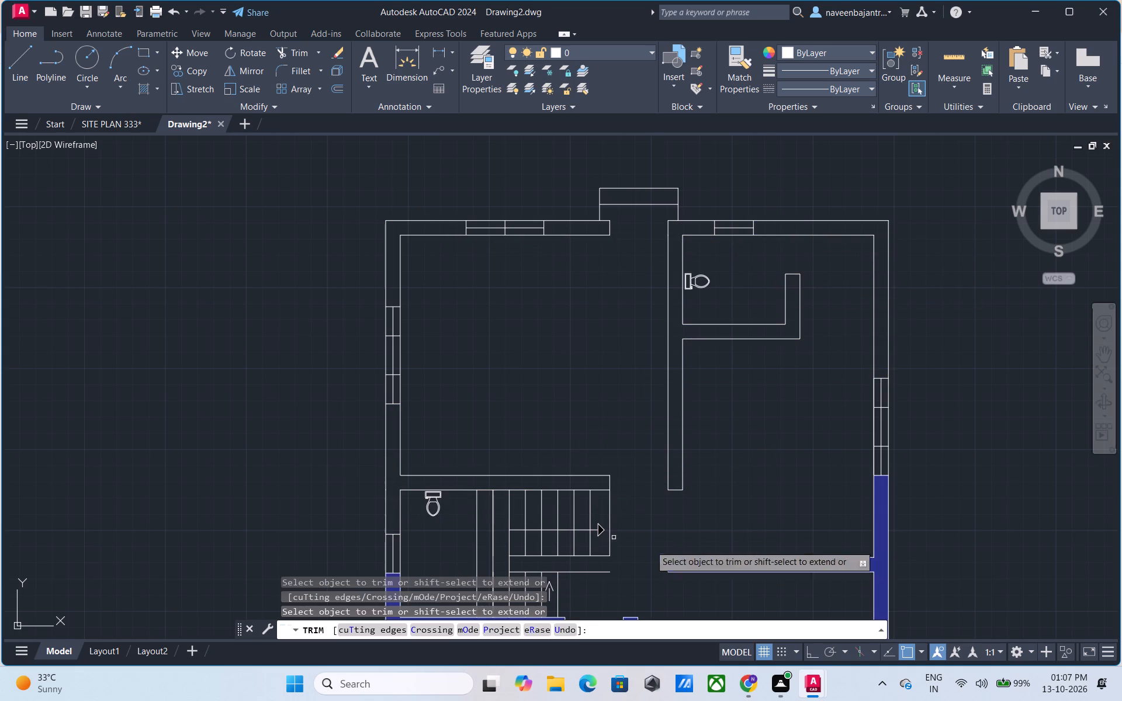
left_click(873, 563)
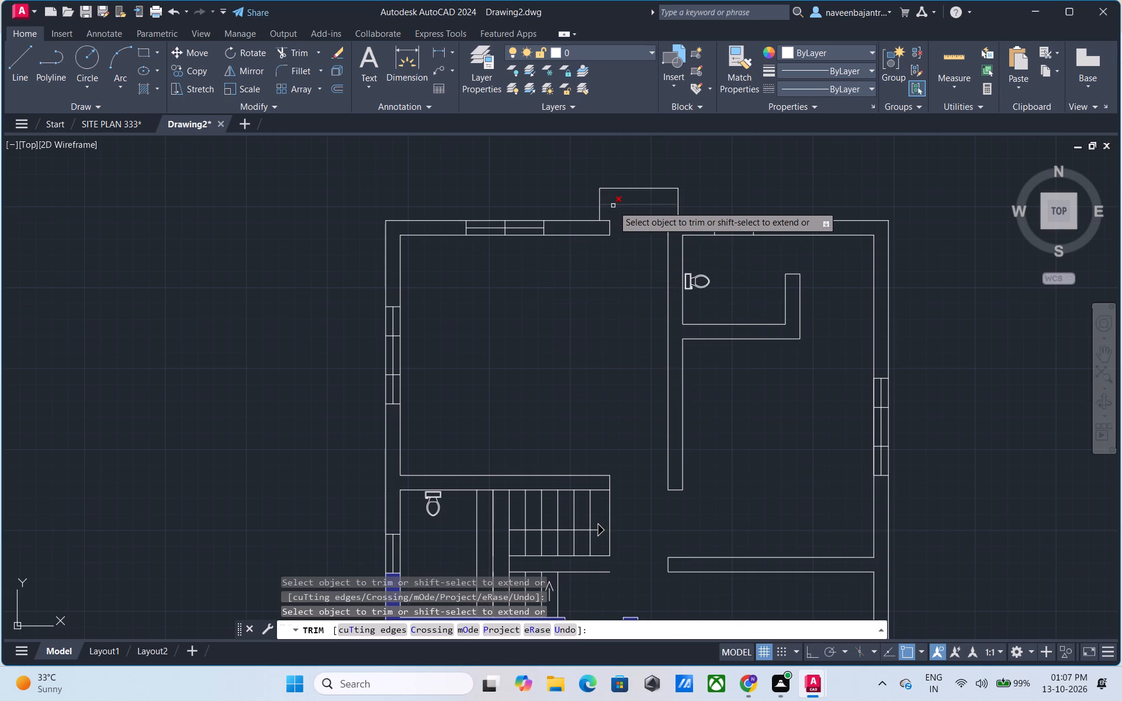
Trim away all the lines of the north entrance steps on the copied plan.
left_click(600, 212)
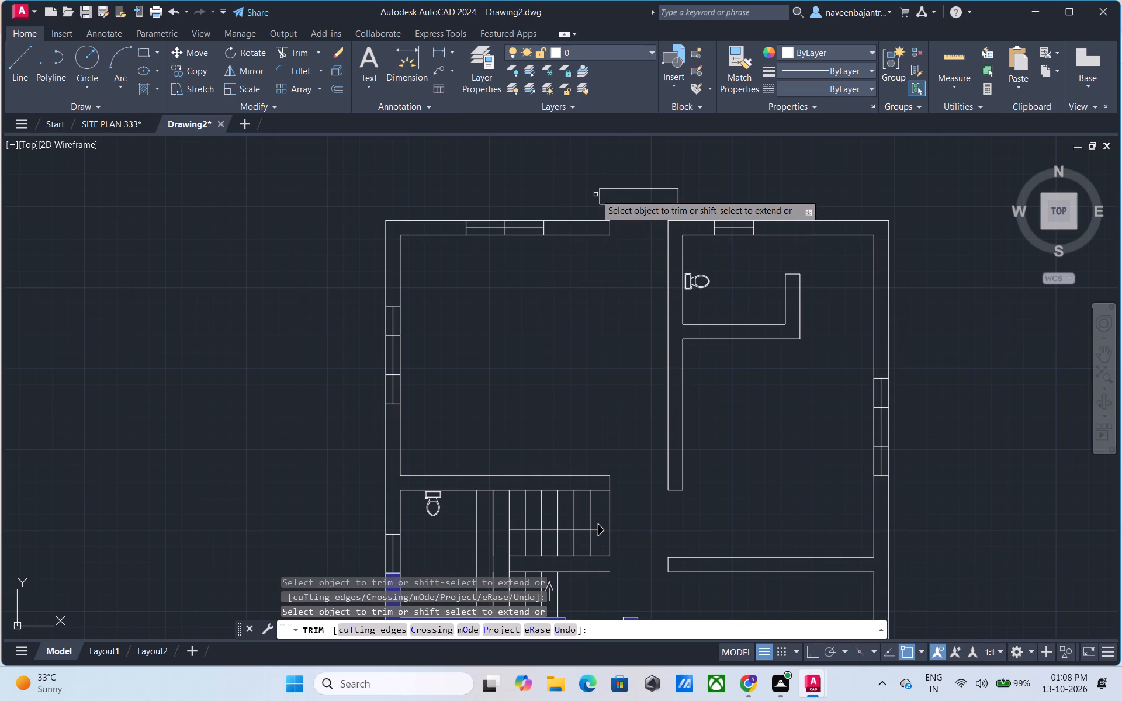
left_click(599, 194)
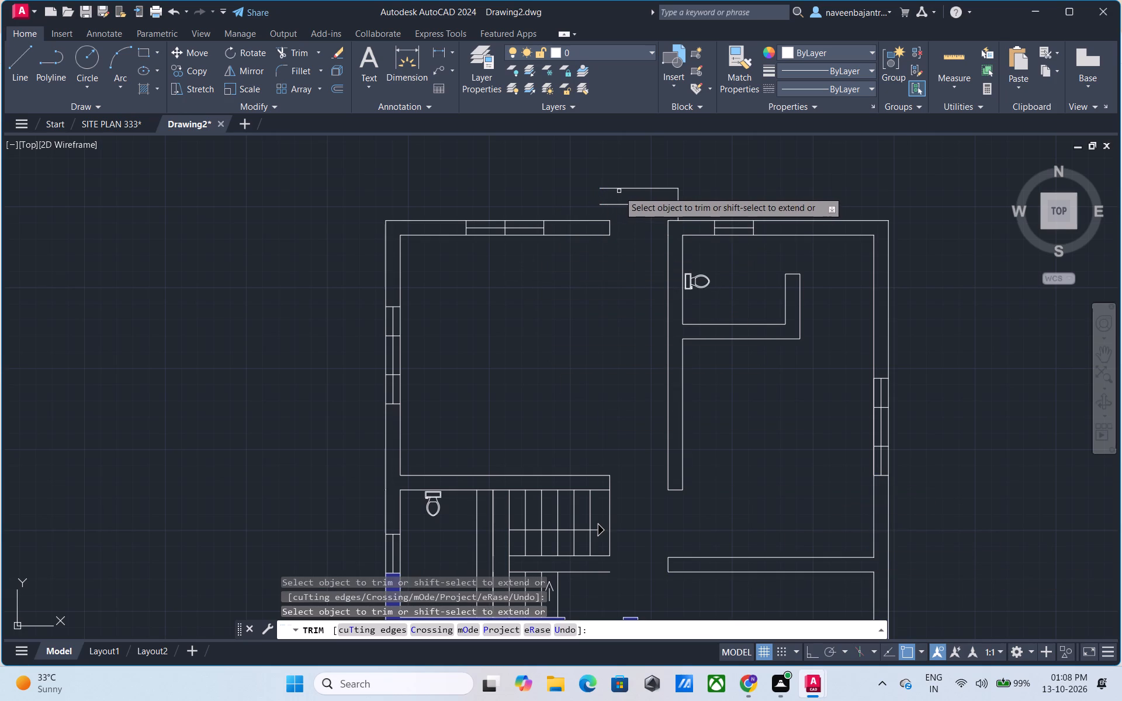
left_click(621, 188)
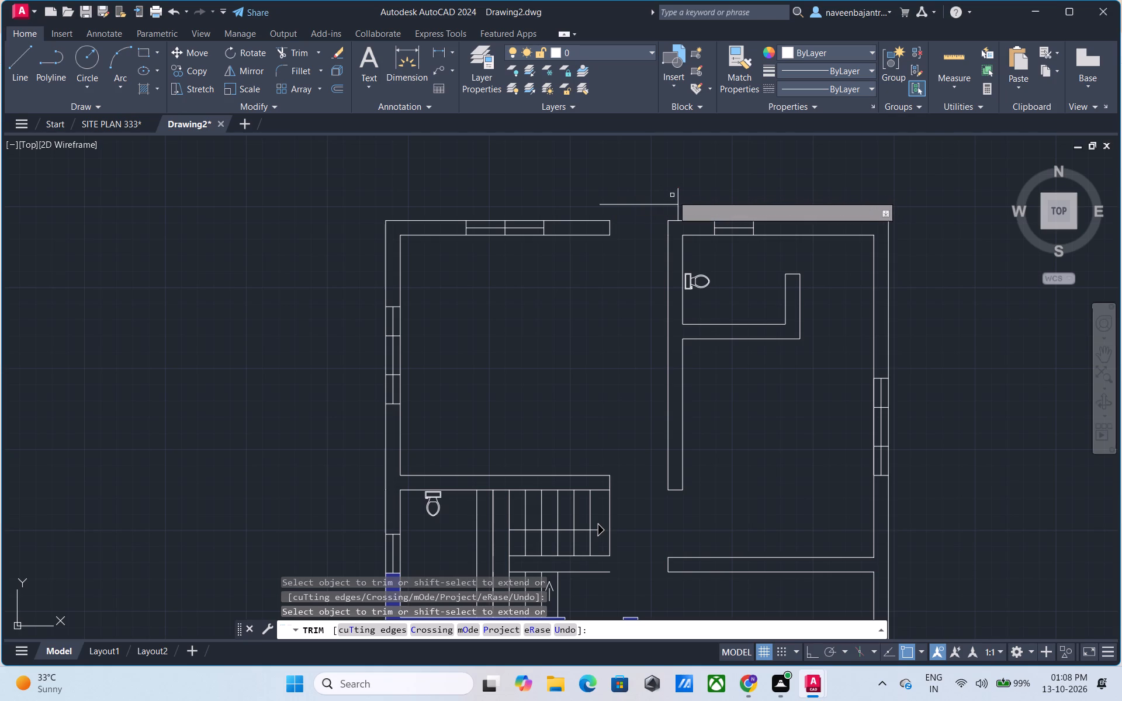
left_click(677, 195)
left_click(678, 215)
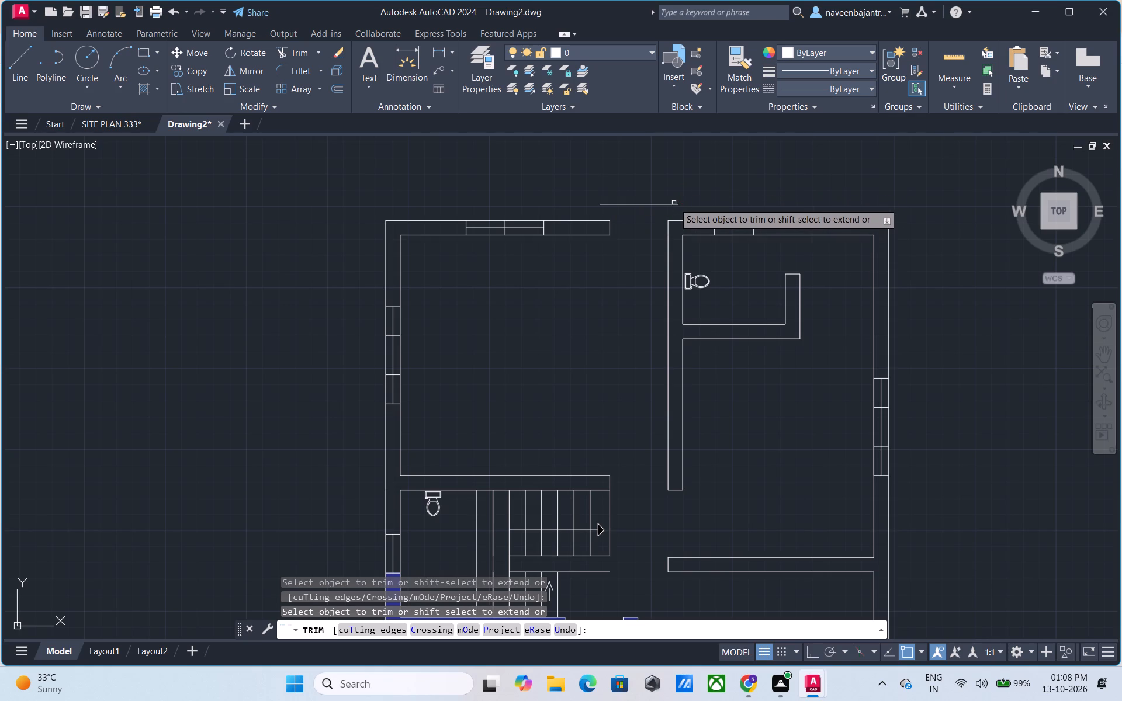
left_click(673, 203)
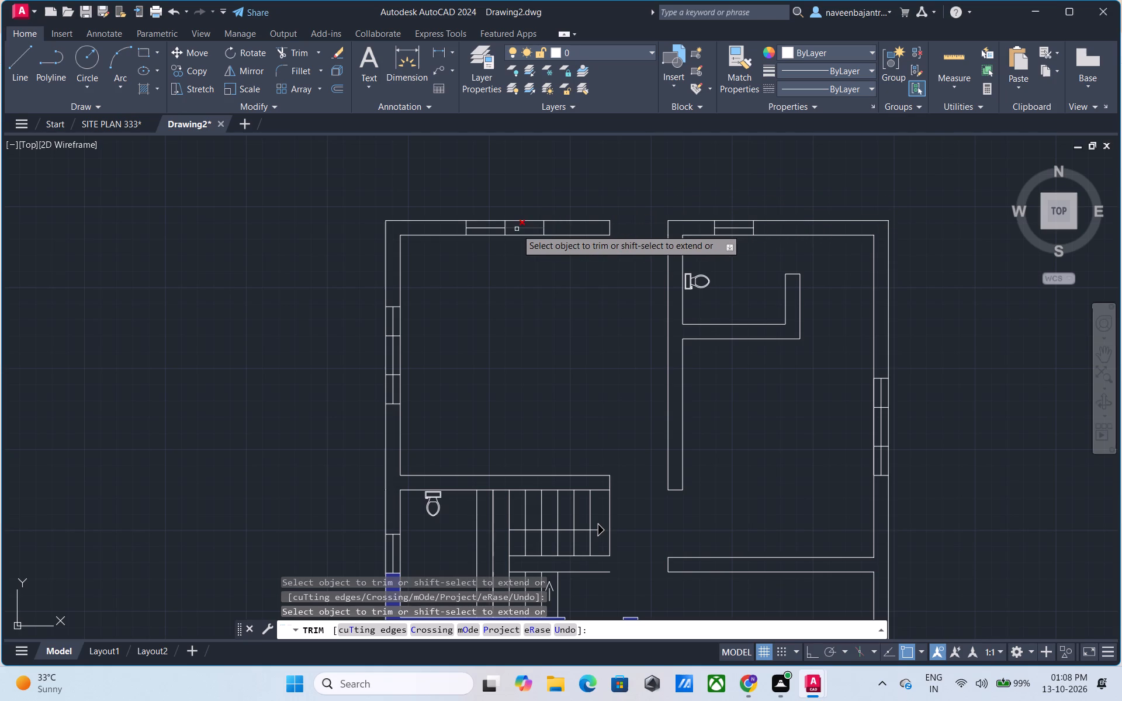
Trim away the face, centre and mullion lines of the northwest room's north window on the copied plan.
left_click(516, 234)
left_click(516, 220)
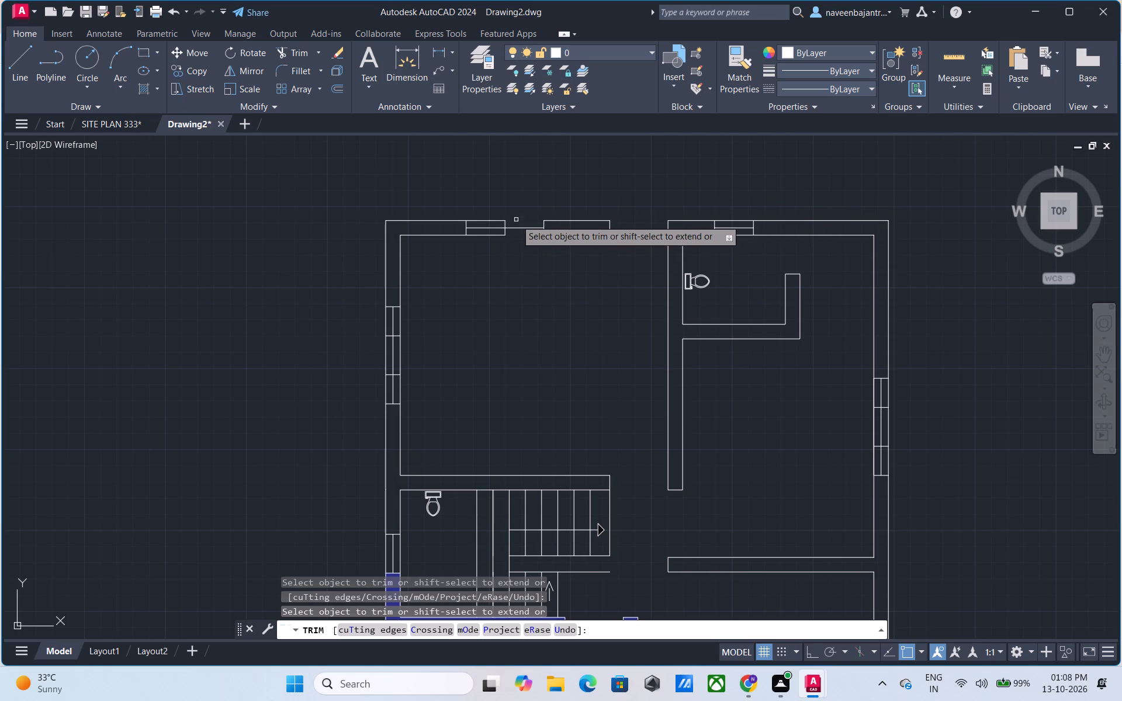
left_click(480, 218)
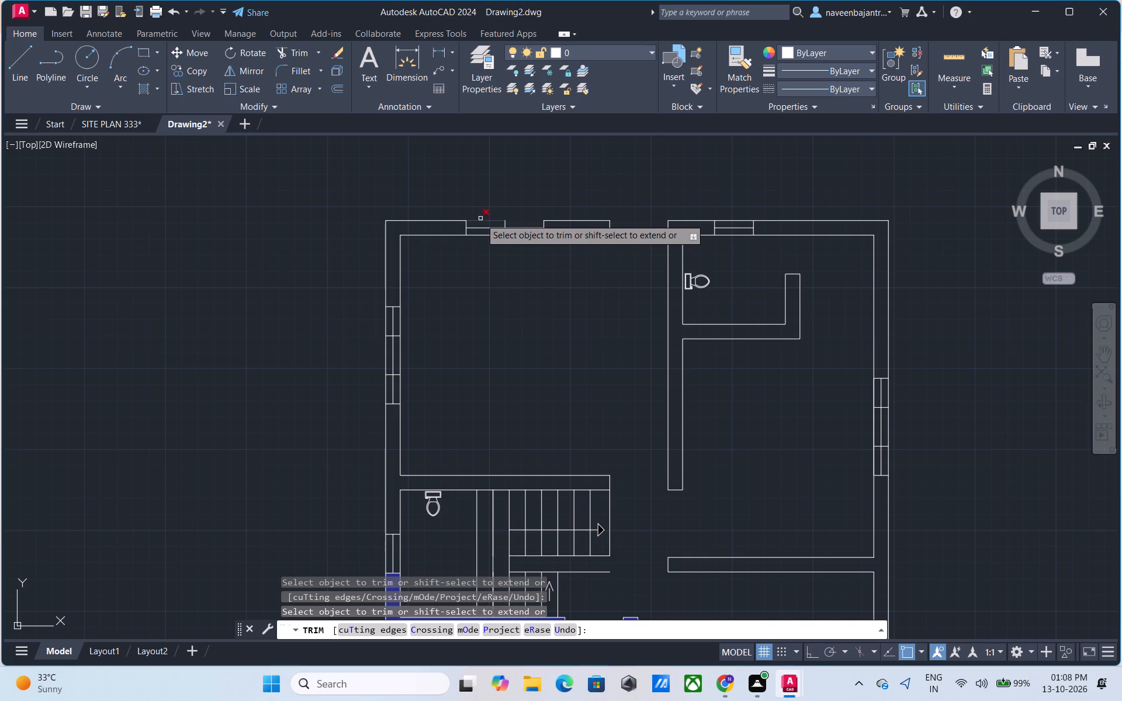
left_click(482, 234)
scroll(482, 234, "up", 1)
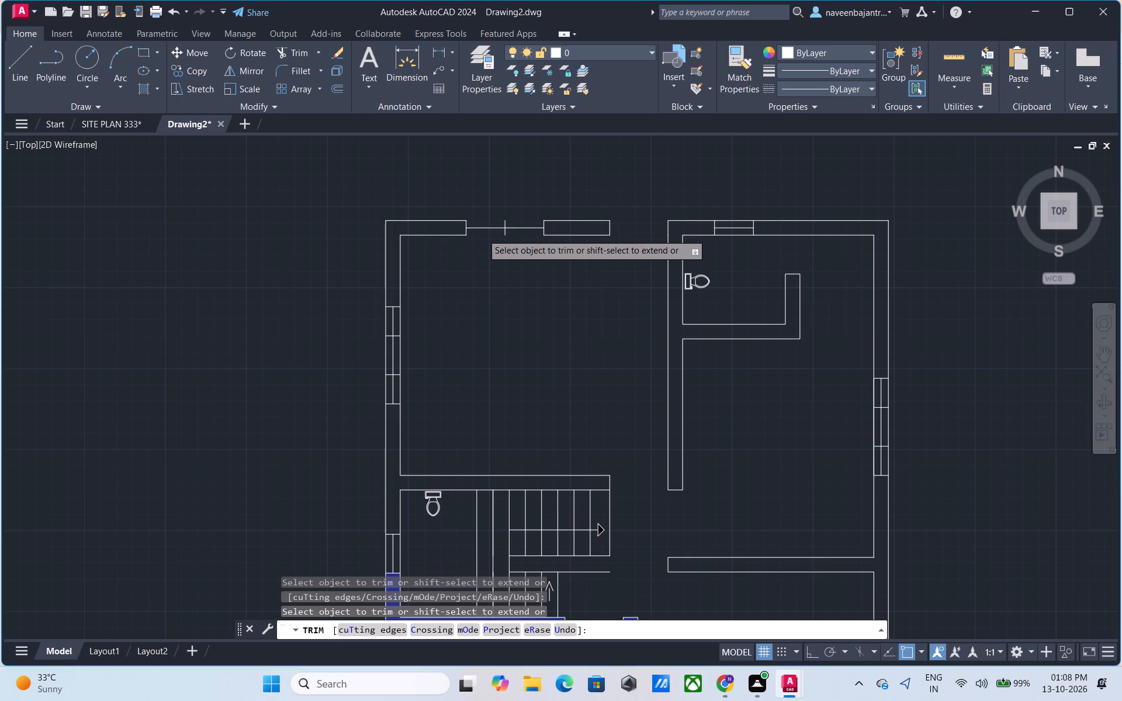
scroll(482, 234, "up", 1)
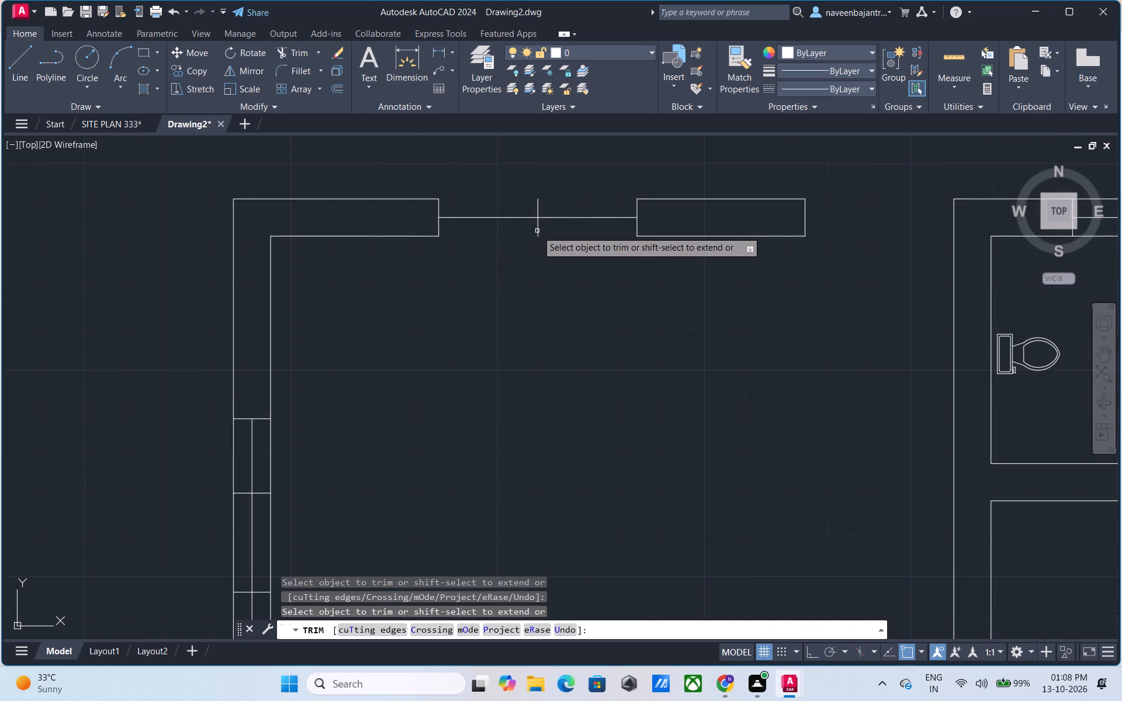
left_click(537, 231)
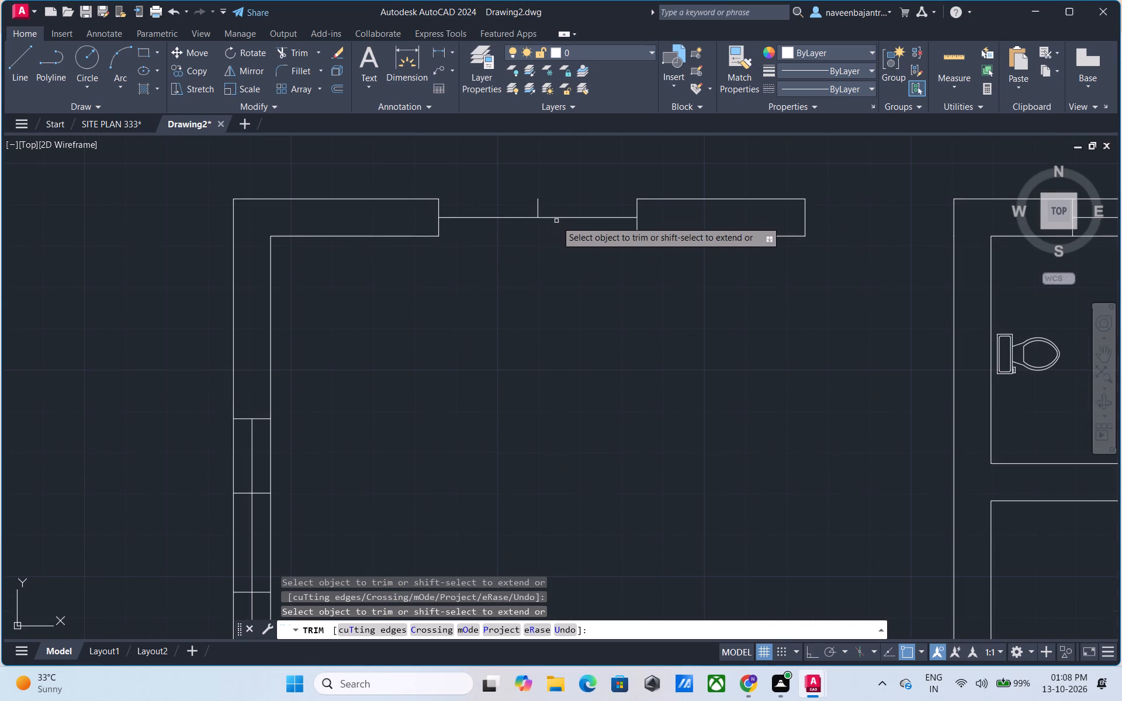
left_click(558, 218)
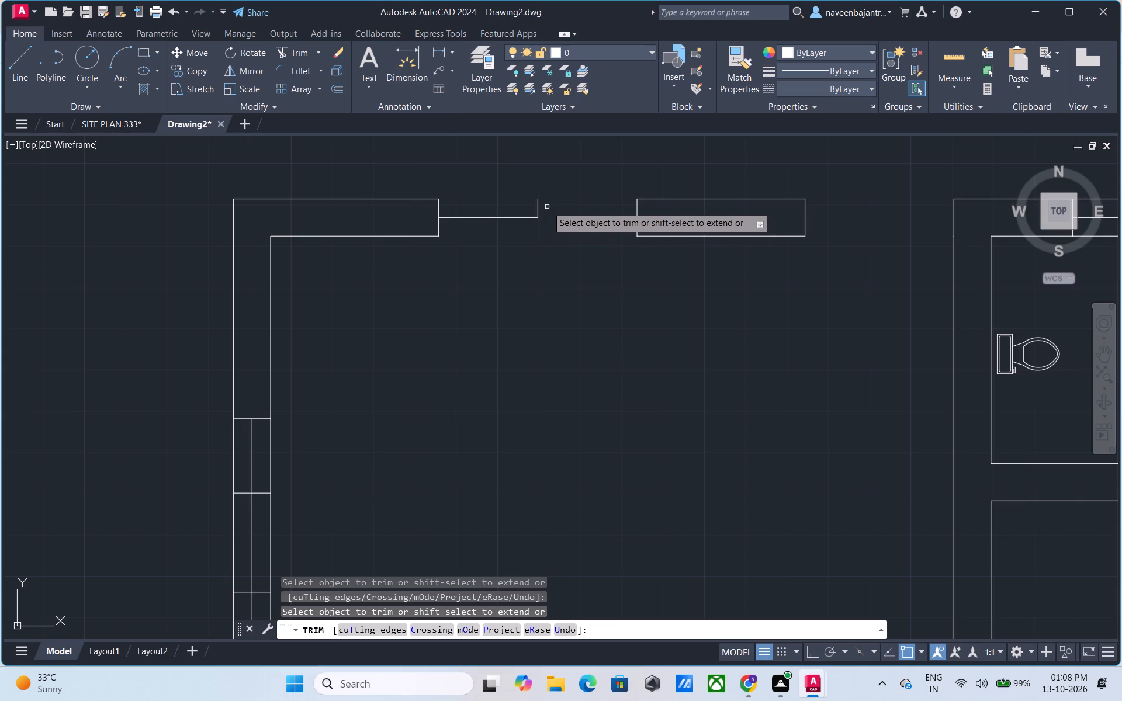
left_click(537, 200)
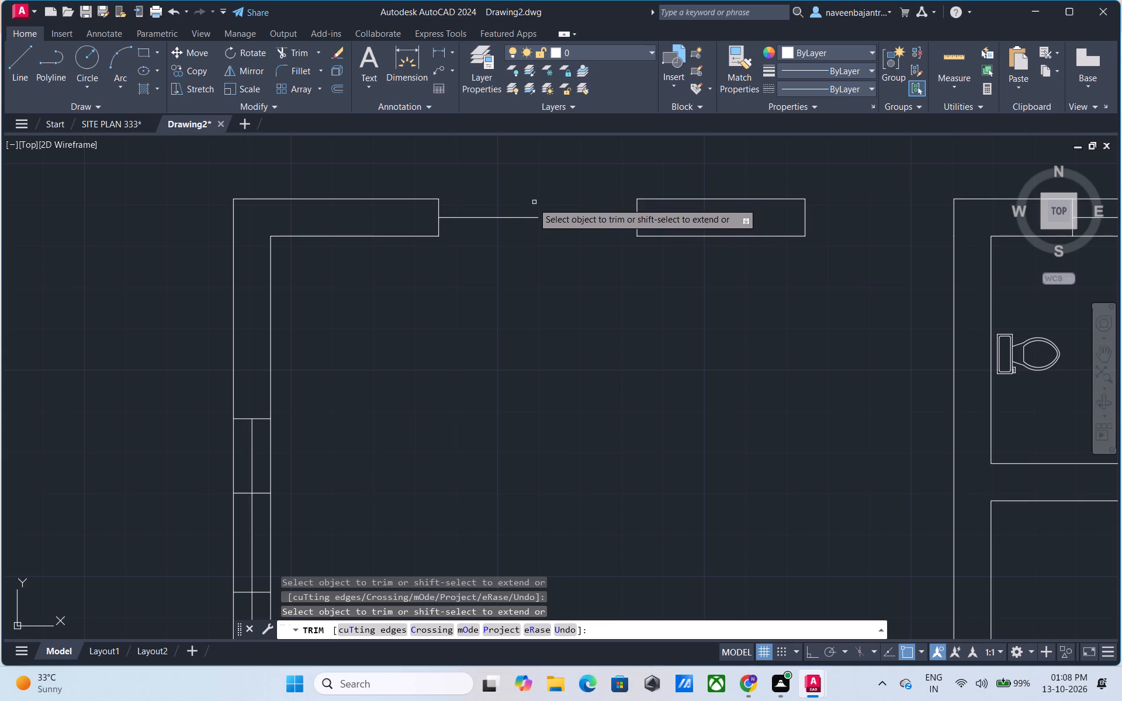
left_click(527, 217)
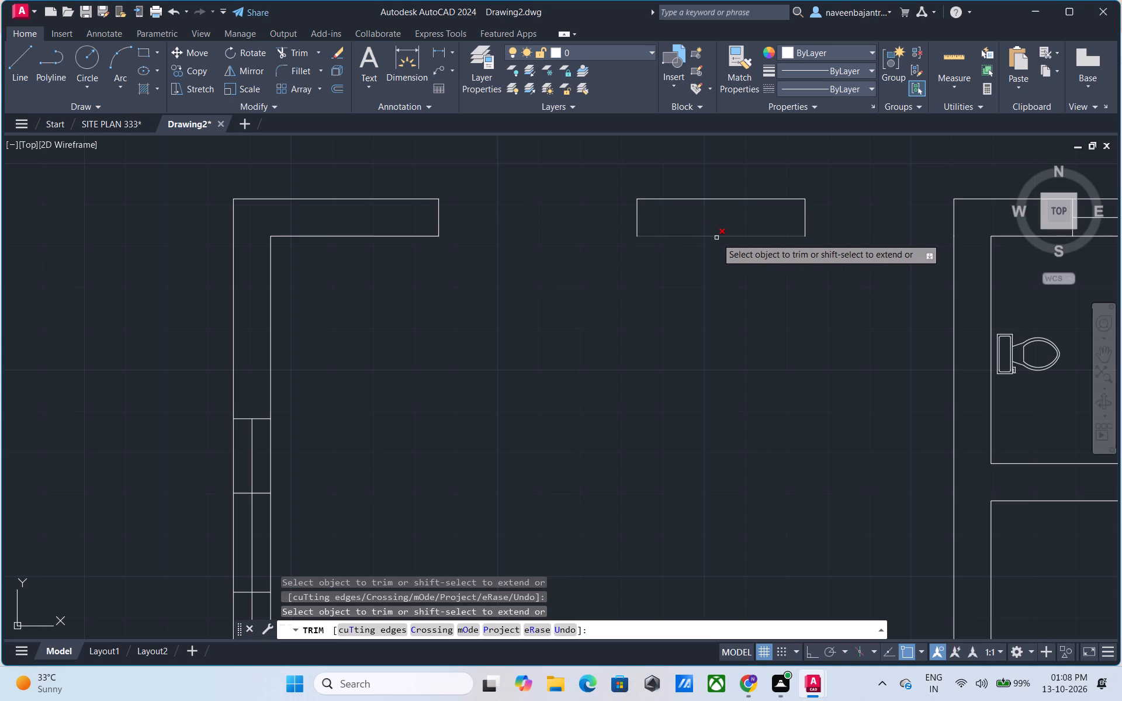
Trim away the northwest room's remaining north wall lines and its west wall lines north of the west window on the copied plan.
left_click(716, 238)
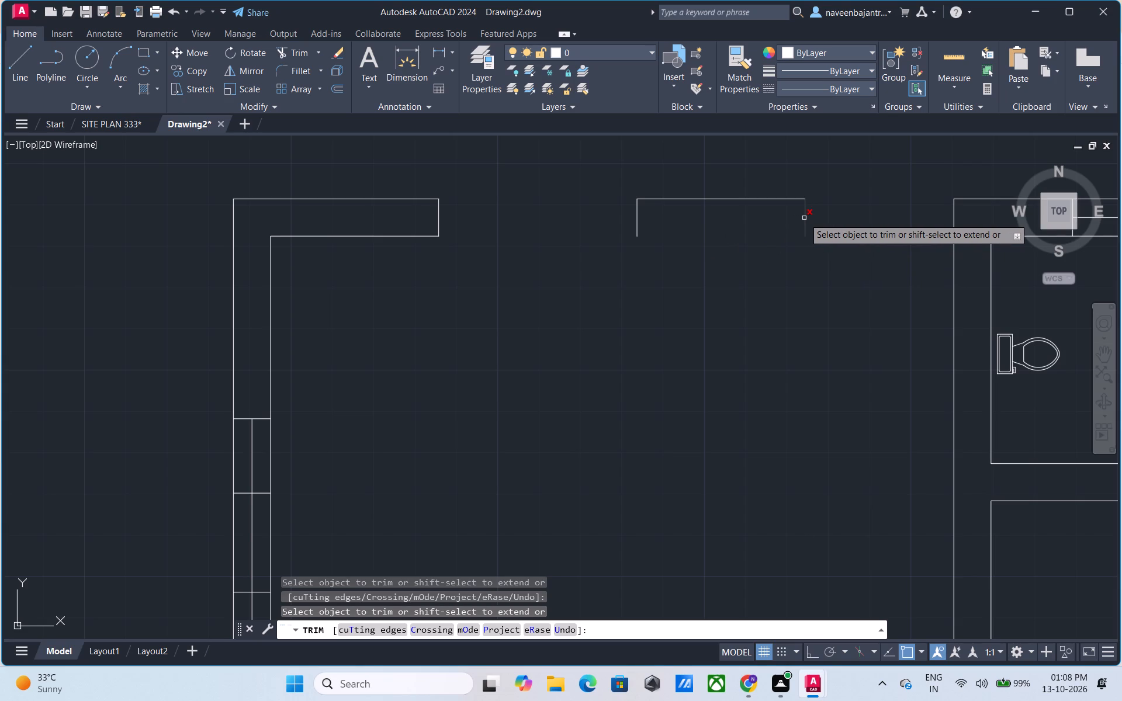
left_click(804, 218)
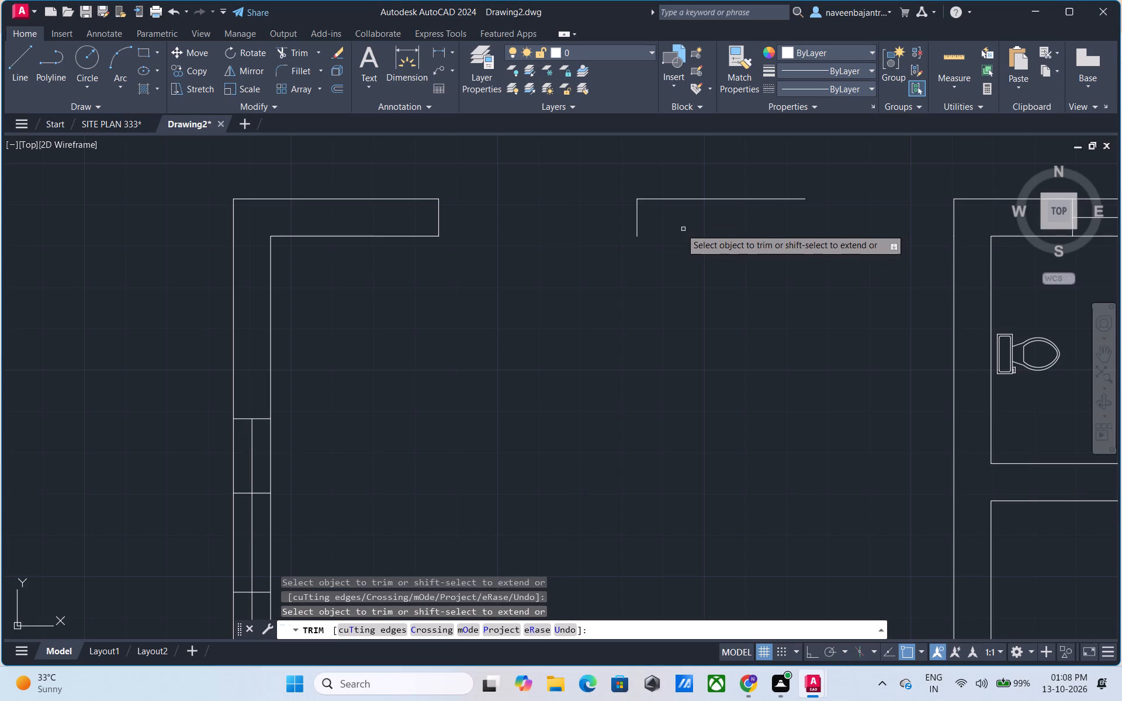
left_click(638, 220)
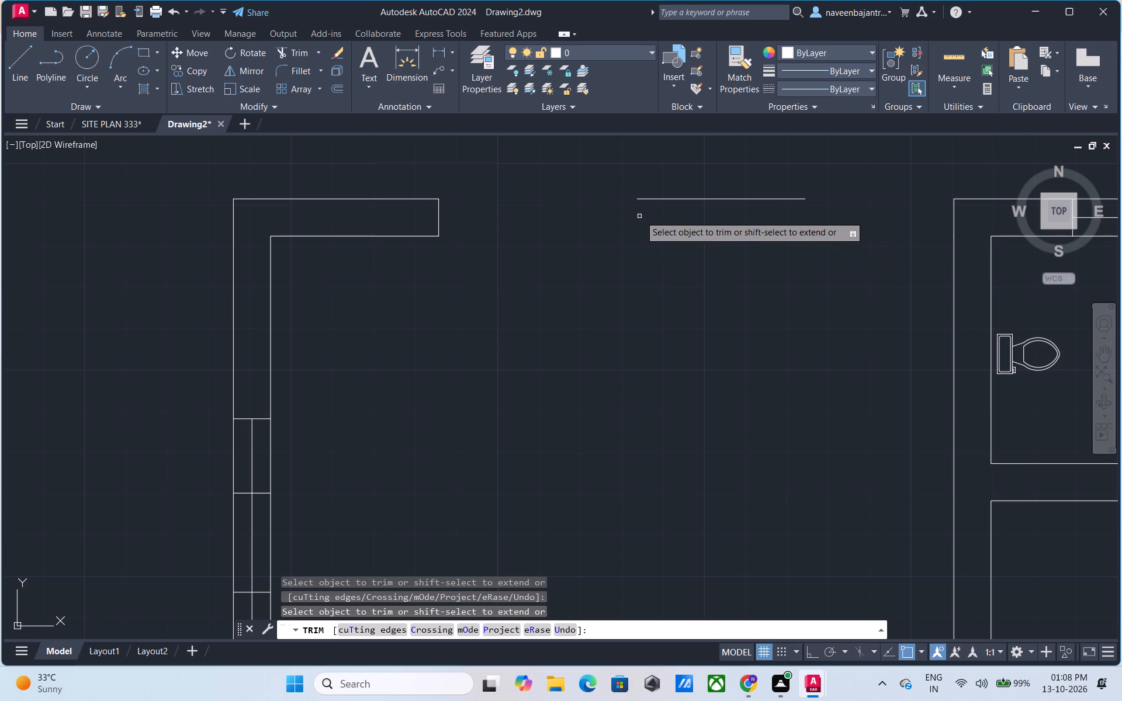
left_click(658, 198)
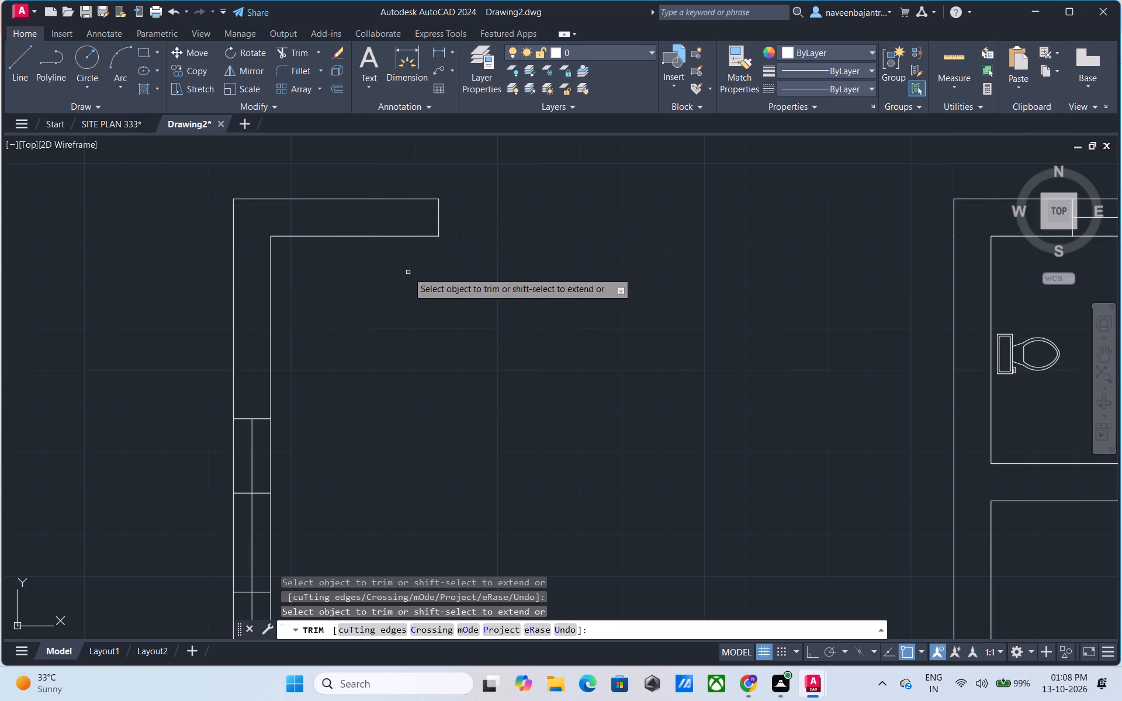
left_click(364, 237)
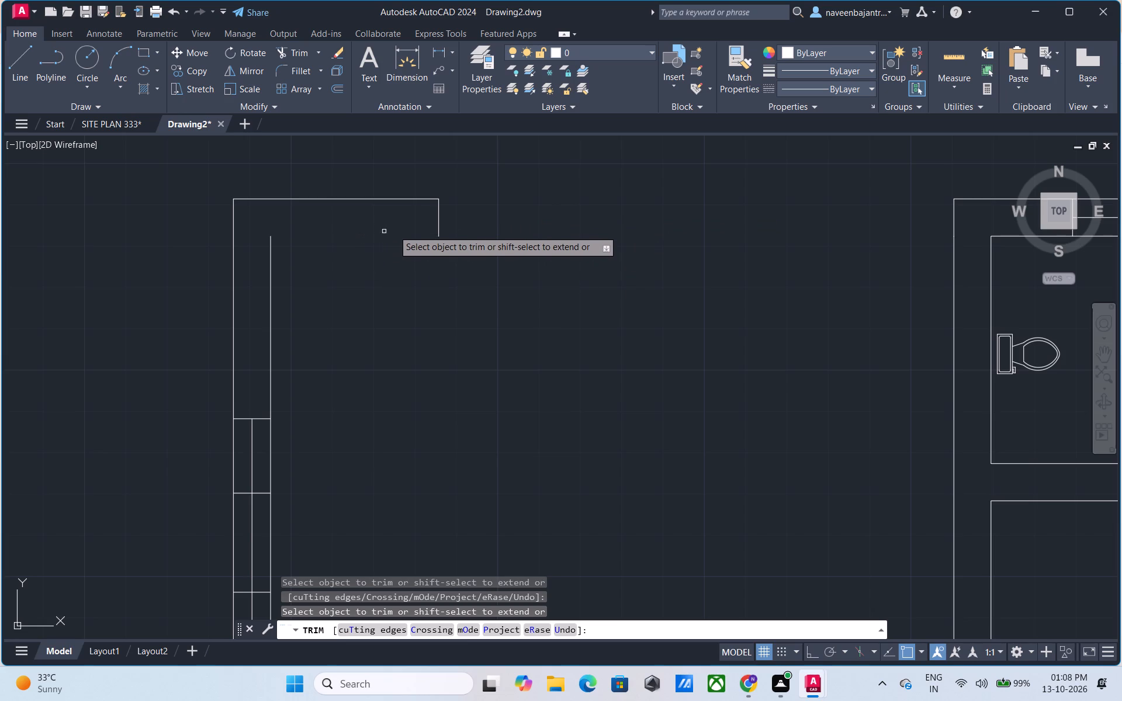
left_click(438, 220)
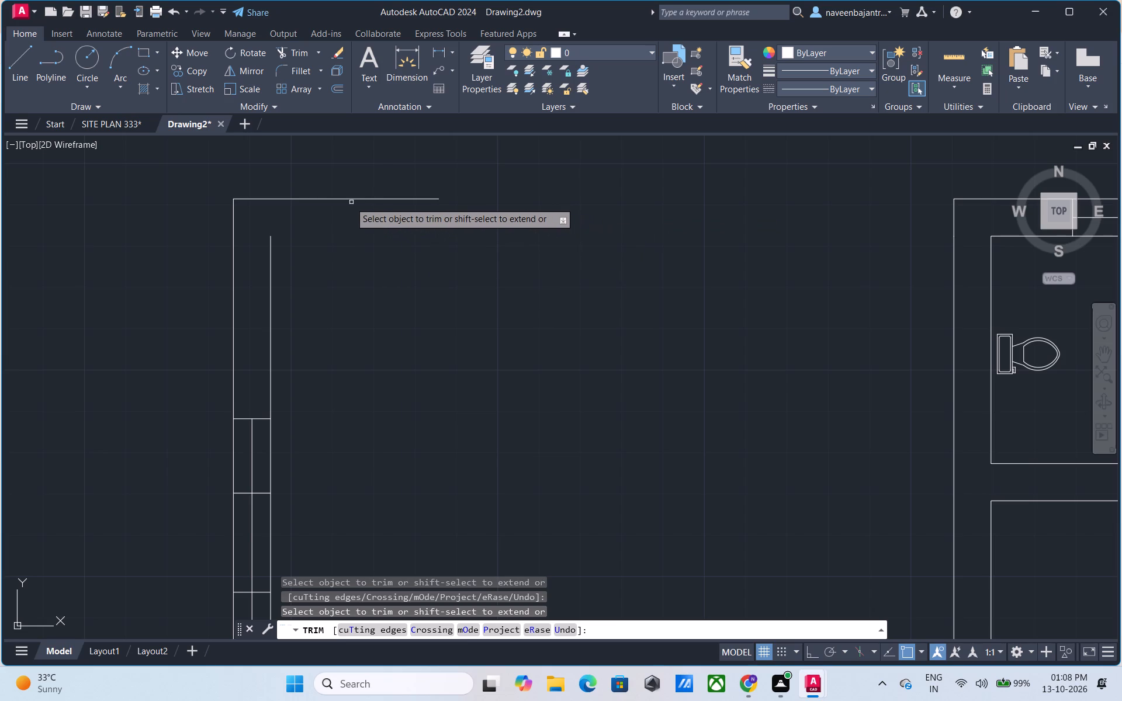
left_click(349, 200)
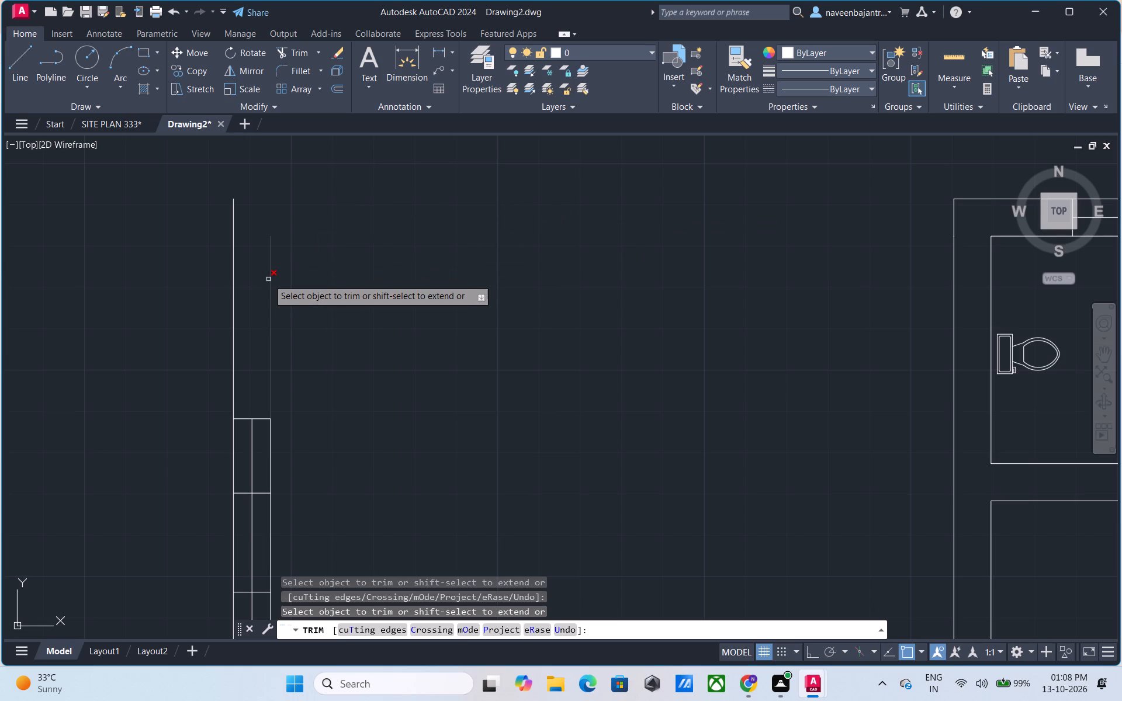
left_click(272, 277)
left_click(235, 274)
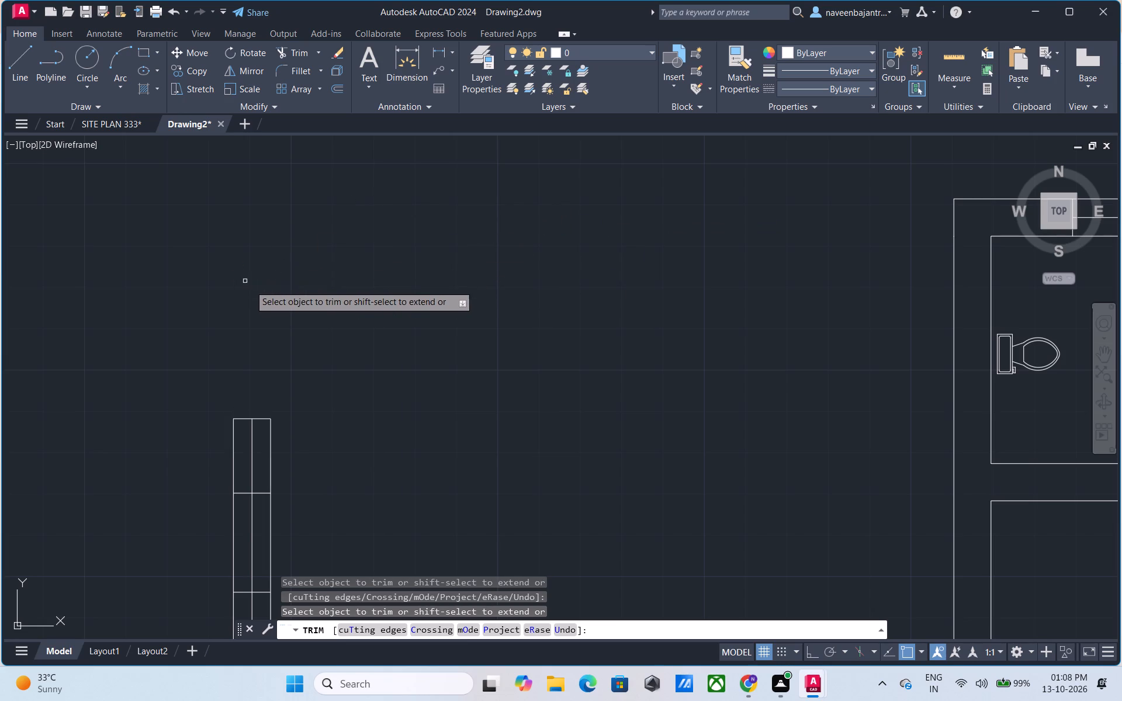
Trim away the inner and outer face lines of the northwest room's west window on the copied plan.
scroll(276, 305, "down", 1)
scroll(316, 355, "down", 1)
middle_click_drag(316, 355, 509, 227)
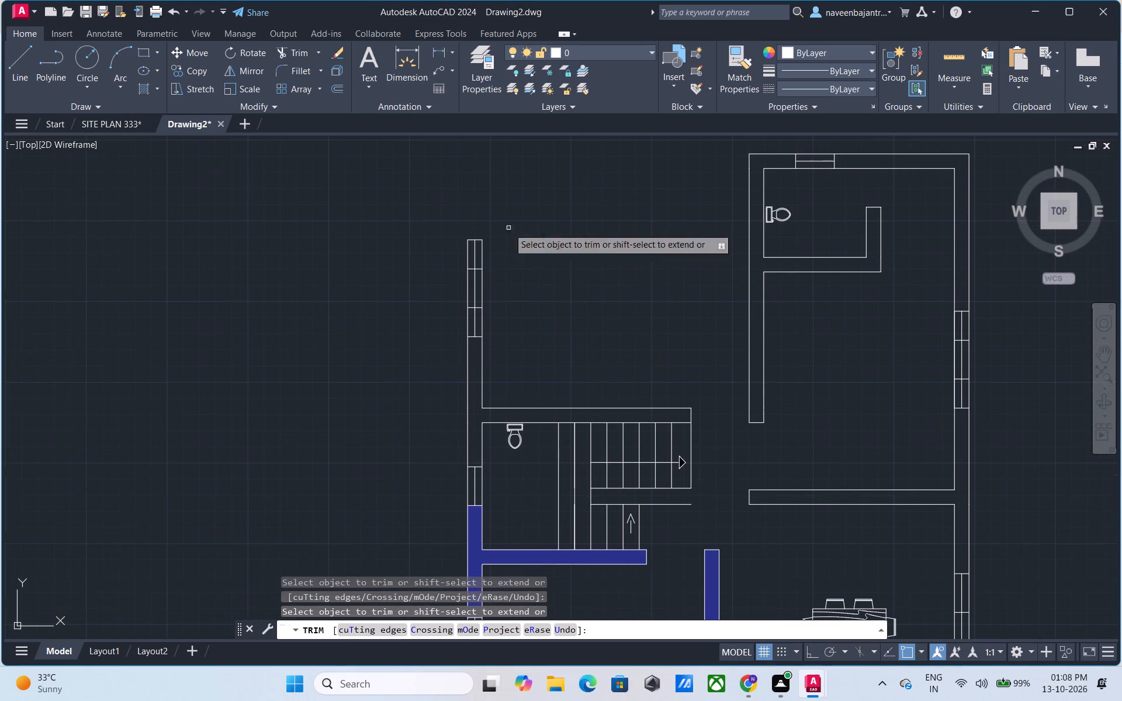
scroll(455, 278, "up", 1)
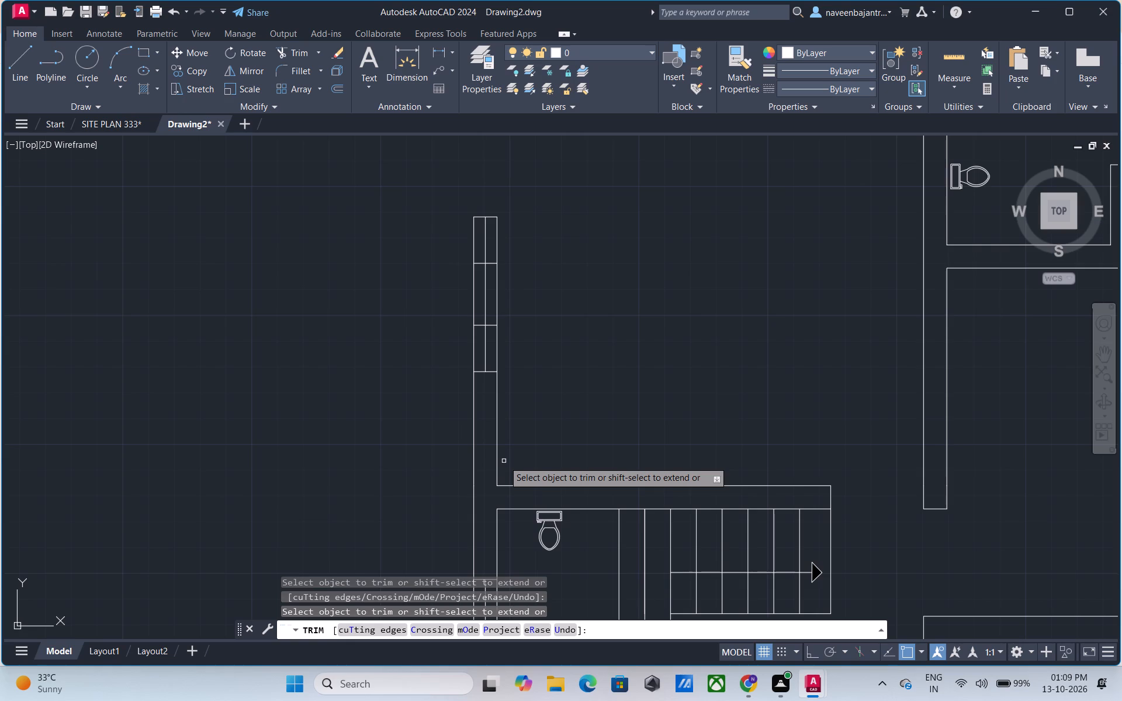
right_click(533, 435)
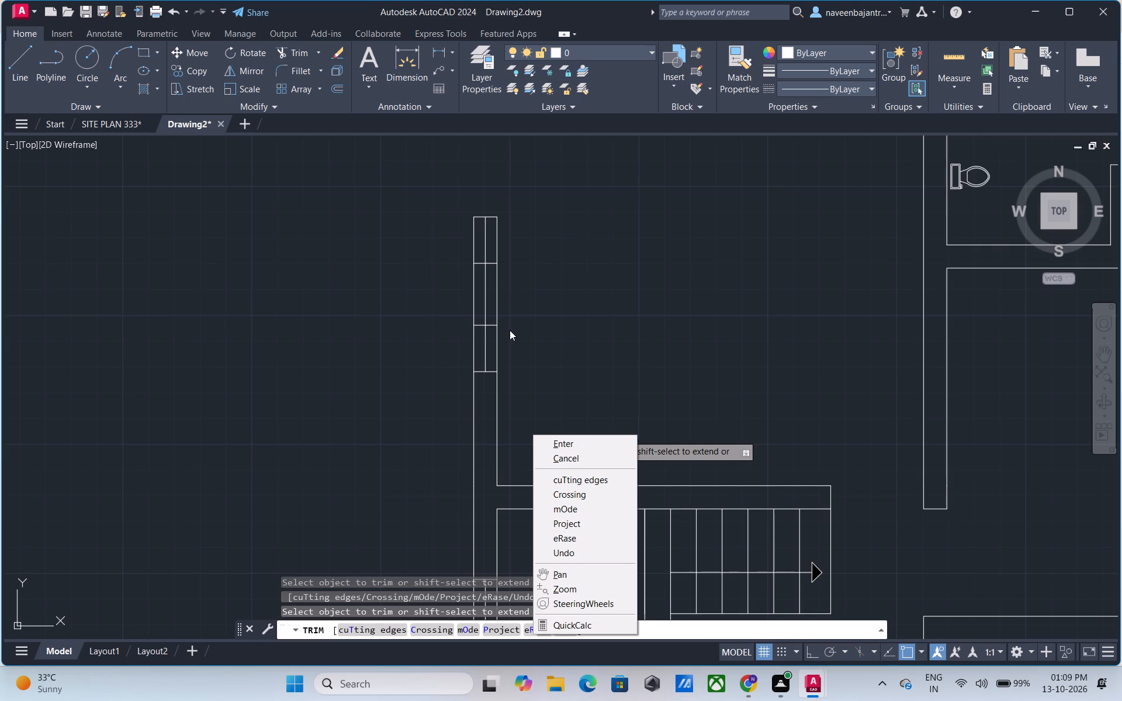
key("Escape")
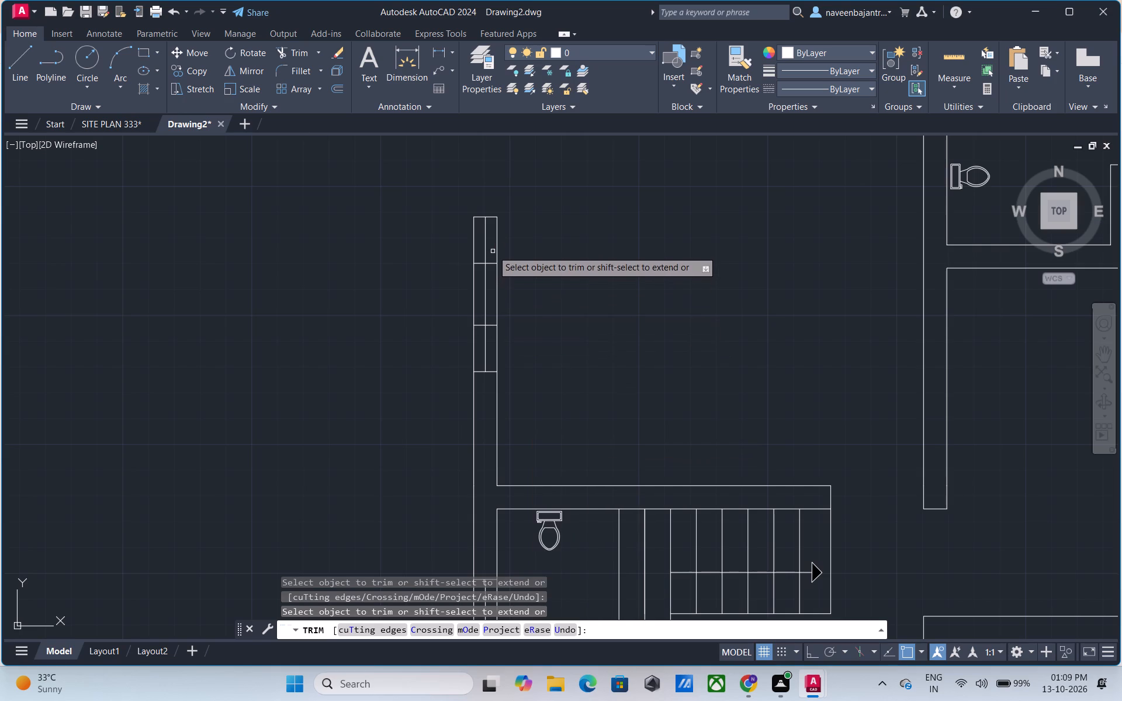
left_click(497, 242)
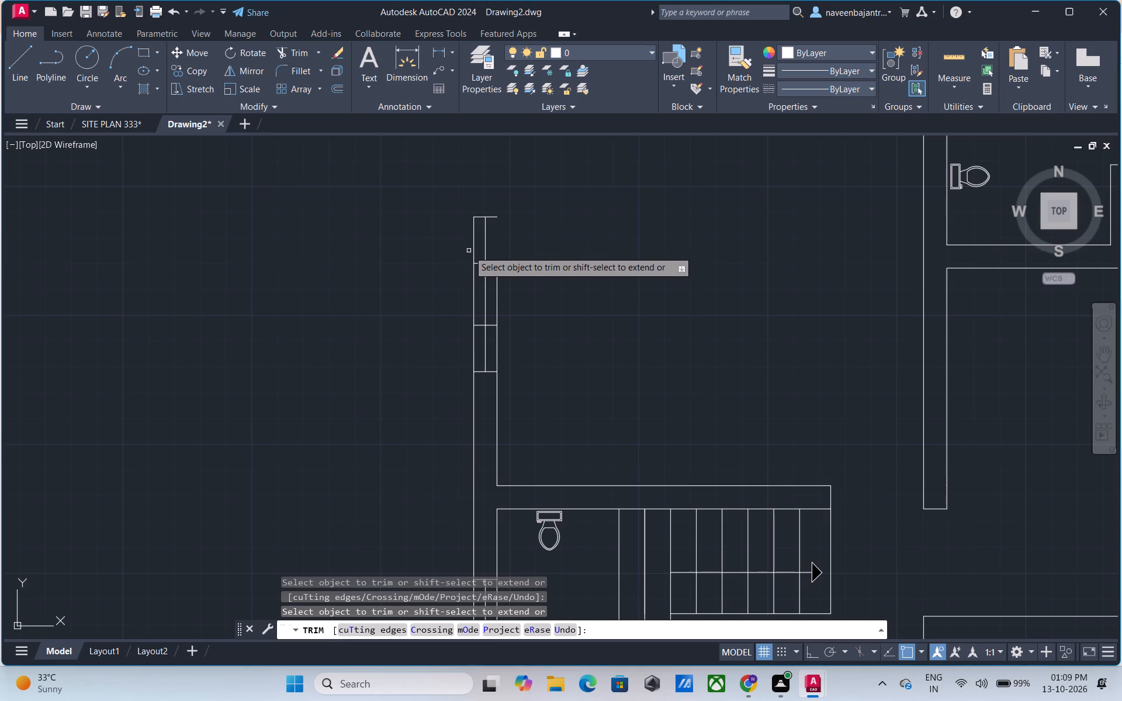
left_click(474, 247)
left_click(476, 297)
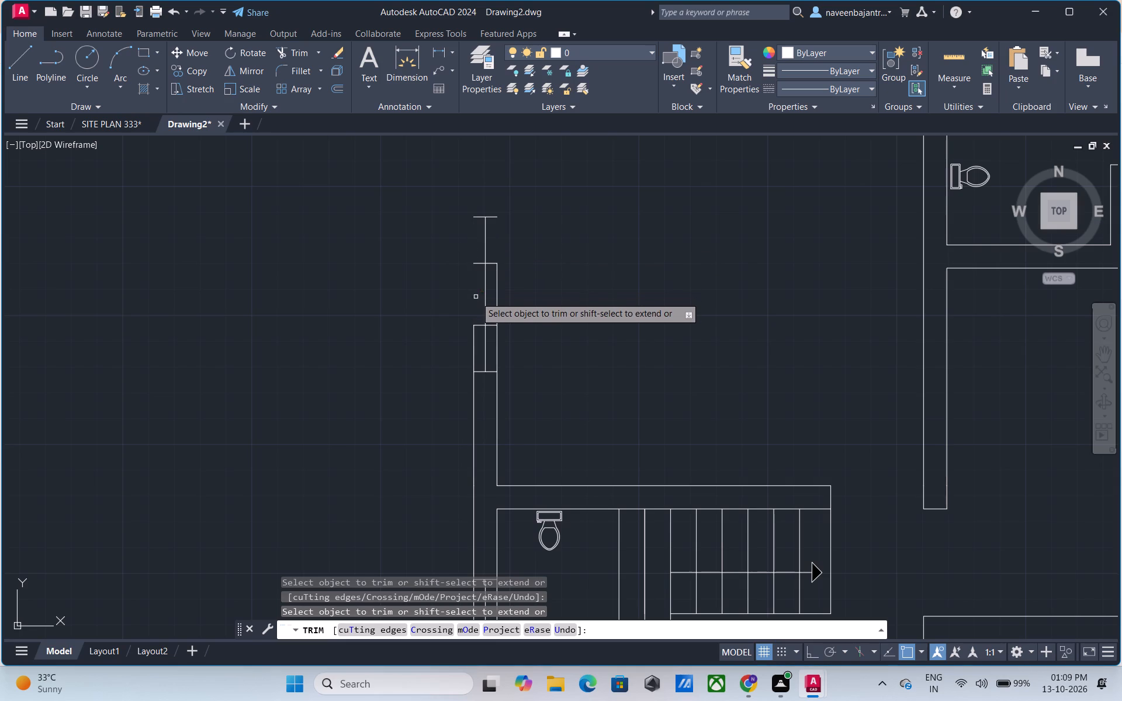
left_click(498, 299)
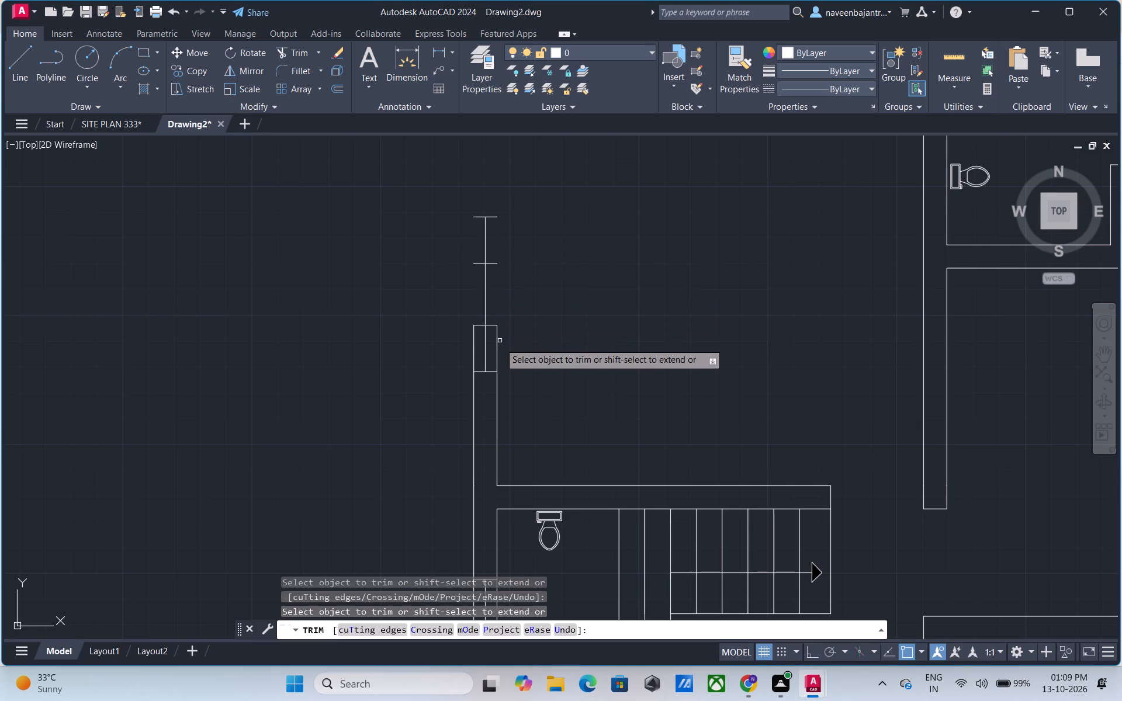
left_click(496, 350)
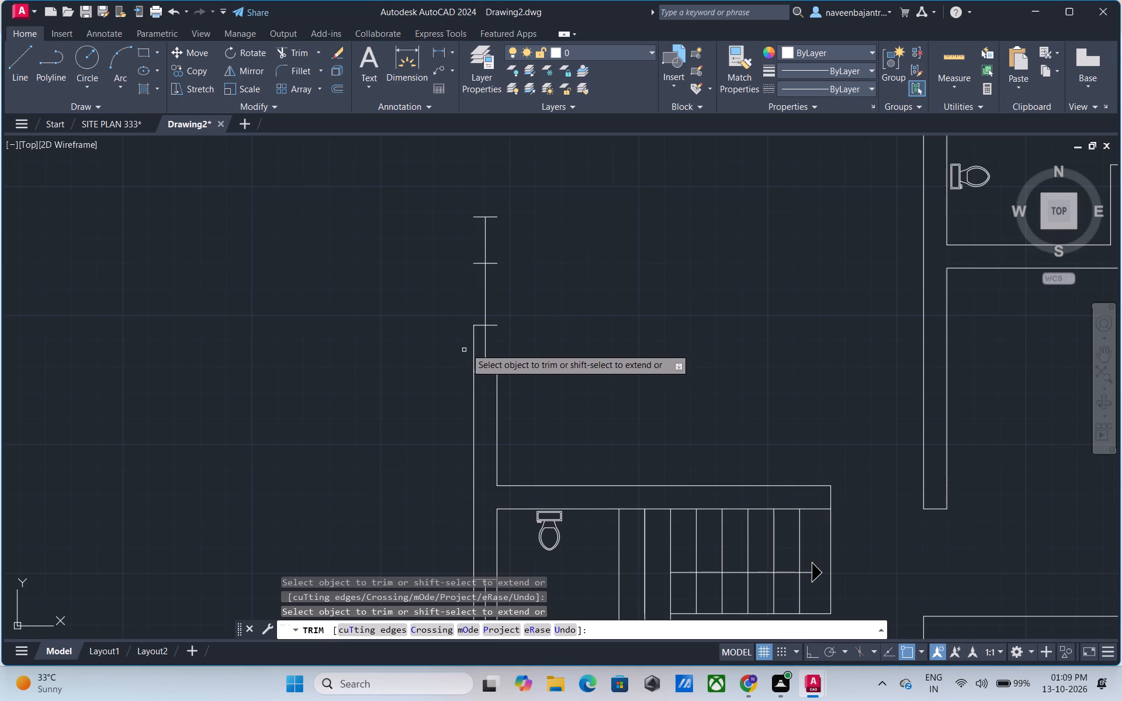
left_click(473, 344)
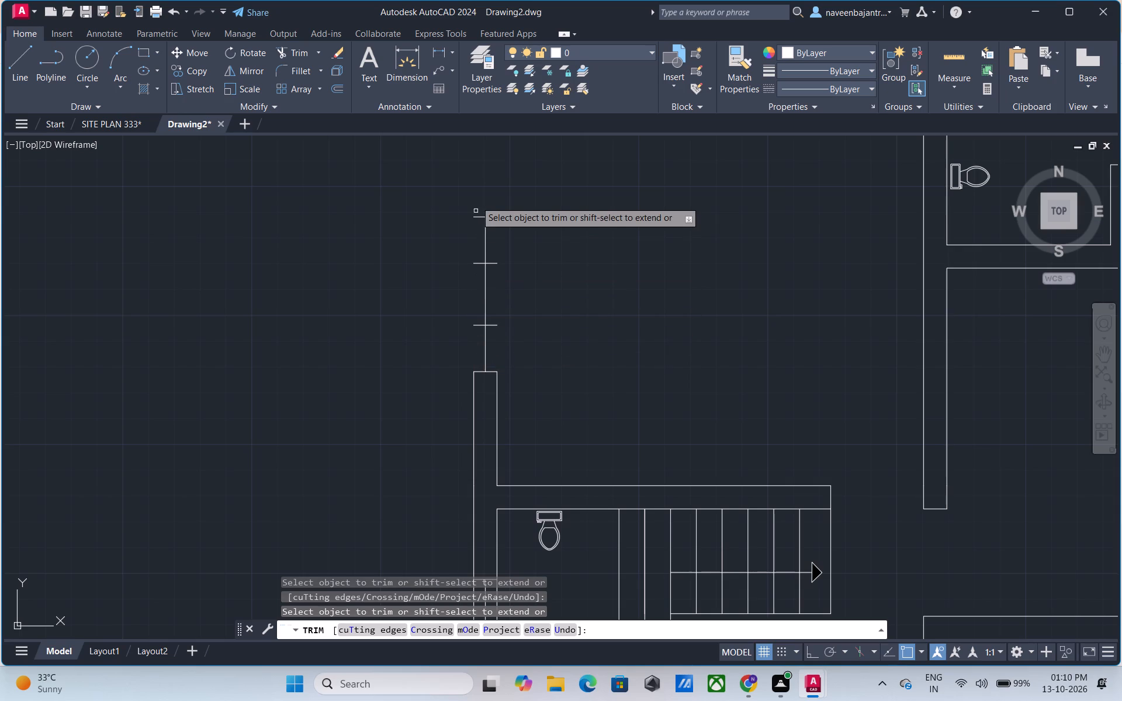
Trim away the cross lines and centre line left from the northwest room's west window, keeping the wall end south of it.
left_click(477, 218)
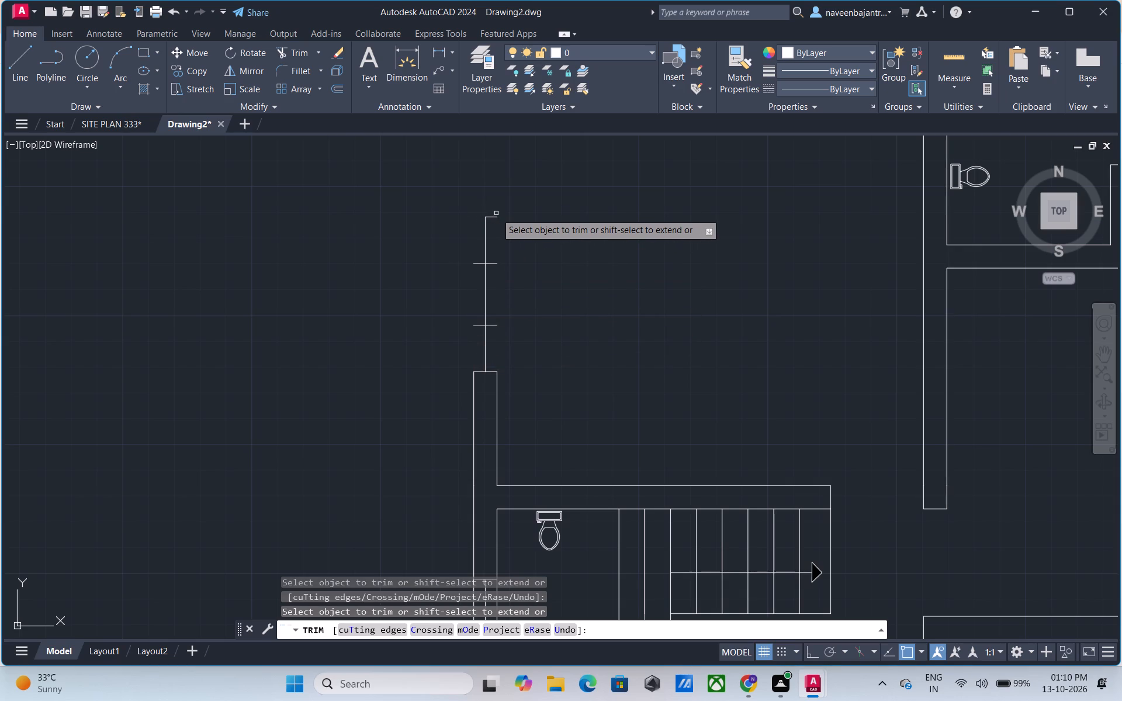
left_click(496, 215)
left_click(484, 223)
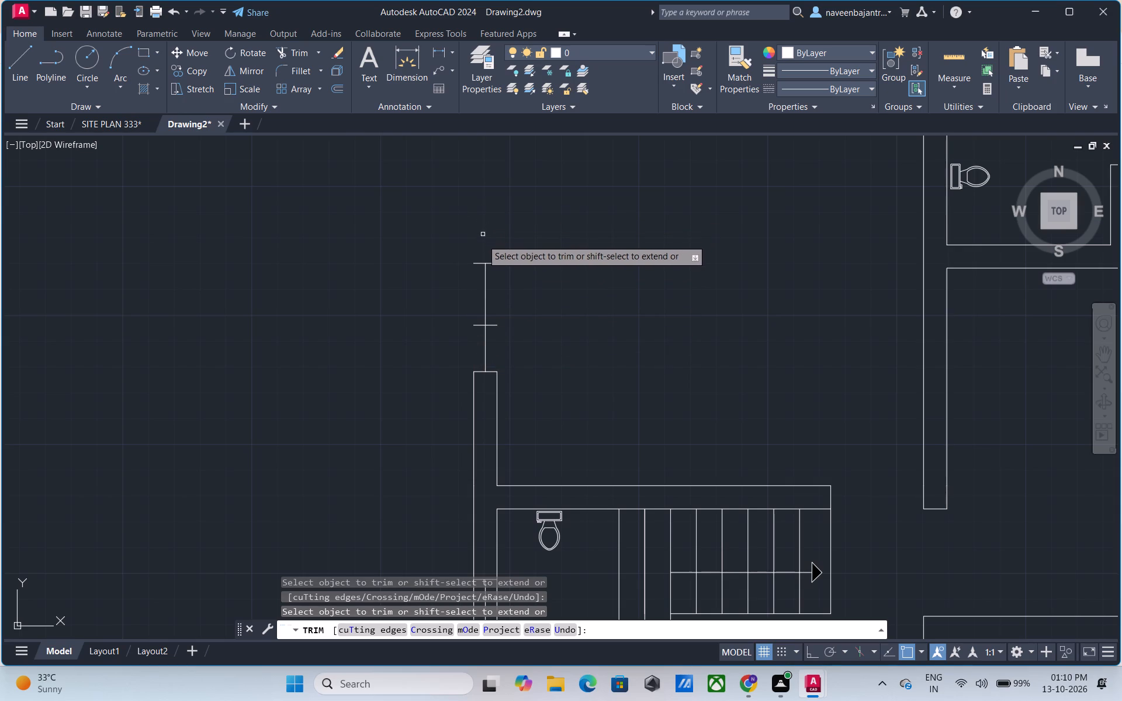
left_click(477, 263)
left_click(496, 263)
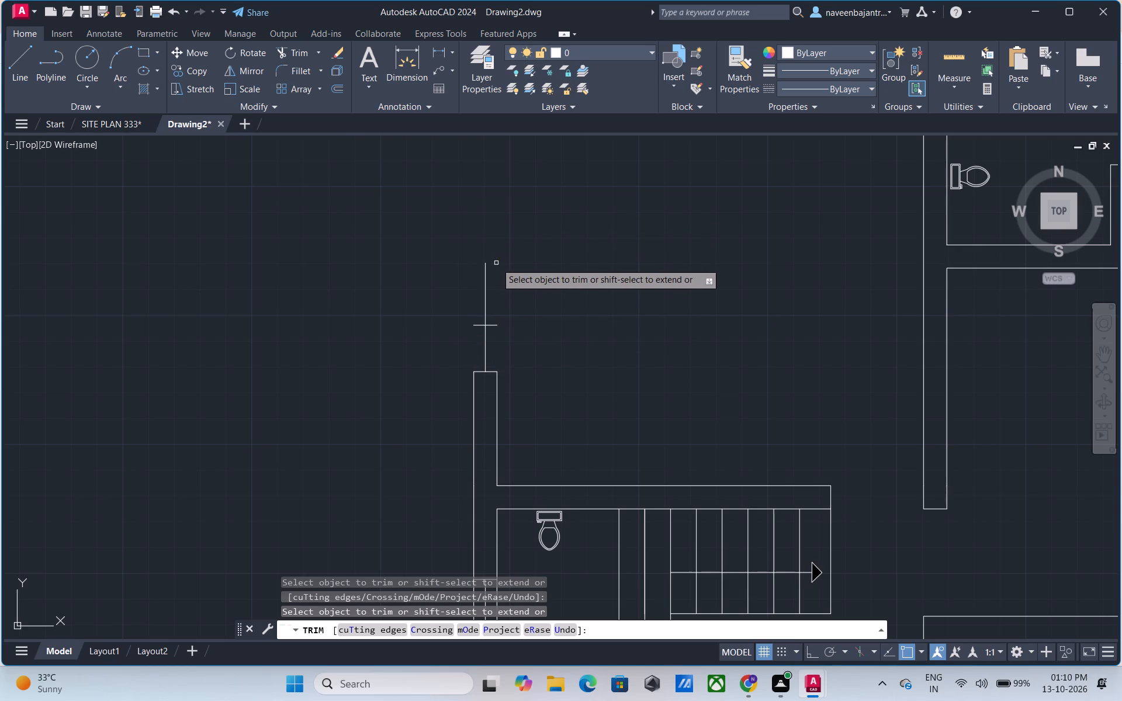
left_click(487, 274)
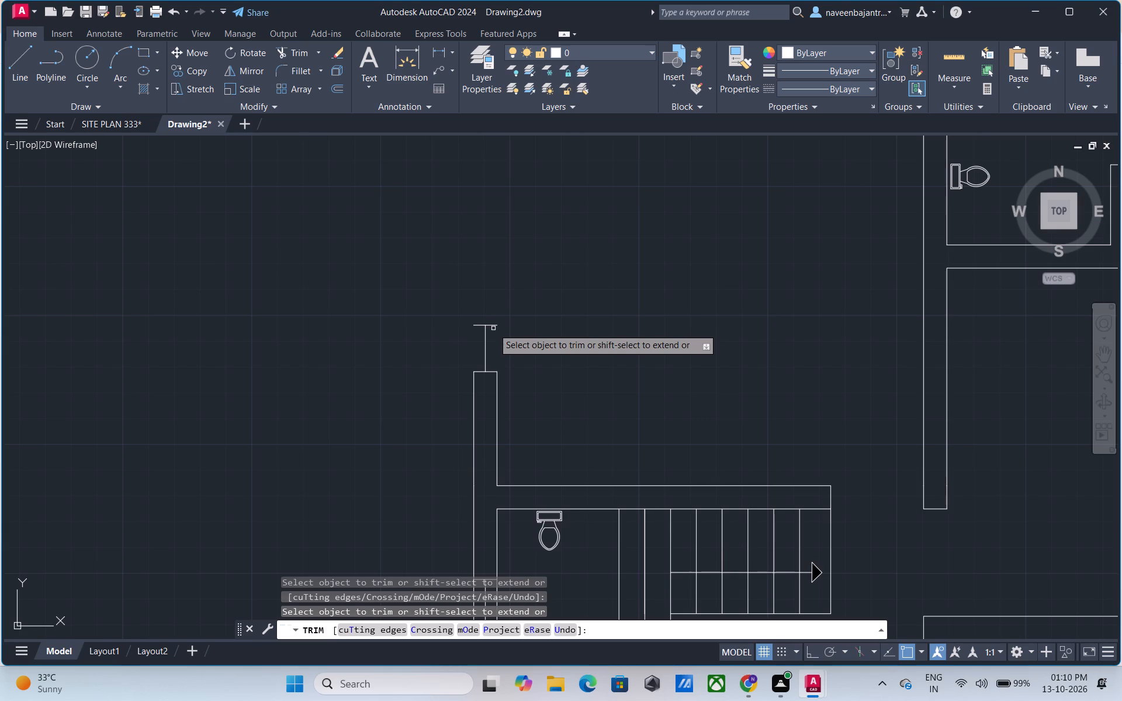
left_click(494, 325)
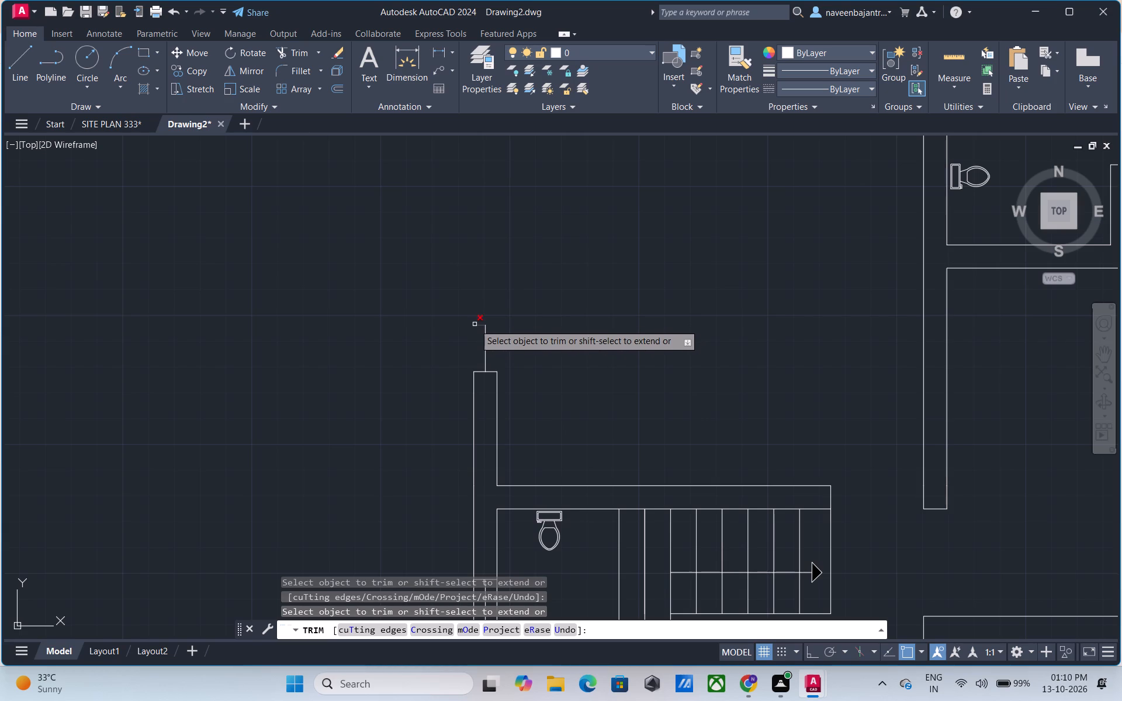
left_click(475, 325)
left_click(486, 332)
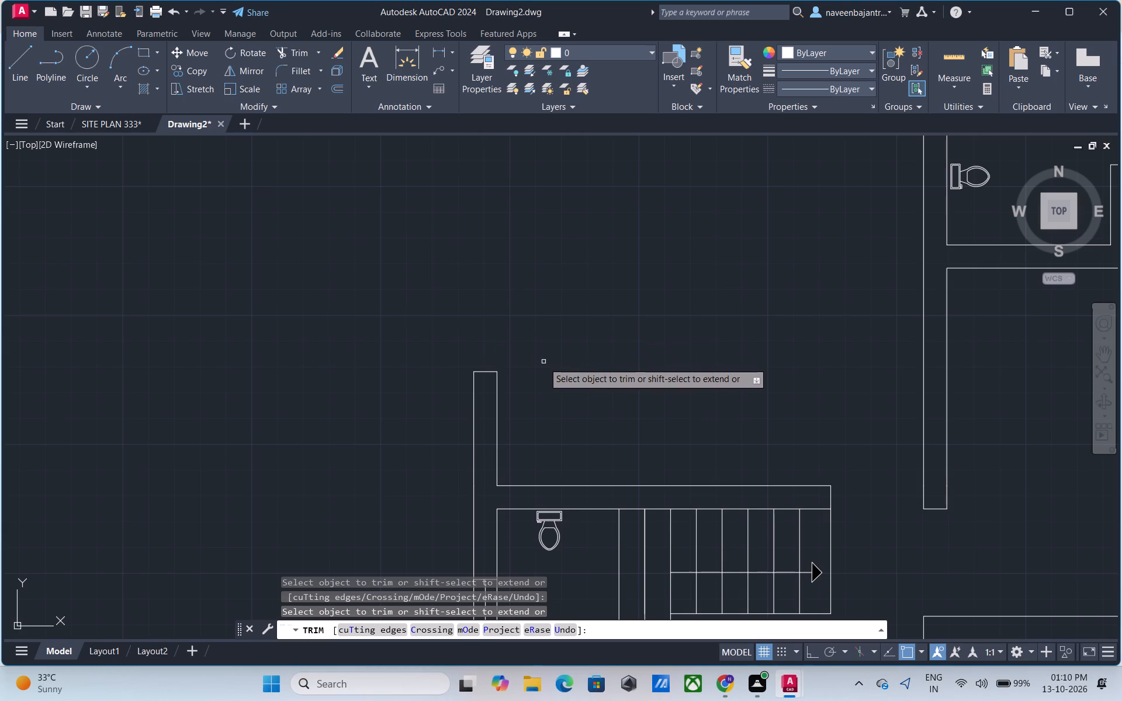
Trim away the west wall down to the toilet window and the wall north of the toilet, keeping the stair's north edge line.
middle_click_drag(543, 363, 610, 225)
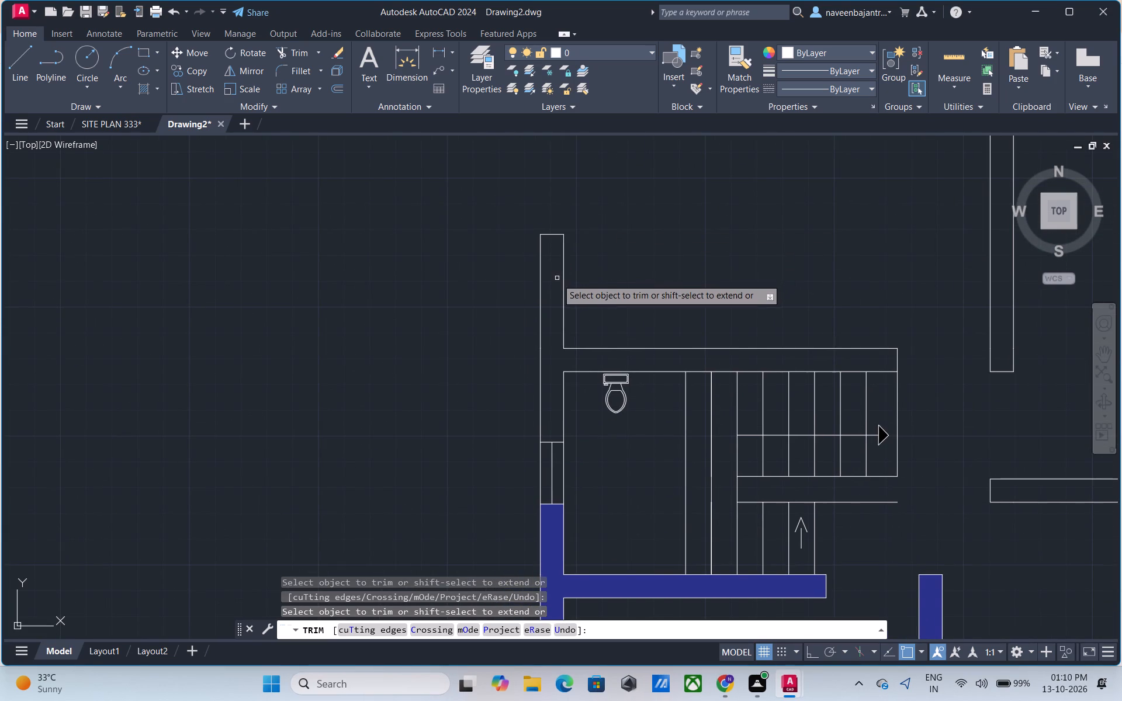
left_click(562, 266)
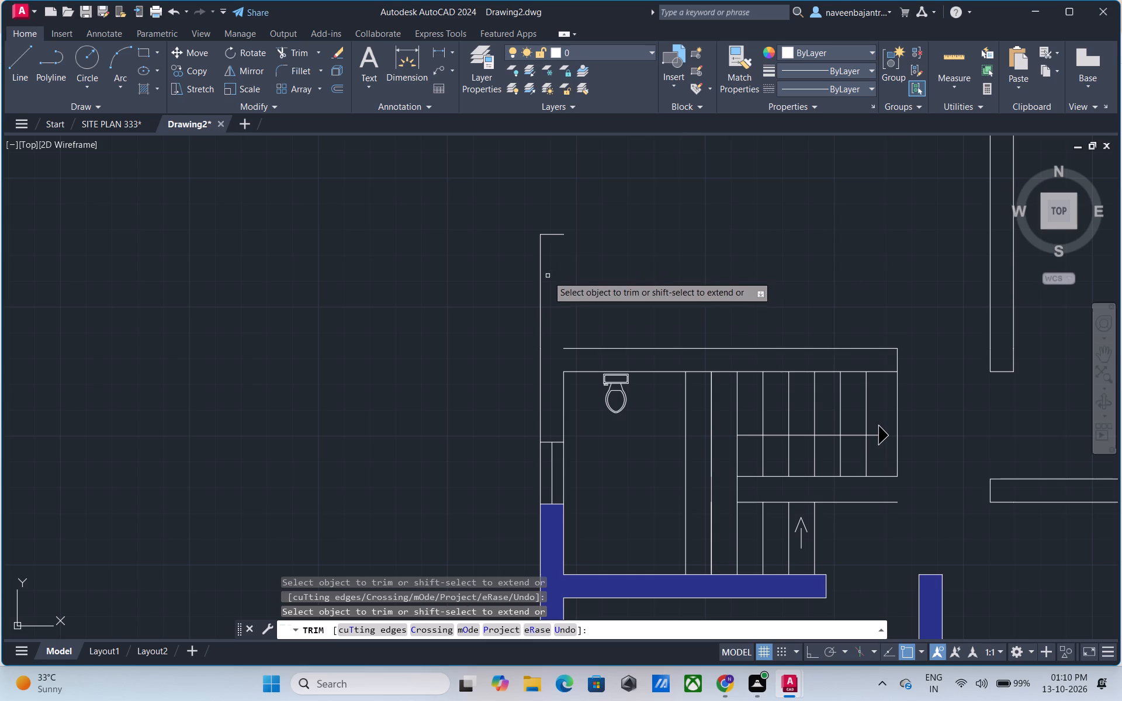
left_click(542, 284)
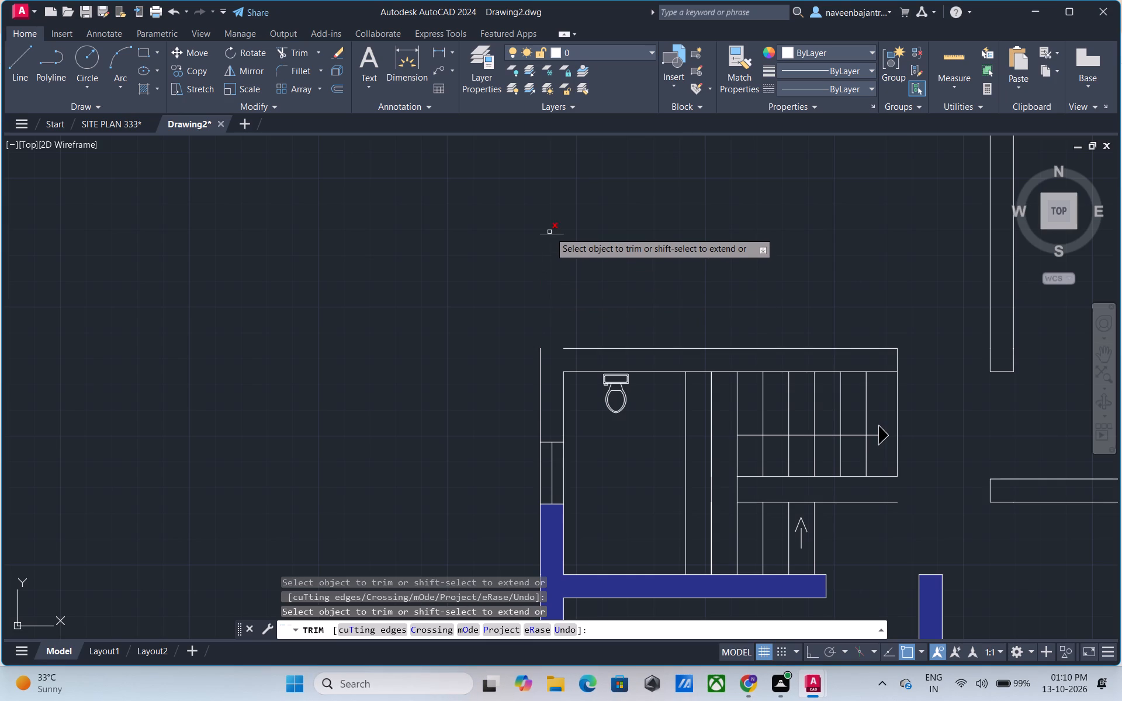
left_click(550, 235)
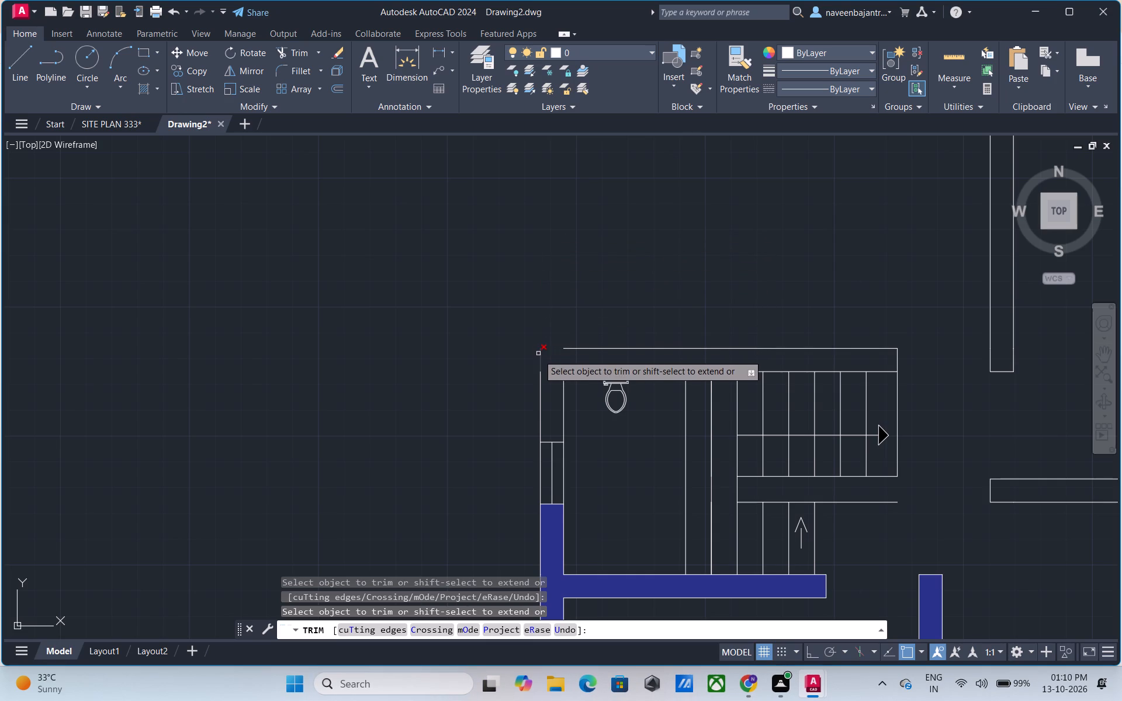
left_click(539, 357)
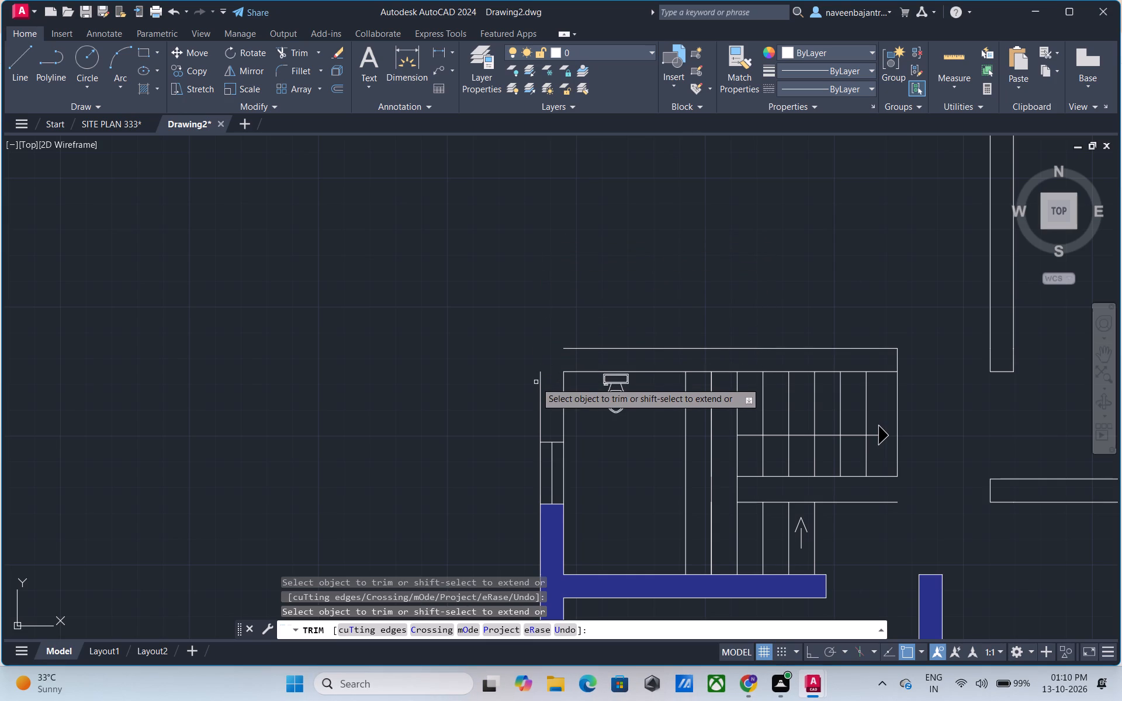
left_click(539, 377)
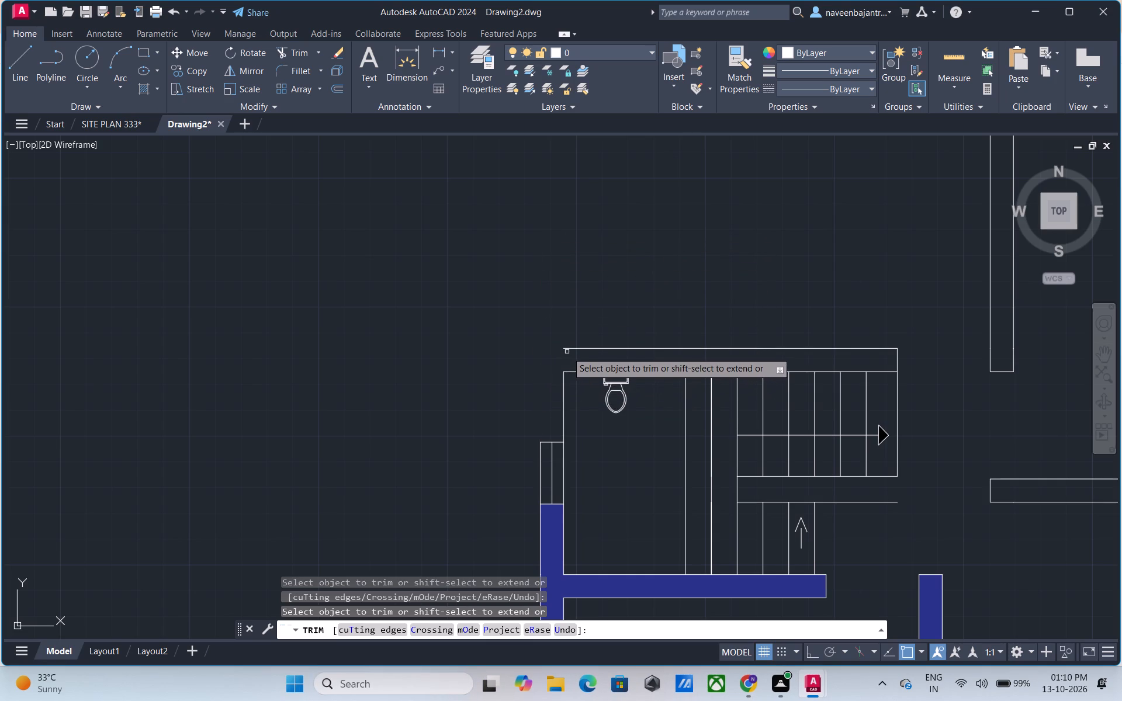
left_click(569, 350)
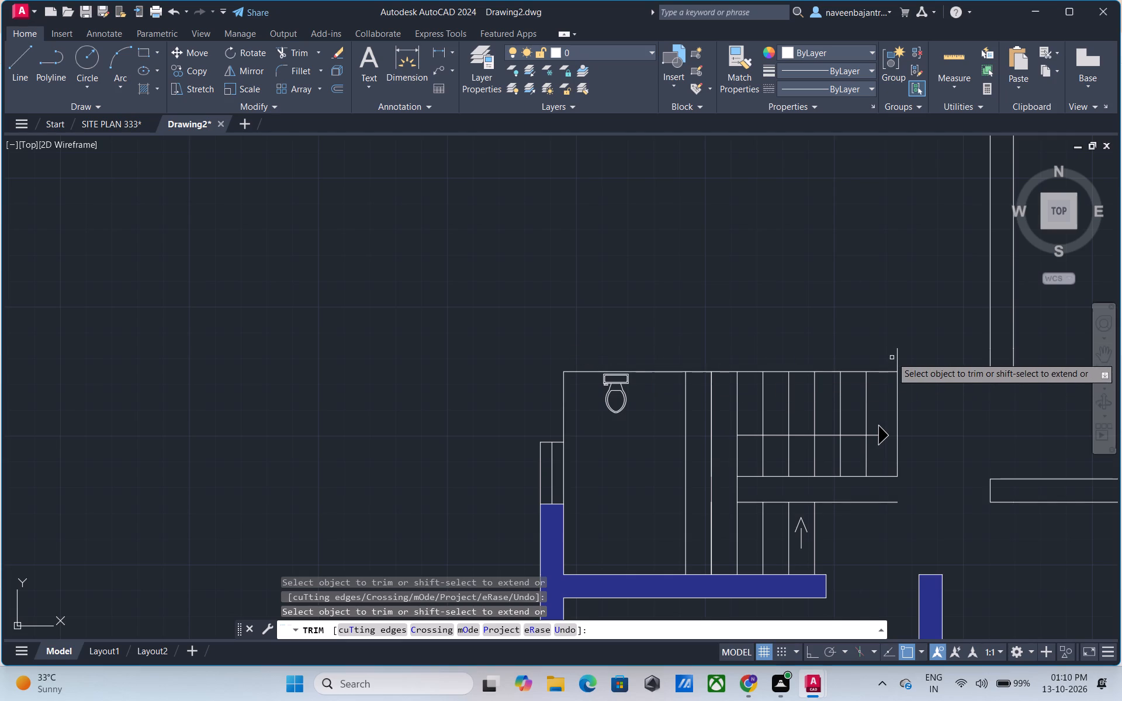
left_click(898, 355)
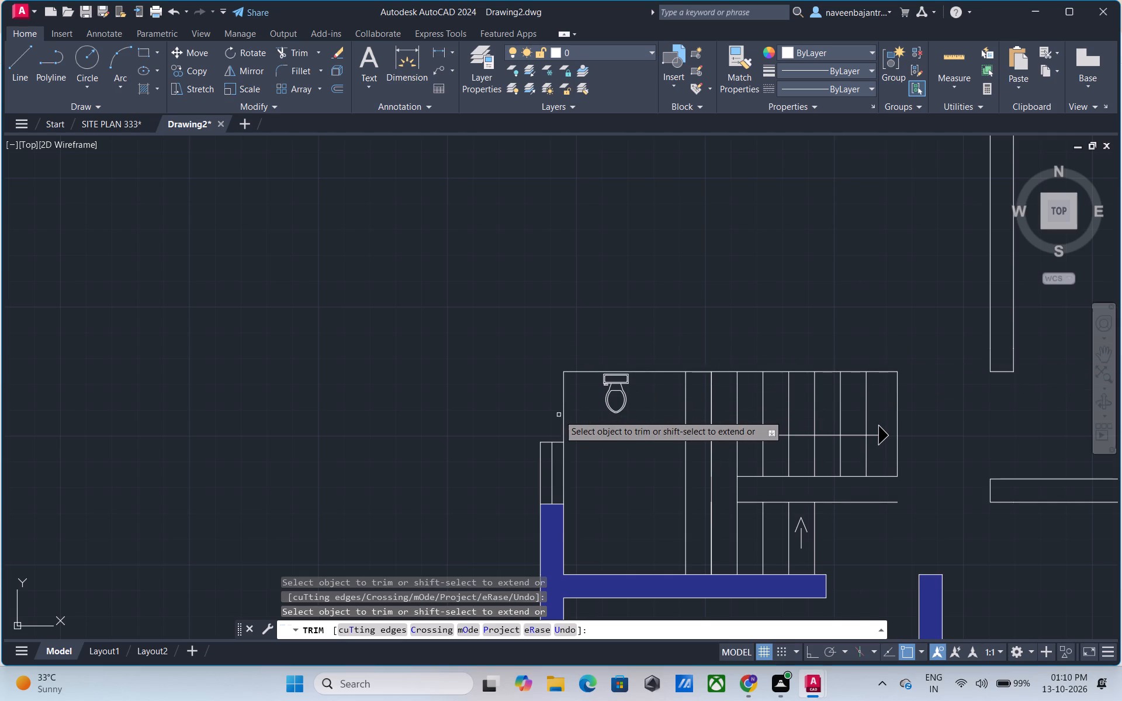
left_click(562, 407)
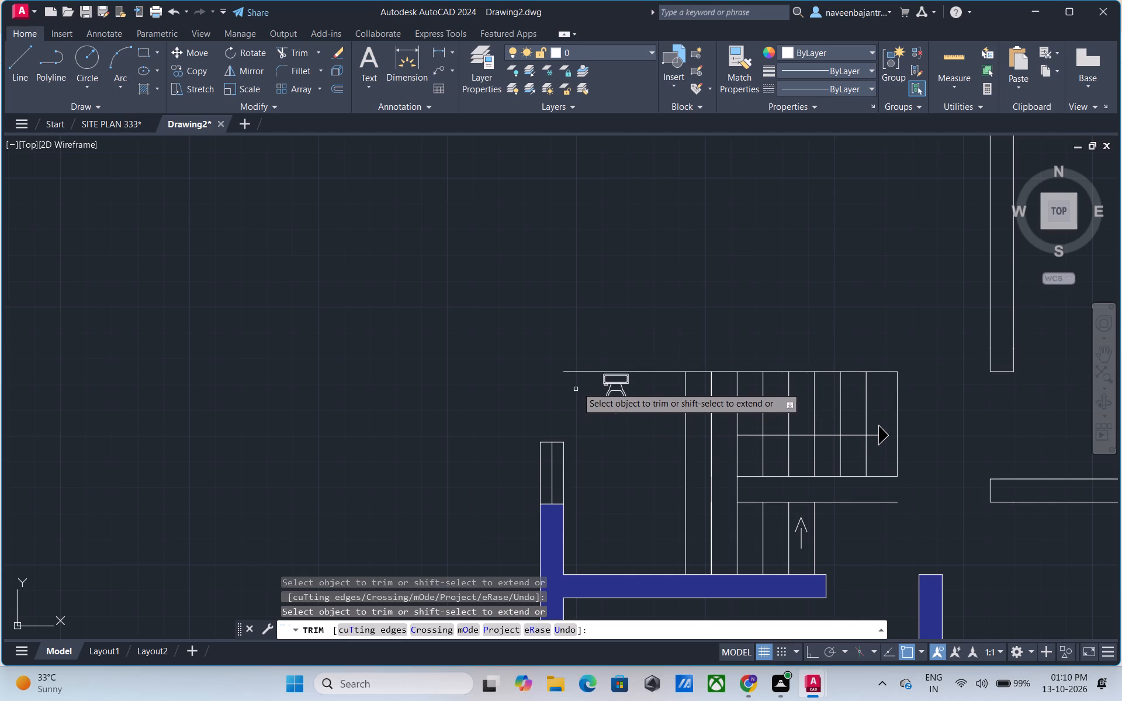
left_click(584, 372)
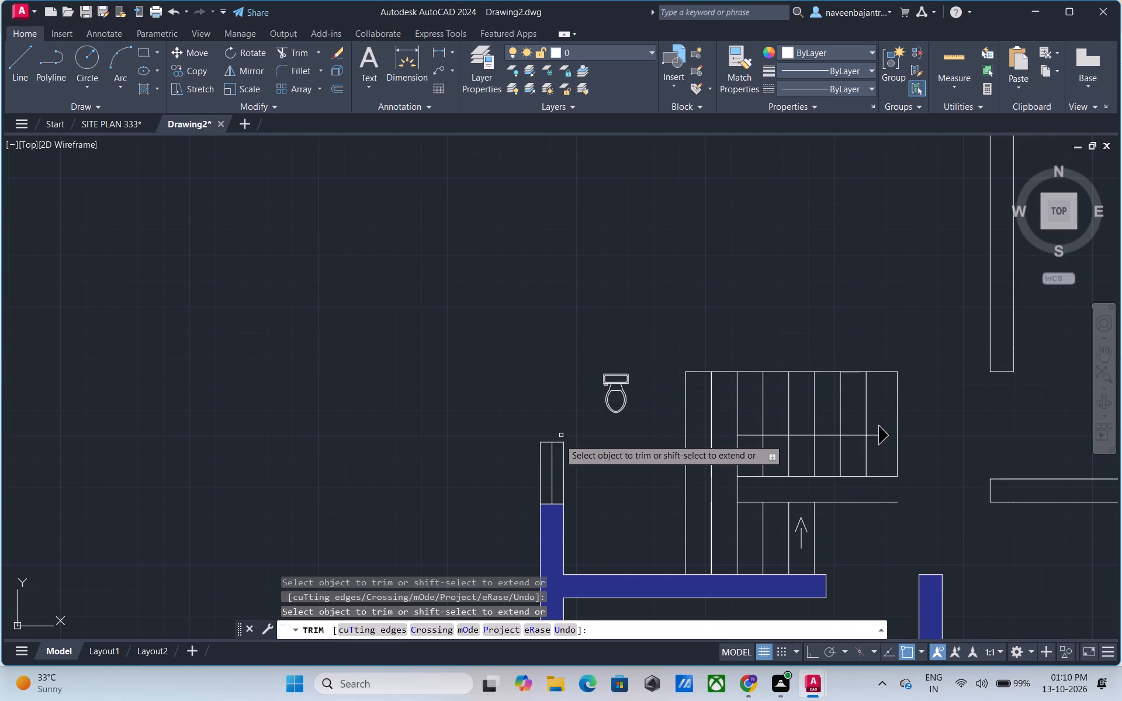
Trim away the toilet's west window on the copied plan: both face lines, the north end line and the centre line.
left_click(563, 471)
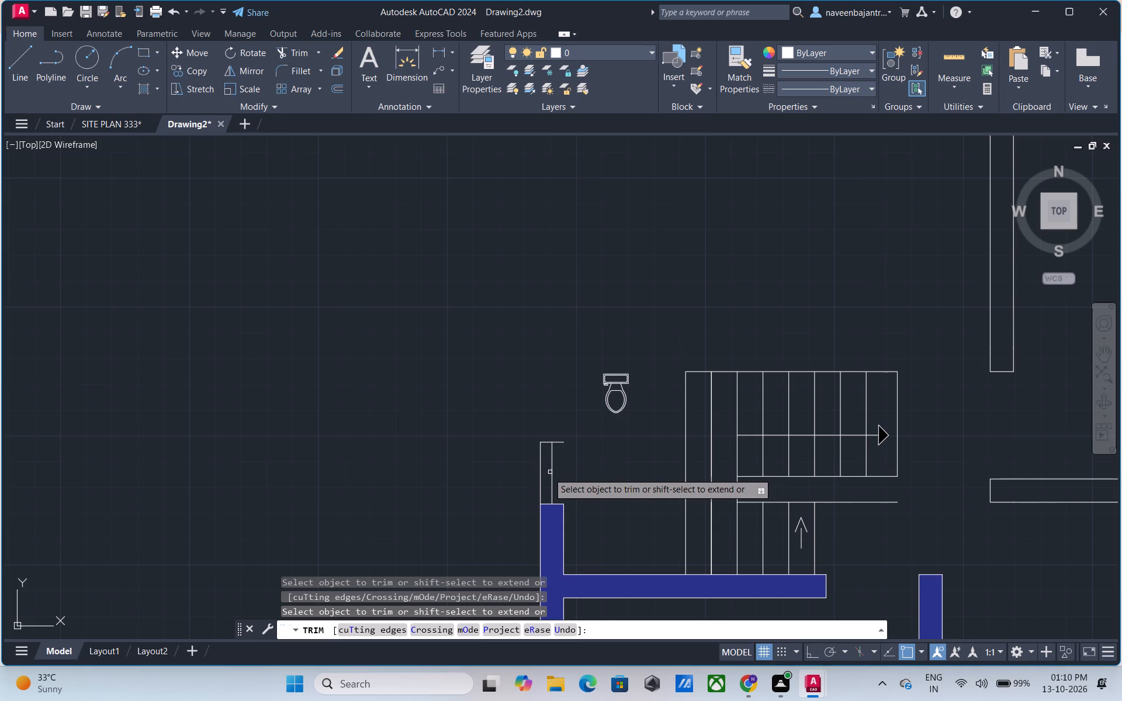
left_click(538, 474)
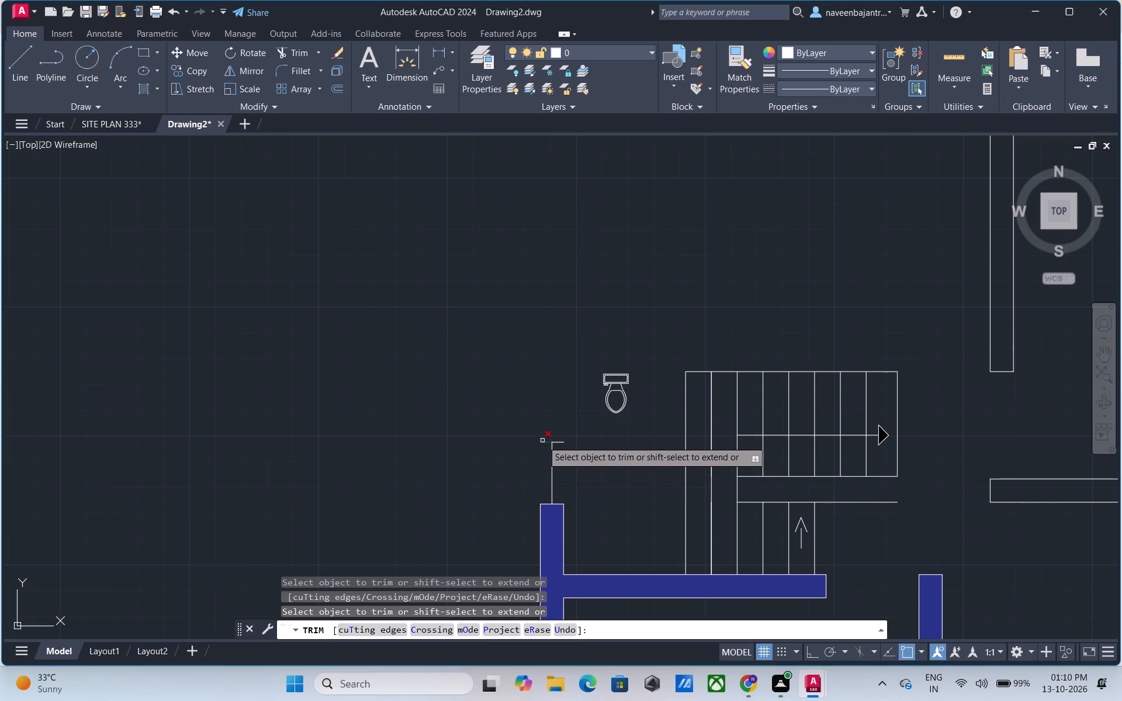
left_click(542, 440)
left_click(558, 442)
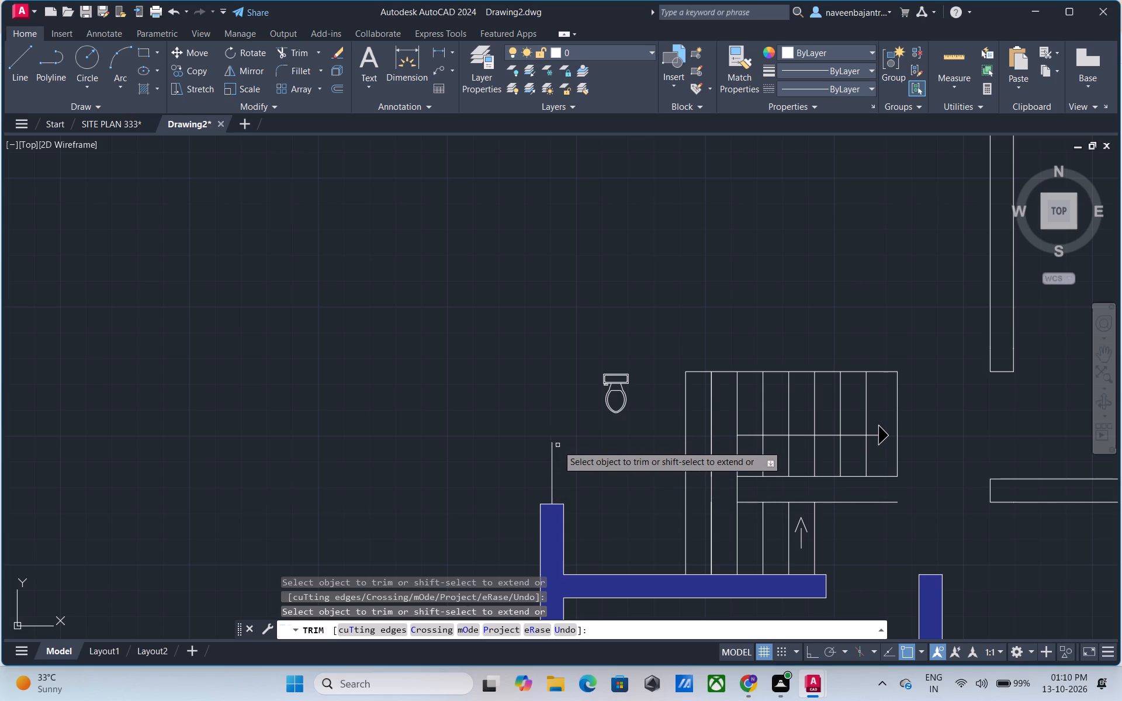
left_click(554, 451)
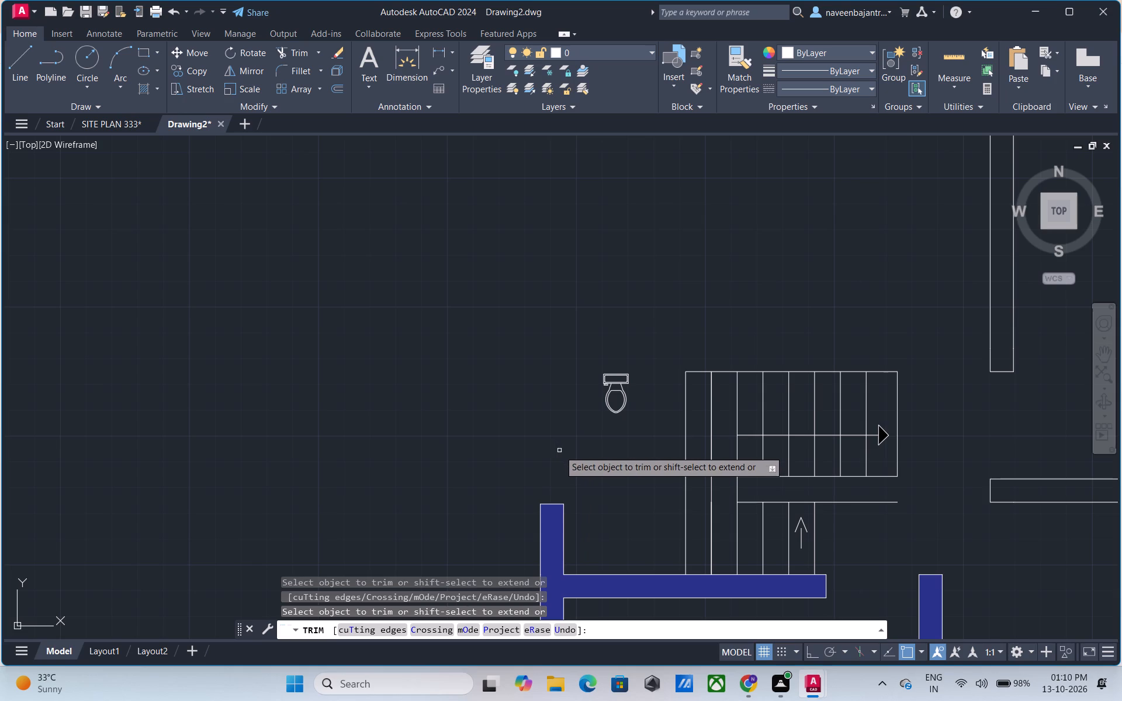
Trim away the hatch of the wall south of the toilet and that wall's two face lines between the west wall and stair.
middle_click_drag(559, 450, 503, 251)
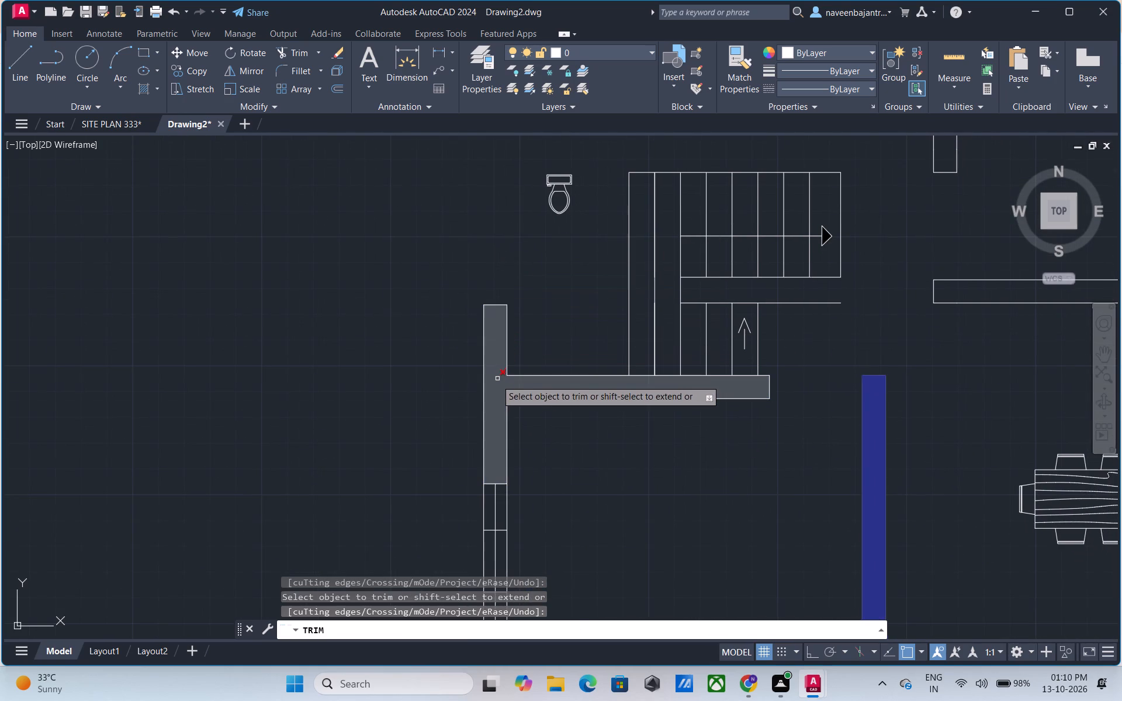
left_click(496, 380)
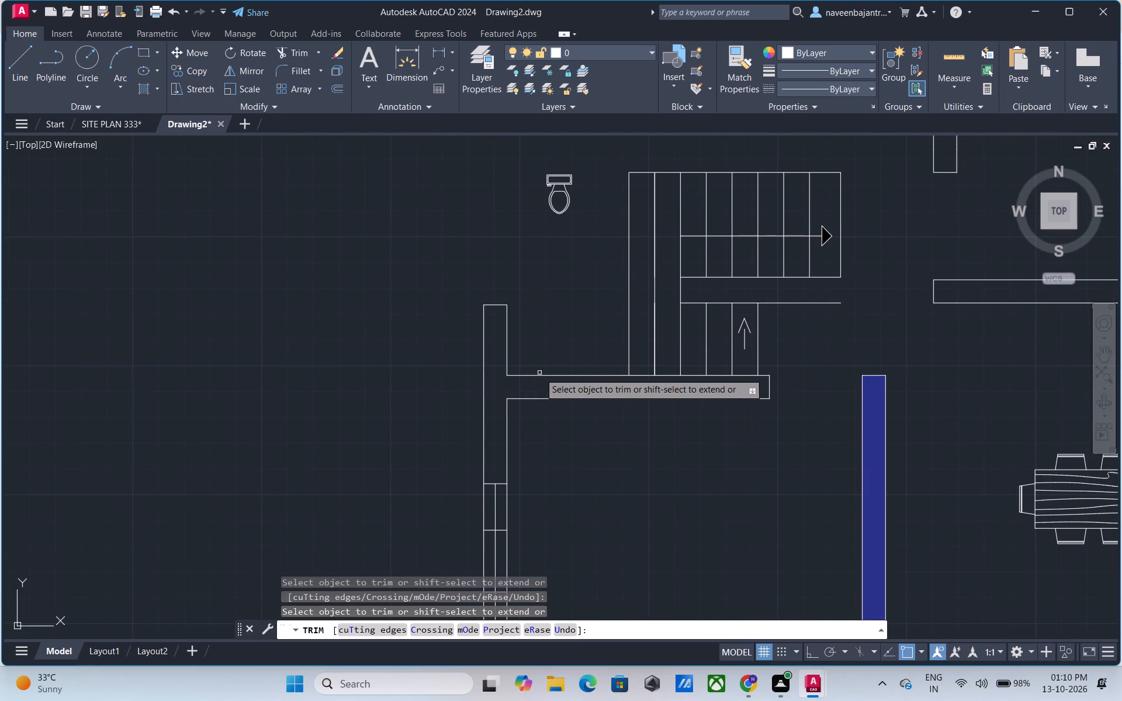
left_click(540, 377)
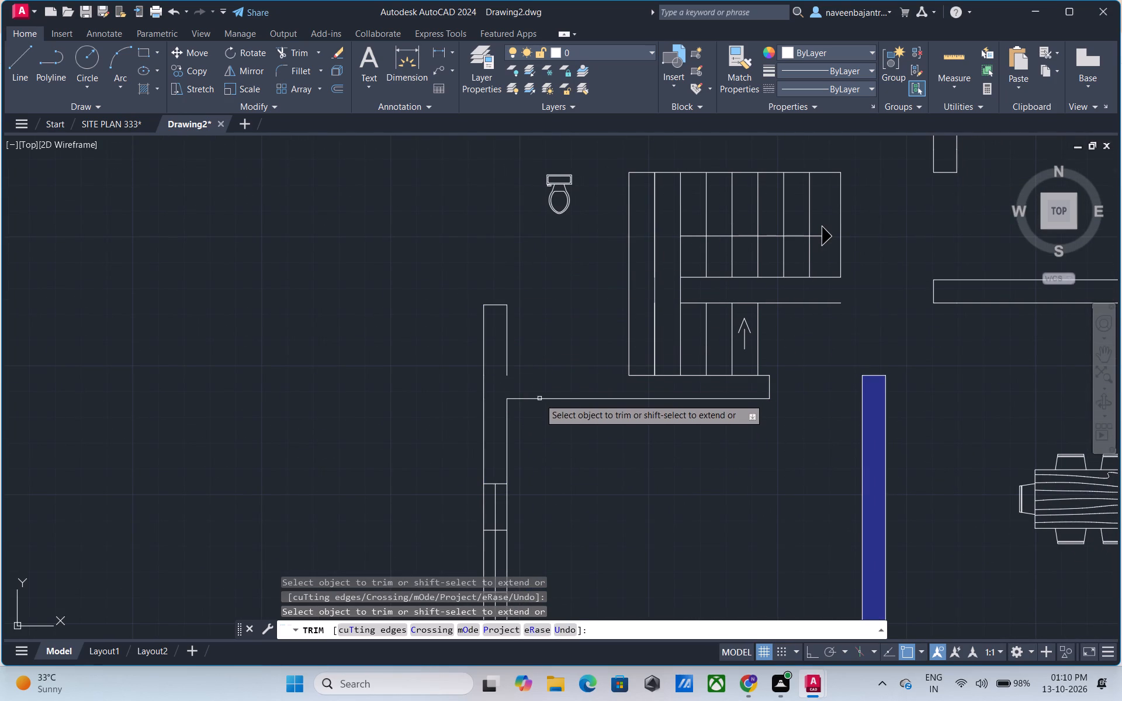
left_click(539, 398)
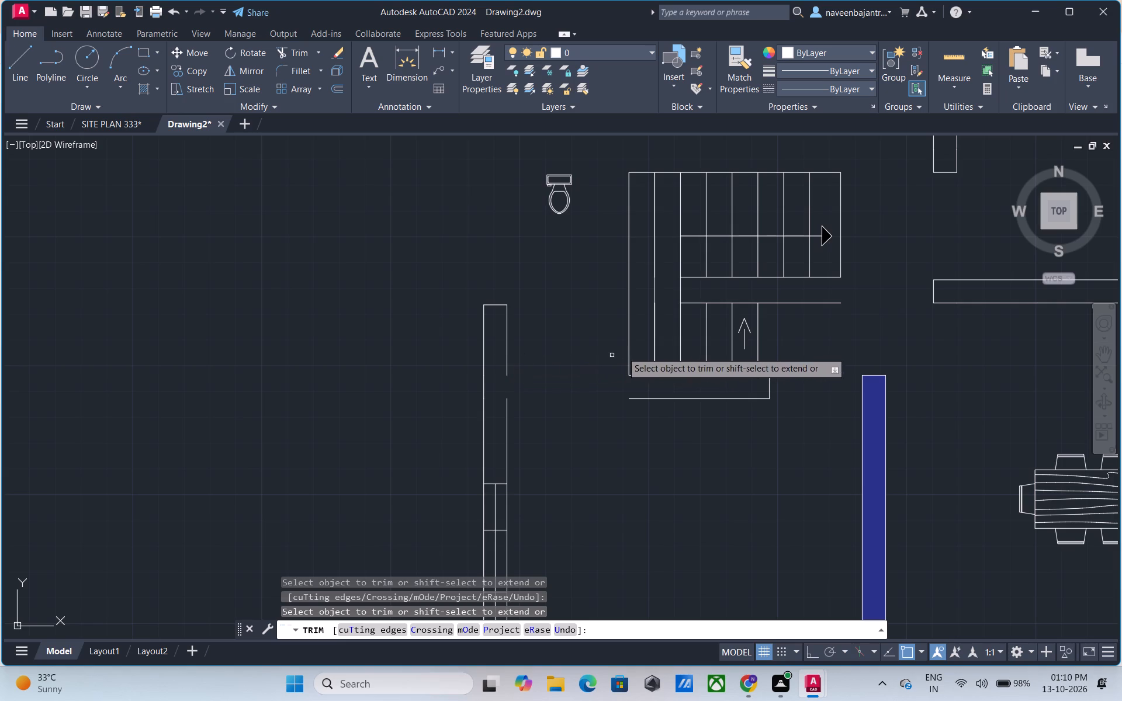
Trim away the stair landing's west edge line and the overlapping lines just east of it.
left_click(628, 308)
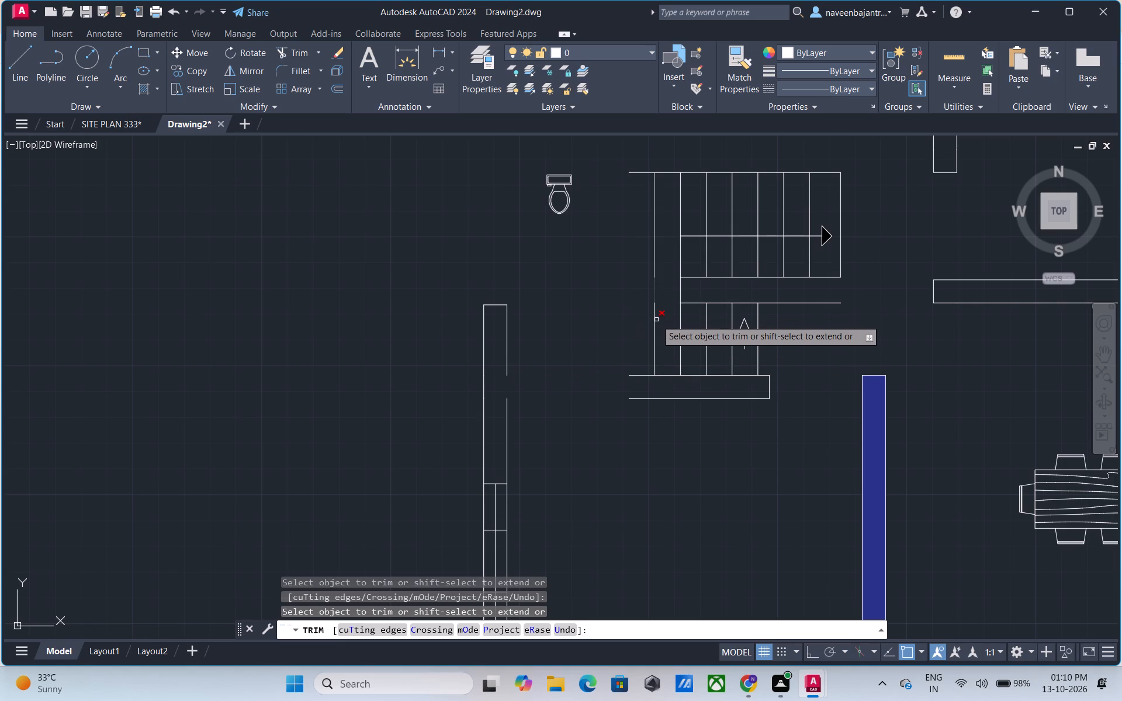
left_click(656, 320)
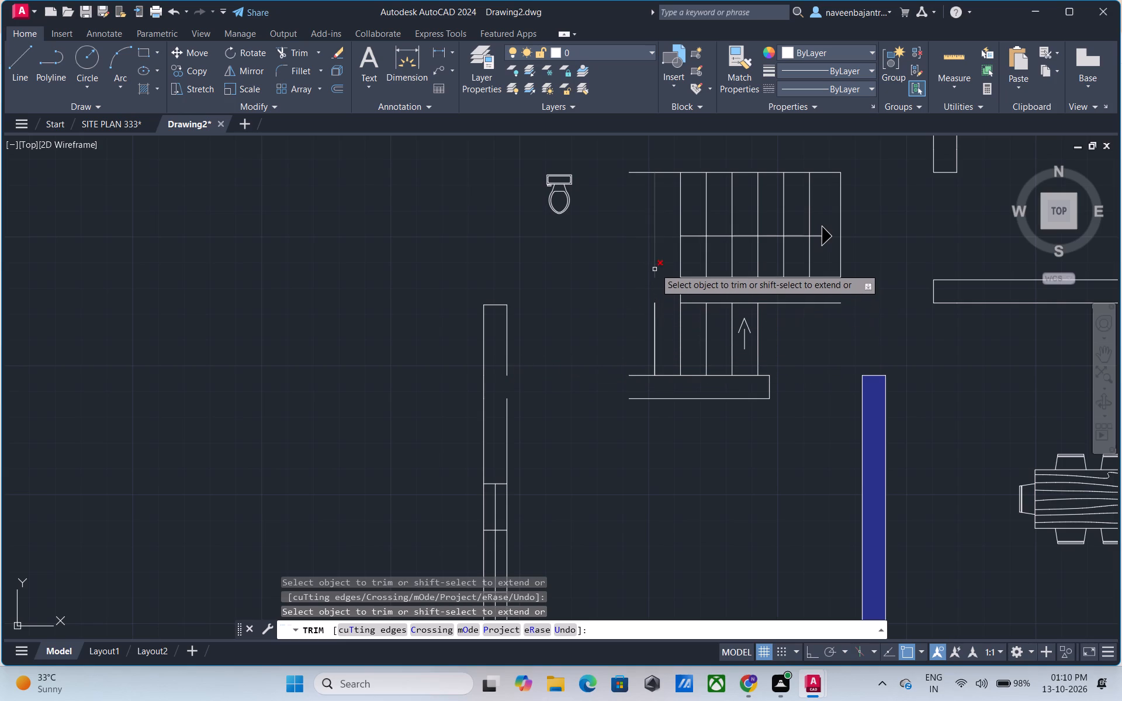
left_click(655, 268)
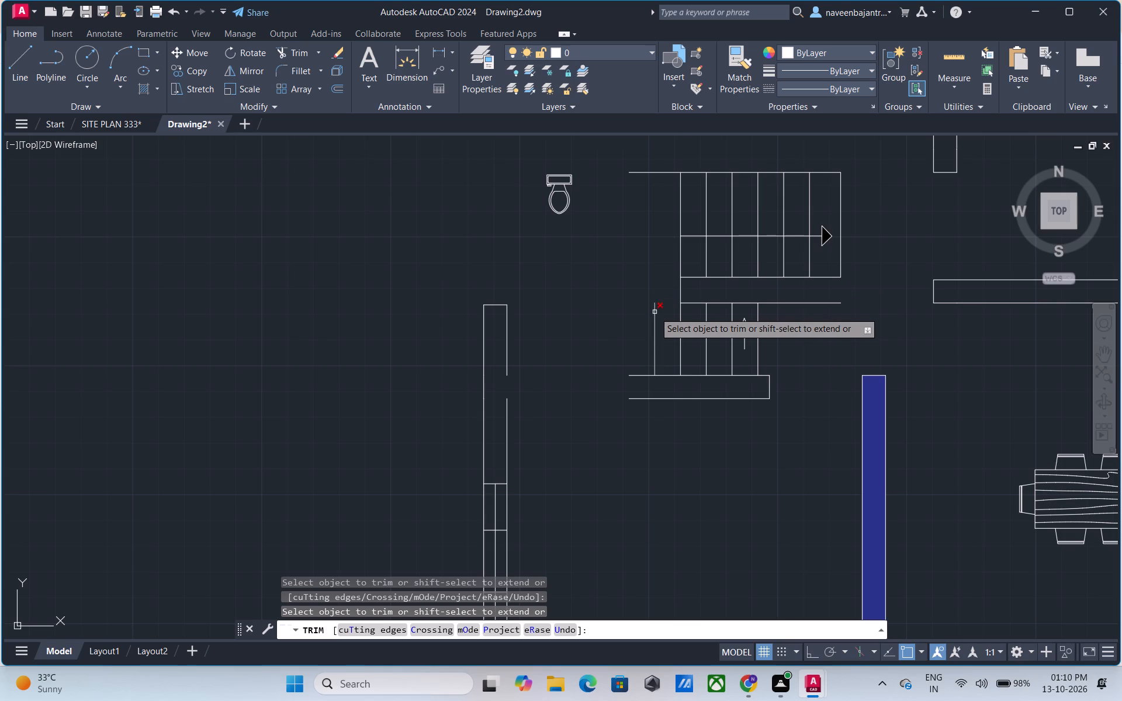
left_click(654, 312)
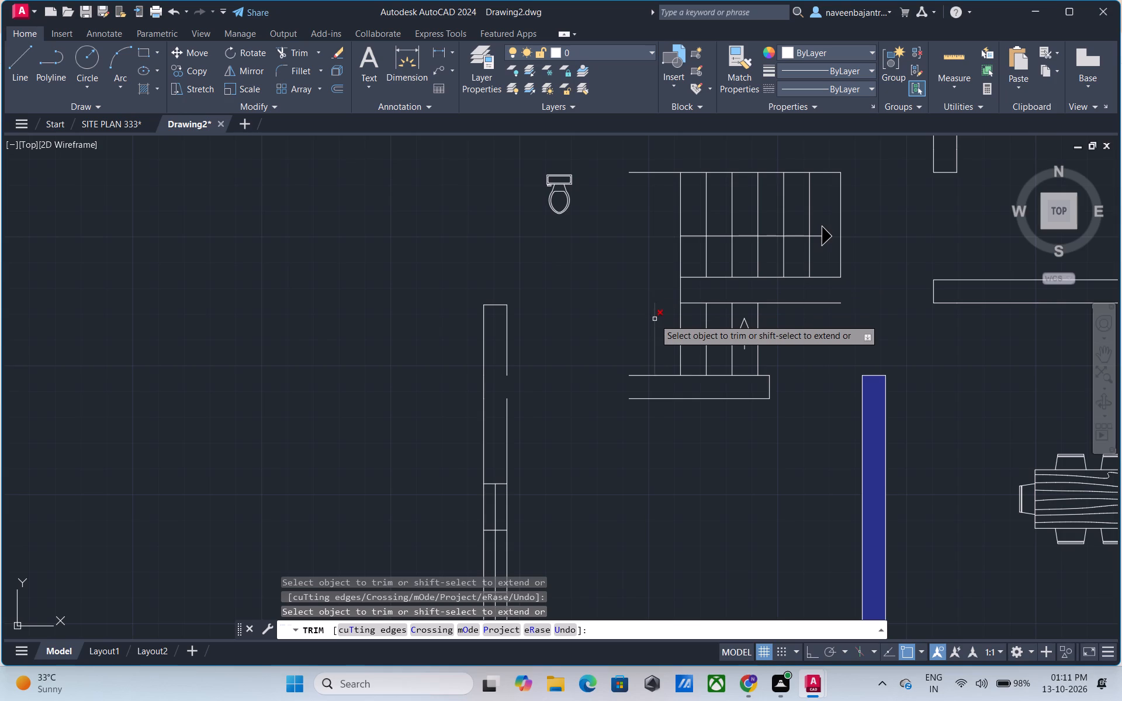
left_click(654, 319)
Trim away the wall's north face line along the south end of the stair's lower flight, up to the easternmost tread line.
left_click(657, 376)
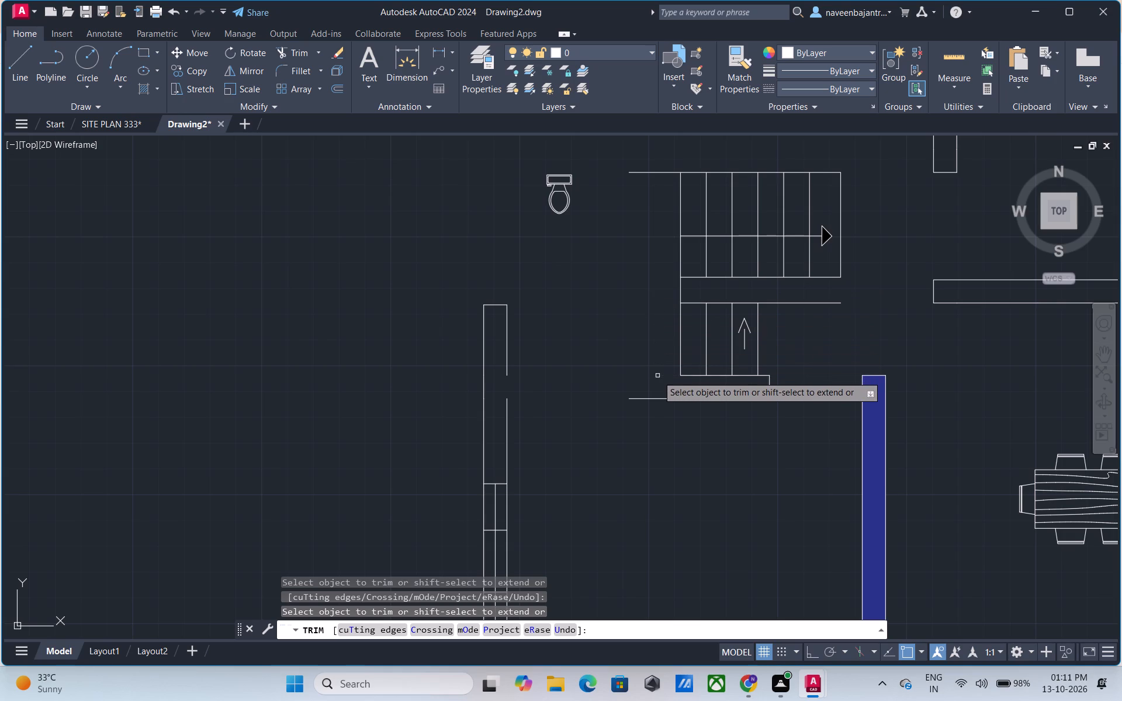
left_click(697, 377)
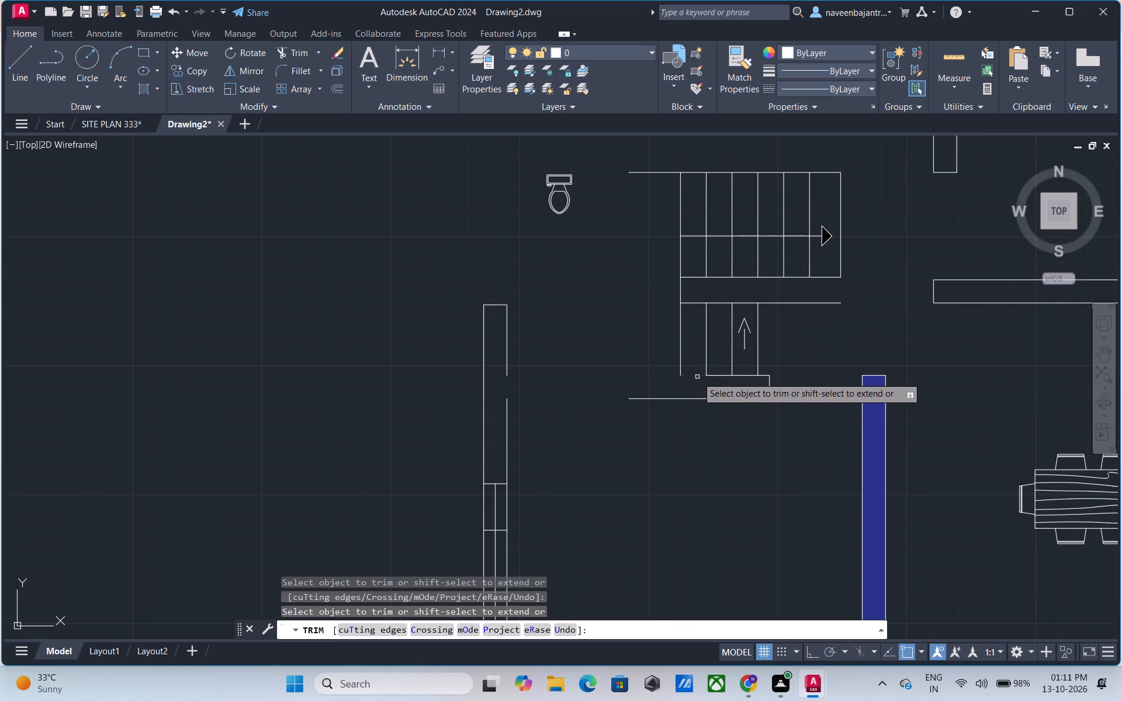
left_click(718, 374)
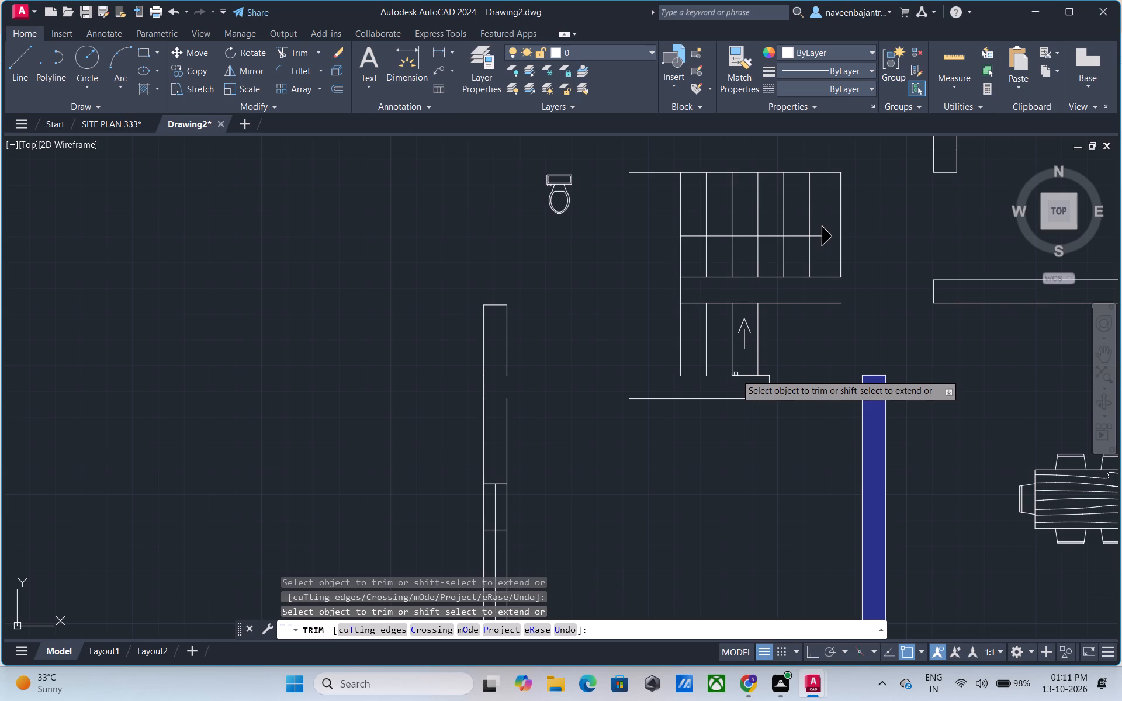
left_click(744, 374)
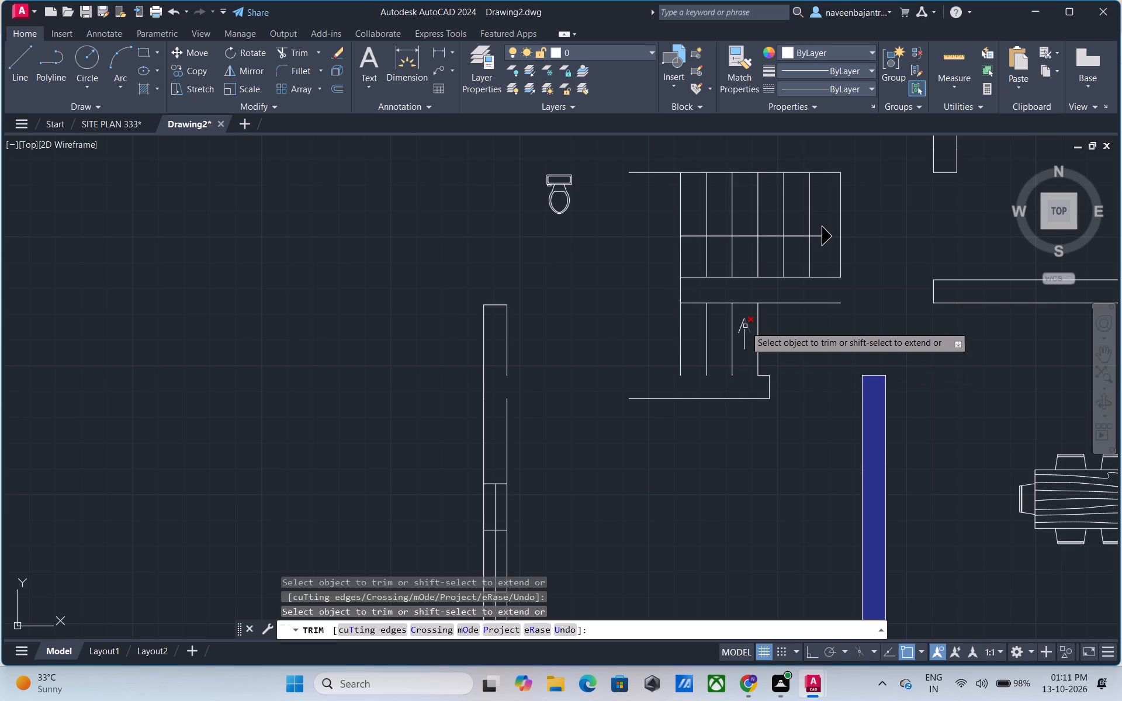
Trim away the up arrow in the lower flight and the short line joining the two stair flights.
left_click(746, 323)
left_click(741, 326)
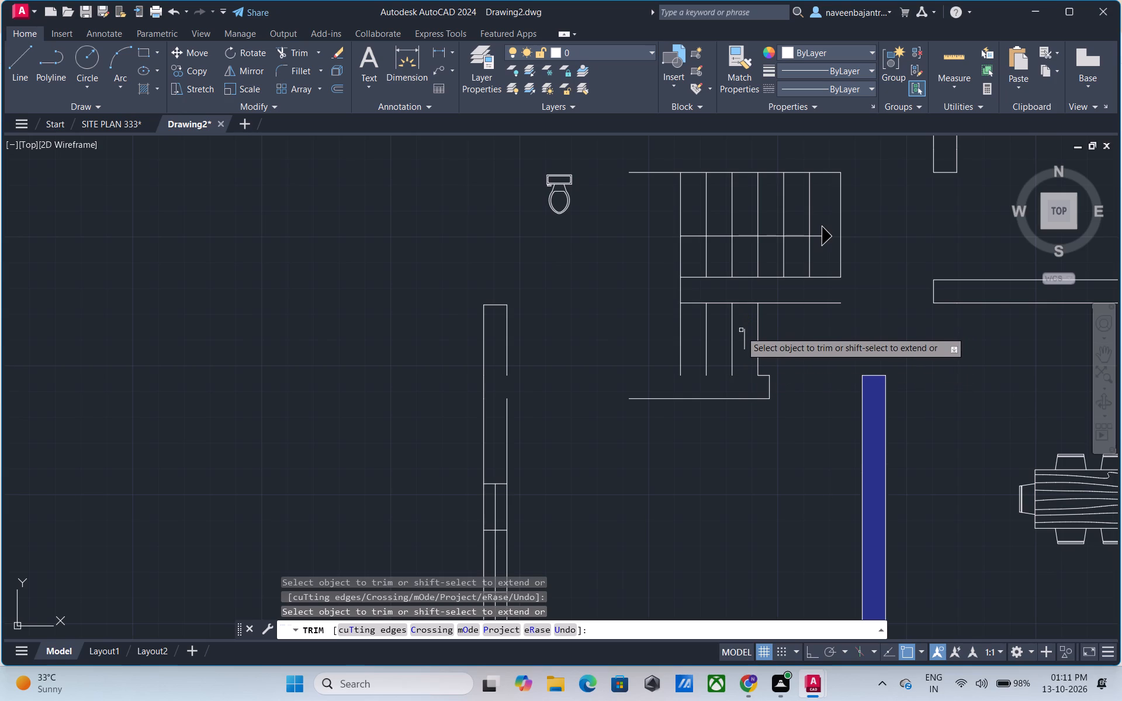
left_click(744, 337)
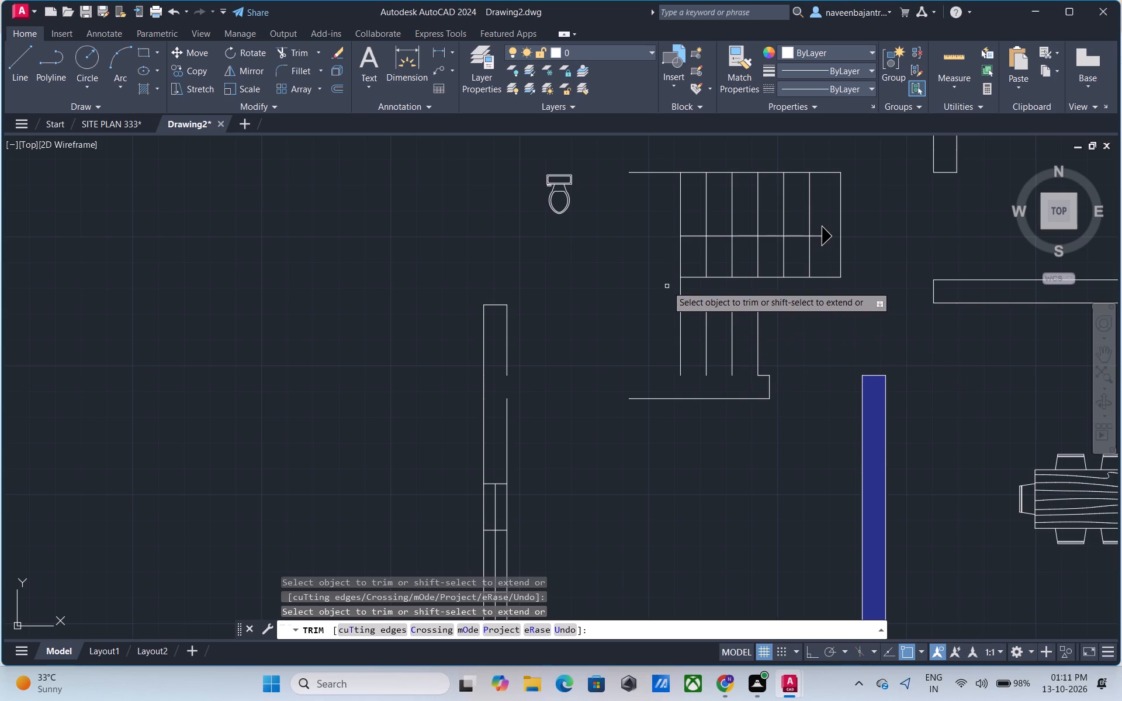
left_click(681, 293)
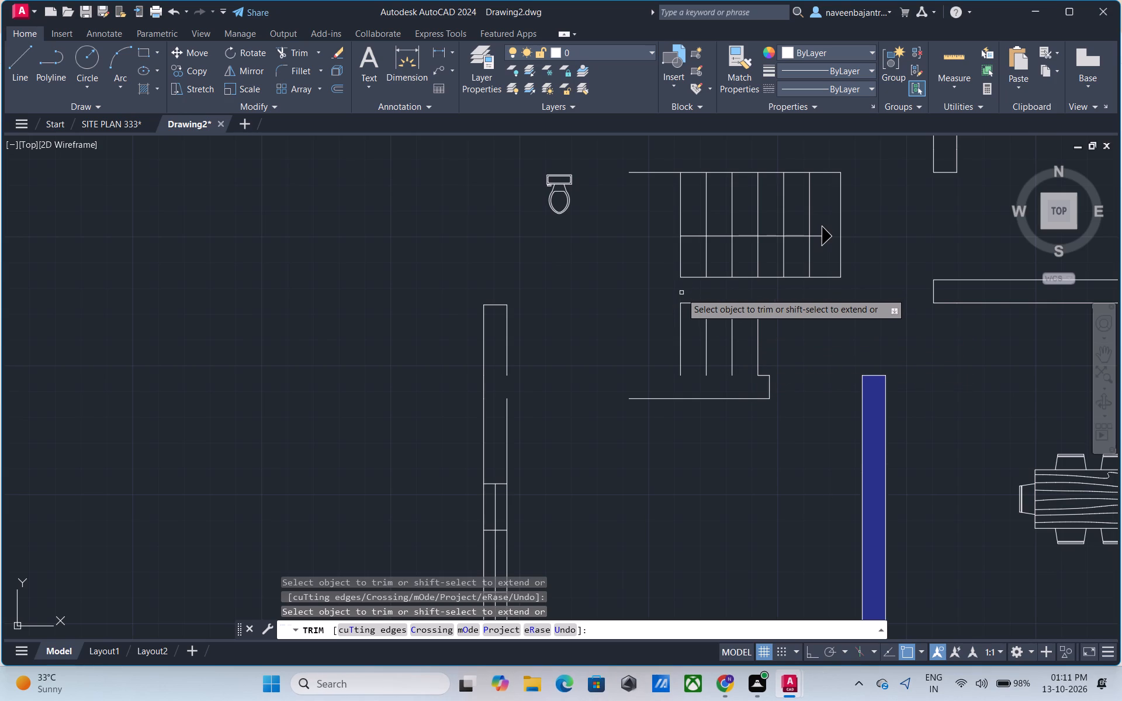
Trim away the upper flight's arrowhead outline and the direction line's end east of the last inner tread line.
left_click(827, 243)
left_click(827, 232)
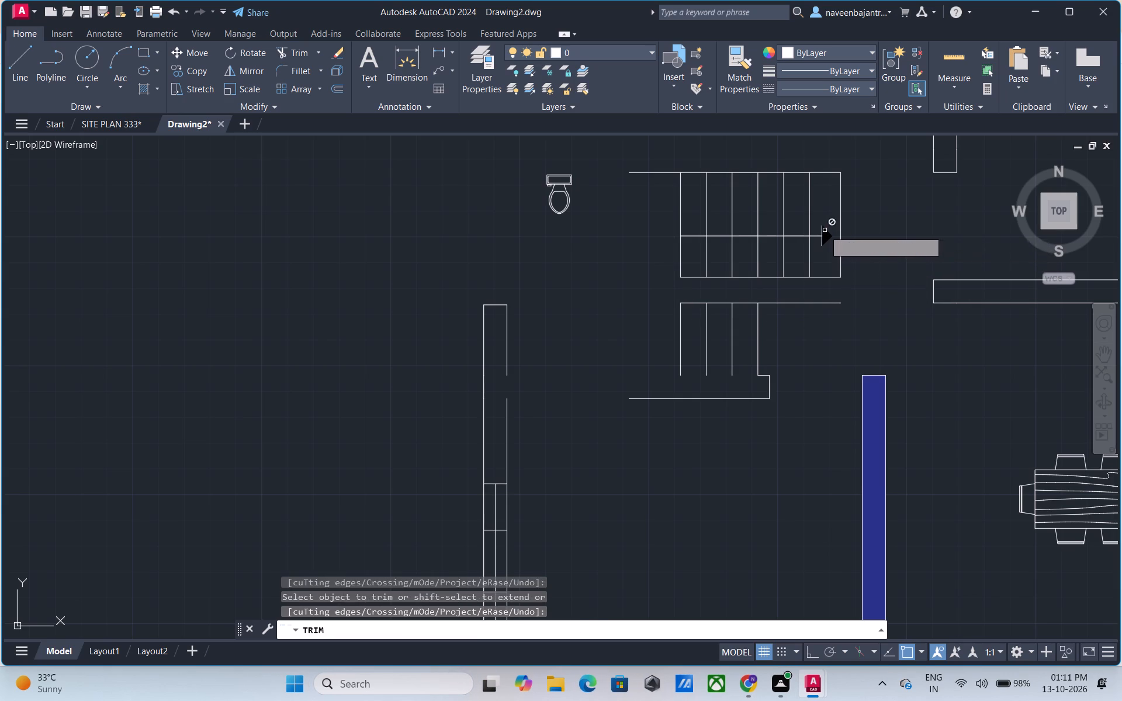
left_click(821, 229)
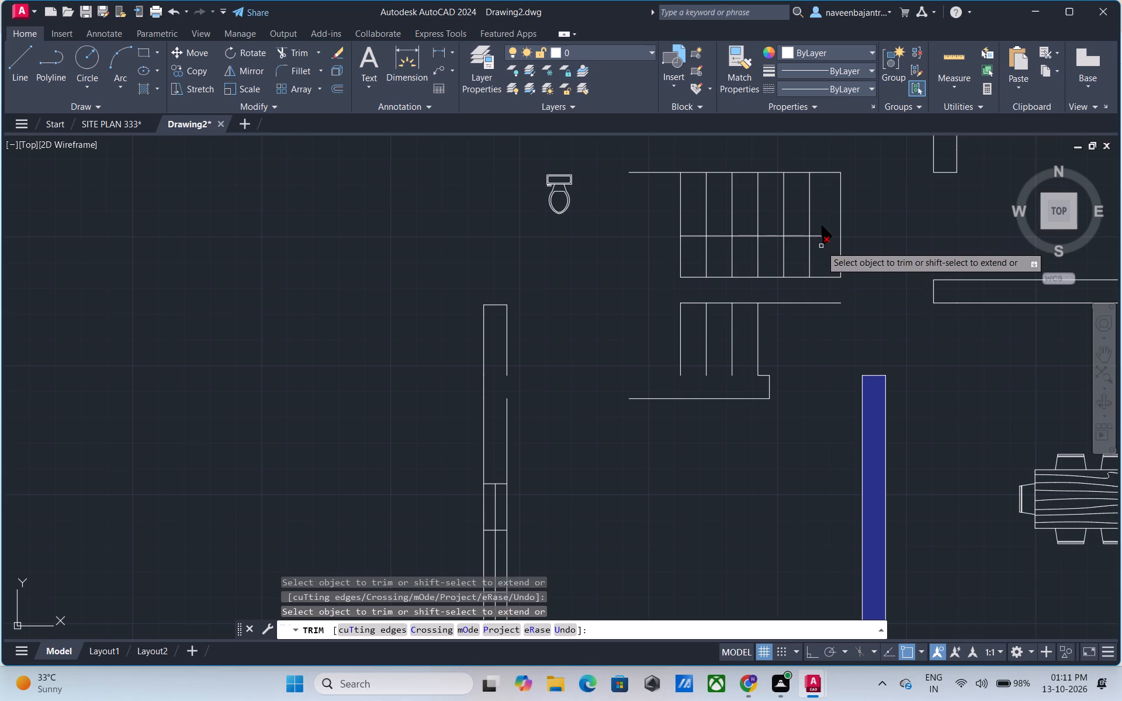
left_click(821, 246)
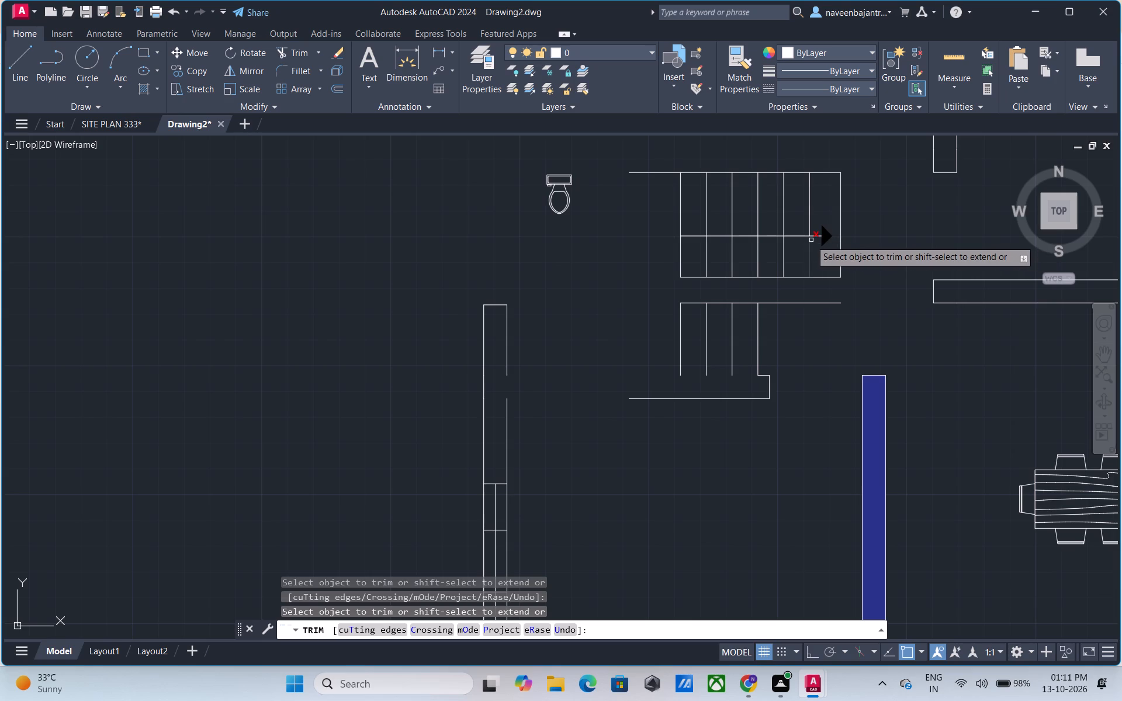
left_click(813, 237)
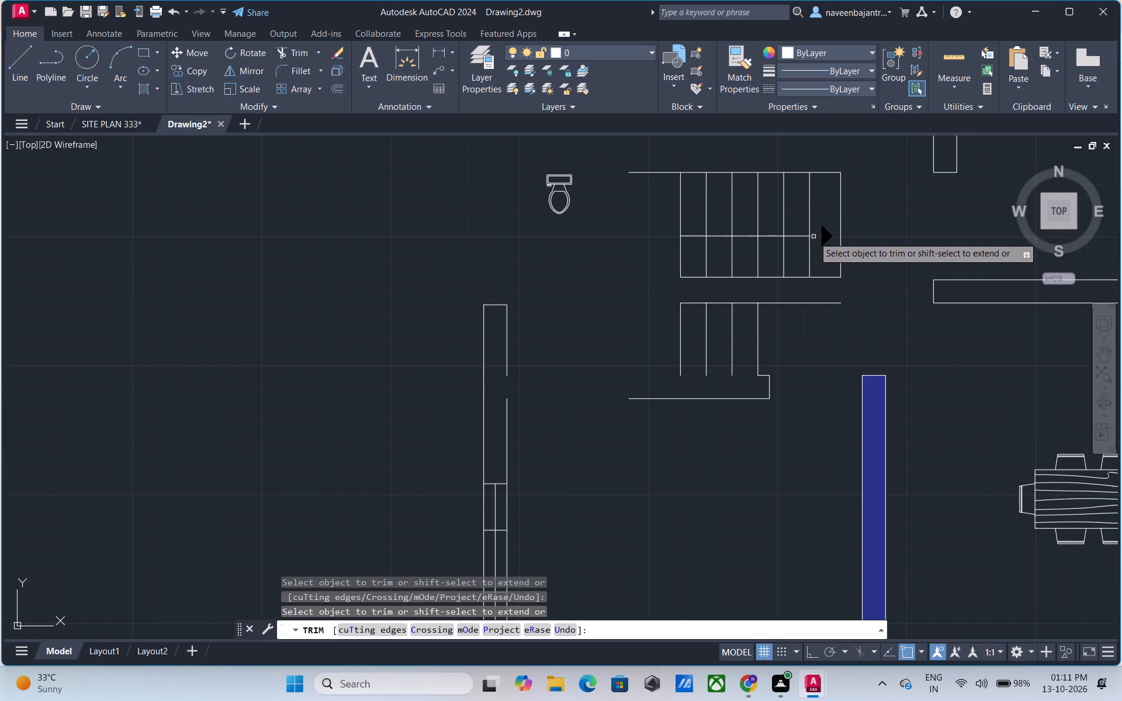
Trim away the upper flight's east edge line and the north and south edge lines of its easternmost tread.
left_click(840, 221)
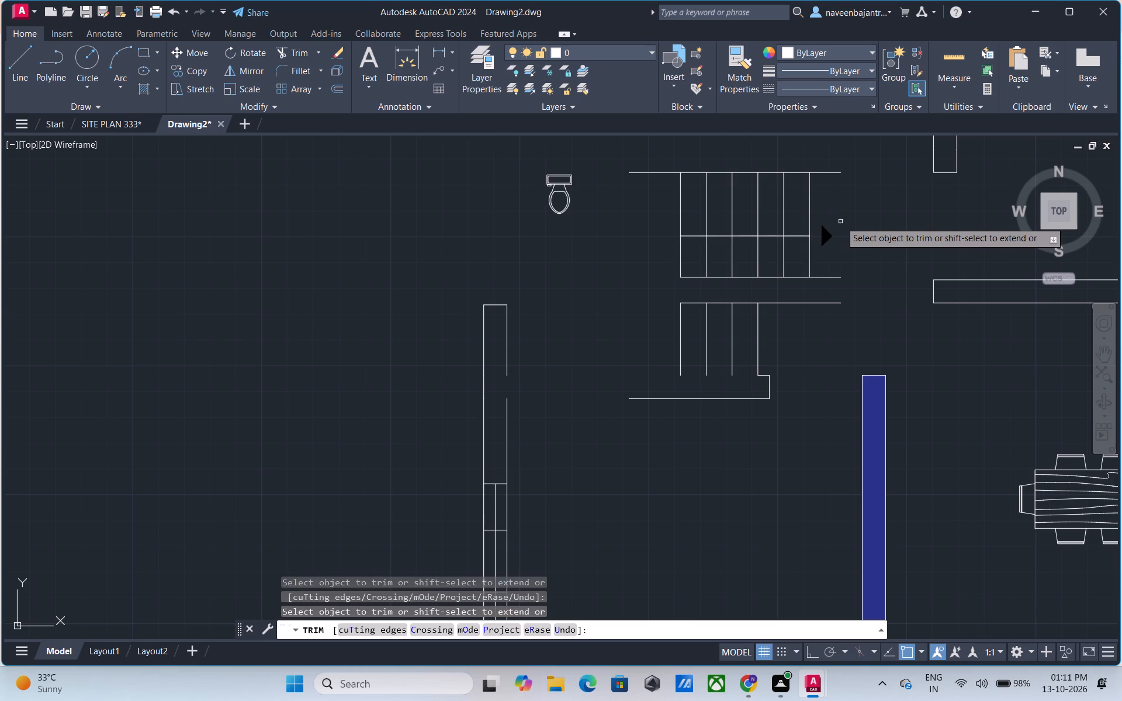
left_click(827, 173)
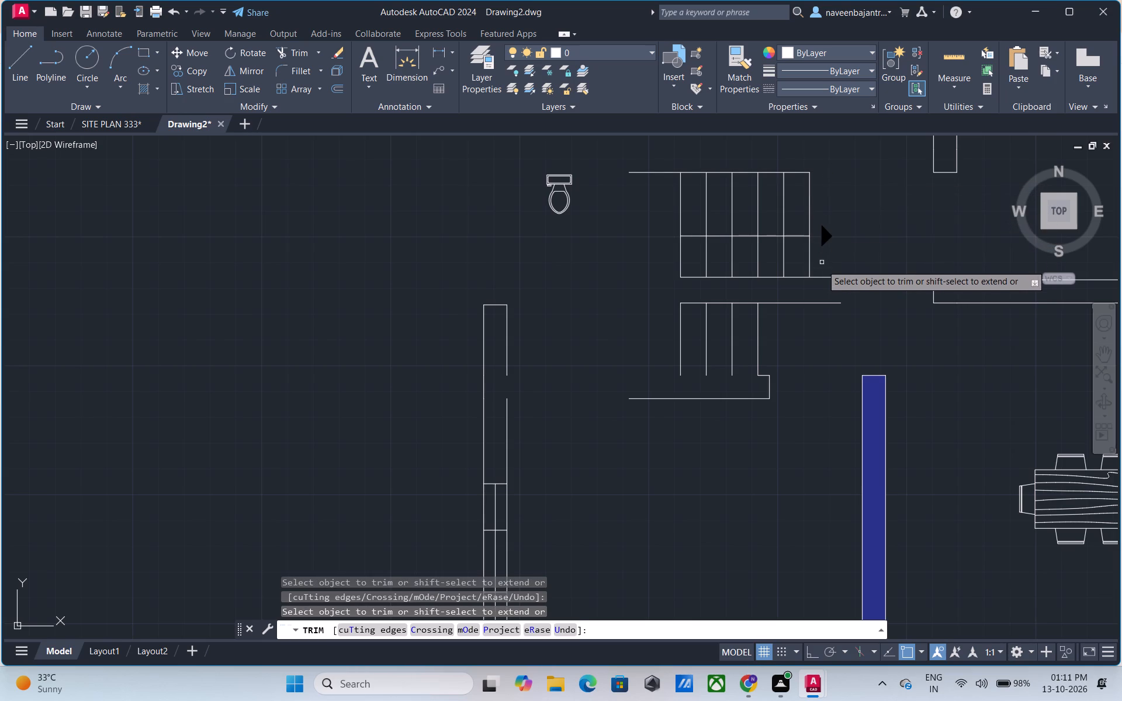
left_click(821, 276)
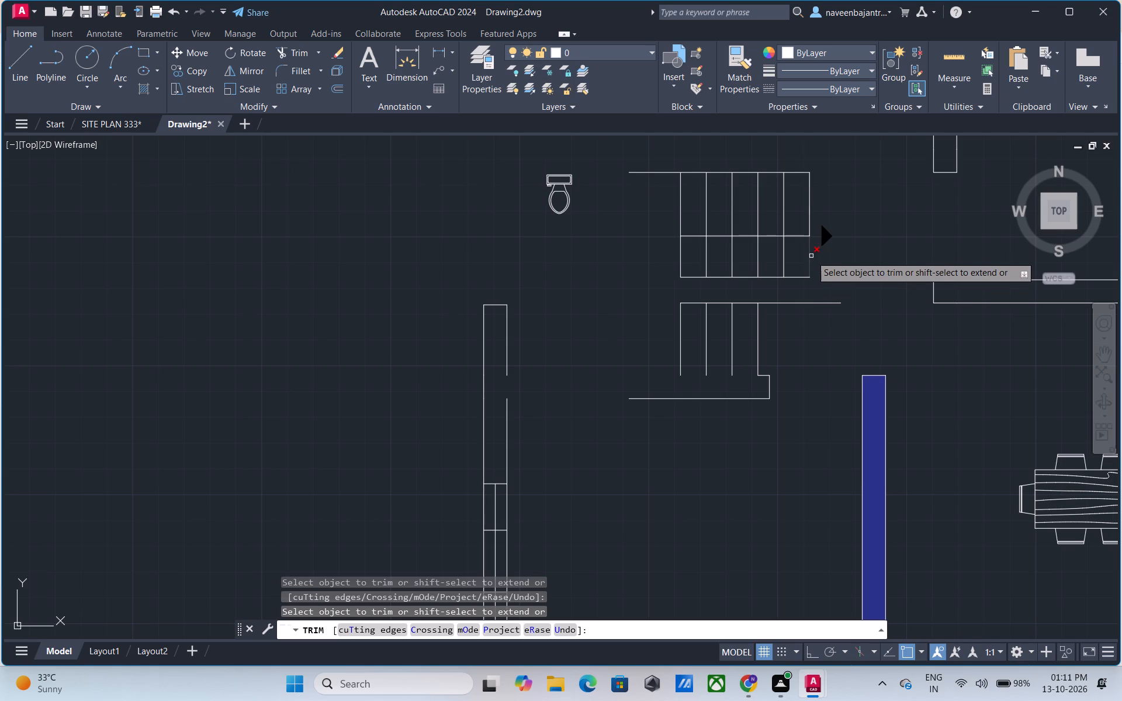
Trim away the upper flight's easternmost tread line and the north edge, direction and south edge line segments of the tread beside it.
left_click(811, 256)
left_click(809, 221)
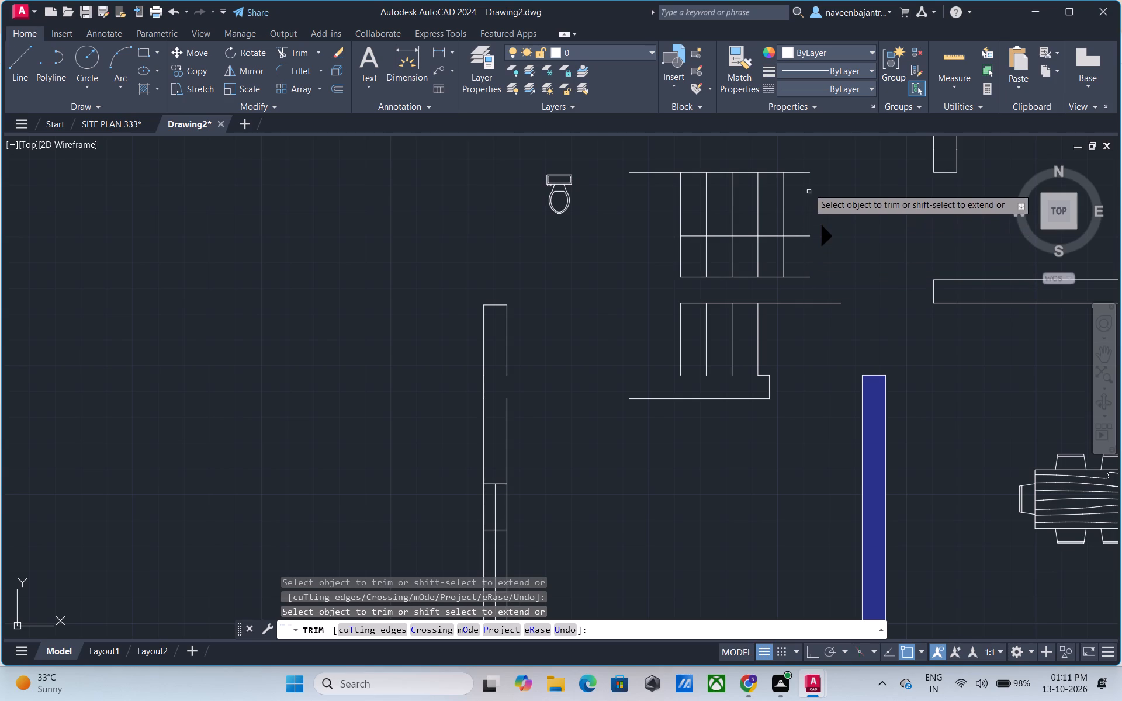
left_click_drag(804, 173, 804, 181)
left_click(797, 237)
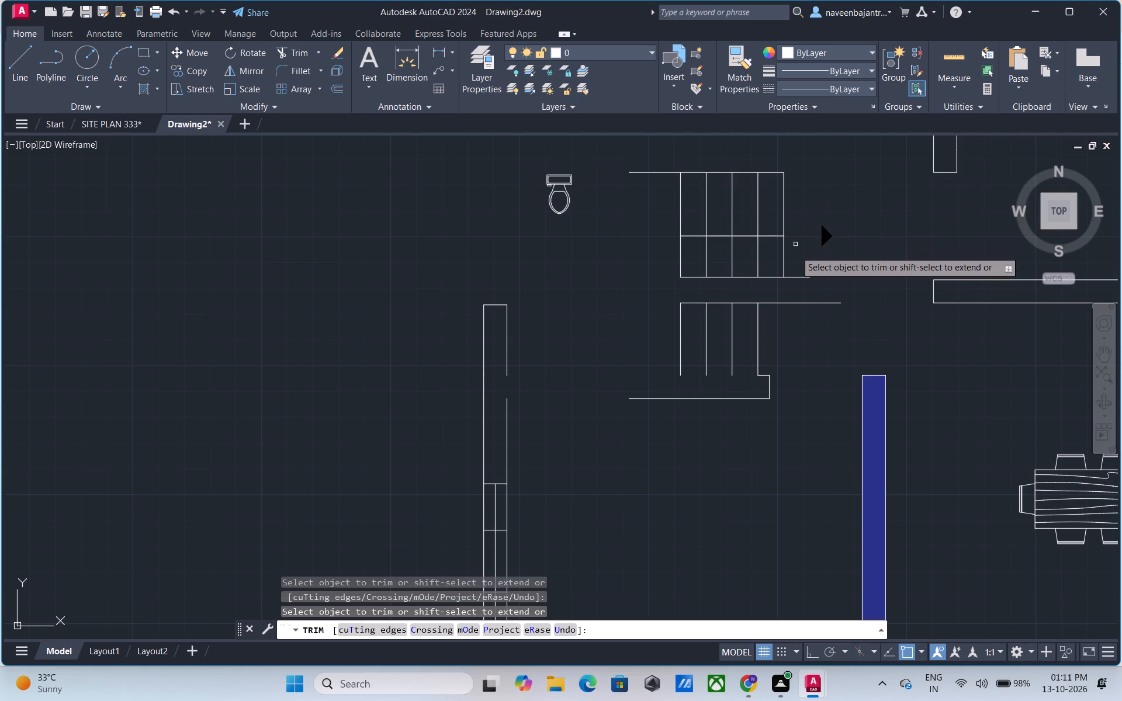
left_click(799, 276)
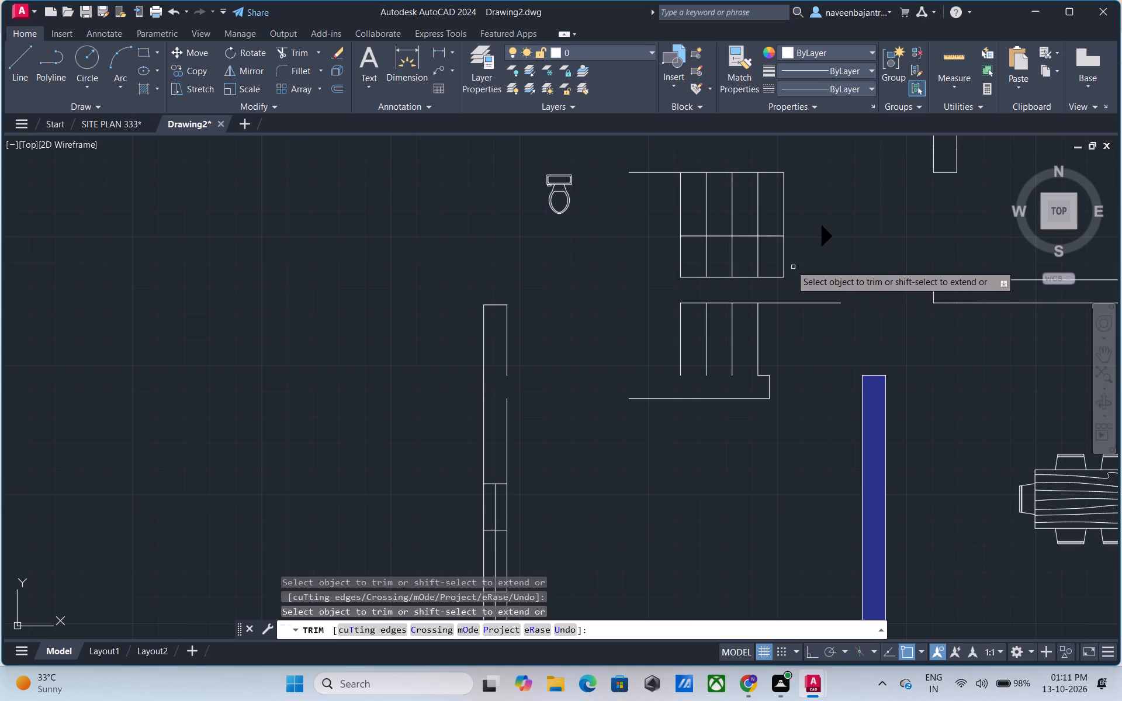
Trim away the tread line now at the upper flight's east end and its adjoining north edge, direction and south edge segments.
left_click(785, 258)
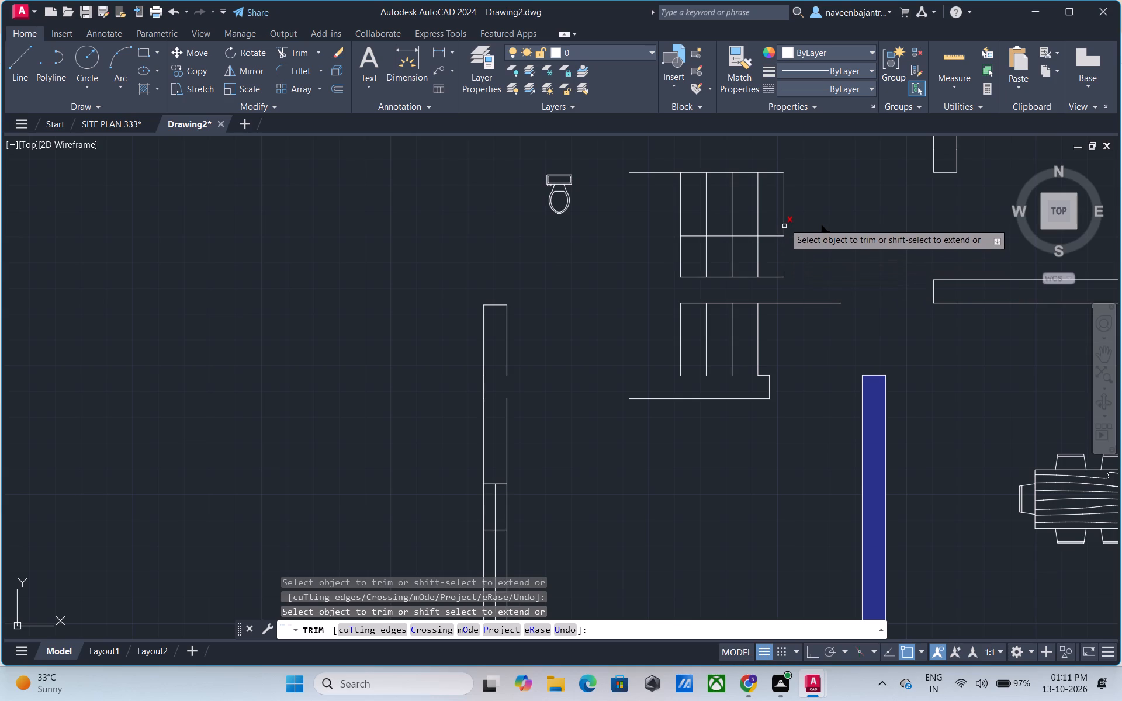
left_click(784, 193)
left_click(778, 173)
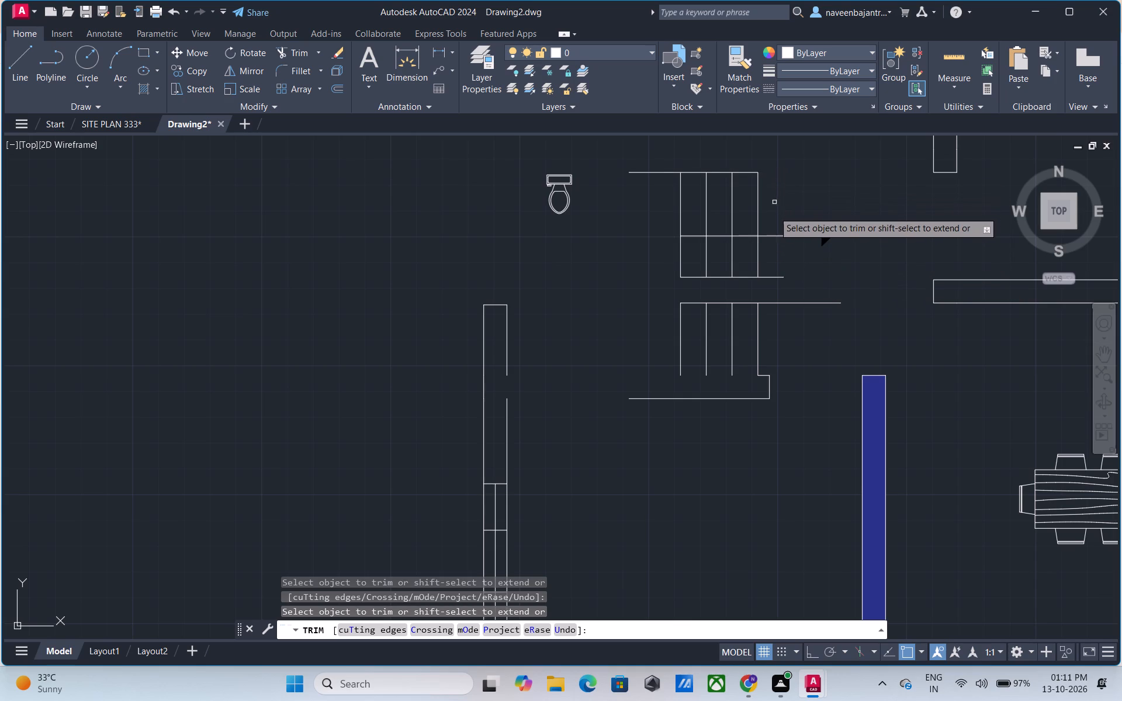
left_click(774, 237)
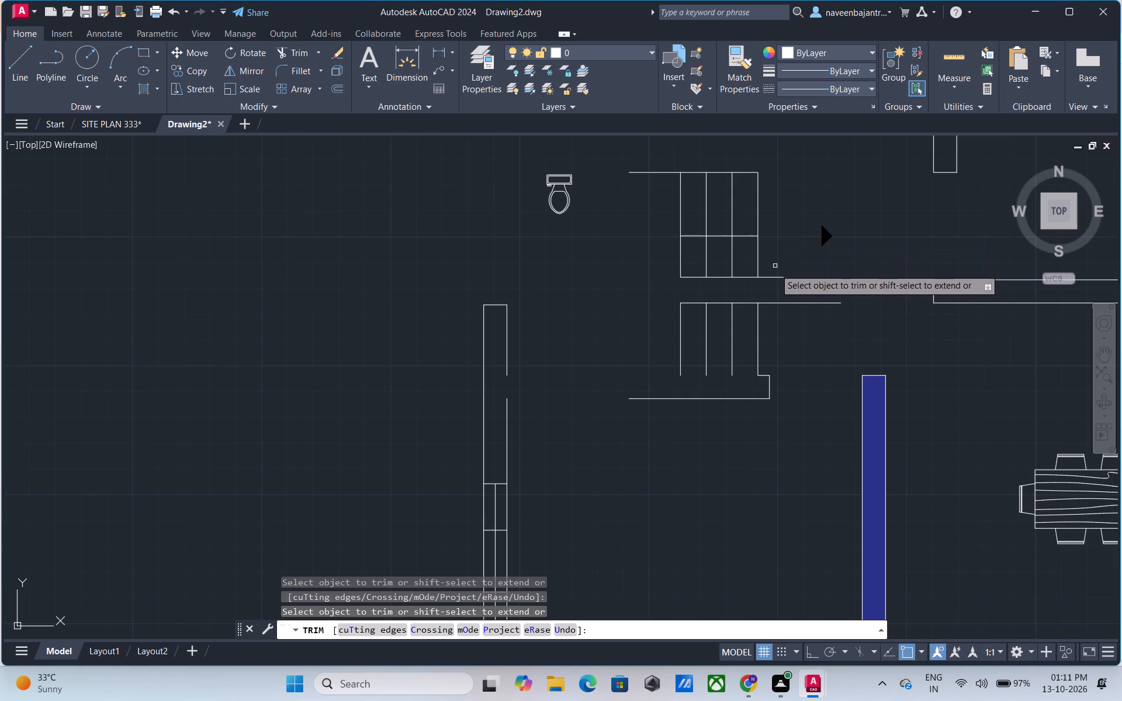
left_click(776, 279)
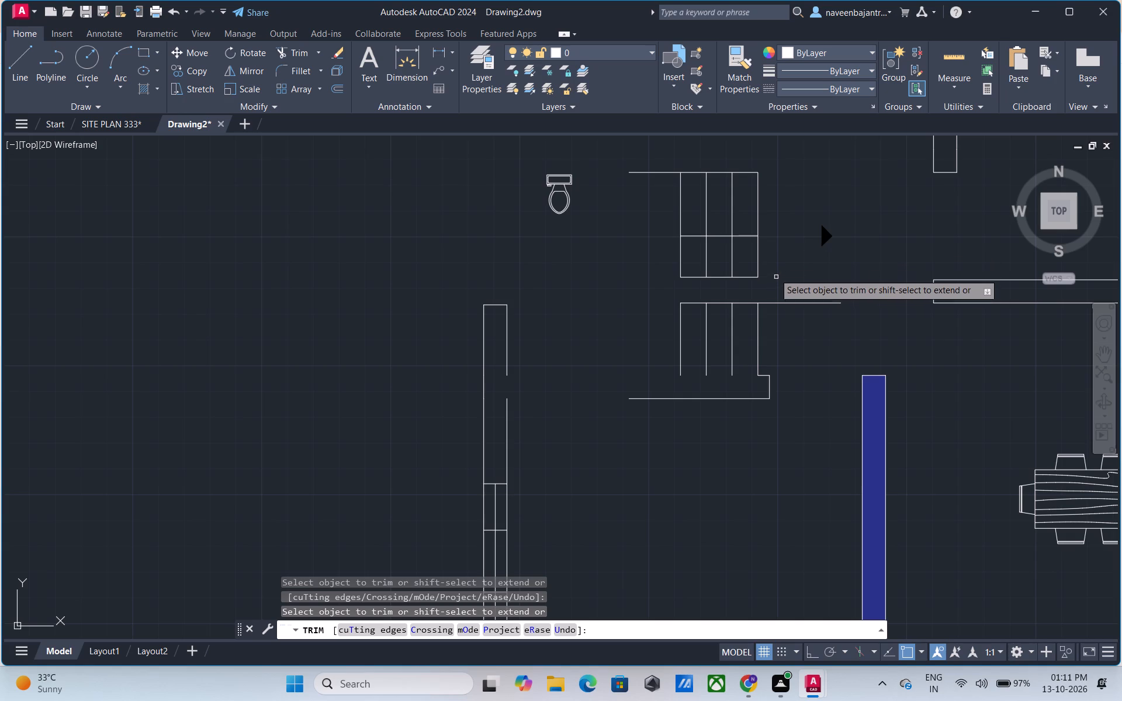
Trim the upper flight back by one more tread, removing its east line and the three segments up to the next tread line.
left_click(759, 258)
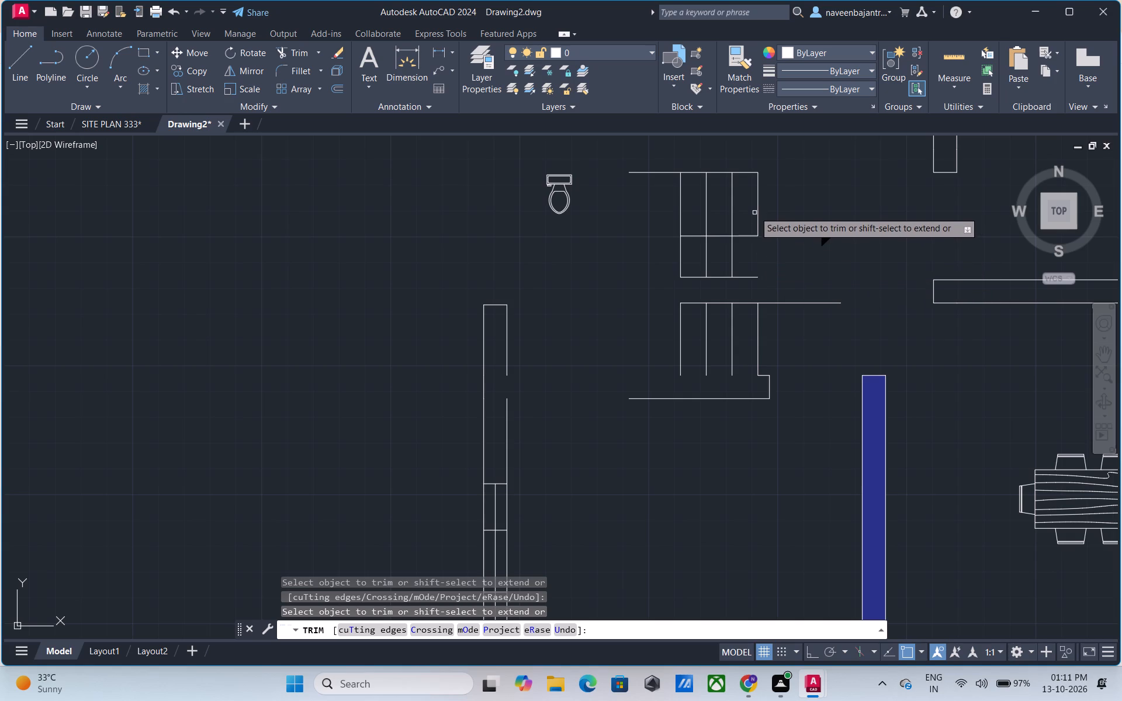
left_click(757, 198)
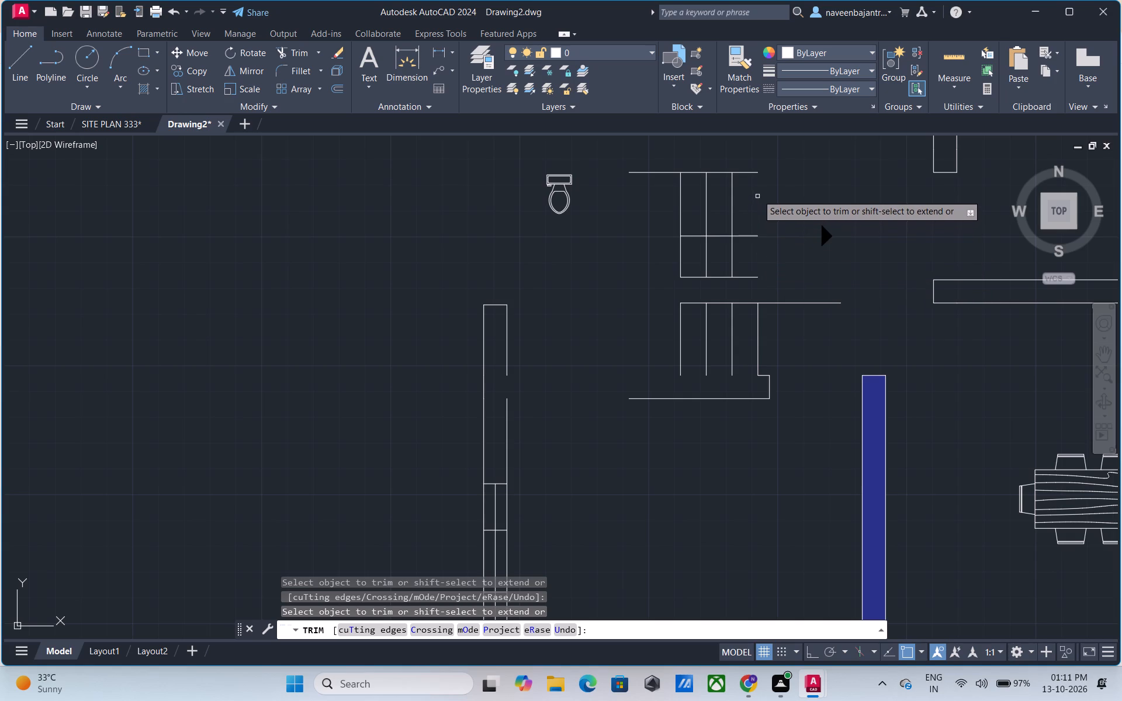
left_click(752, 172)
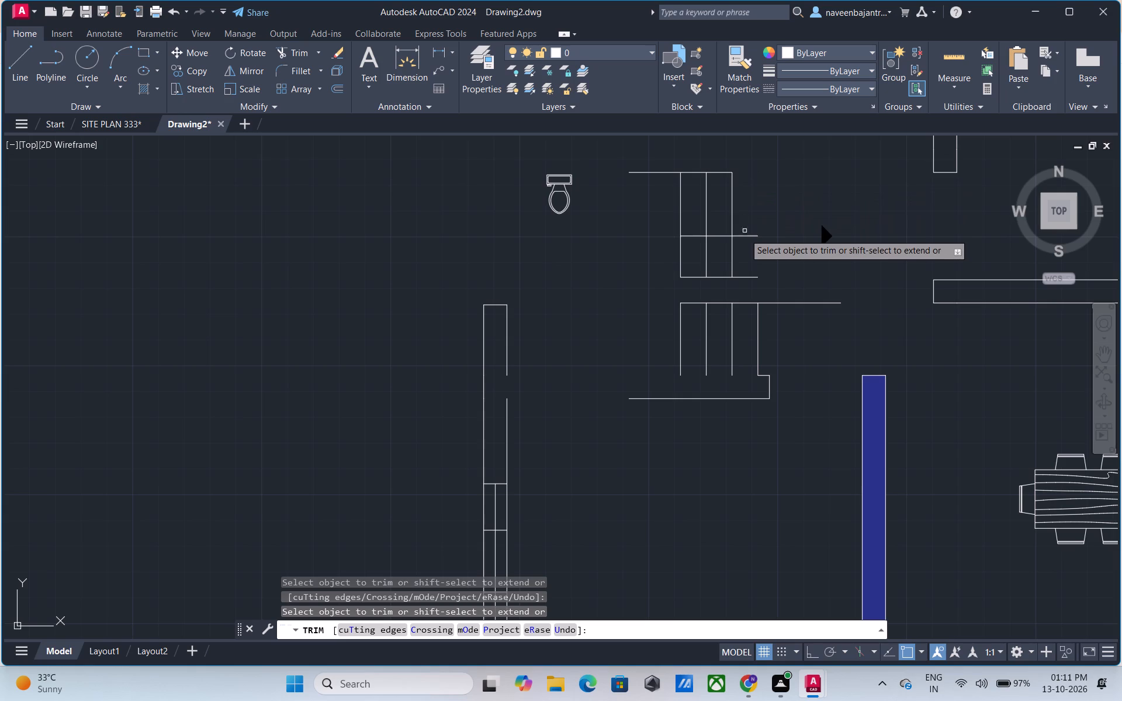
left_click(745, 237)
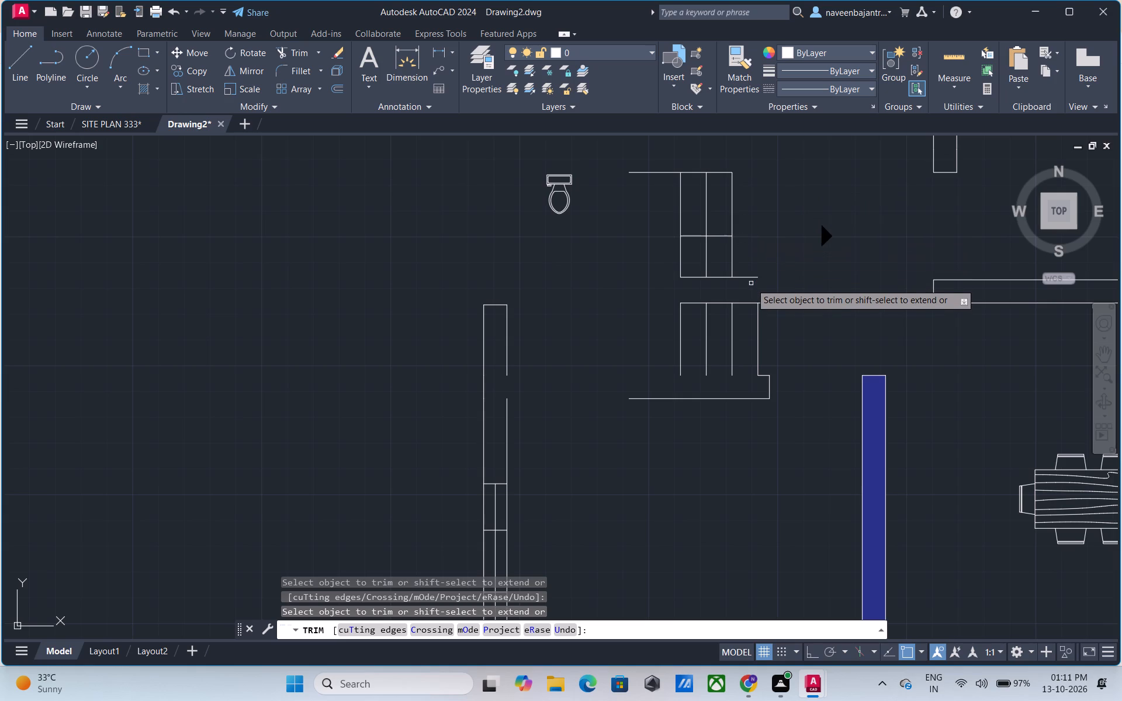
left_click(749, 278)
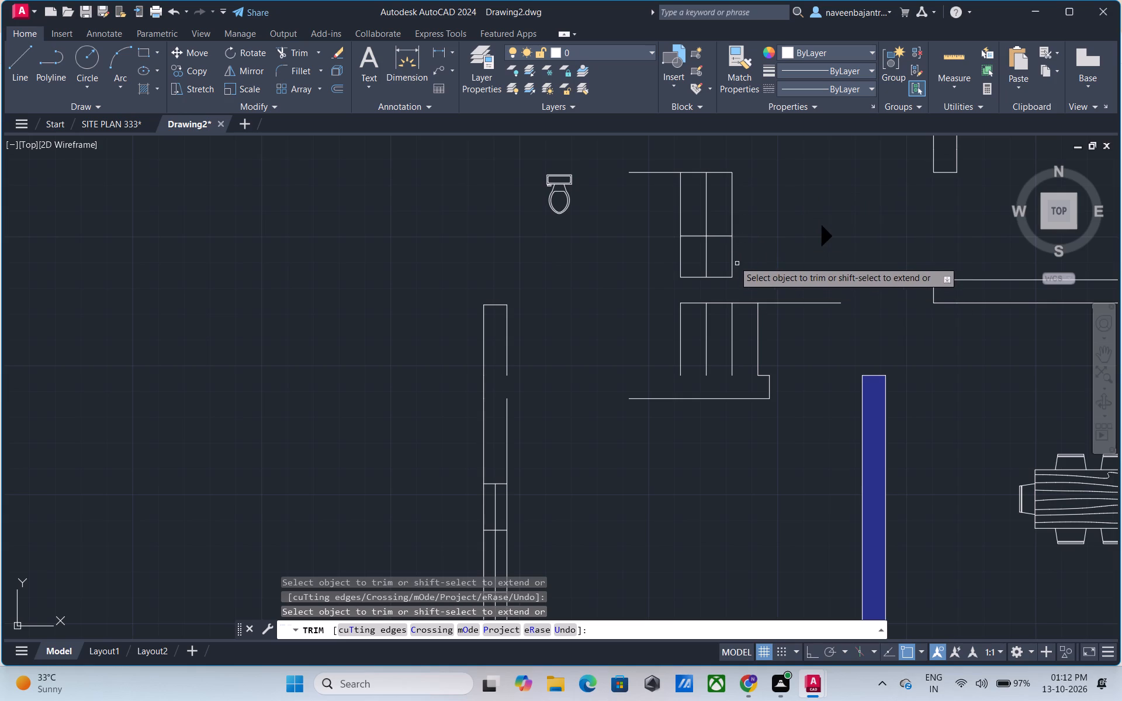
Trim away the rest of the upper flight: its last three tread lines, the direction line, the south edge and the north edge with its westward extension.
left_click(732, 259)
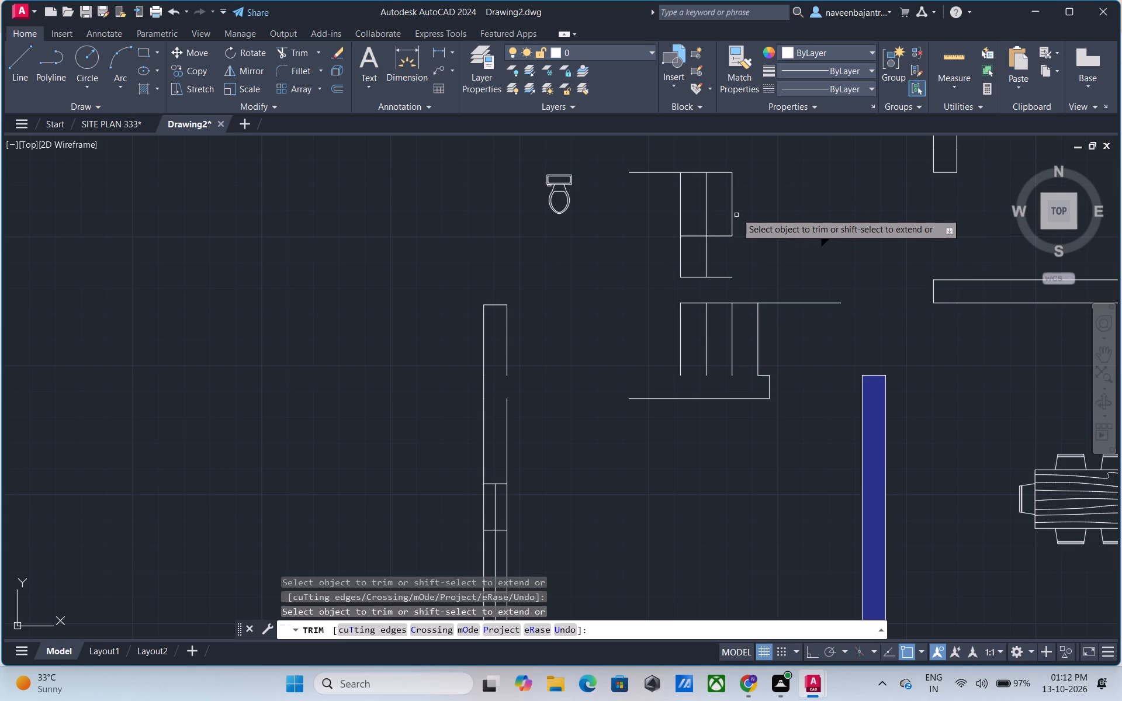
left_click(733, 200)
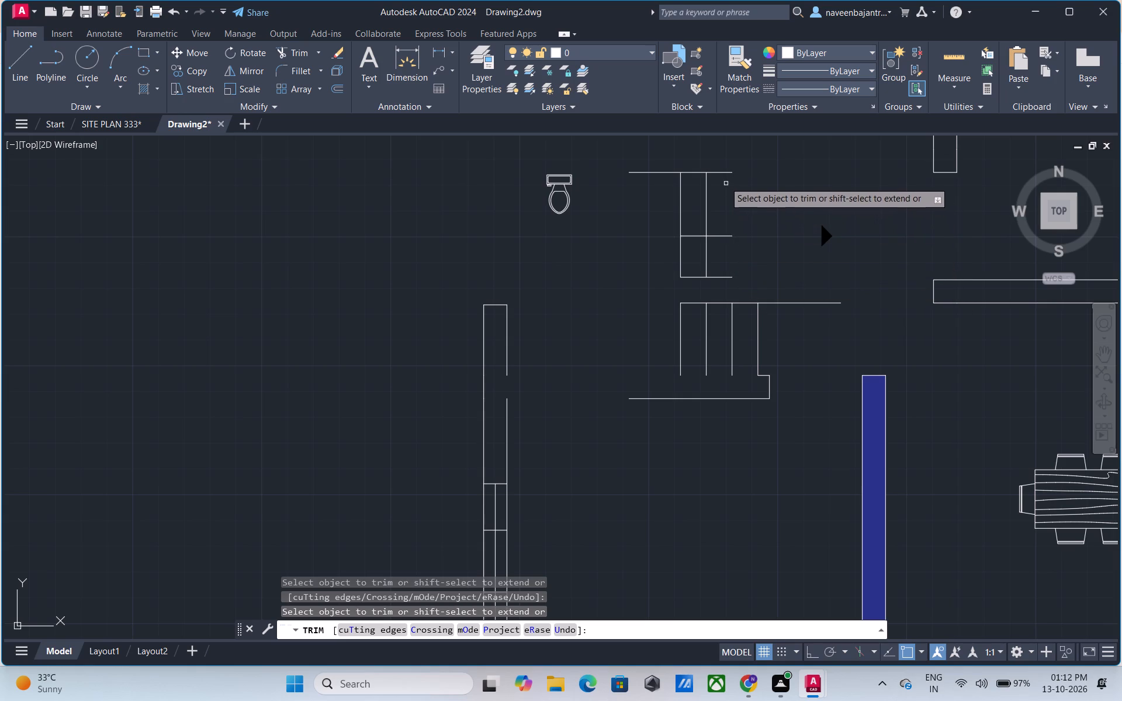
left_click(721, 173)
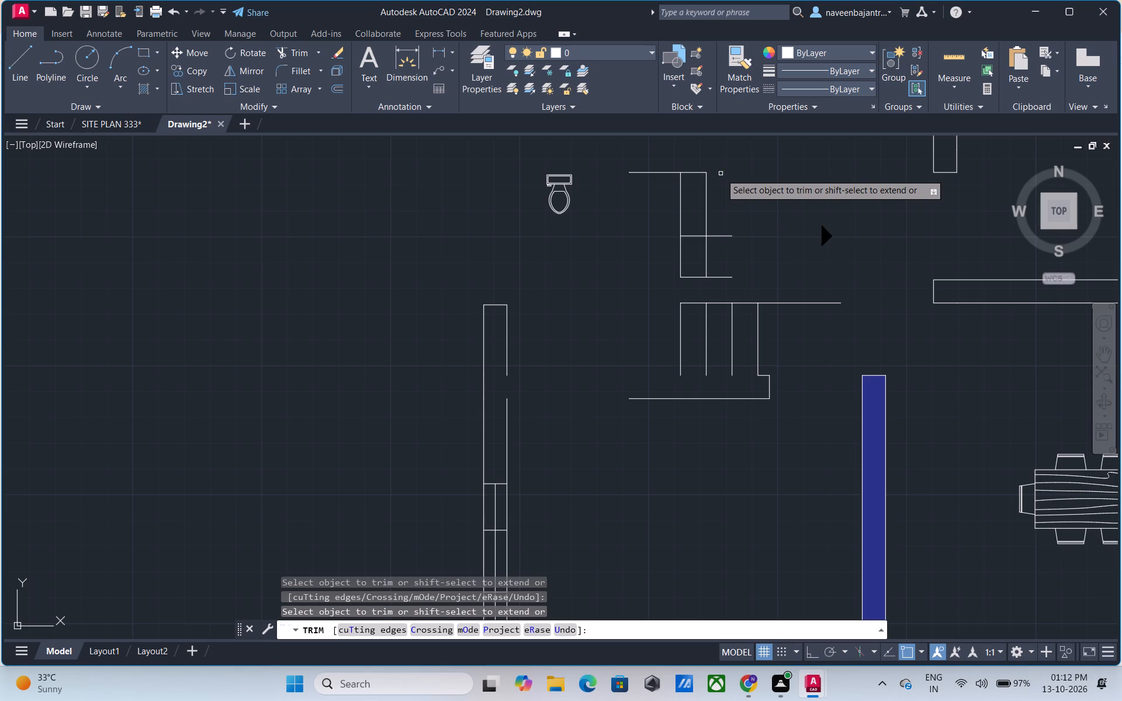
left_click(666, 173)
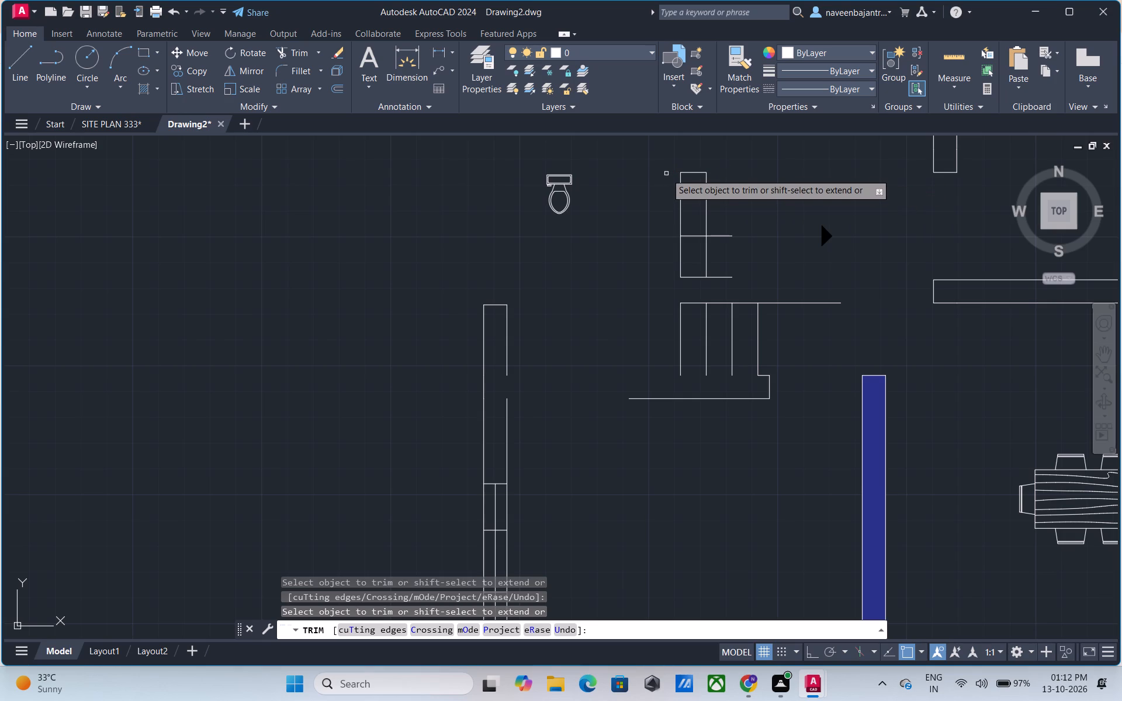
left_click(693, 234)
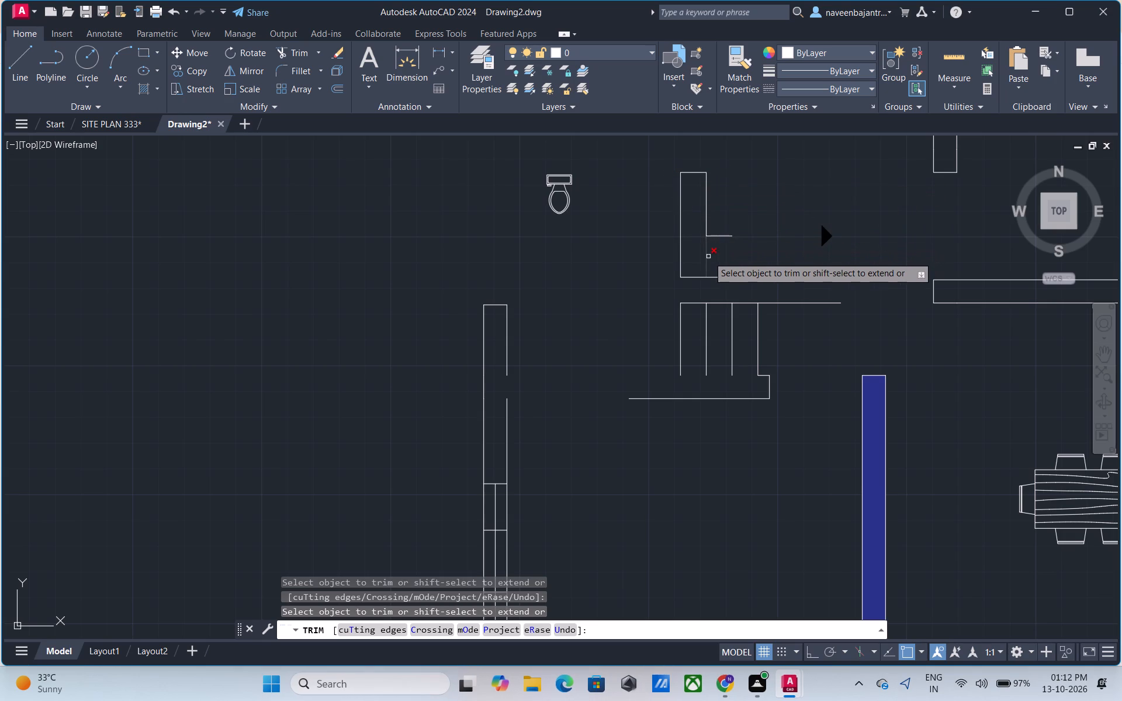
left_click(708, 256)
left_click(705, 208)
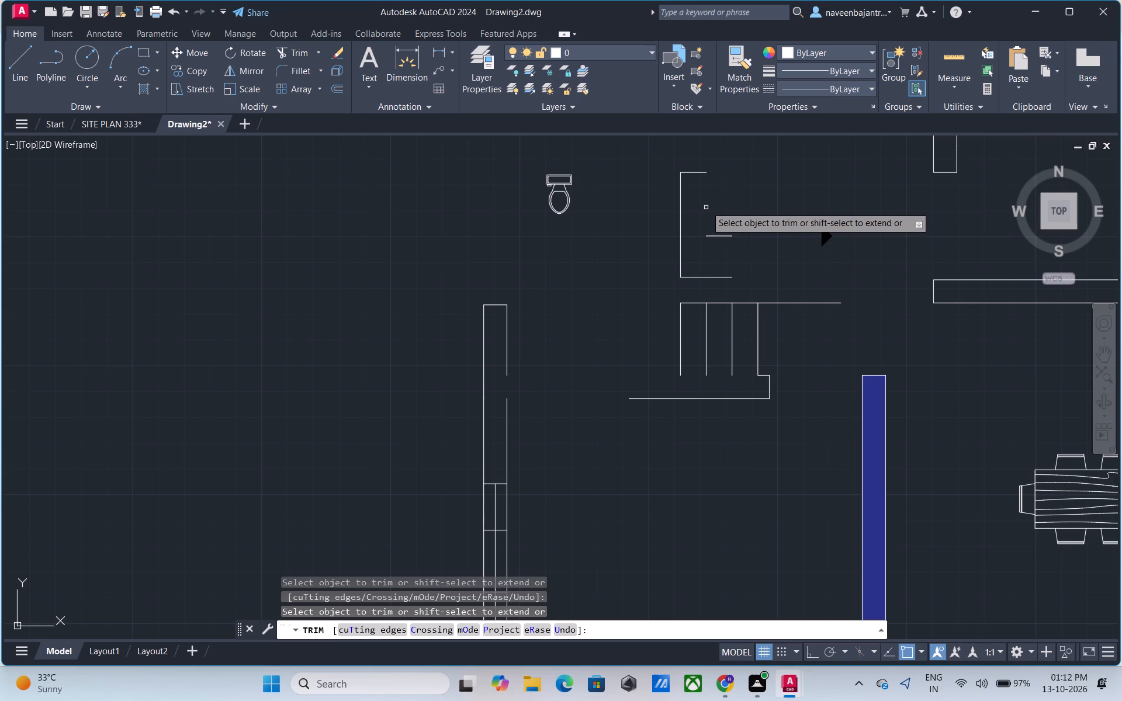
left_click(701, 173)
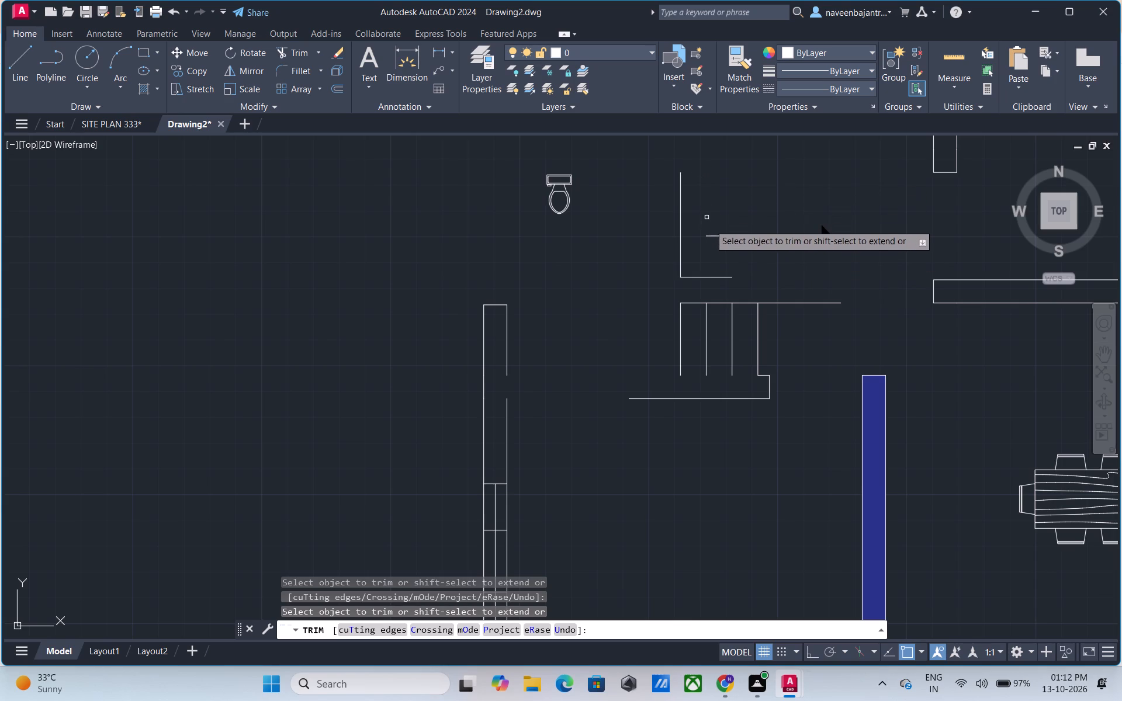
left_click(712, 235)
left_click(720, 277)
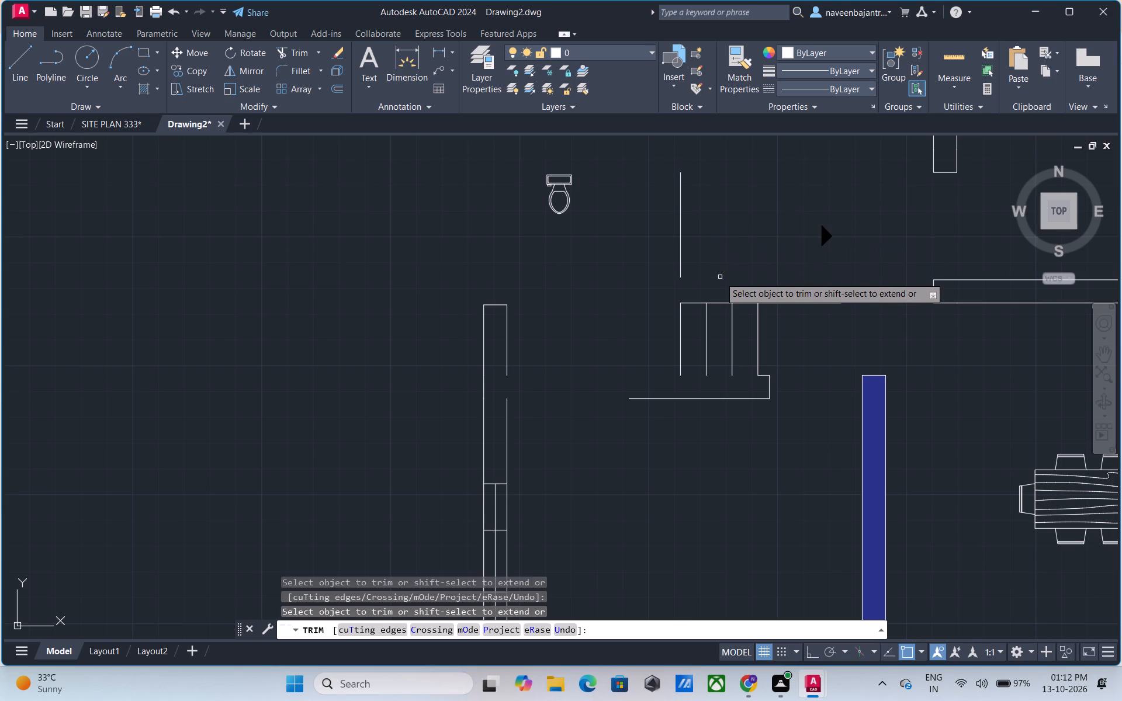
left_click(680, 262)
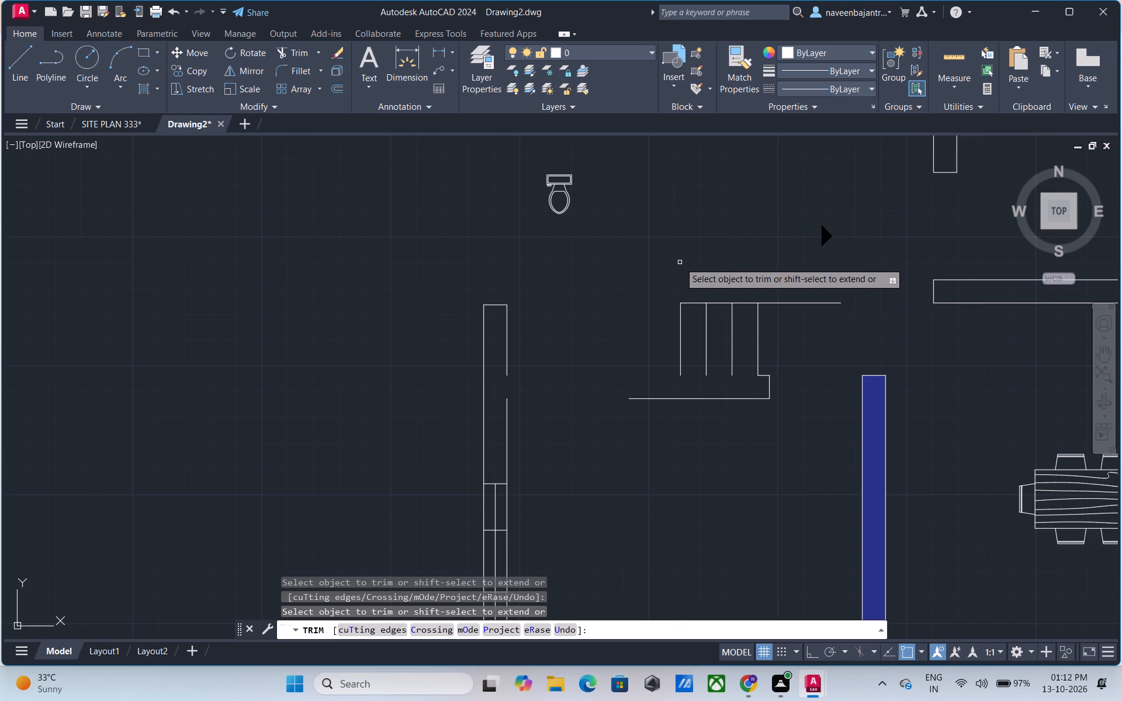
Trim away the east end line of the wall south of the lower flight and the short north face stub beside it.
left_click(770, 388)
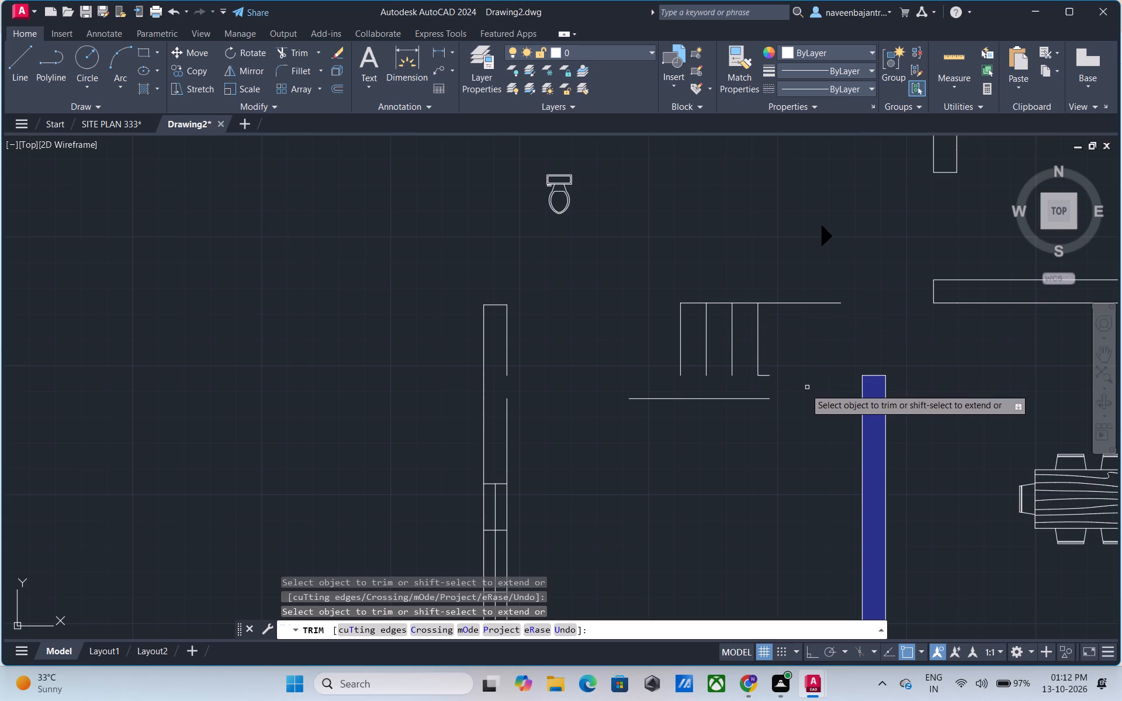
left_click(764, 377)
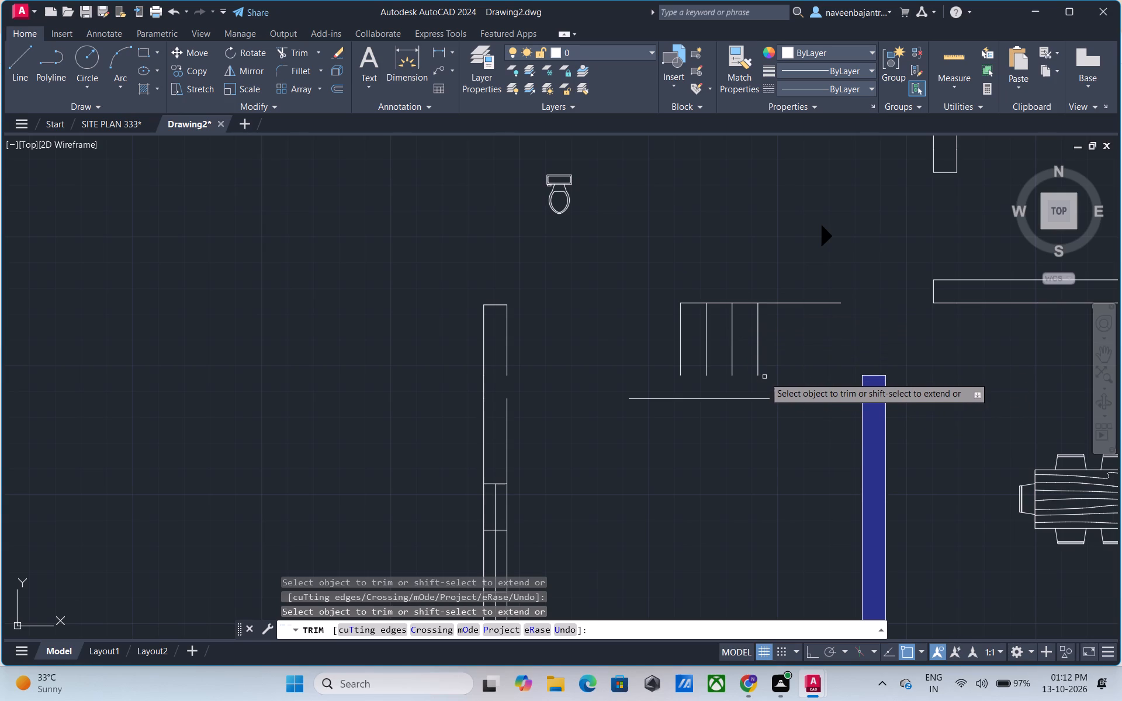
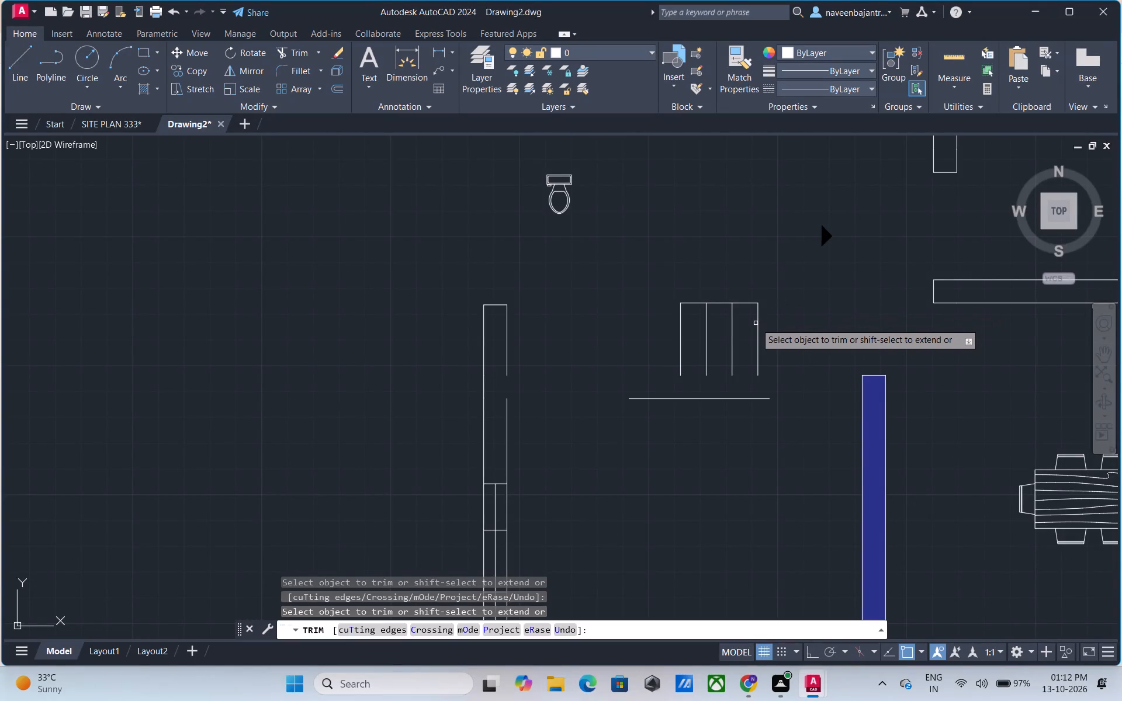
Trim away the comb-shaped group of four vertical lines, its top edge and the separate horizontal line below it.
left_click(743, 304)
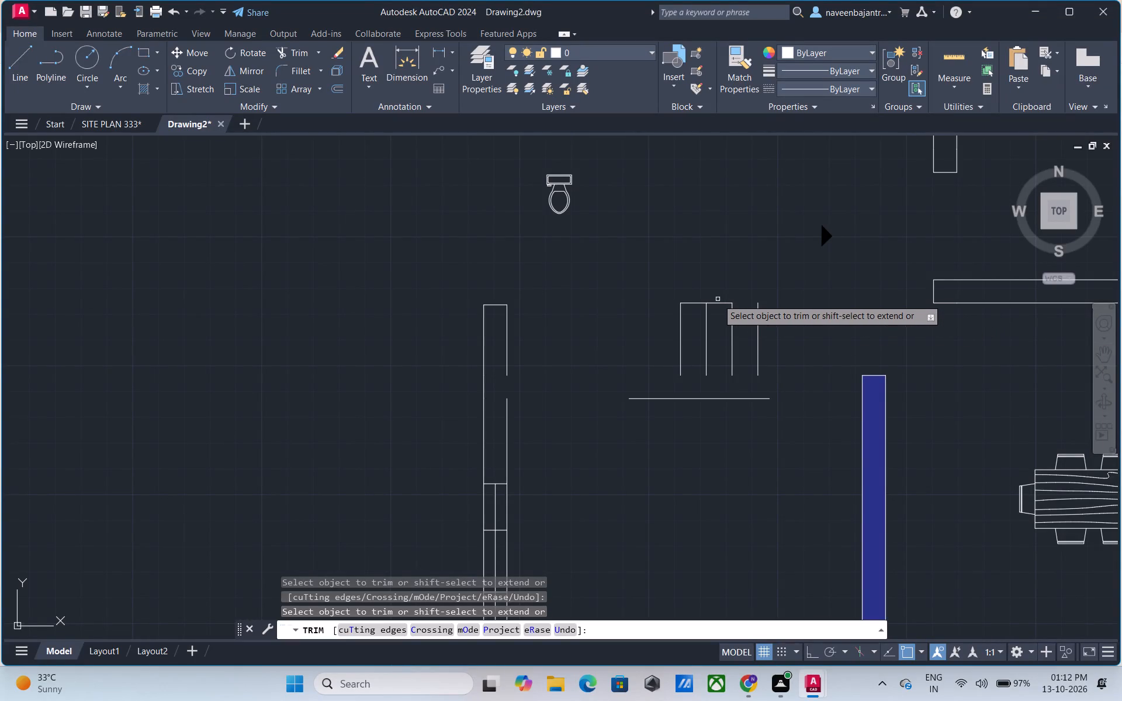
left_click(718, 304)
left_click(693, 303)
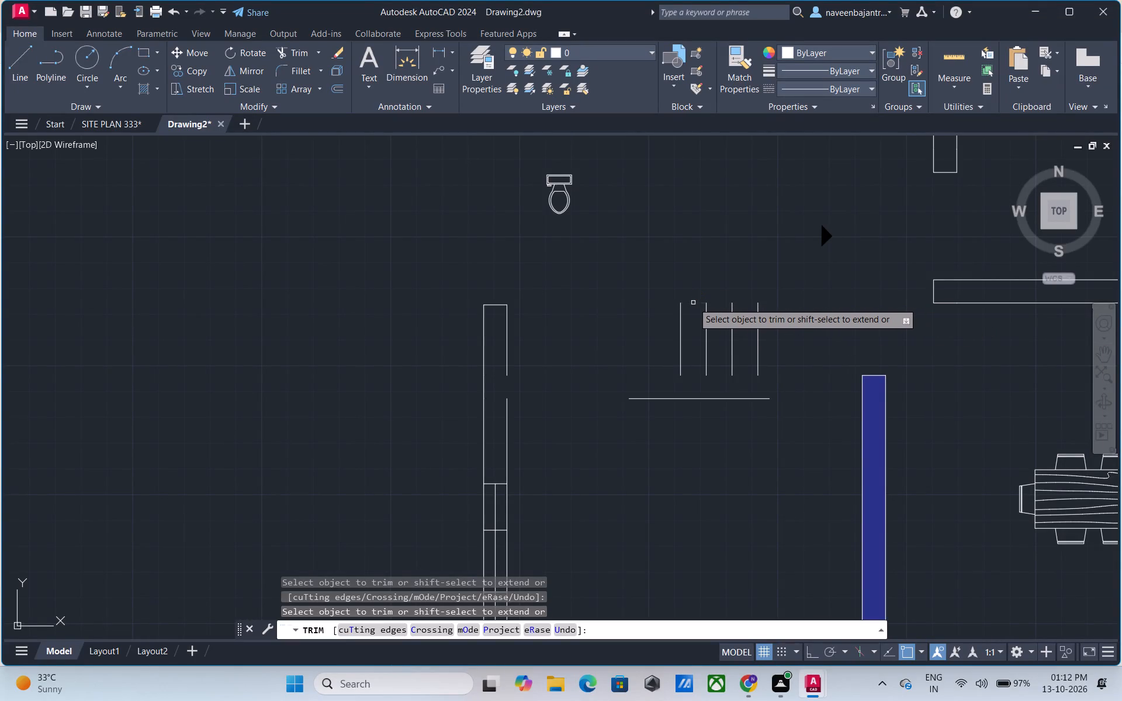
left_click(682, 331)
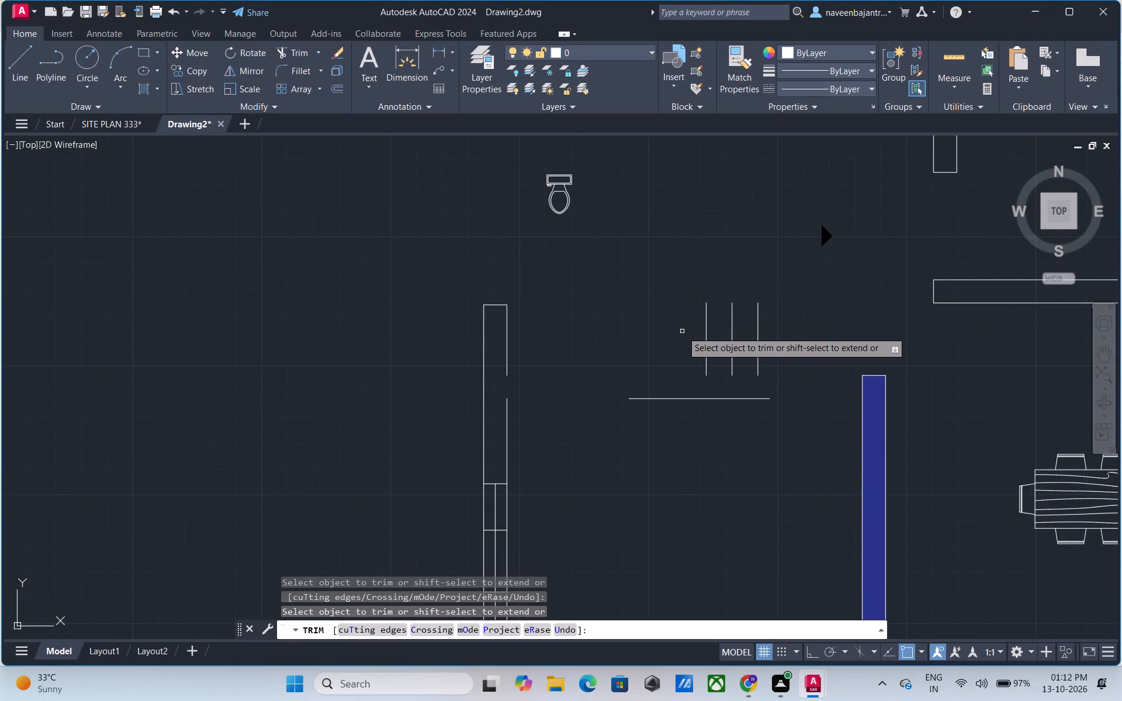
left_click(704, 331)
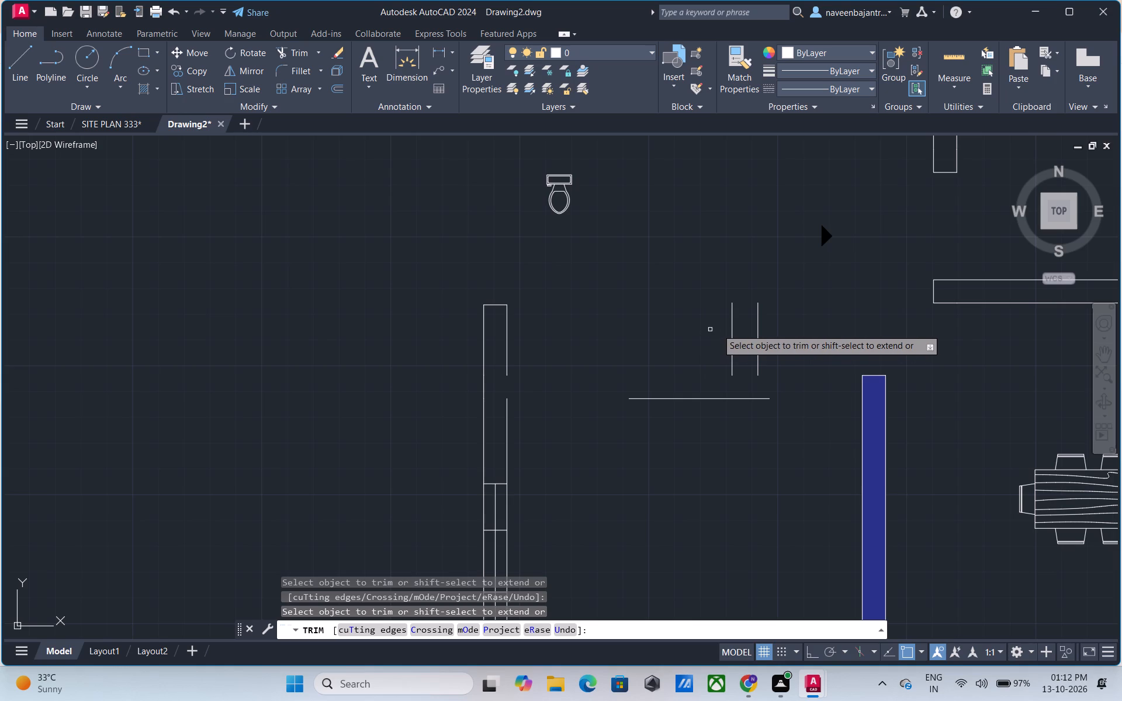
left_click(732, 329)
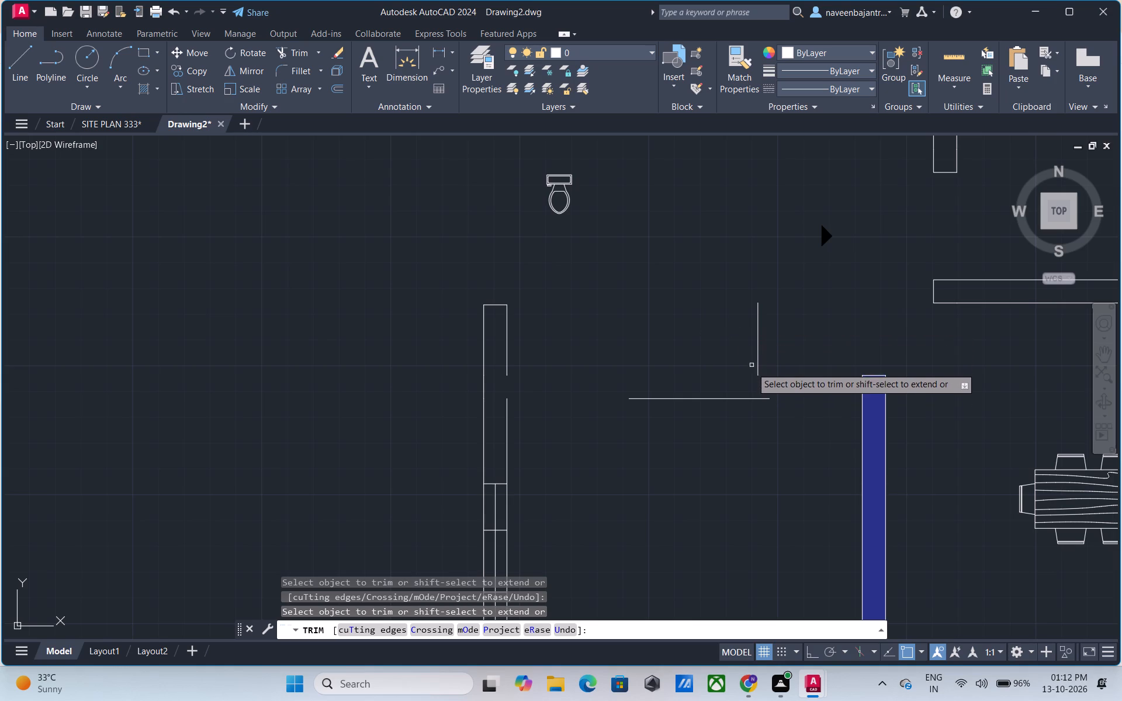
left_click(745, 399)
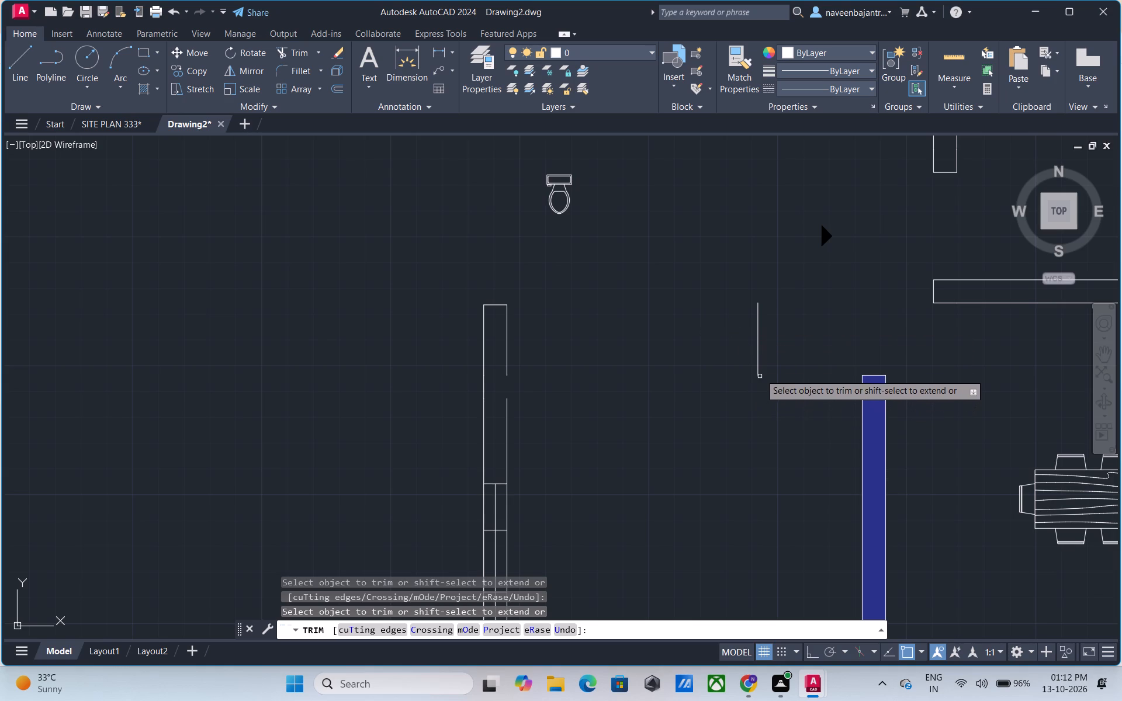
left_click(757, 352)
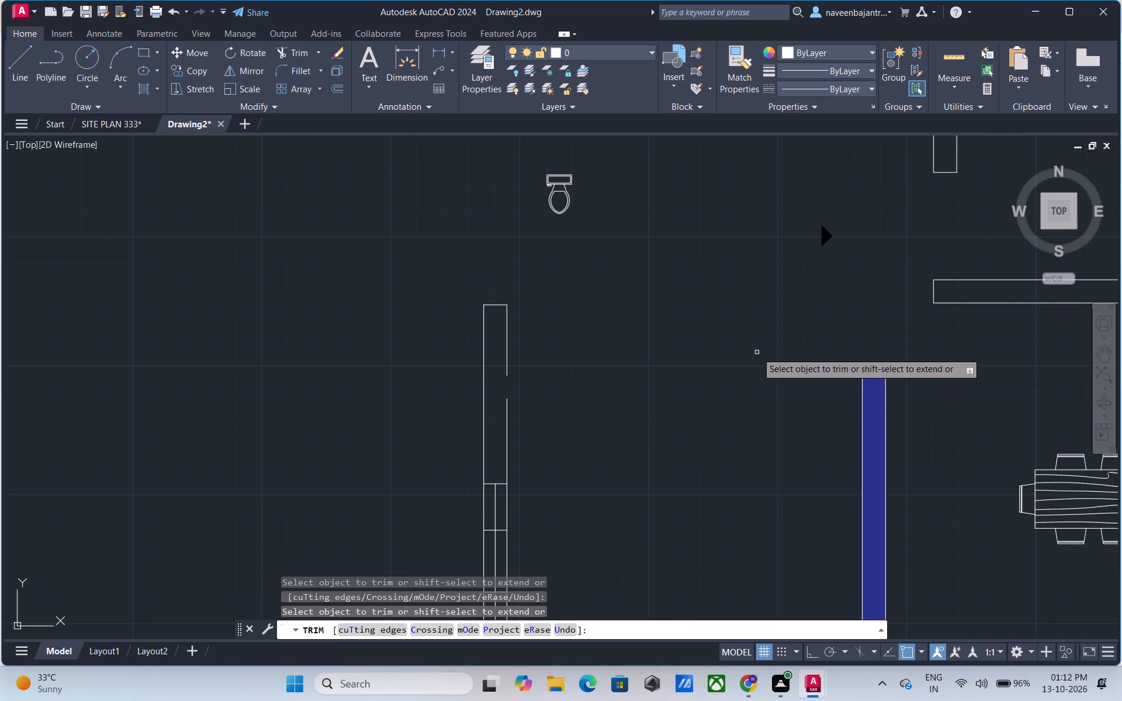
Remove the blue solid hatch from the middle wall, the southwest corner walls and the dining room's southeast corner with Trim.
scroll(760, 358, "down", 4)
scroll(768, 406, "up", 2)
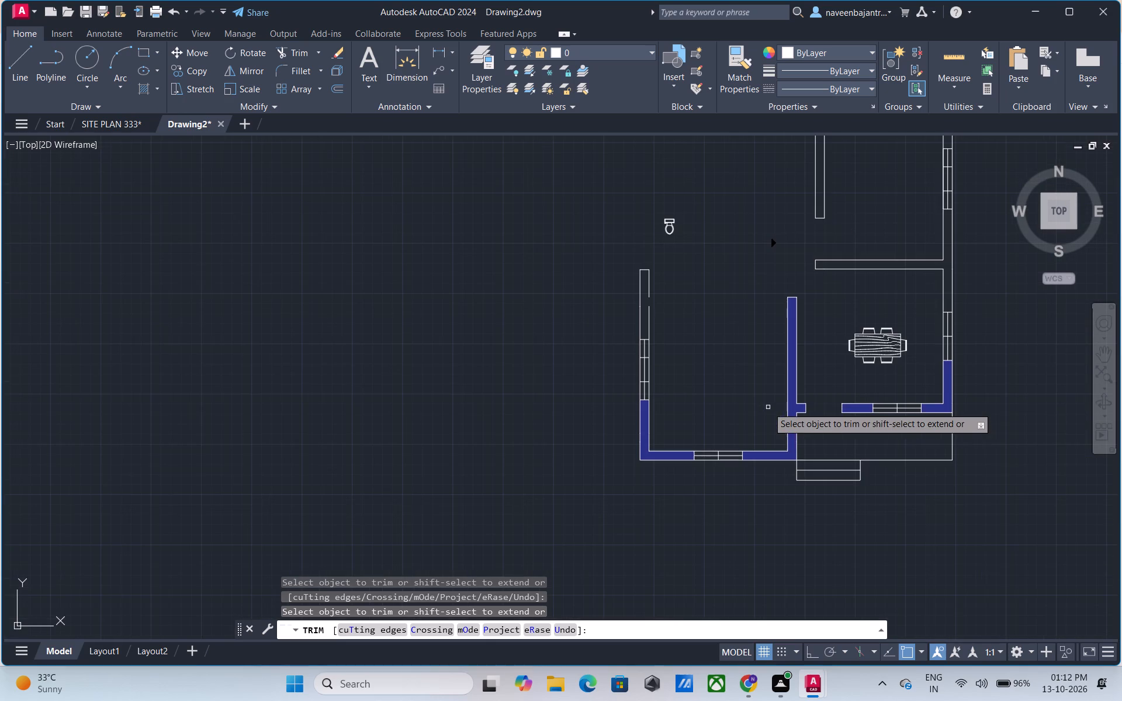
left_click(794, 410)
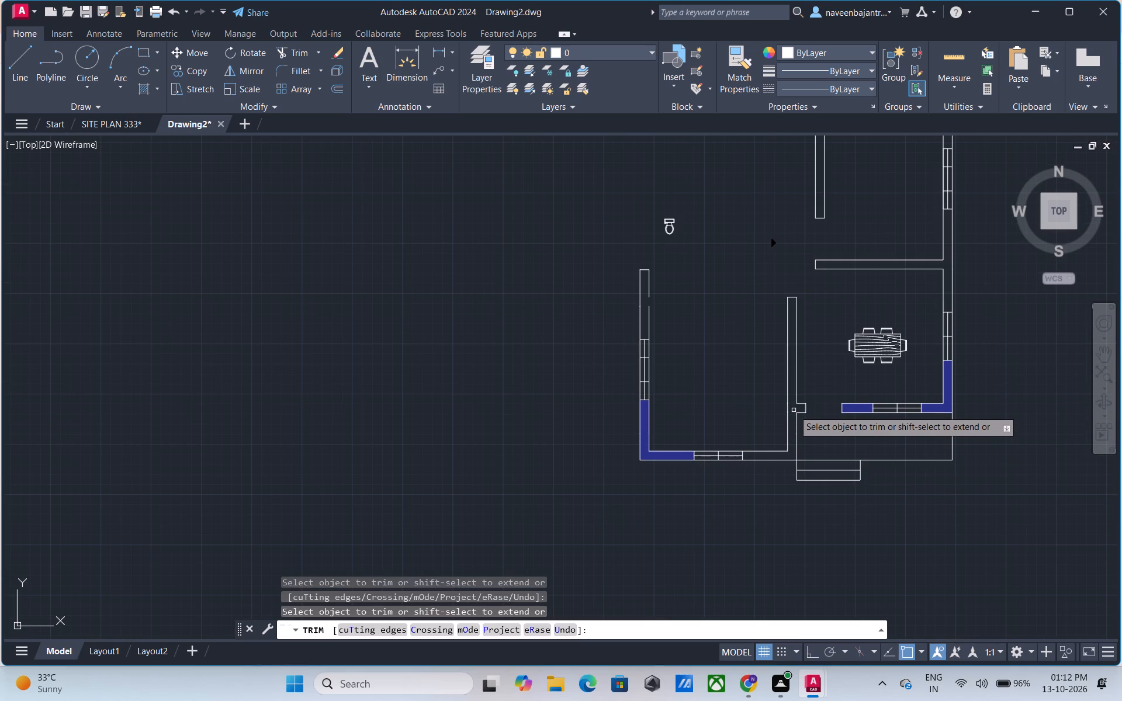
left_click(664, 454)
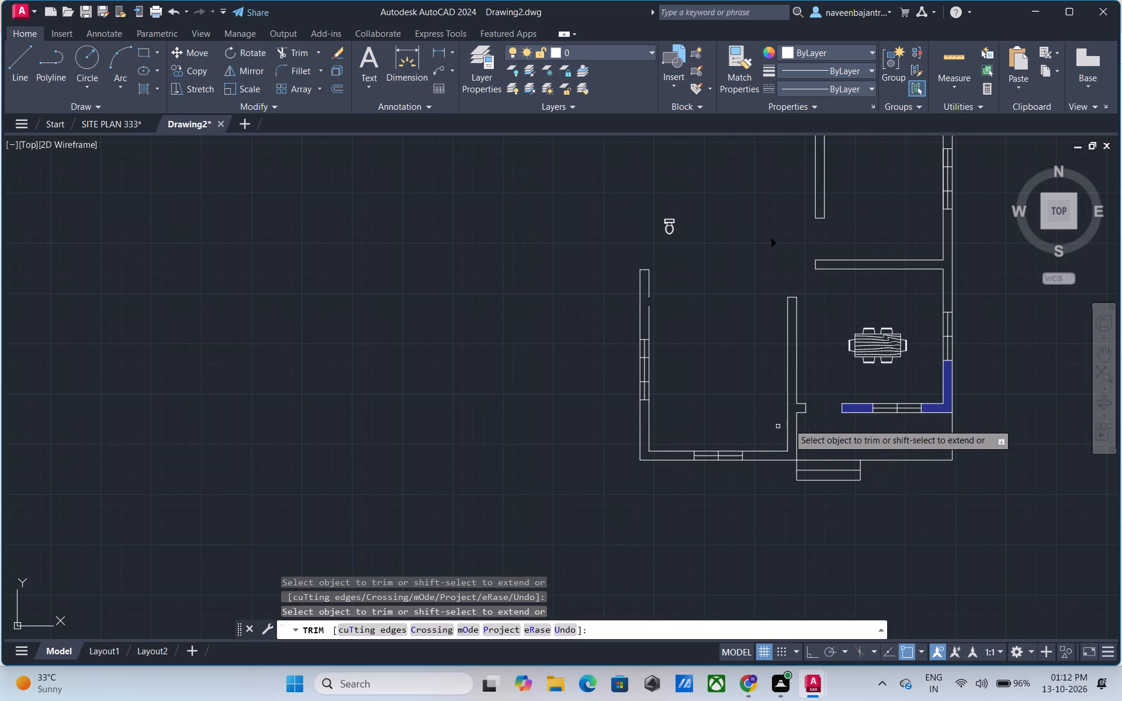
left_click(937, 409)
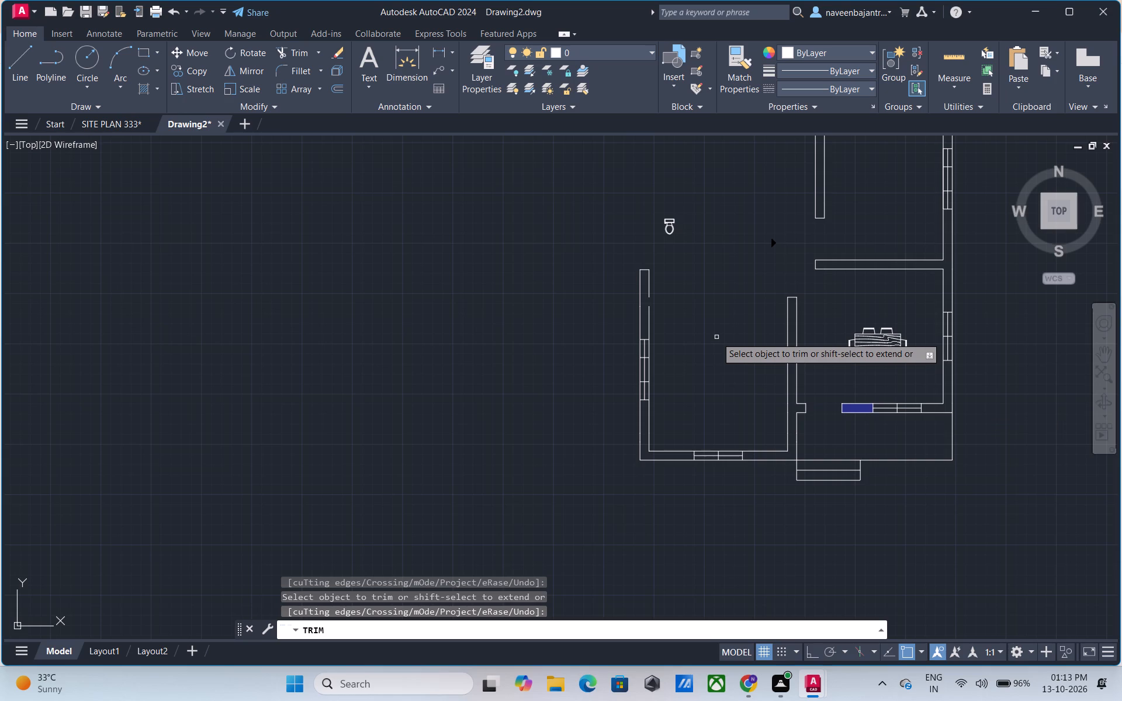
Trim away both wall lines and the end cap of the west wall north of its window.
scroll(655, 303, "up", 2)
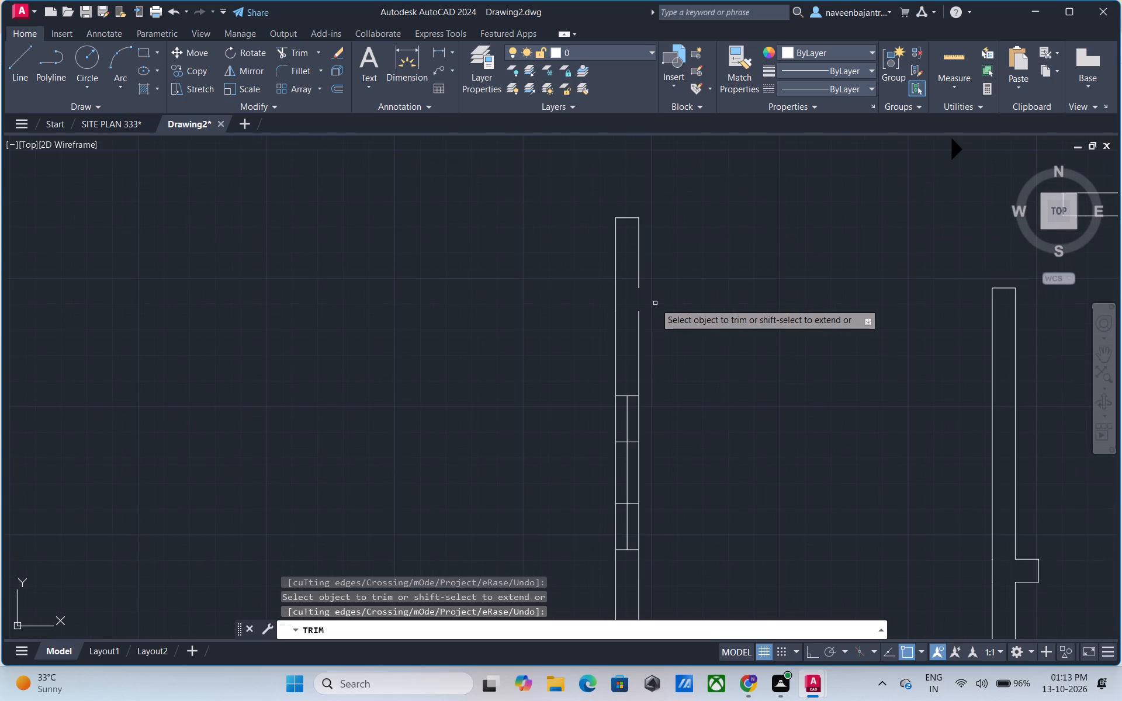
scroll(655, 303, "up", 2)
left_click(613, 251)
scroll(613, 251, "down", 1)
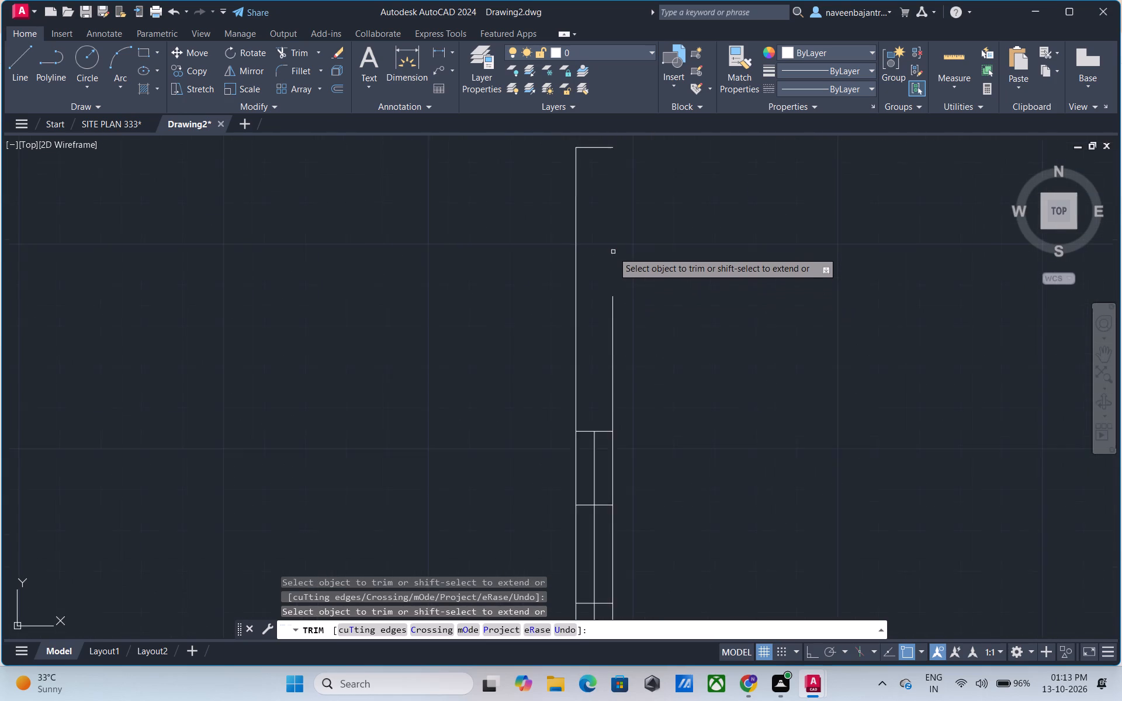
scroll(613, 252, "down", 1)
left_click(604, 186)
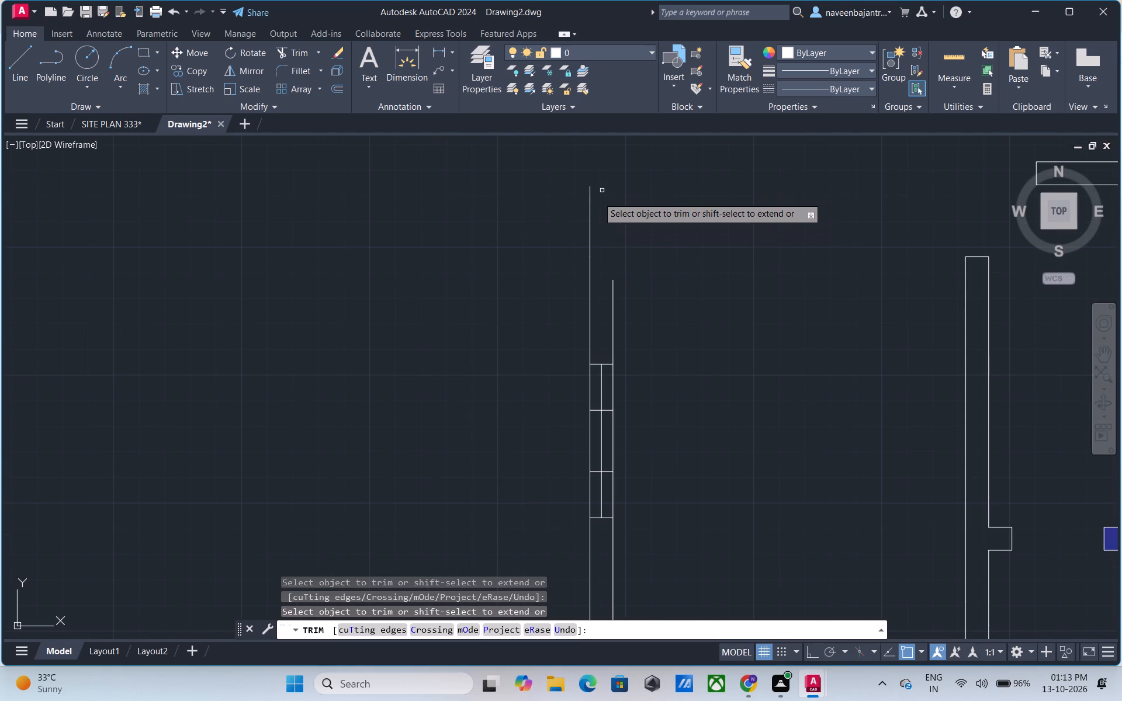
left_click(588, 223)
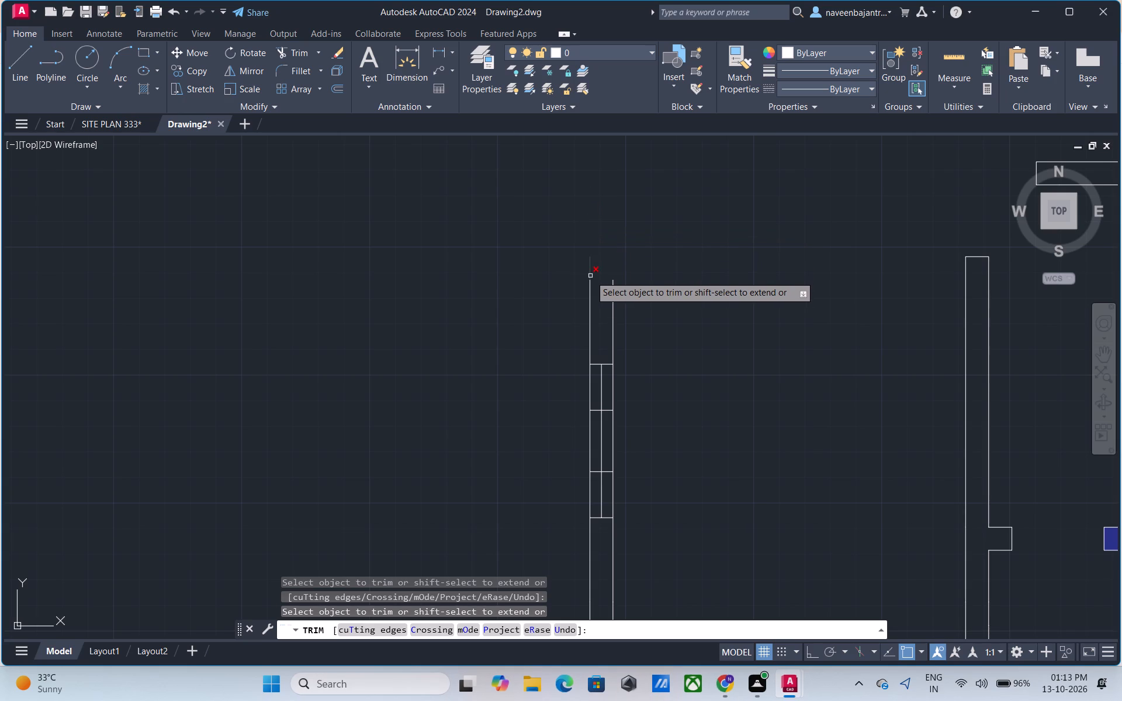
left_click(590, 276)
left_click(590, 284)
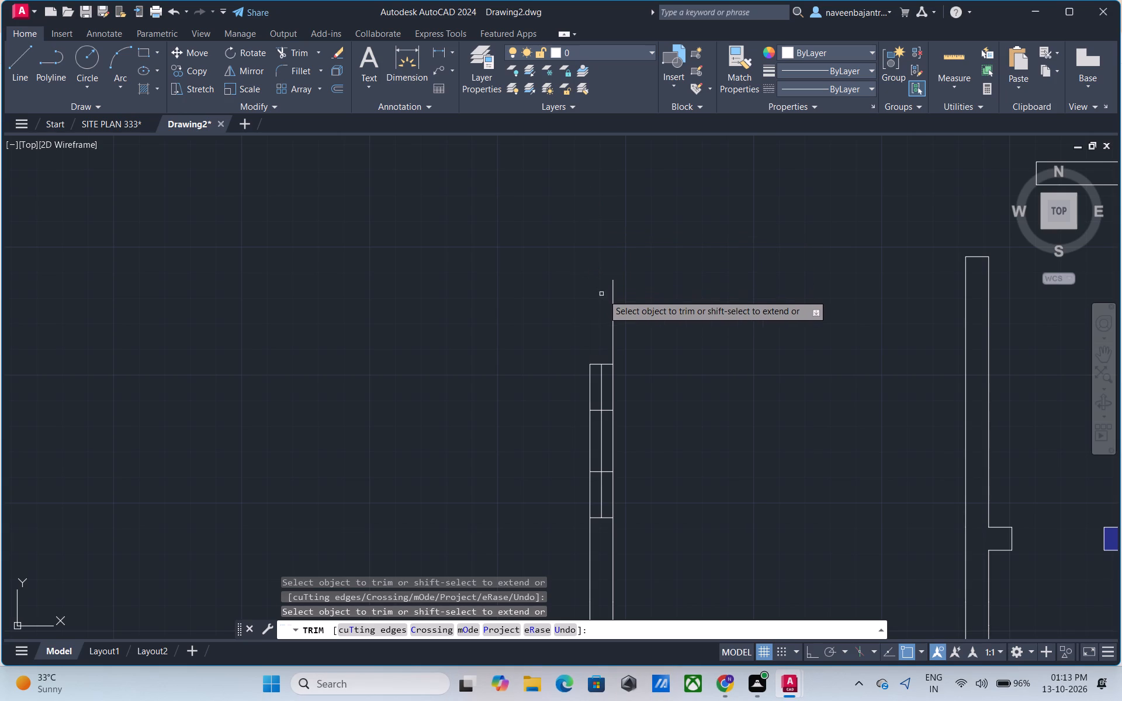
left_click(614, 297)
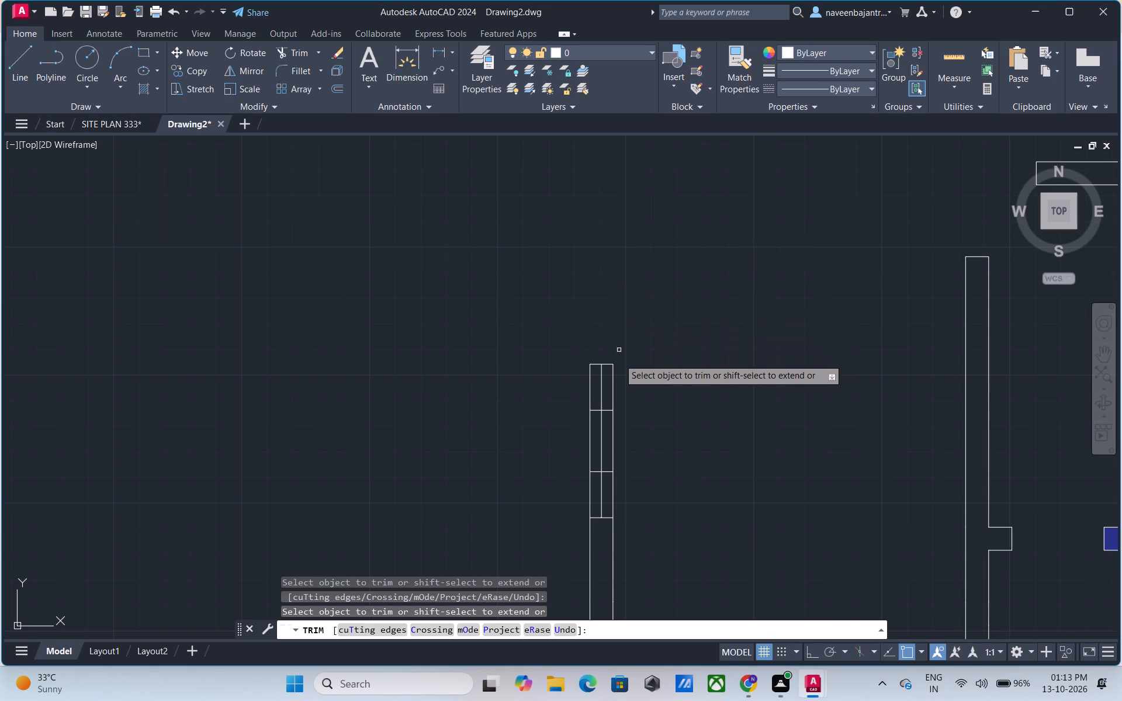
Trim off the inner and outer side lines along the full length of the west wall's window.
left_click(612, 389)
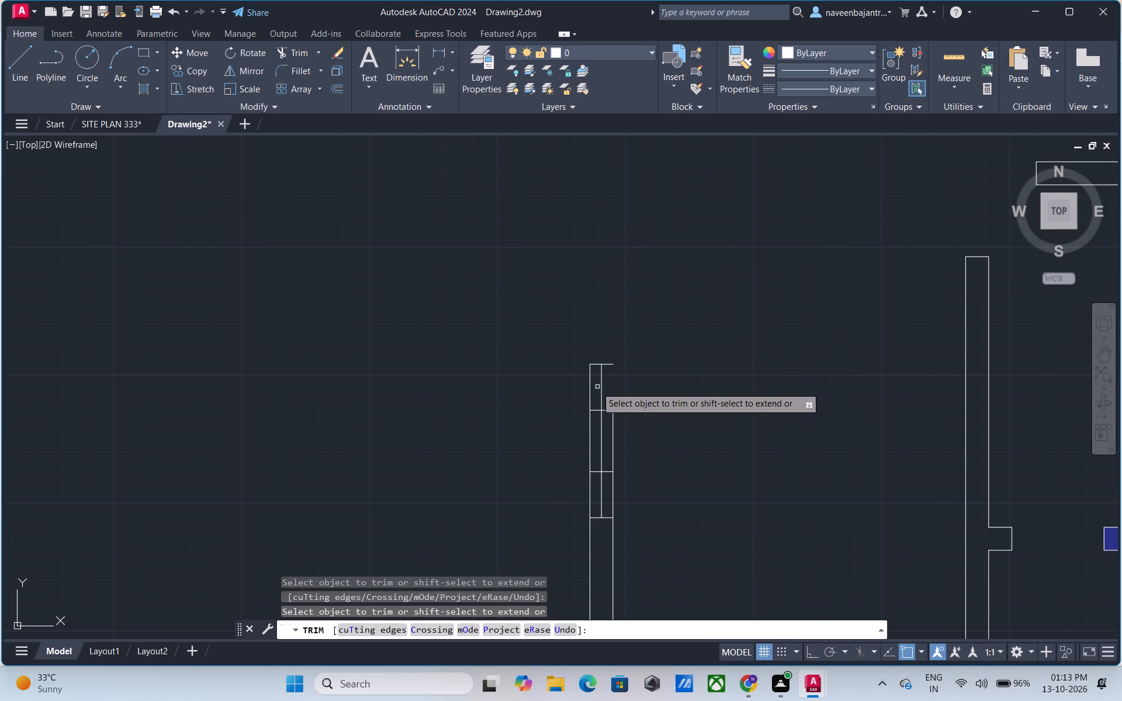
left_click(591, 387)
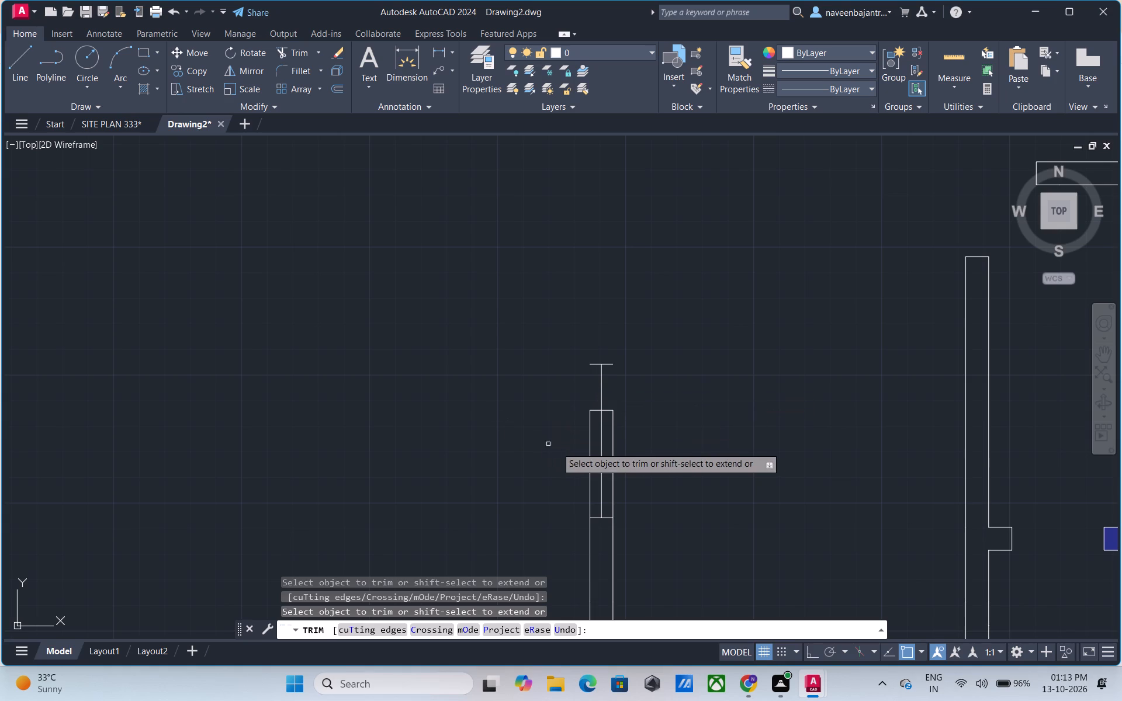
left_click(589, 436)
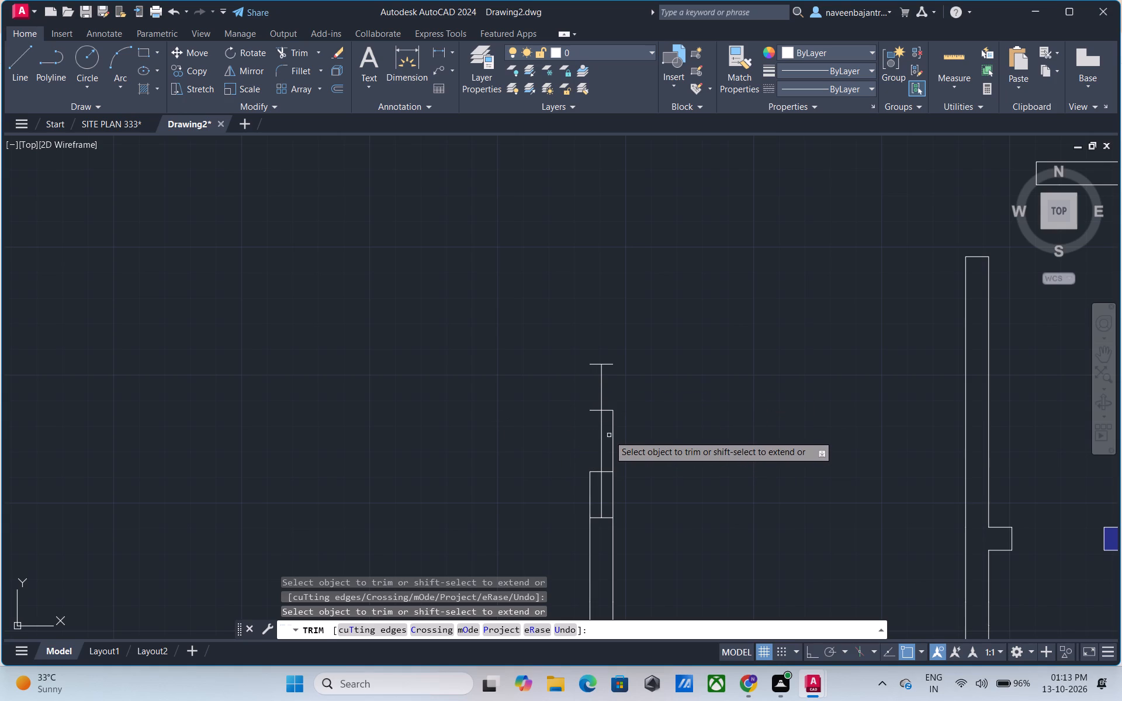
left_click(613, 435)
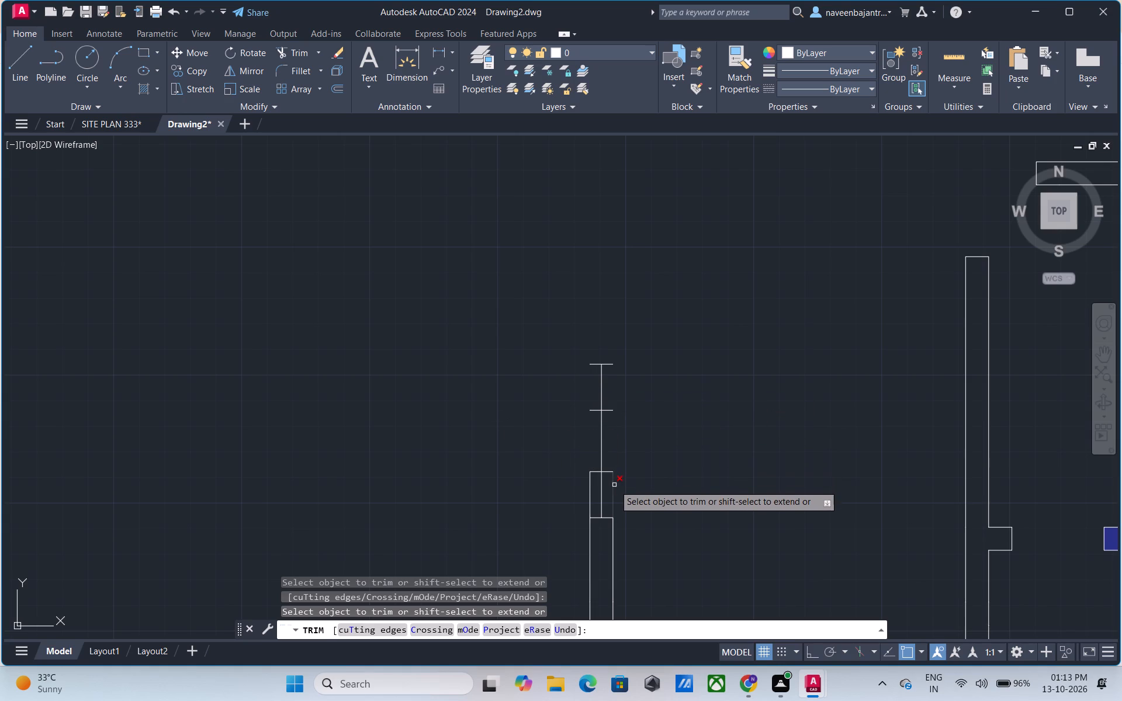
left_click(614, 485)
left_click(590, 497)
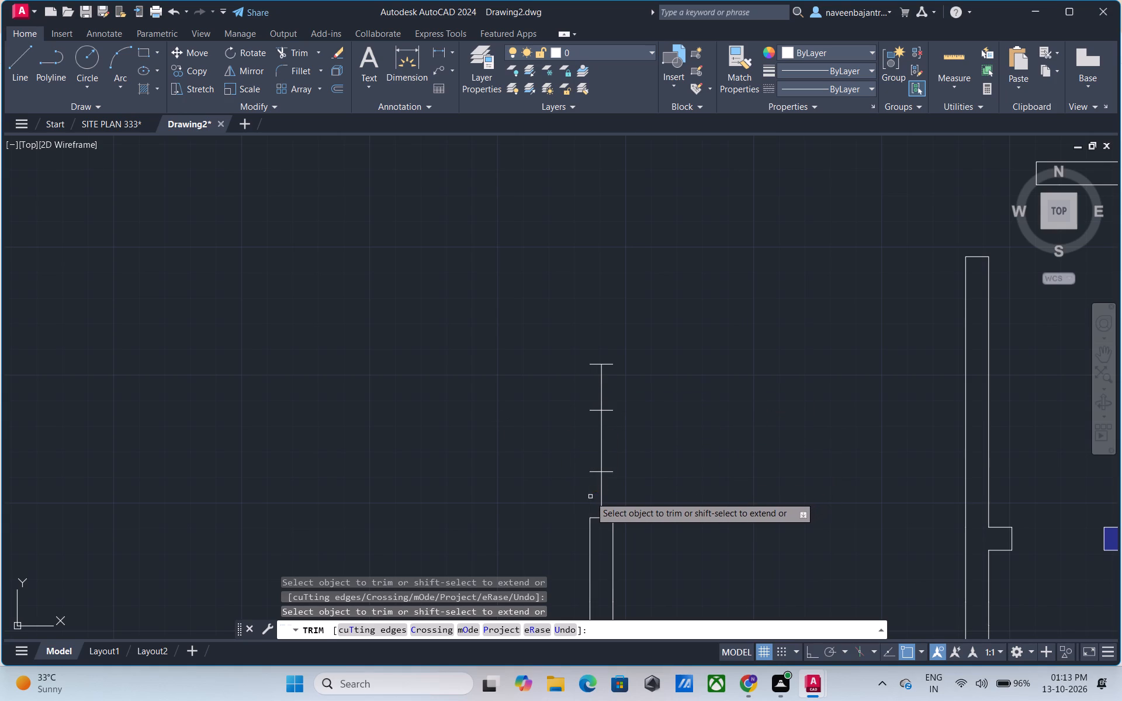
Trim away the west window's remaining cross lines and centre line, clearing the whole window symbol.
left_click(597, 518)
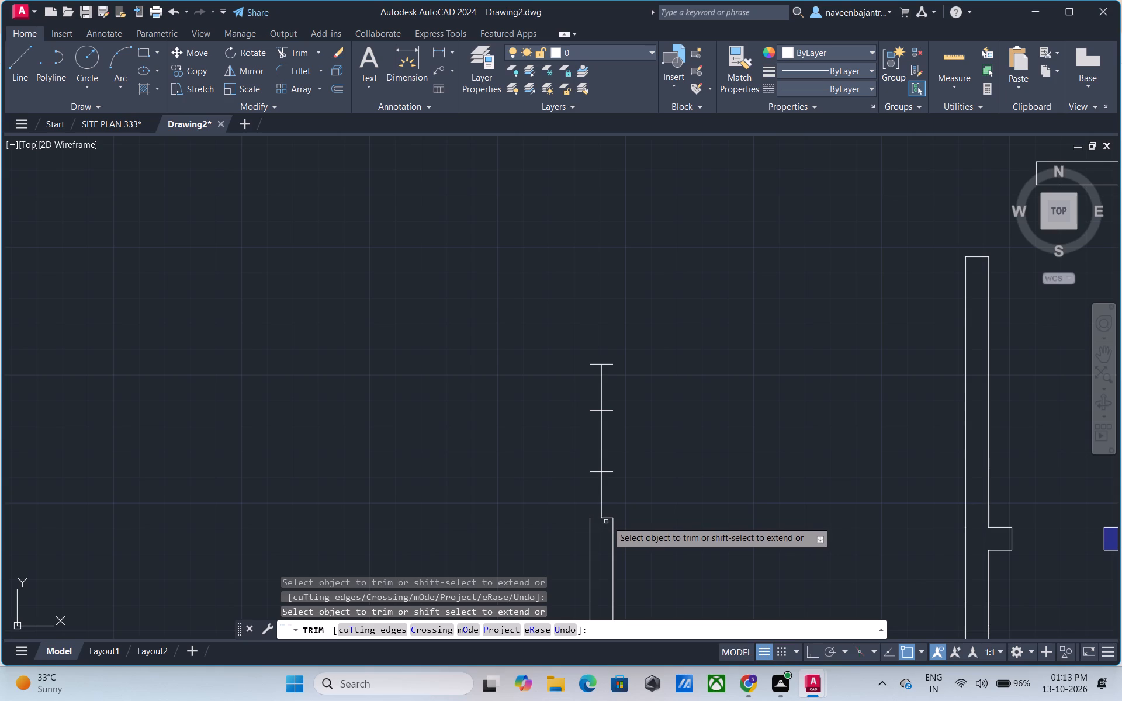
left_click(610, 518)
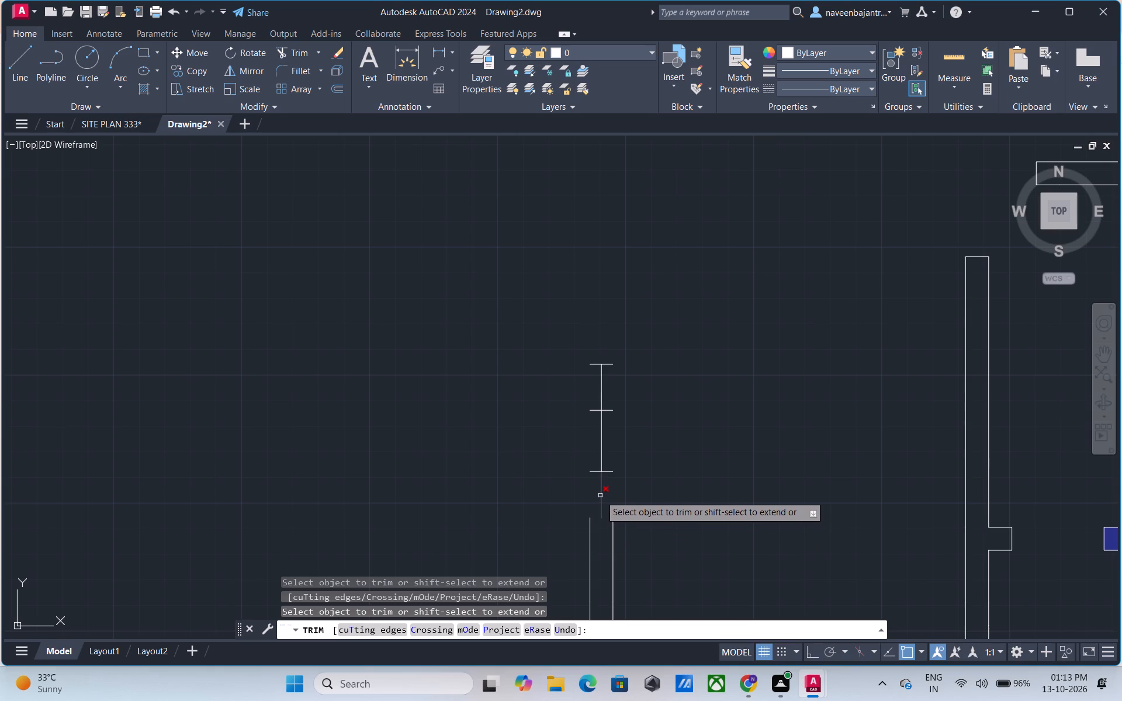
left_click(600, 494)
left_click(590, 473)
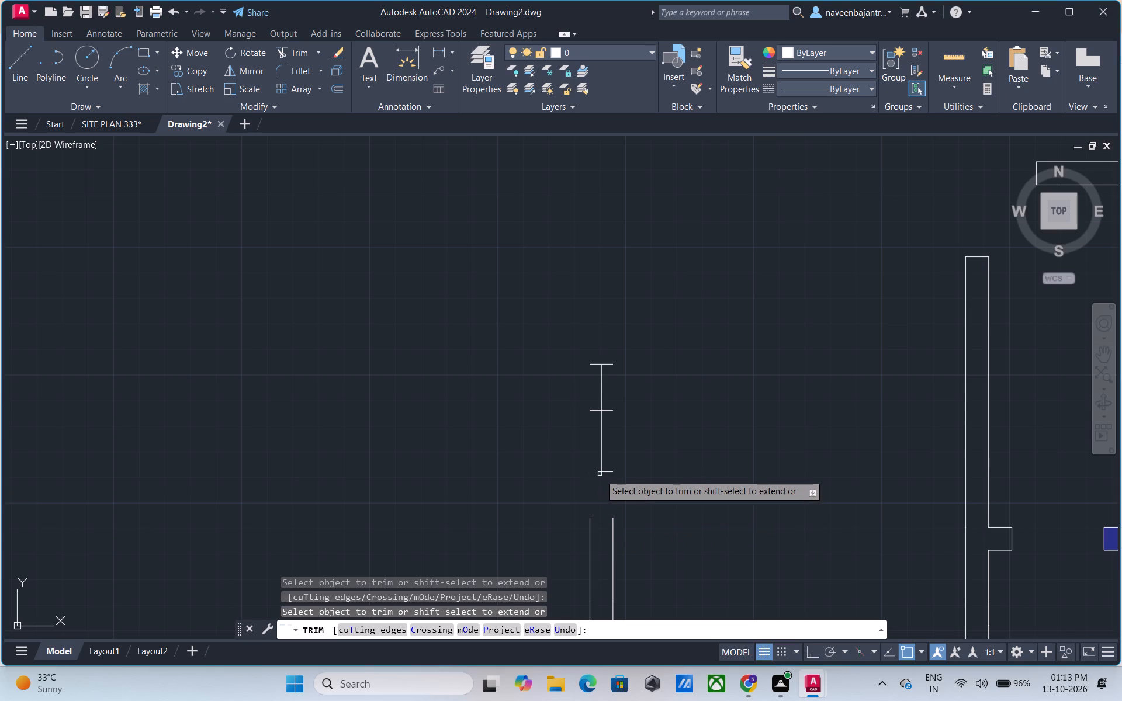
left_click(611, 471)
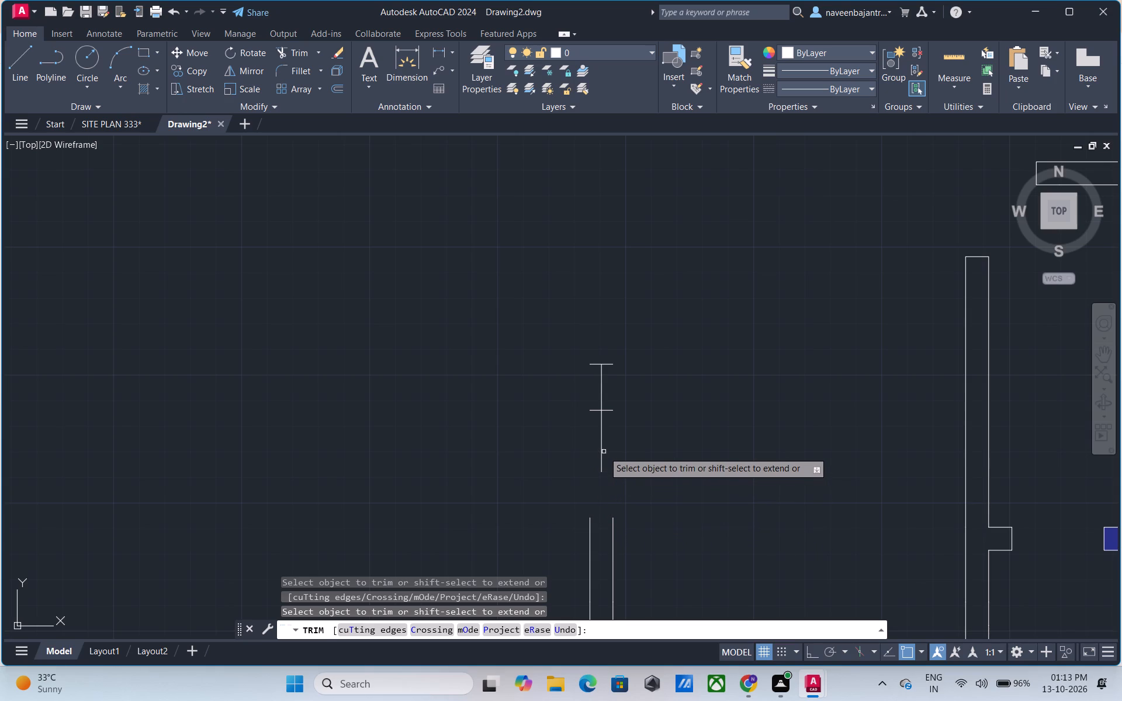
left_click(601, 442)
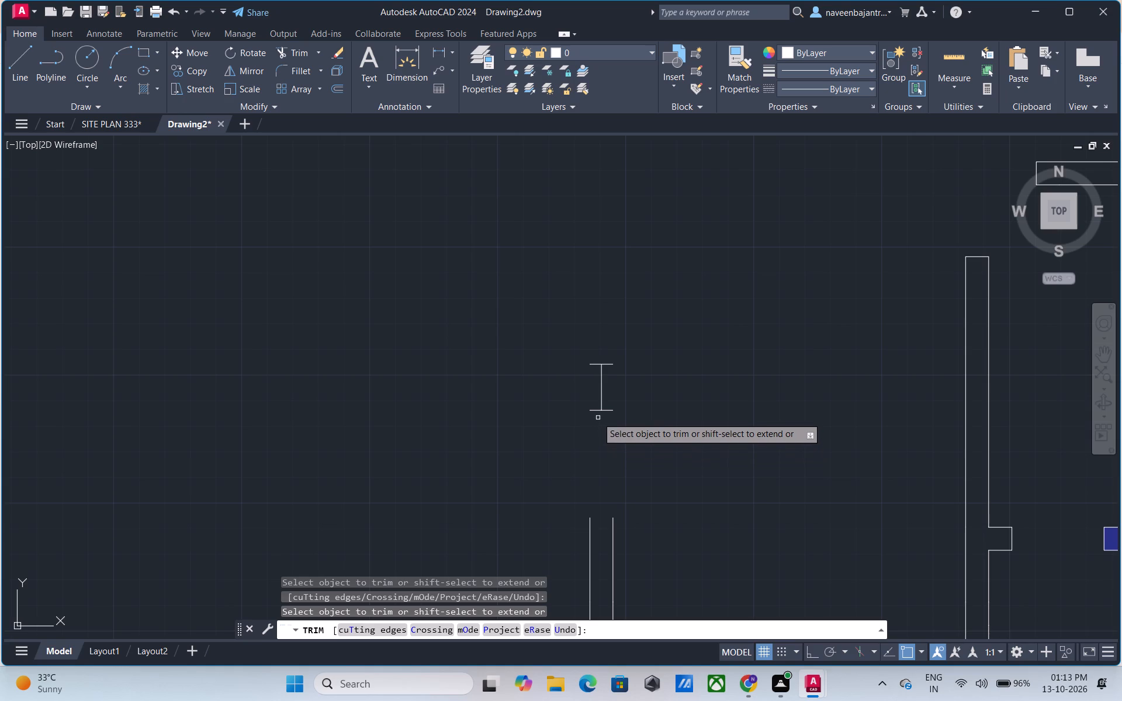
left_click(595, 412)
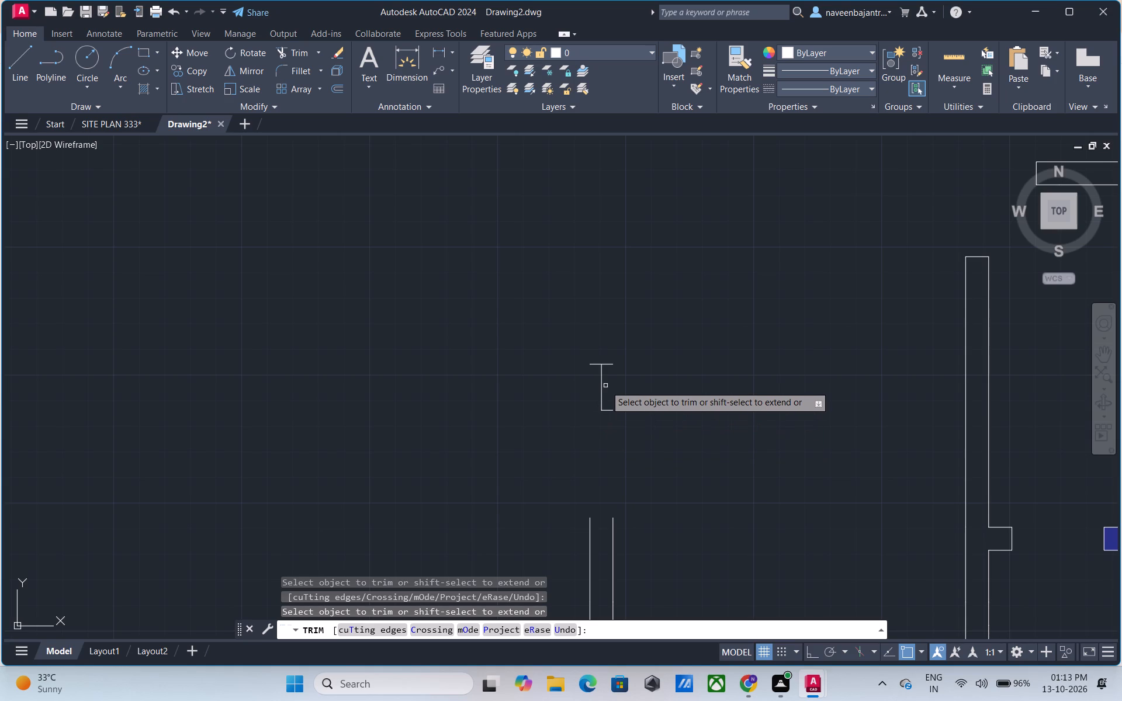
left_click(607, 365)
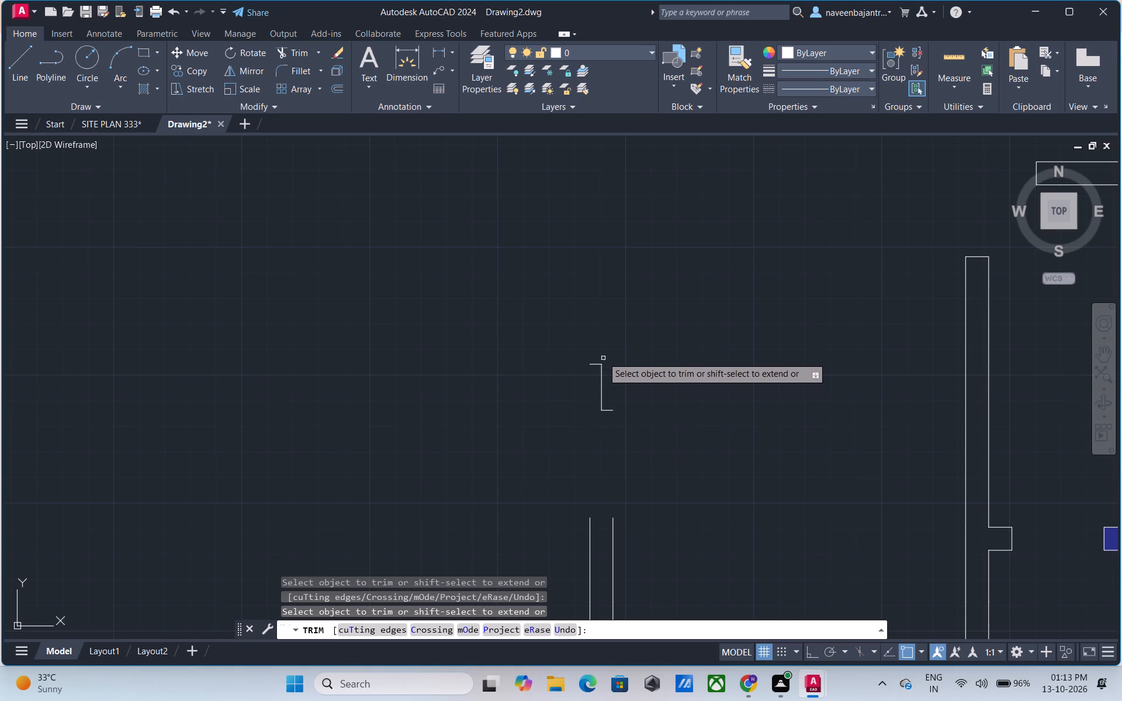
left_click(595, 365)
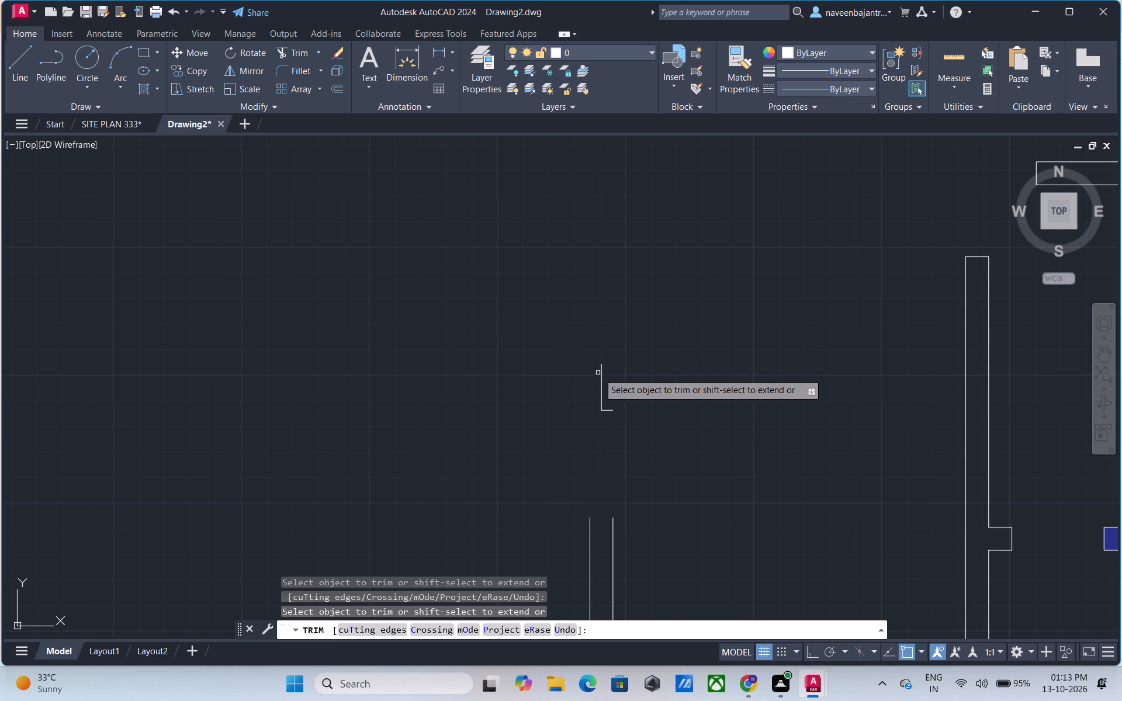
left_click(601, 378)
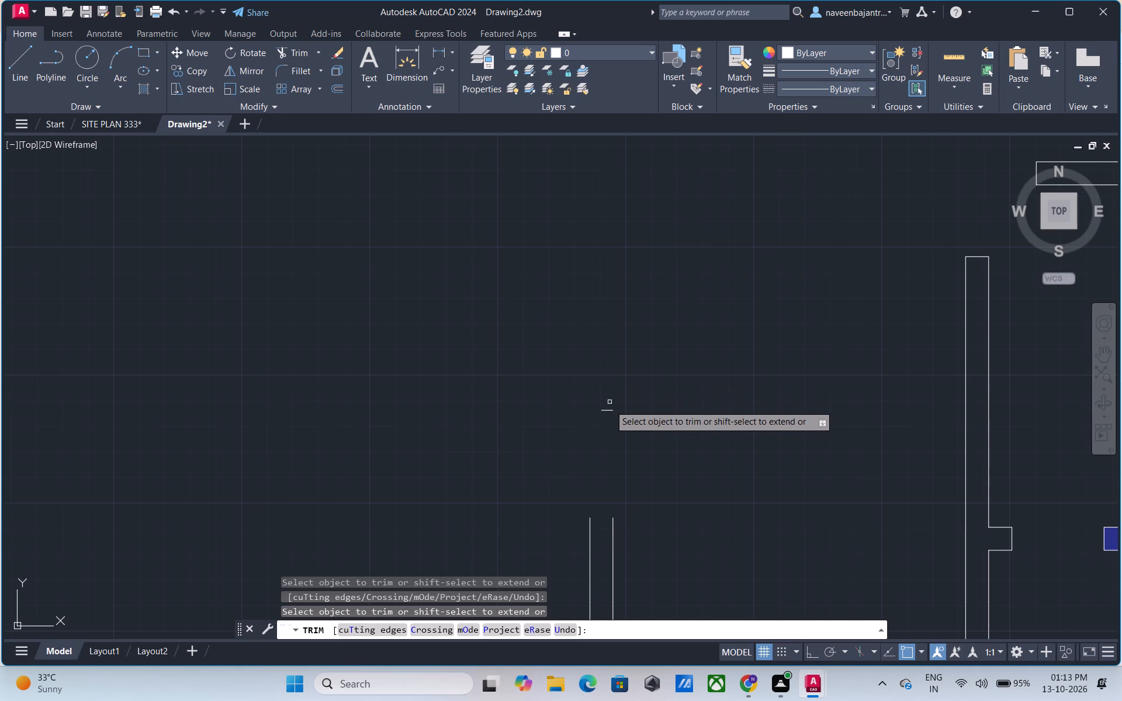
left_click(610, 411)
Trim away the rest of the west wall down to the southwest corner and both south wall lines as far as the south window.
scroll(618, 432, "down", 2)
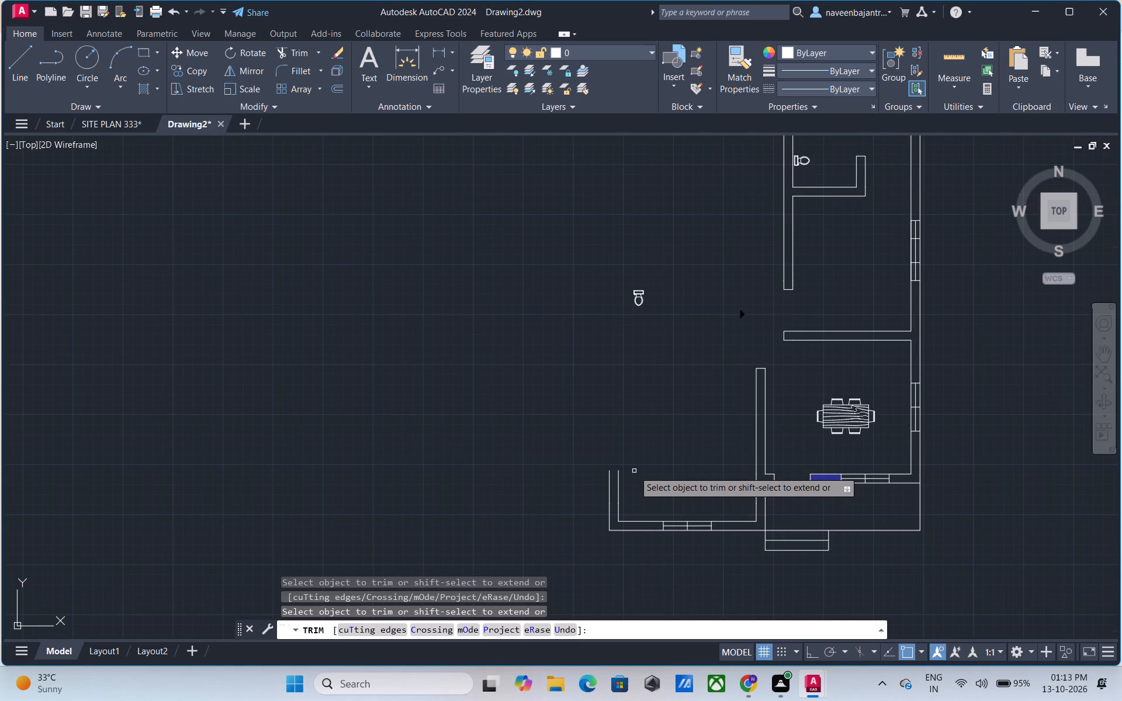
middle_click_drag(634, 458, 637, 411)
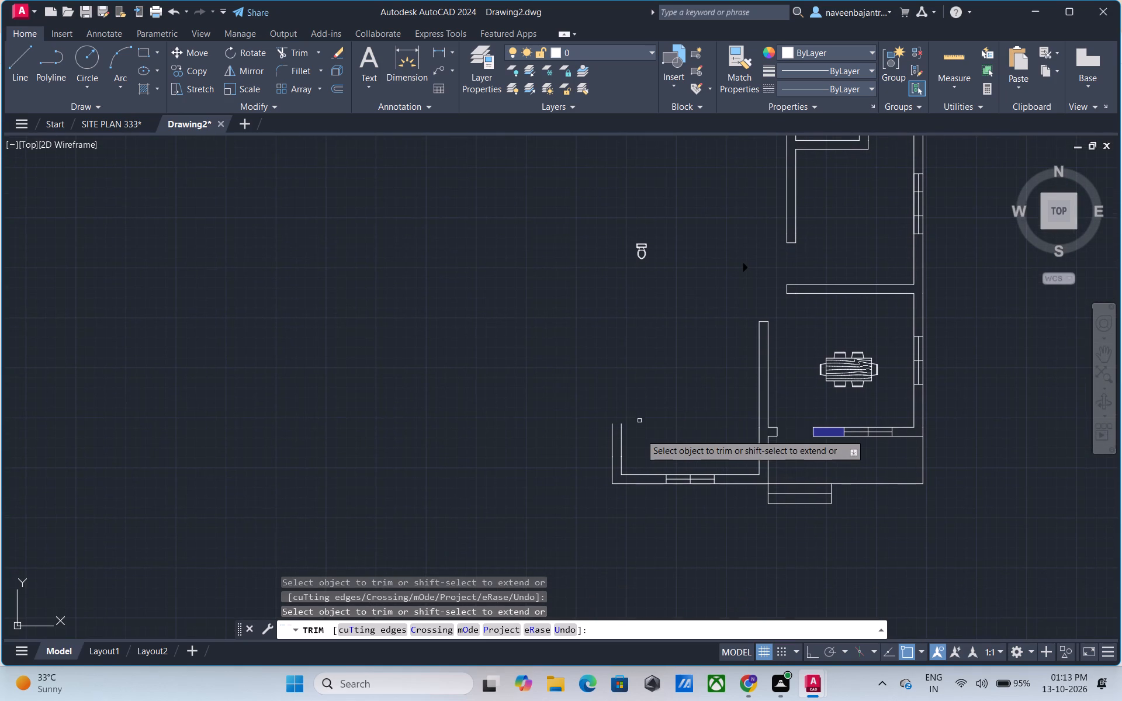
scroll(641, 442, "up", 2)
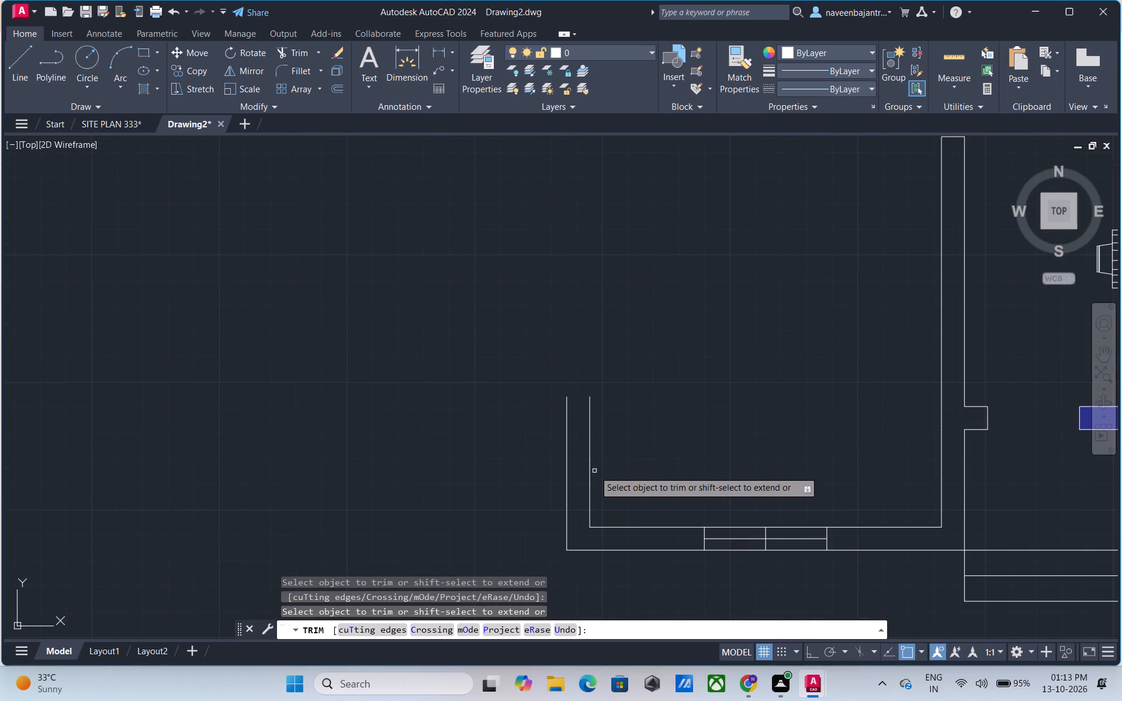
left_click(591, 479)
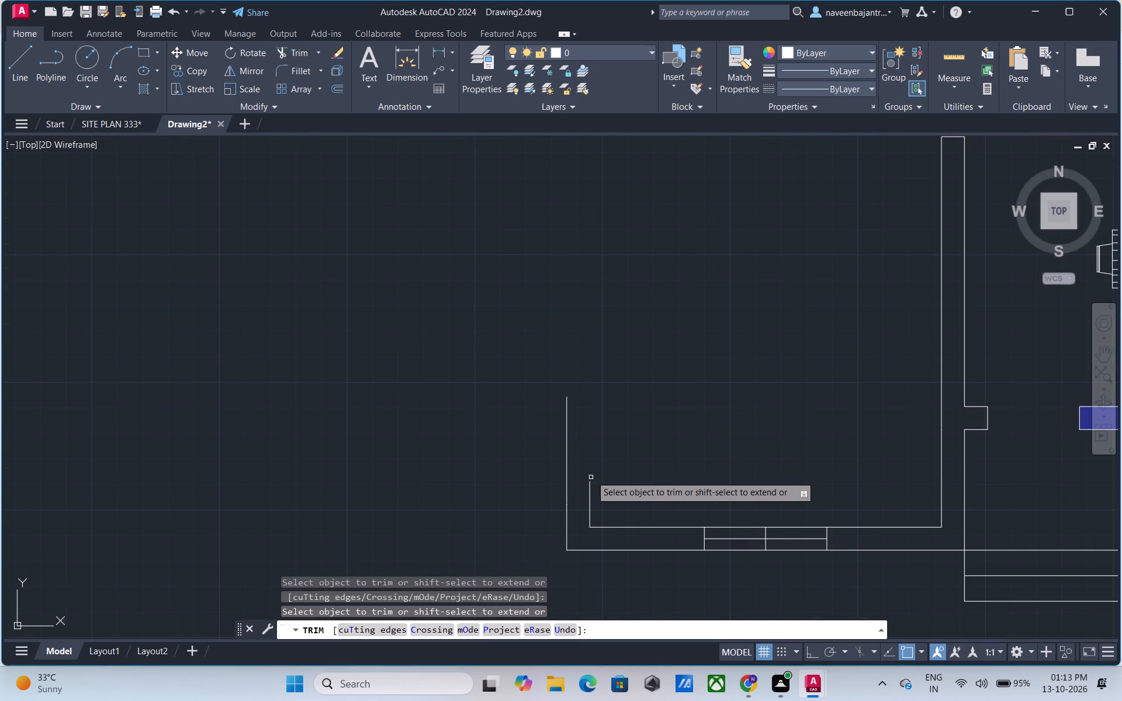
left_click(565, 449)
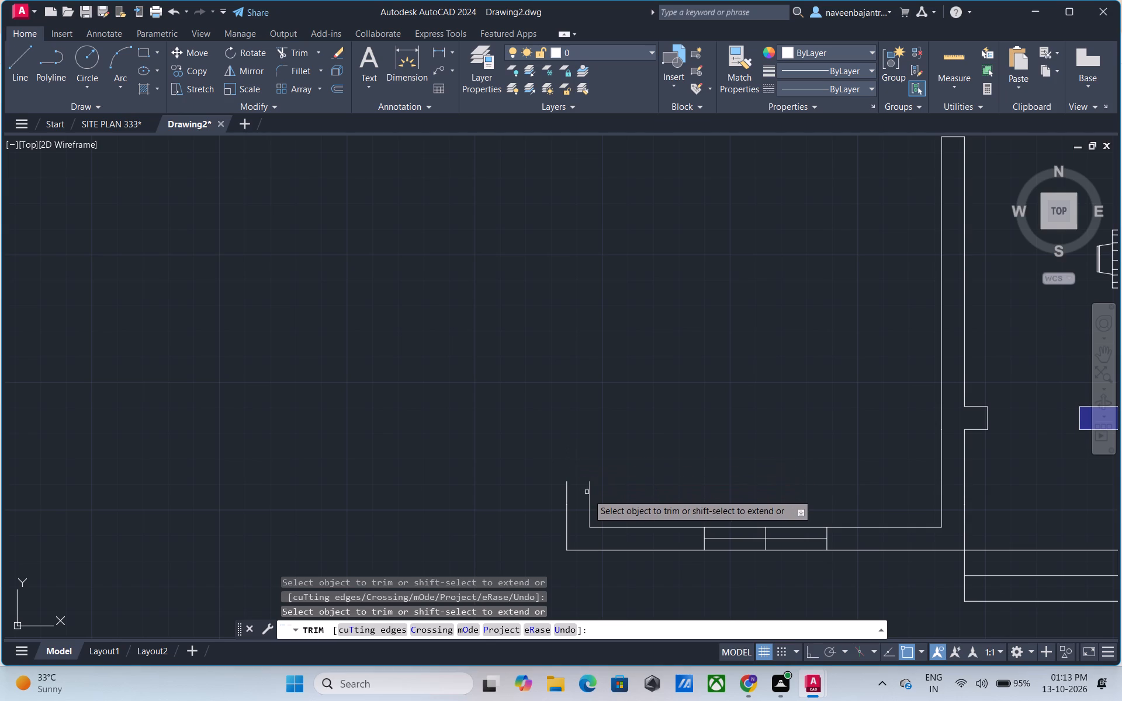
left_click(590, 497)
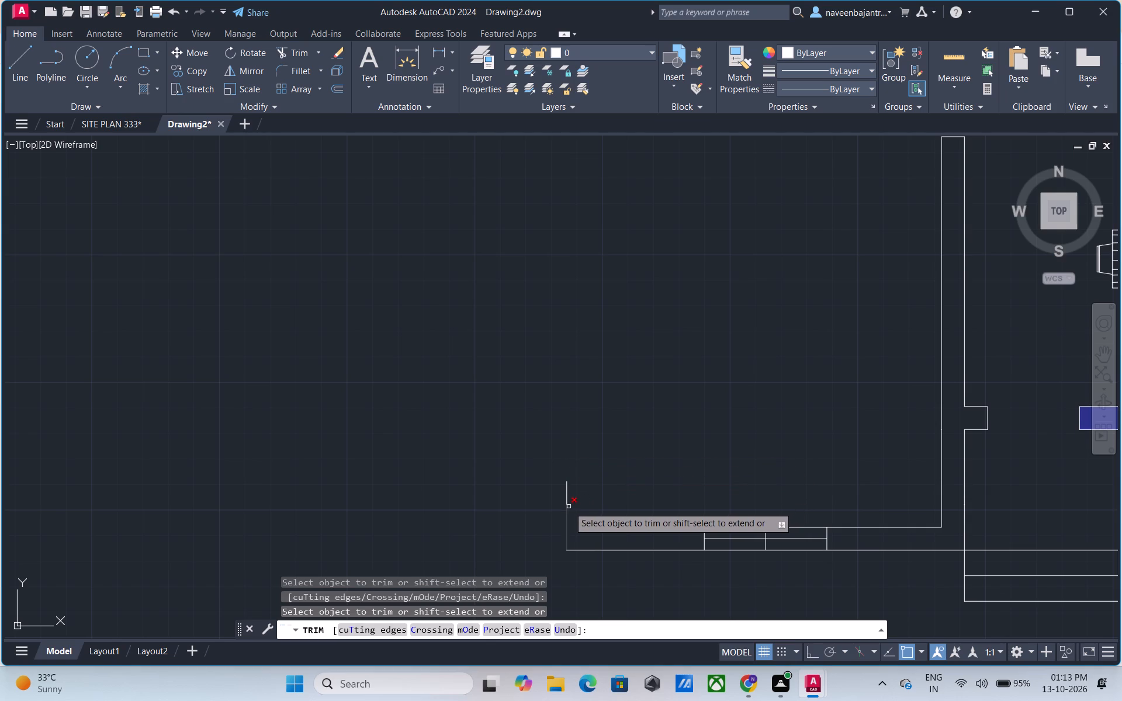
left_click(567, 485)
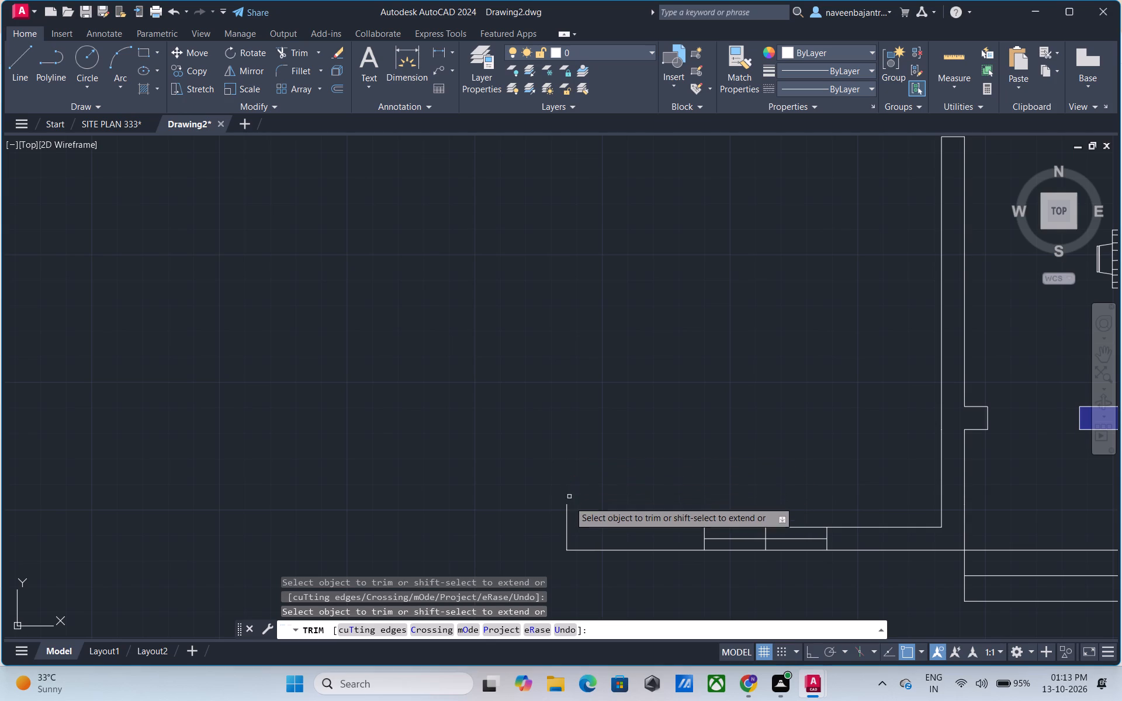
left_click(568, 522)
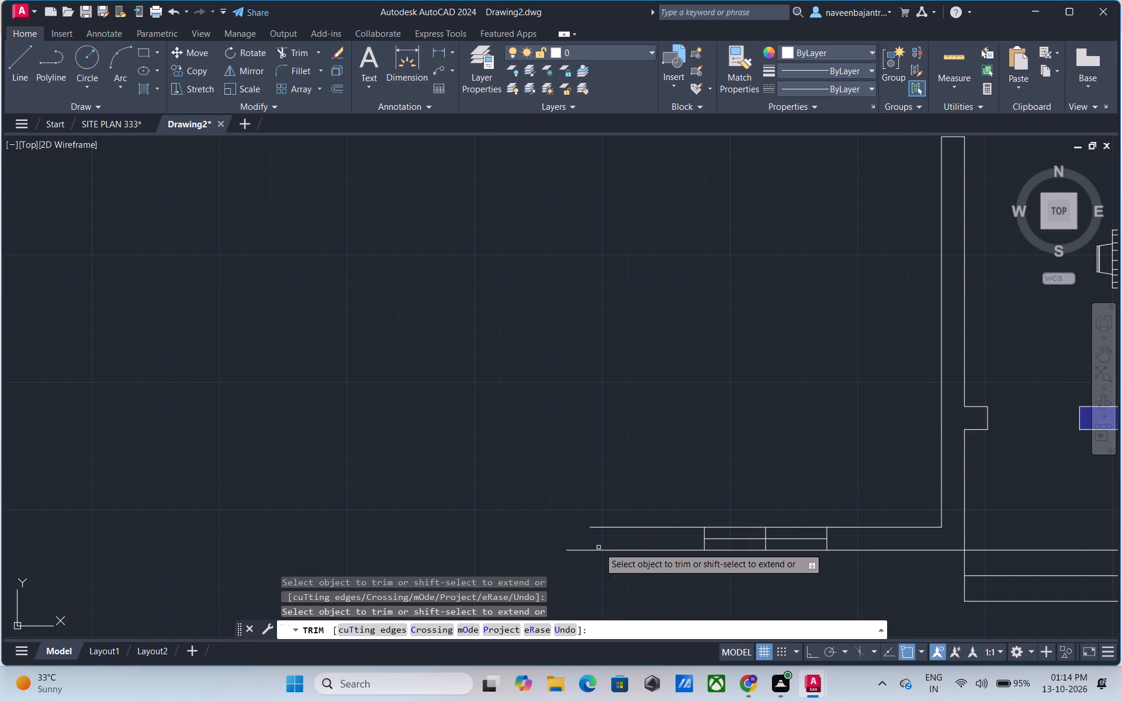
left_click(605, 552)
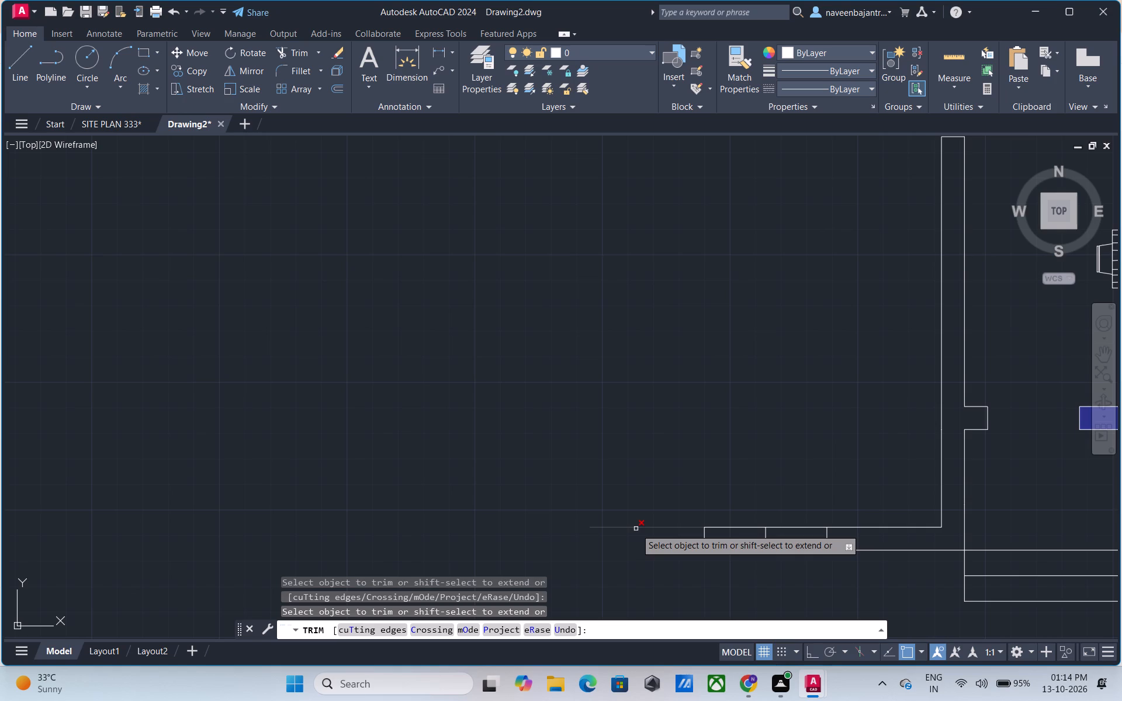
left_click(636, 529)
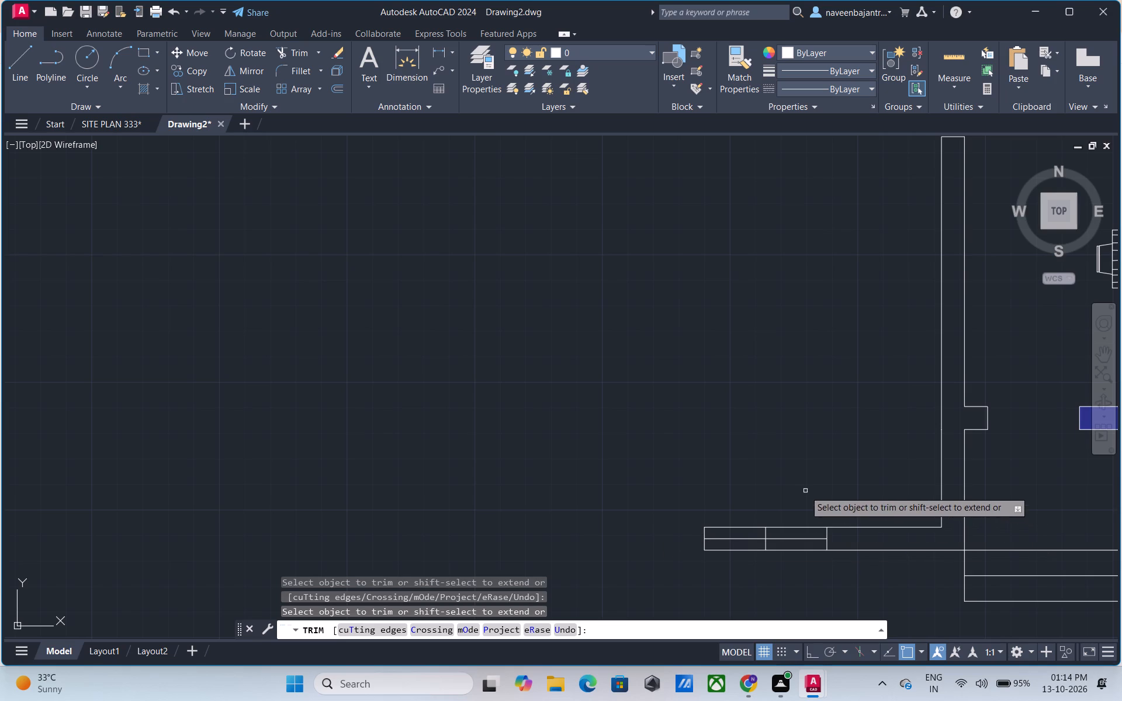
Trim away the south wall's window symbol, including its side lines, cross lines and centre line.
middle_click_drag(805, 491, 442, 373)
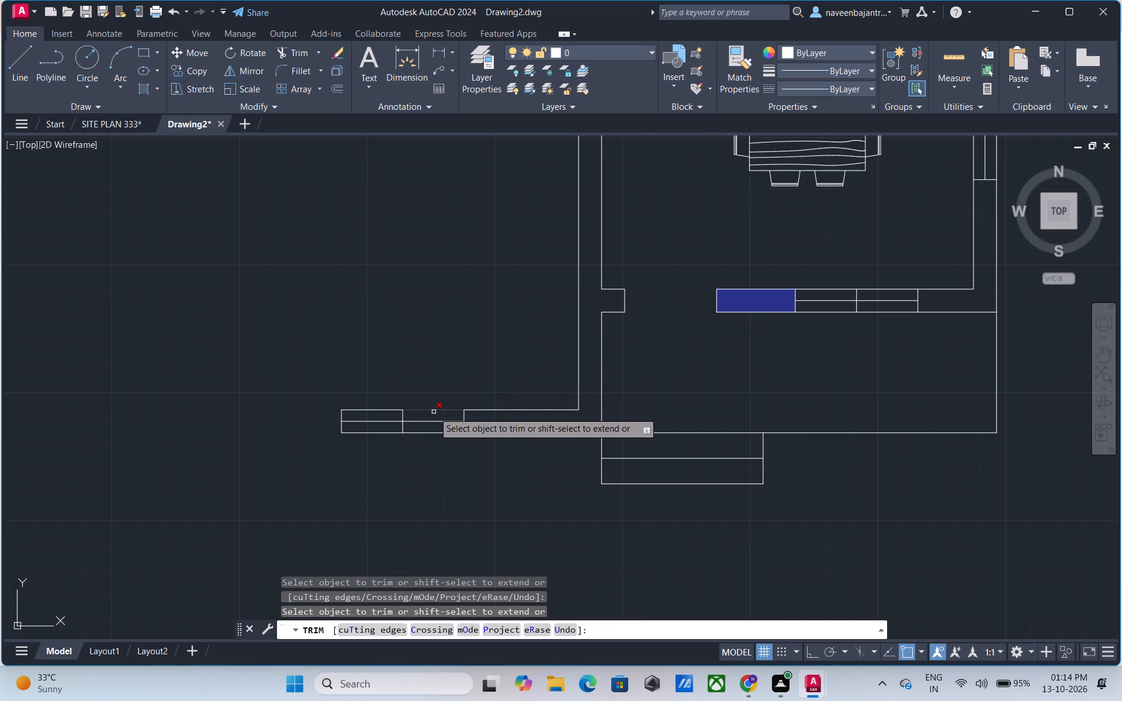
left_click(434, 411)
left_click(432, 434)
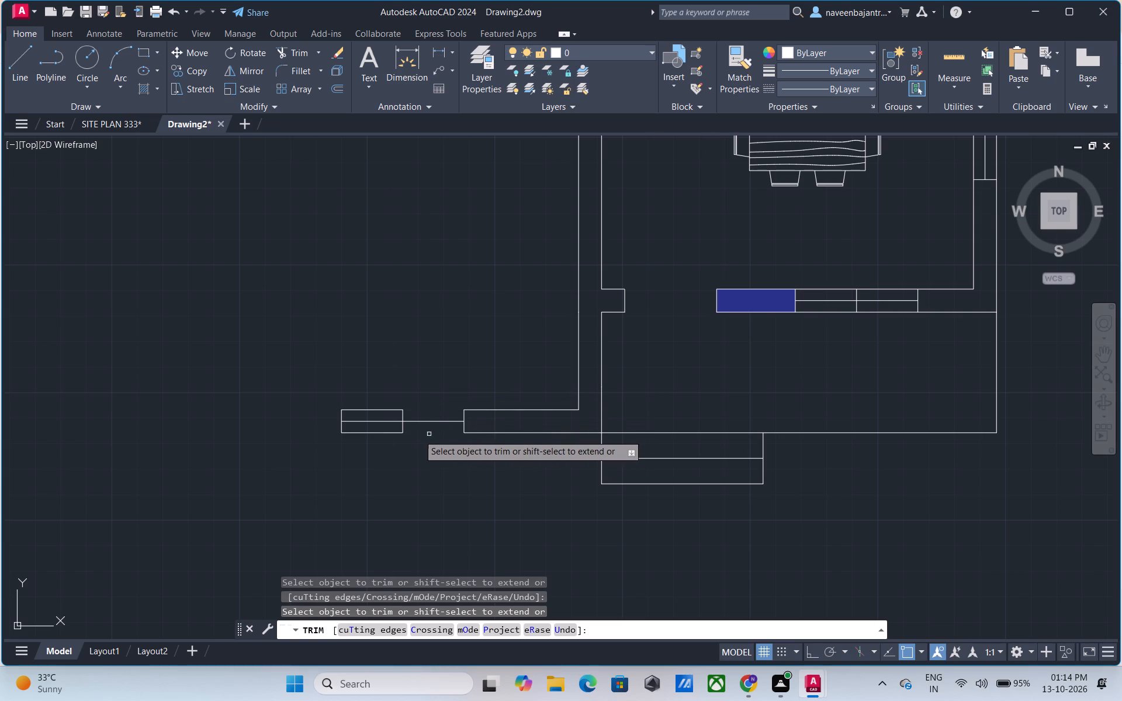
left_click(382, 434)
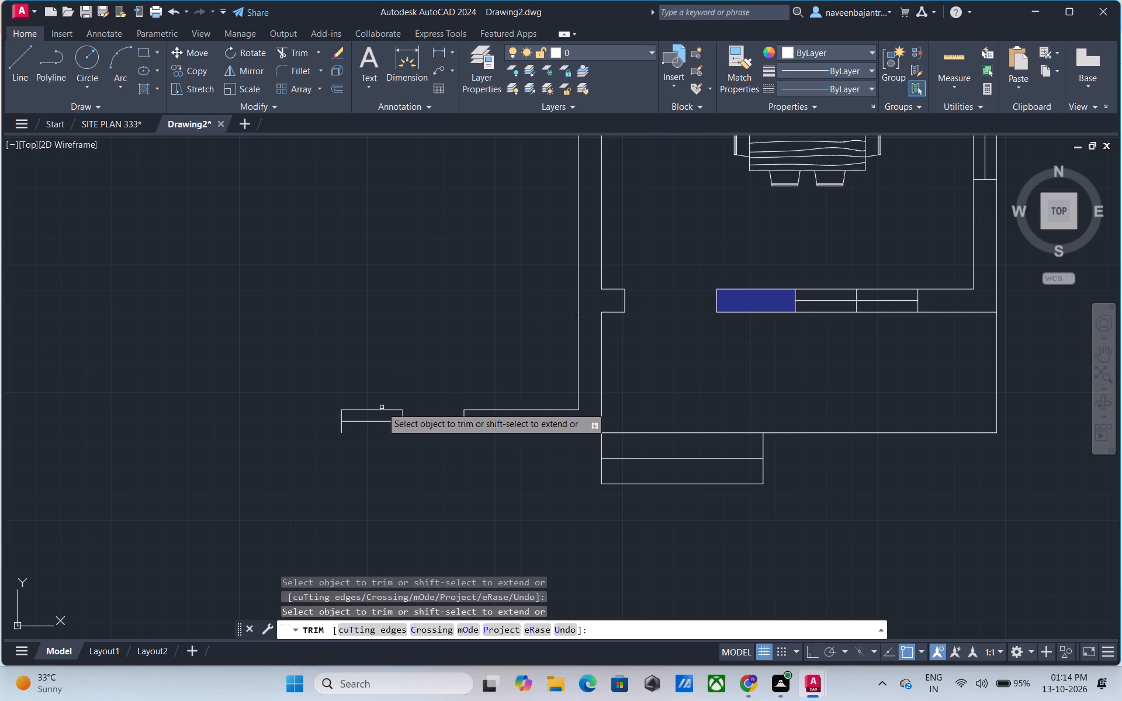
left_click(382, 408)
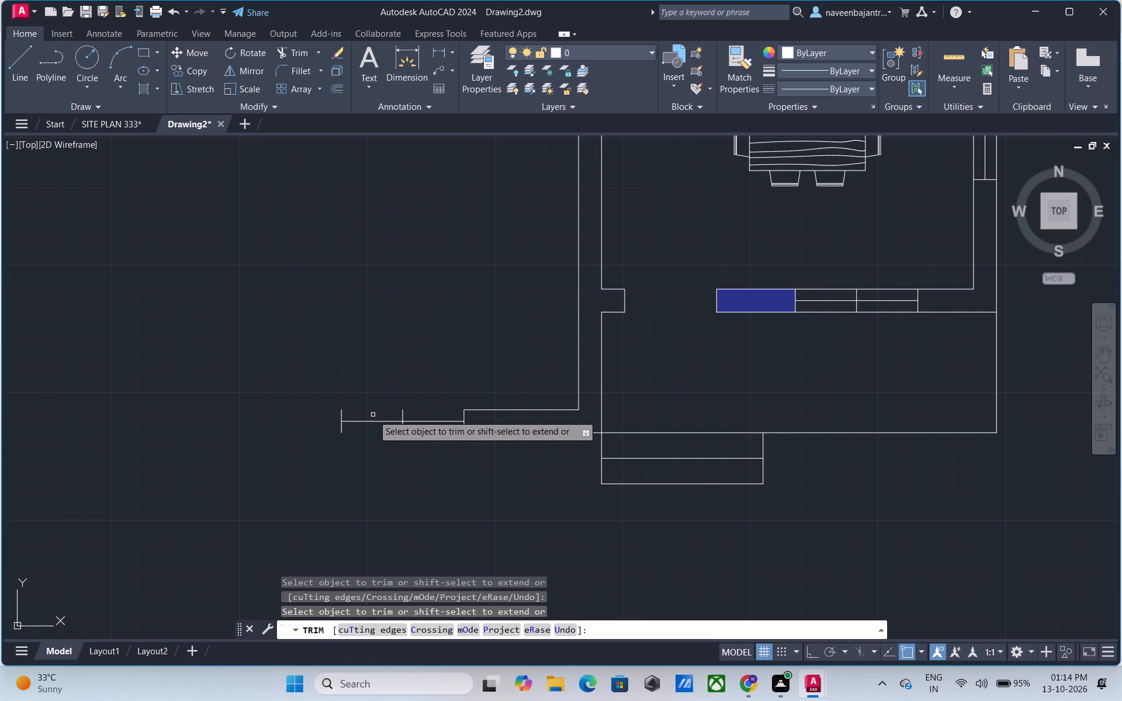
left_click(401, 416)
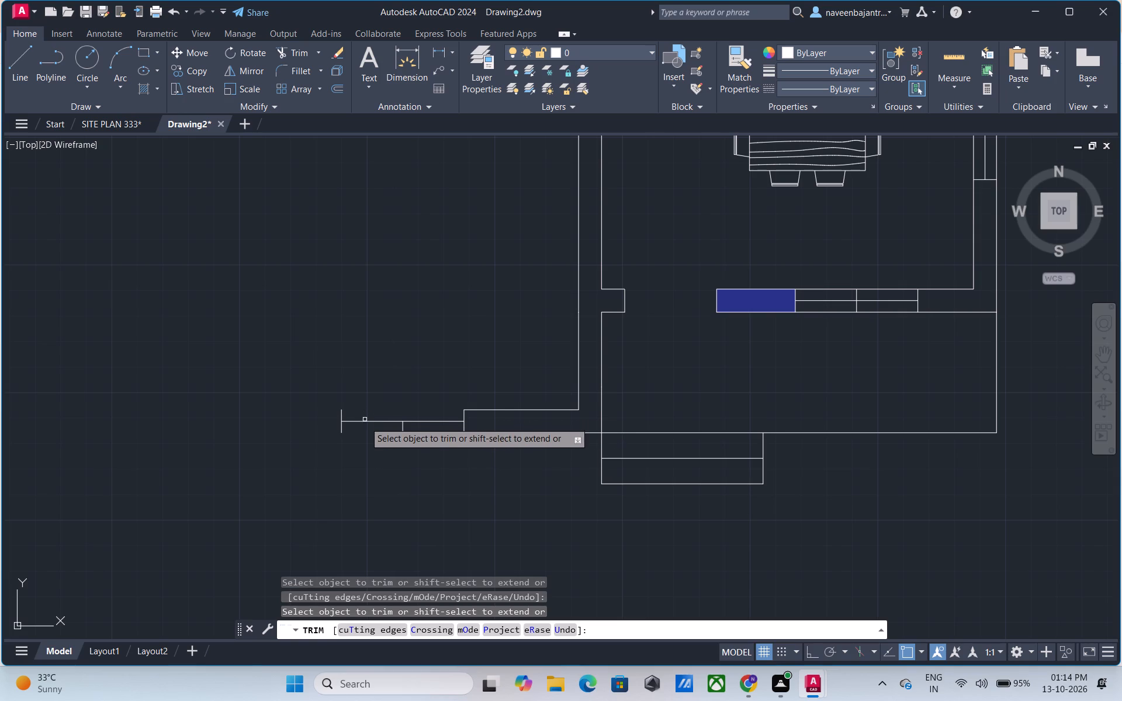
left_click(365, 423)
left_click(341, 417)
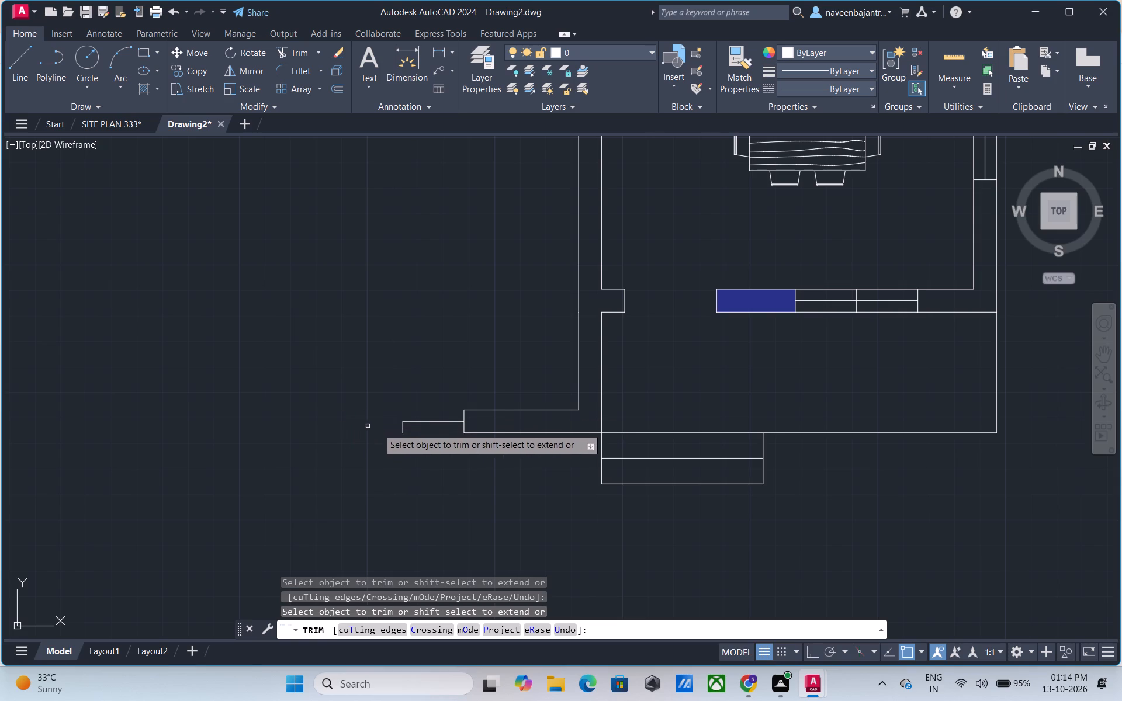
left_click(404, 432)
left_click(422, 423)
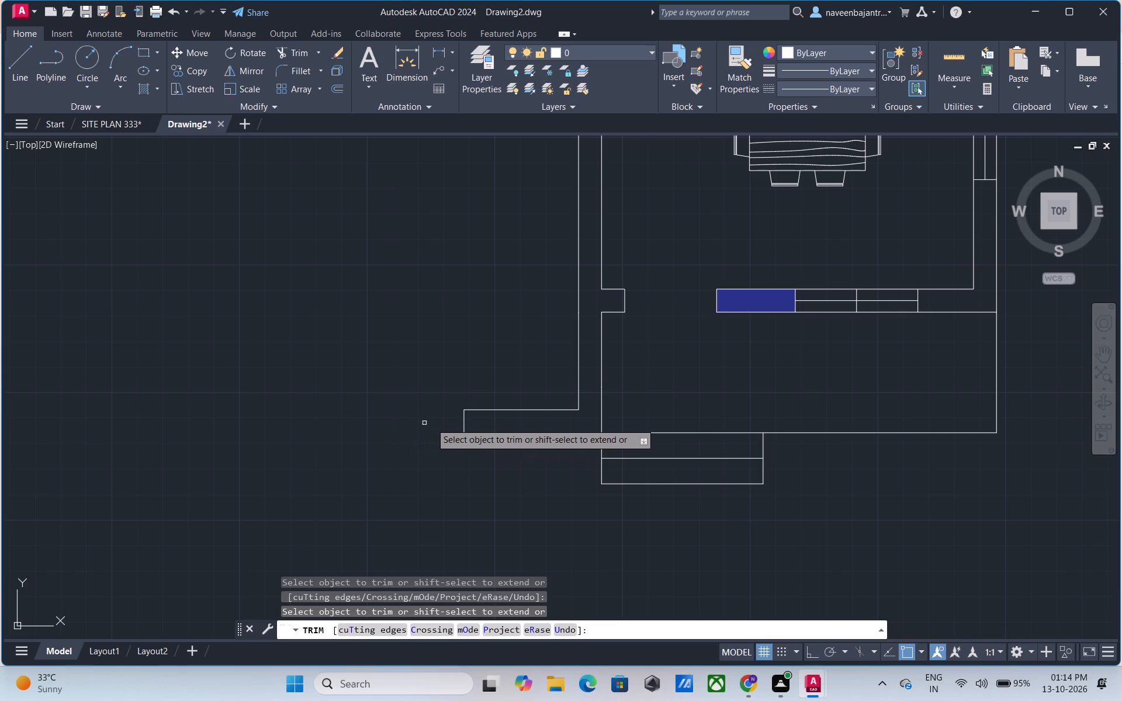
Trim away both south wall lines east of the removed window, along with the short end line.
left_click(533, 411)
left_click(504, 432)
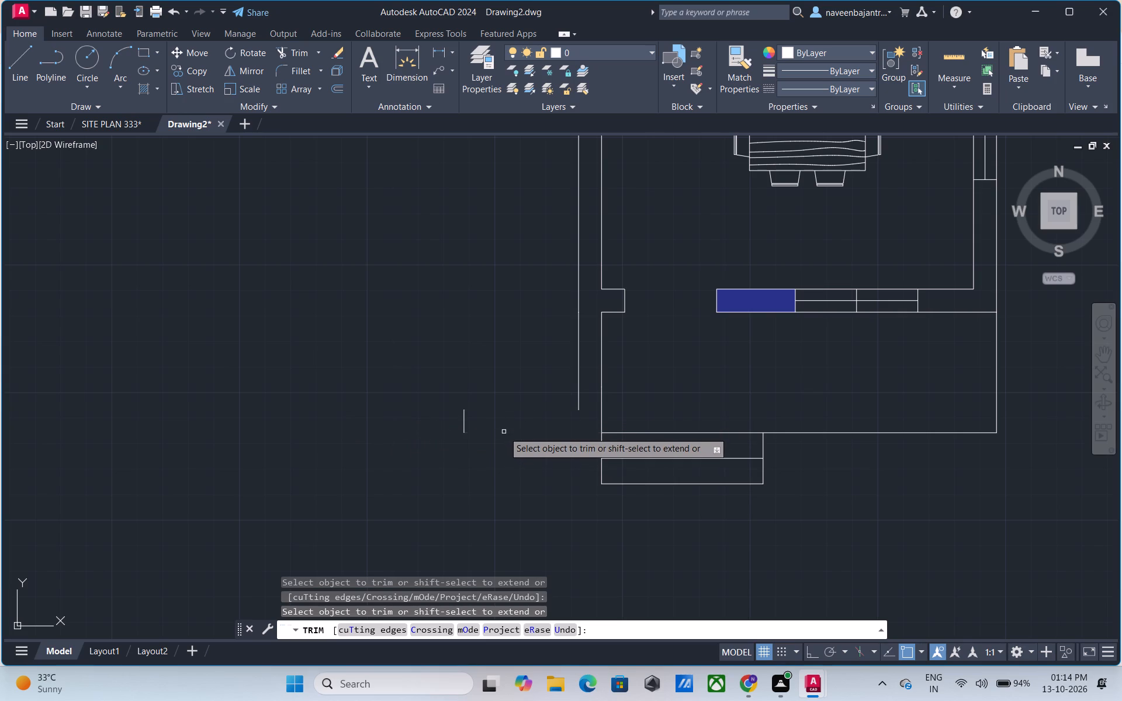
left_click(462, 426)
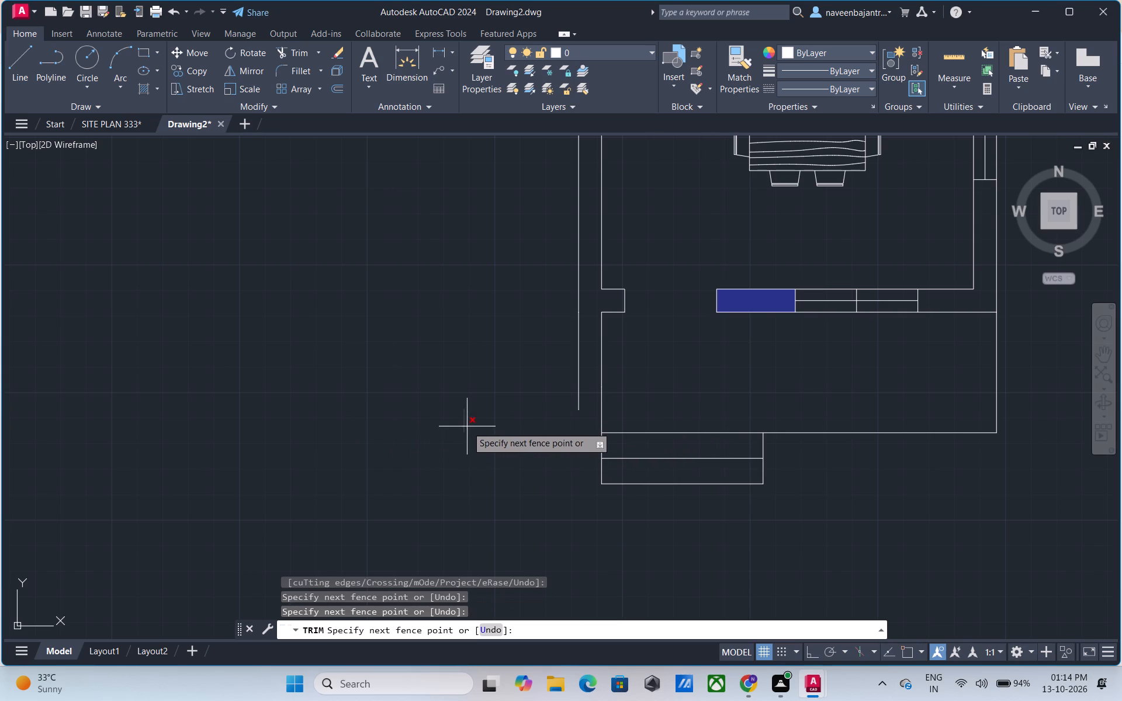
left_click(467, 426)
Trim the outer line of the dining room's west wall back to the dining room's south wall line.
middle_click_drag(525, 436, 382, 512)
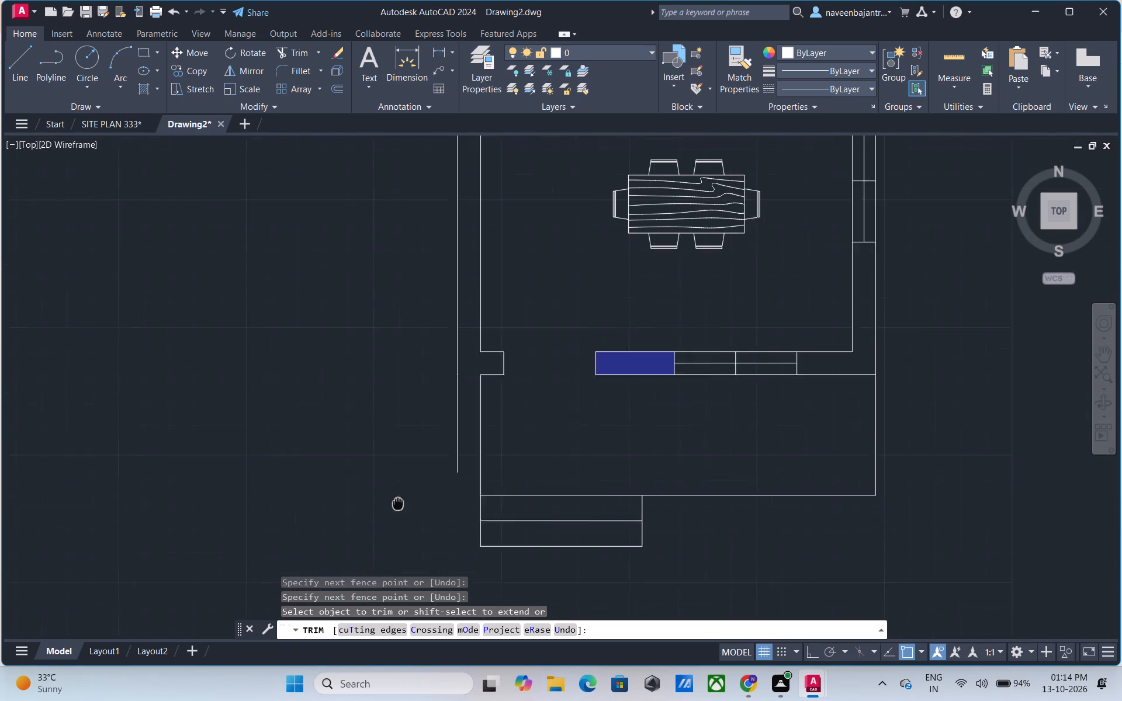
middle_click_drag(382, 512, 380, 514)
scroll(380, 514, "down", 1)
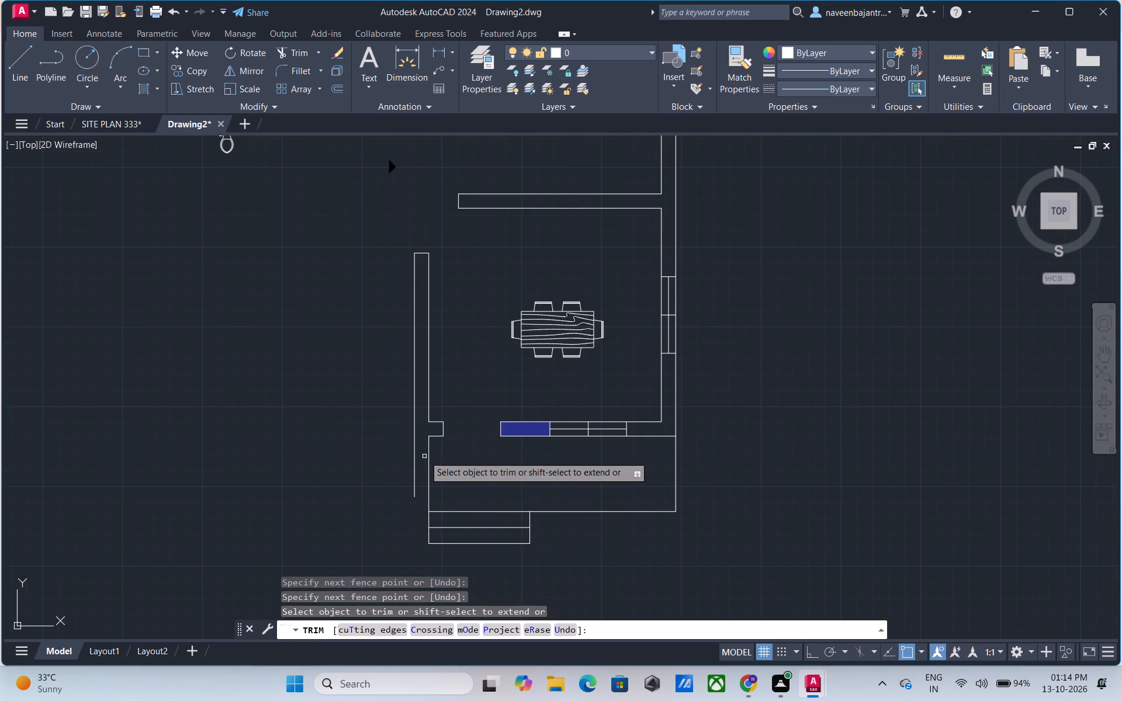
left_click(415, 481)
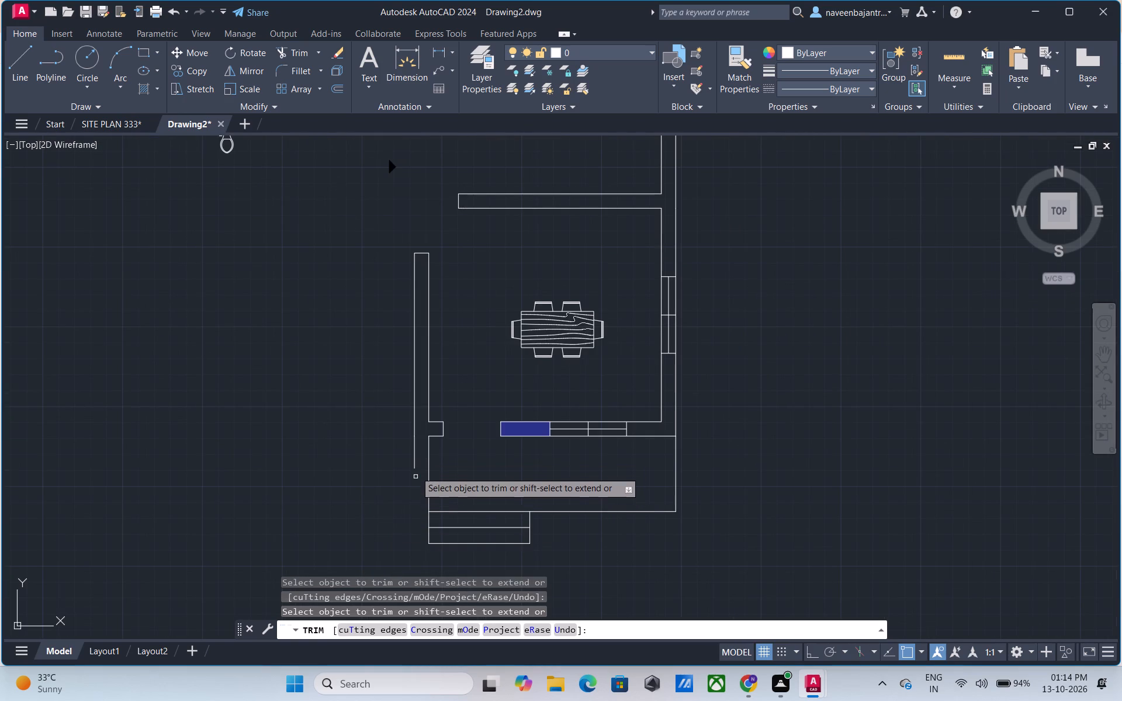
left_click(415, 463)
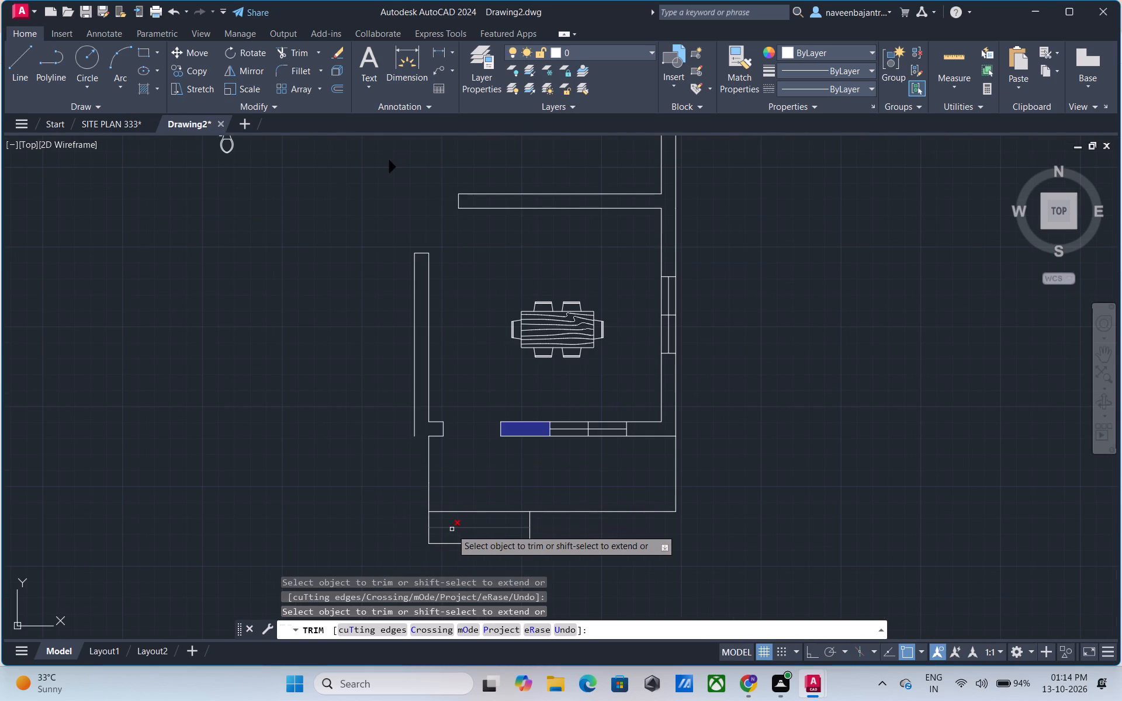
Trim away all lines of the entrance steps below the porch.
left_click(452, 529)
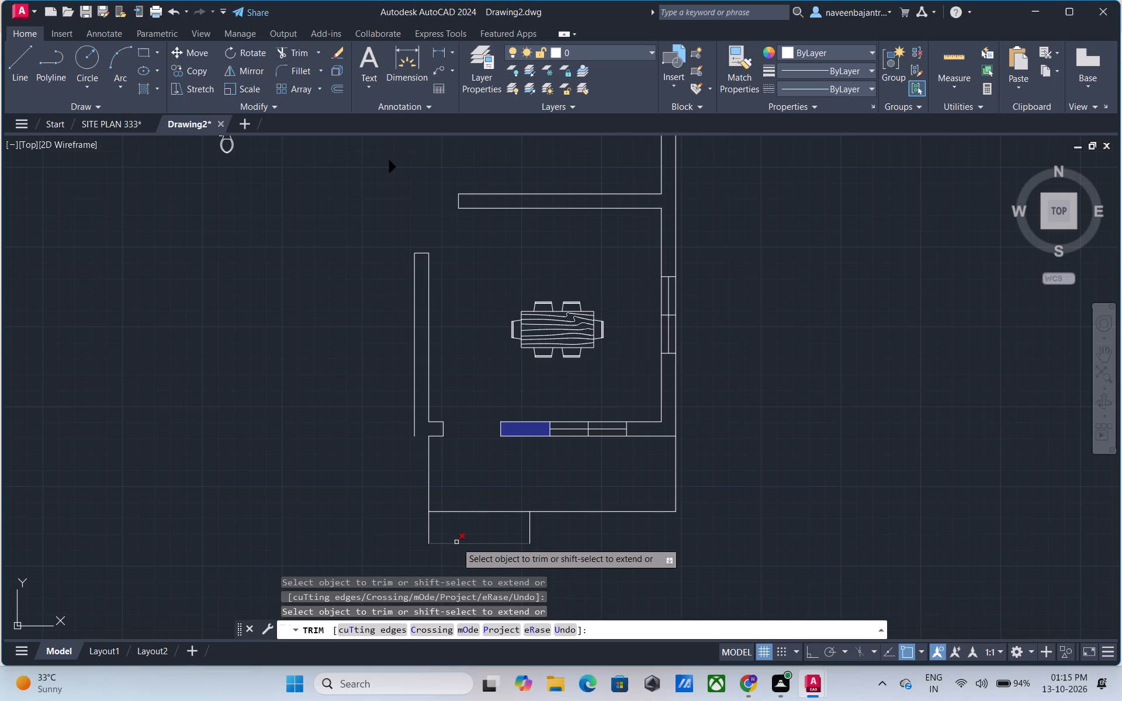
left_click(456, 542)
left_click(529, 525)
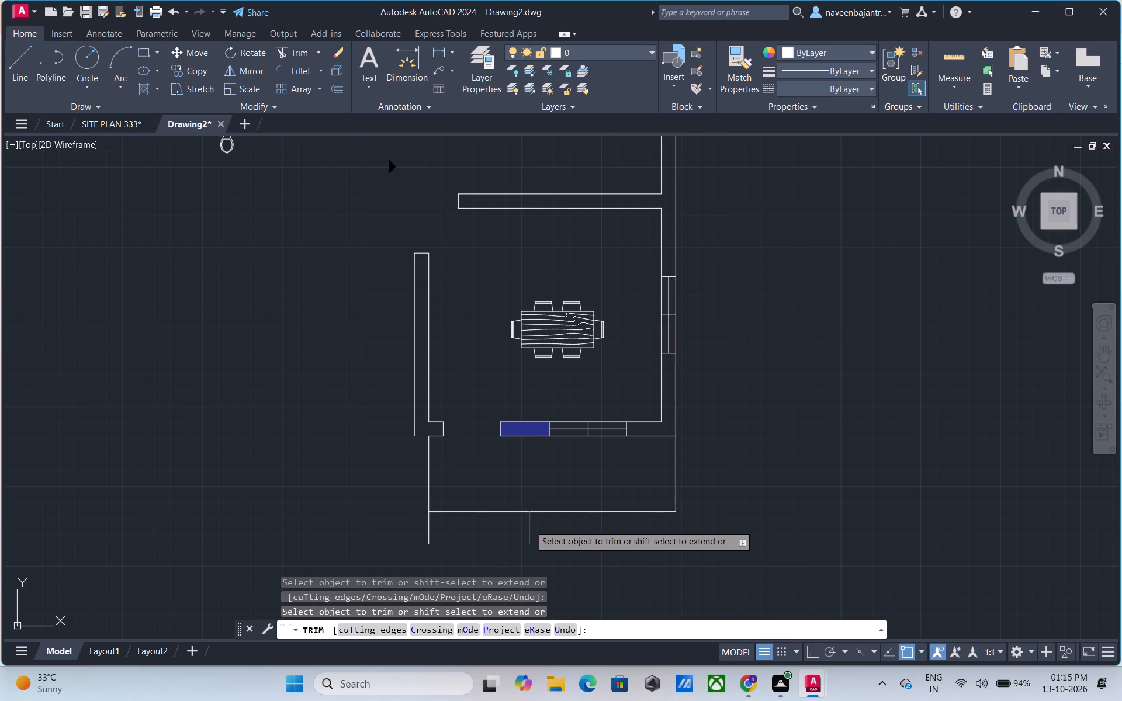
left_click(428, 528)
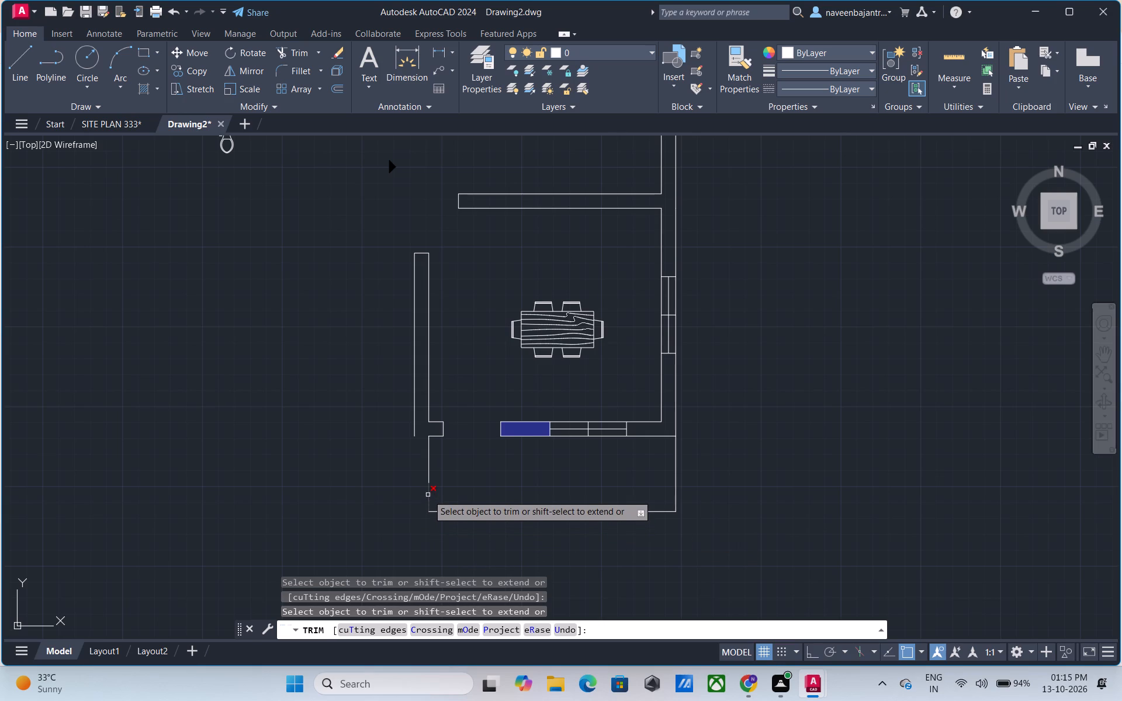
Trim away the porch's west edge line up to the dining room's wall stub.
left_click(428, 495)
left_click(429, 480)
left_click(430, 467)
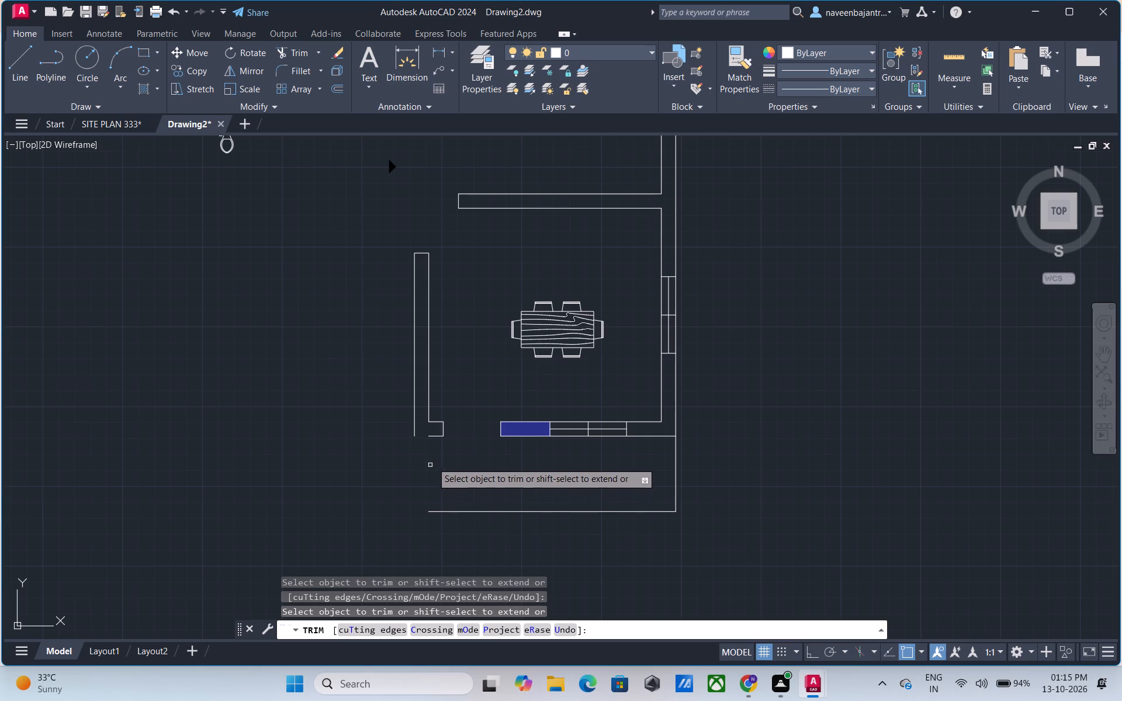
Trim away the short wall stub and the dining room's entire west wall, including its end cap and leftover outer line piece.
left_click(434, 438)
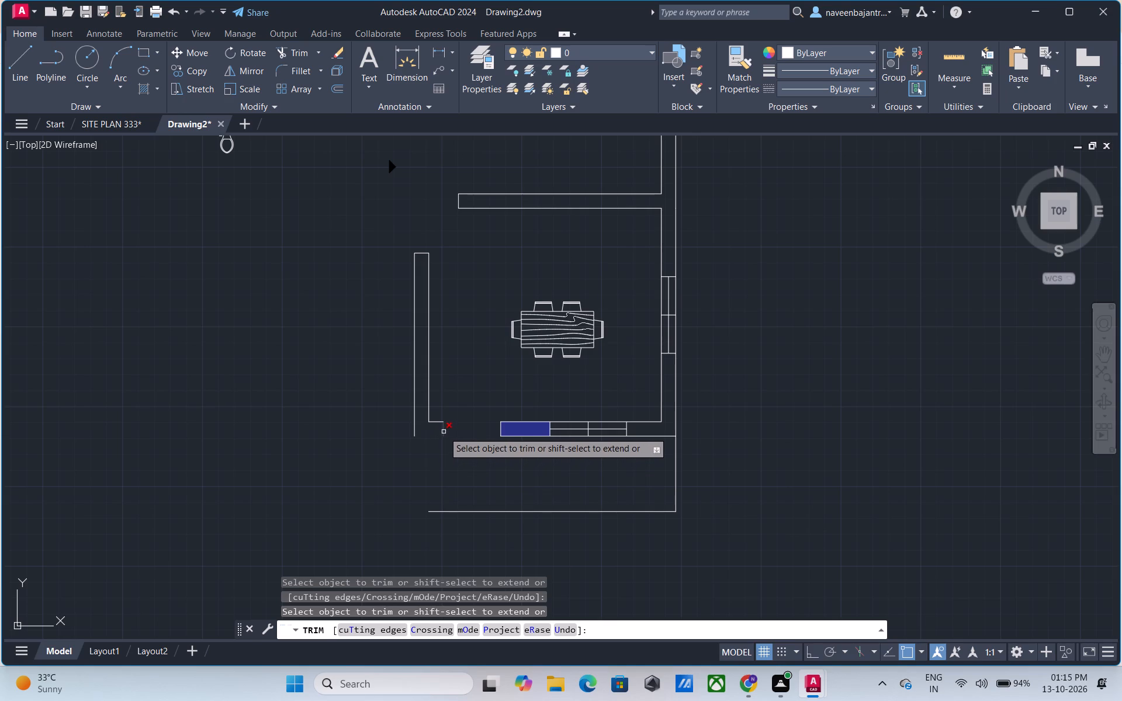
left_click(444, 432)
left_click(444, 422)
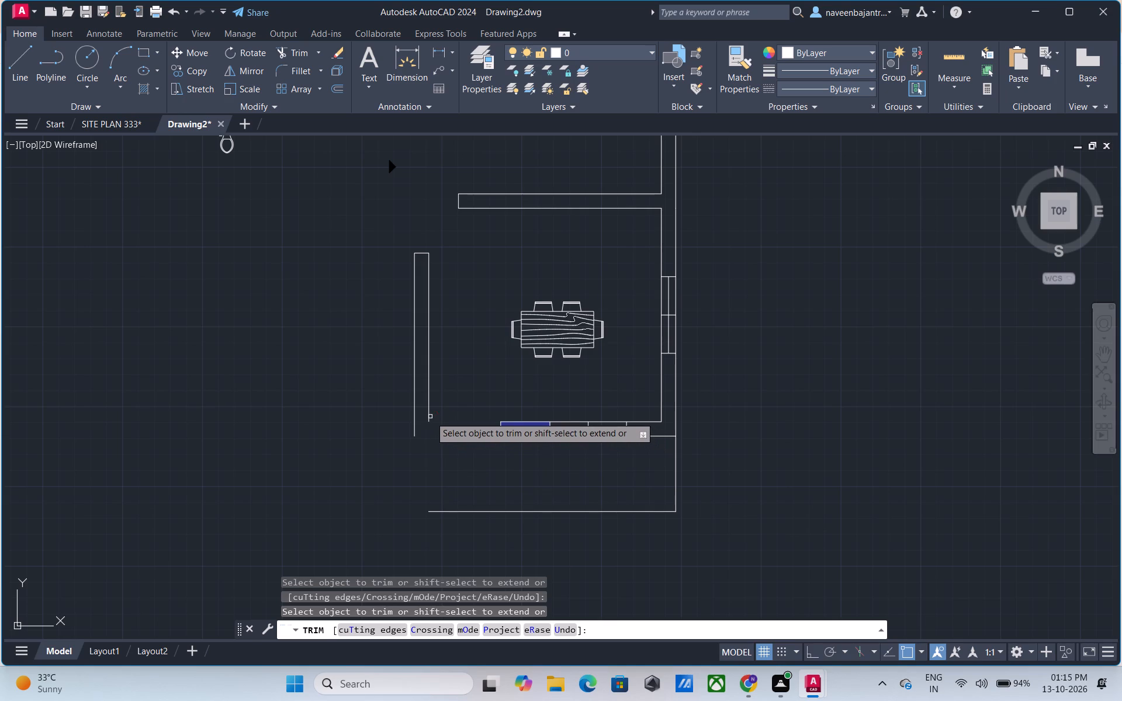
left_click(430, 417)
left_click(415, 398)
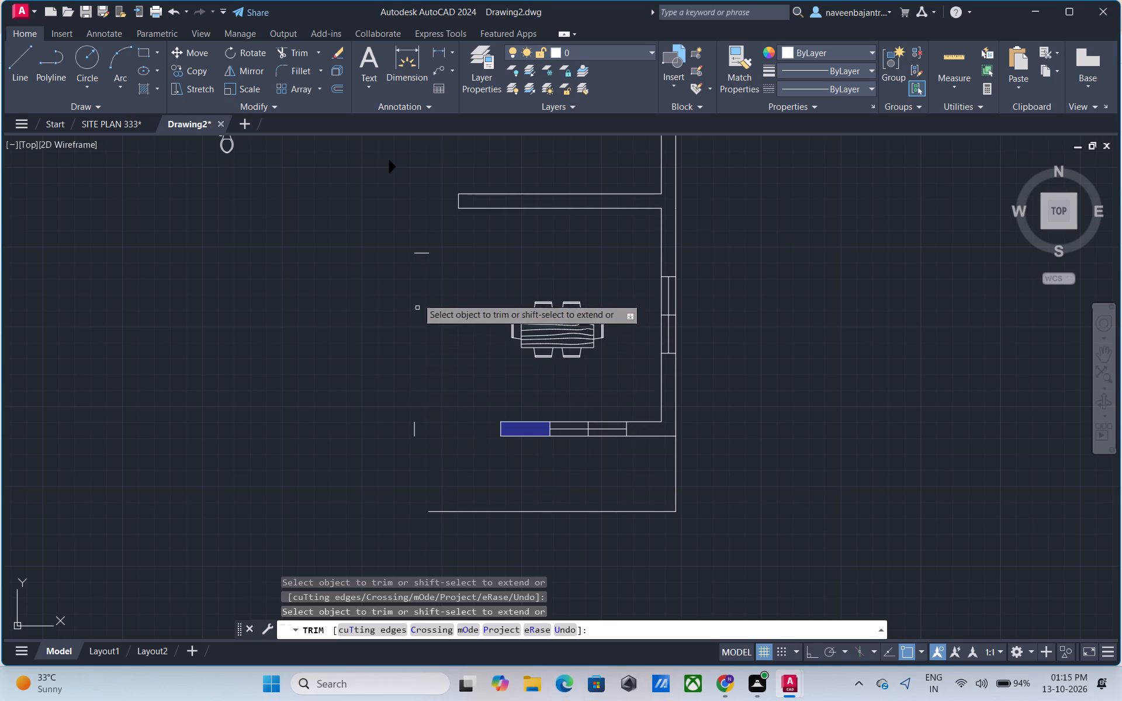
left_click(420, 252)
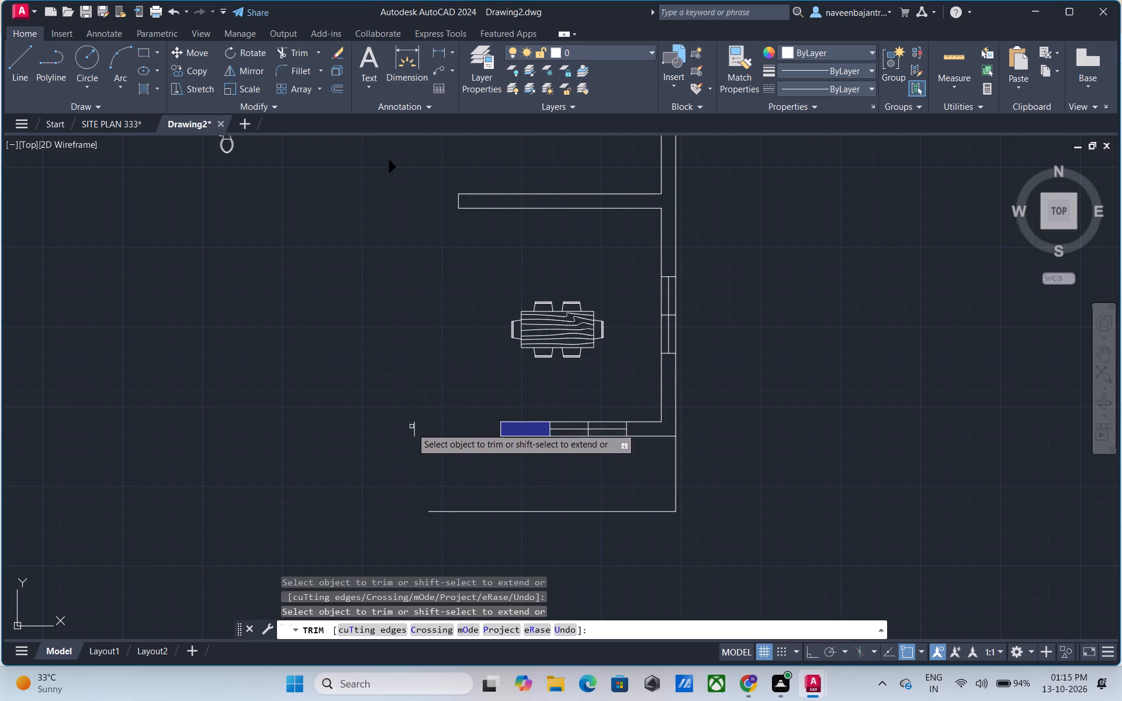
left_click(413, 430)
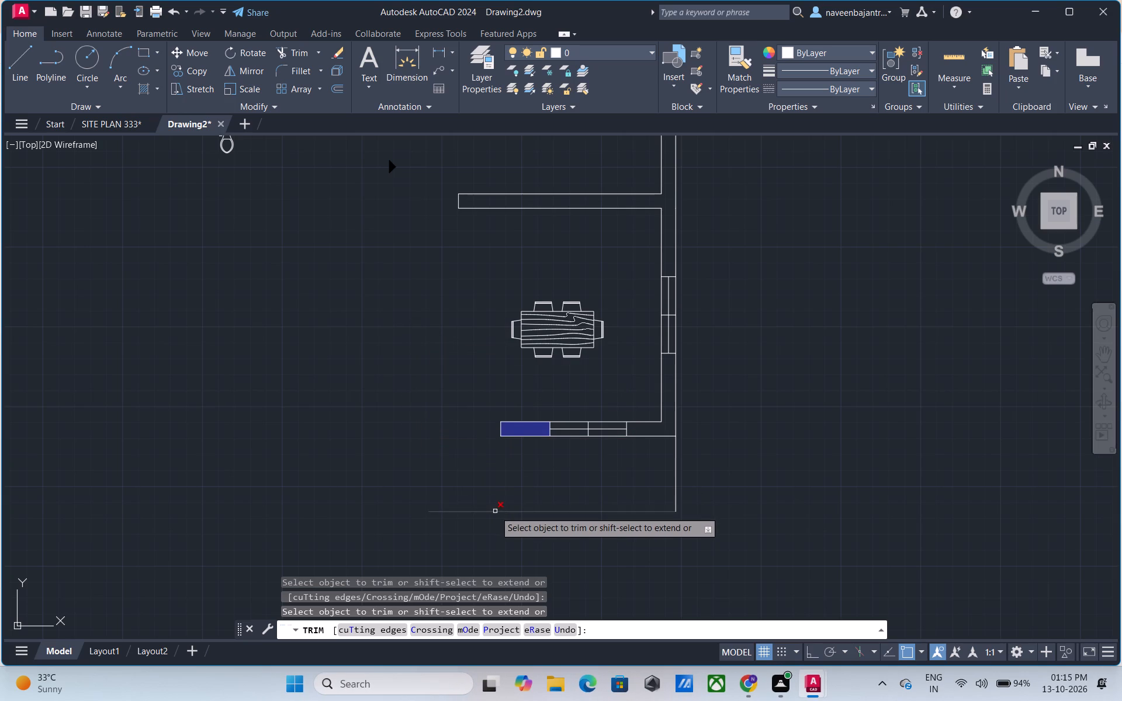
Trim away the porch's south edge line and its east edge line below the dining room's southeast corner.
left_click(495, 511)
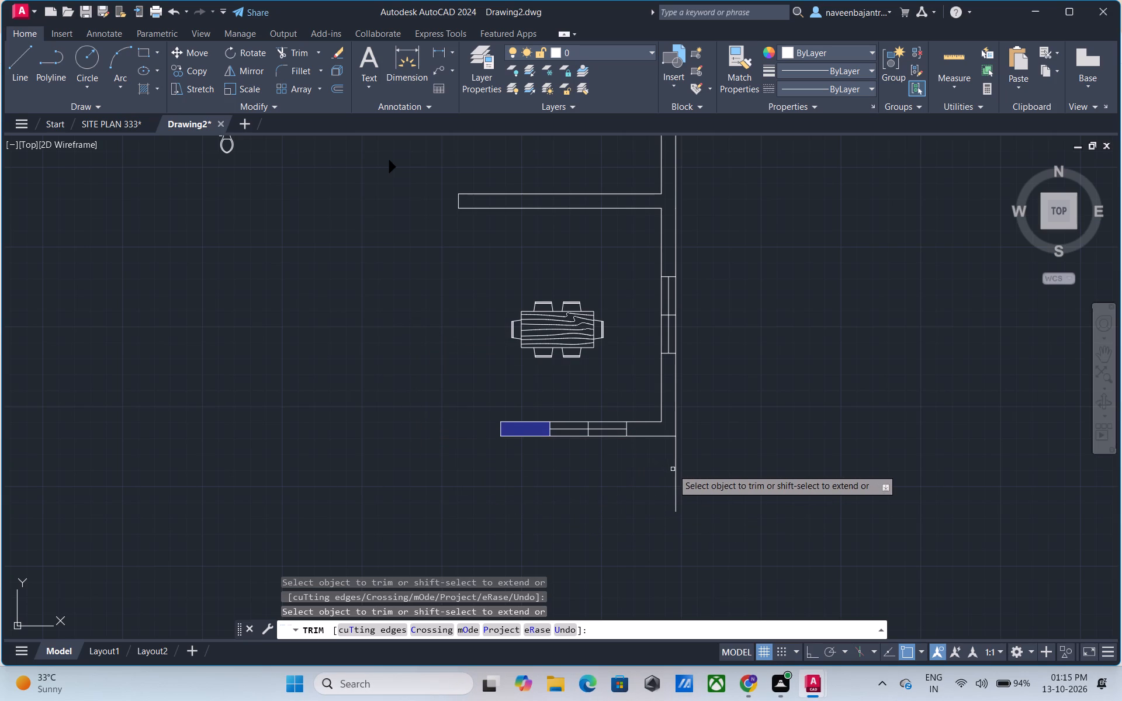
left_click(678, 470)
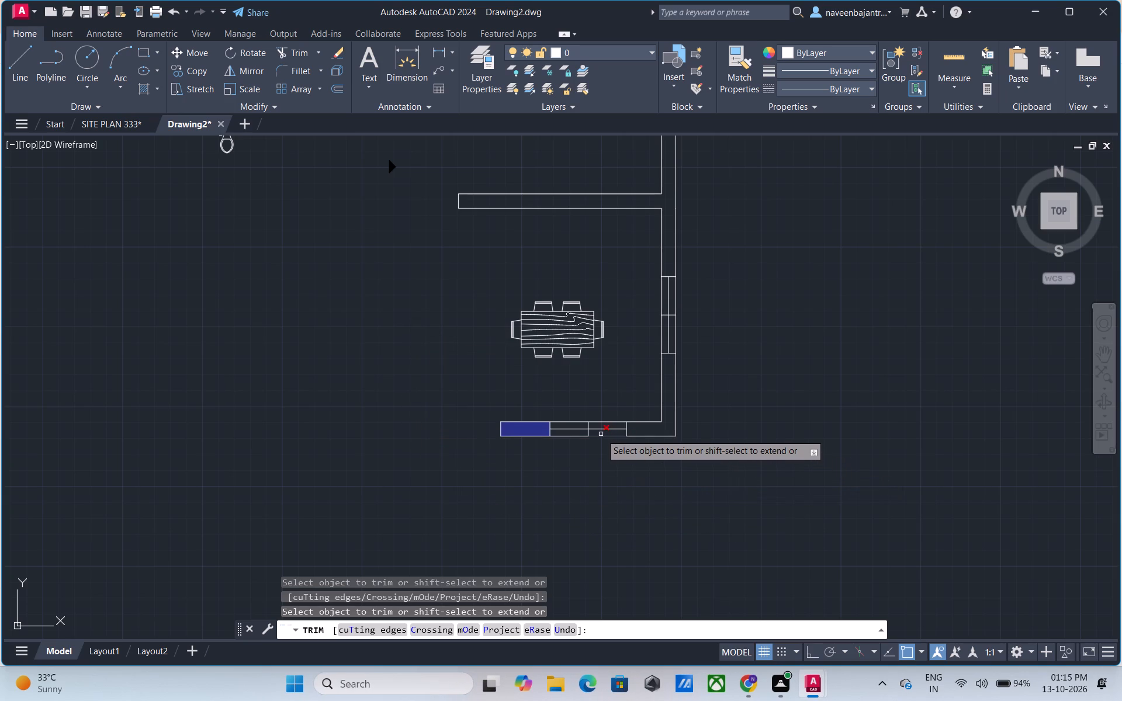
Trim away all lines of the dining room's south wall window between the hatched segment and the southeast corner wall.
left_click(601, 434)
left_click(602, 421)
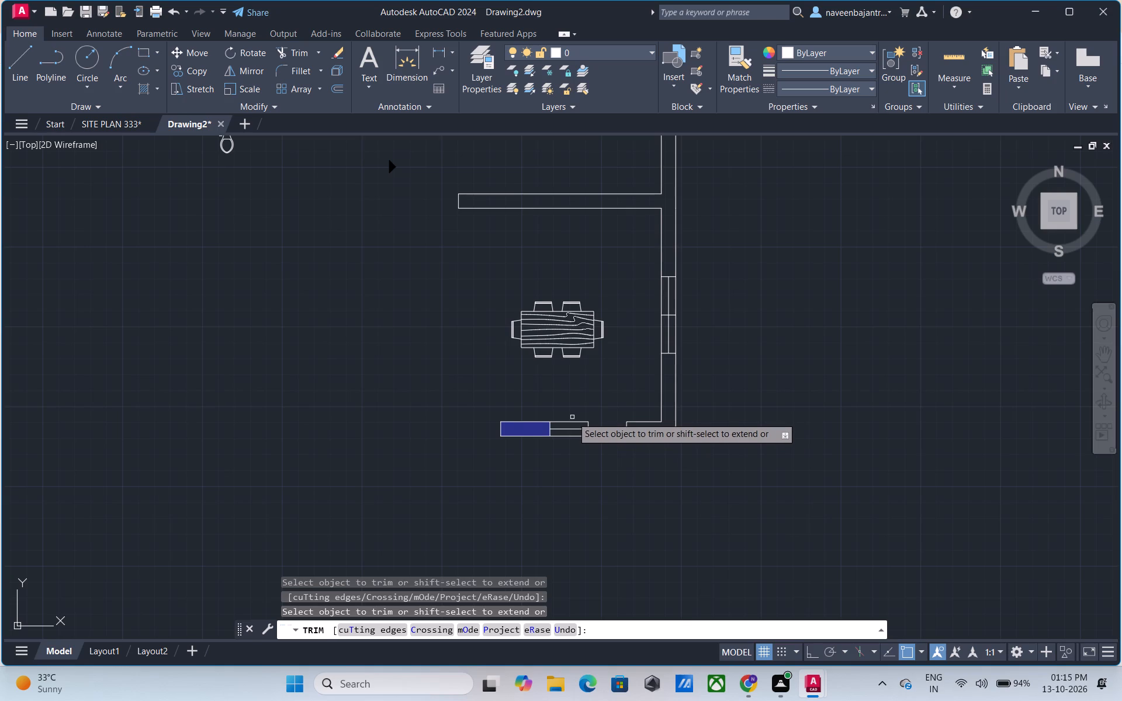
left_click(572, 420)
left_click(572, 436)
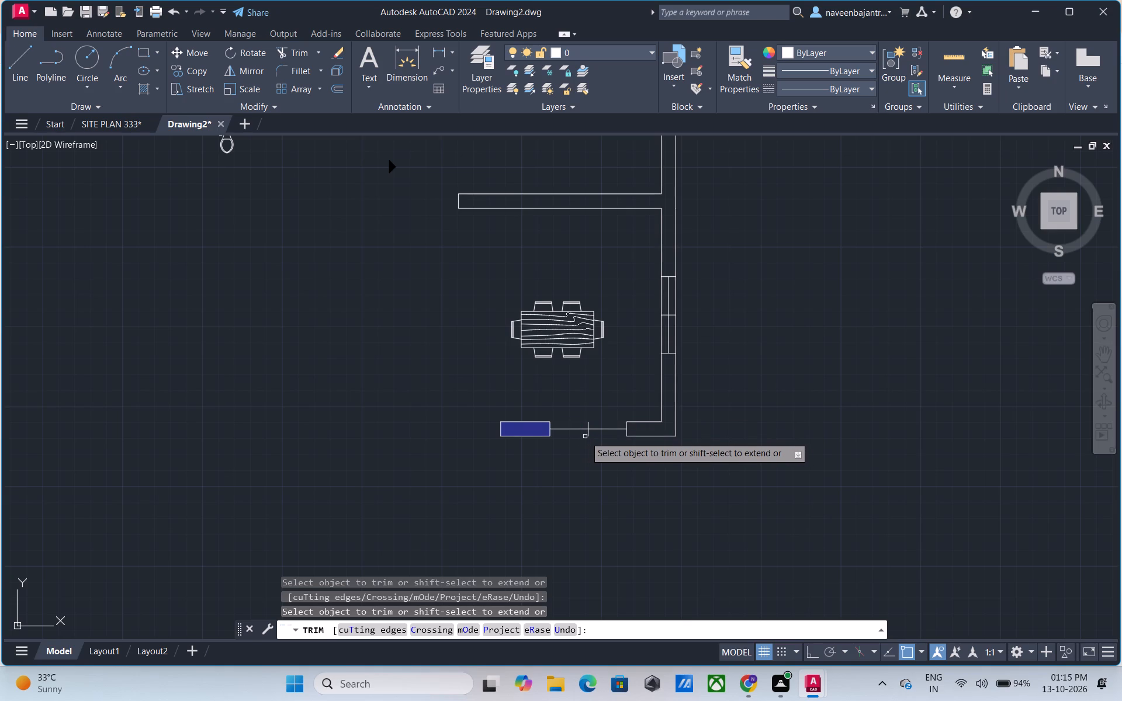
left_click(575, 429)
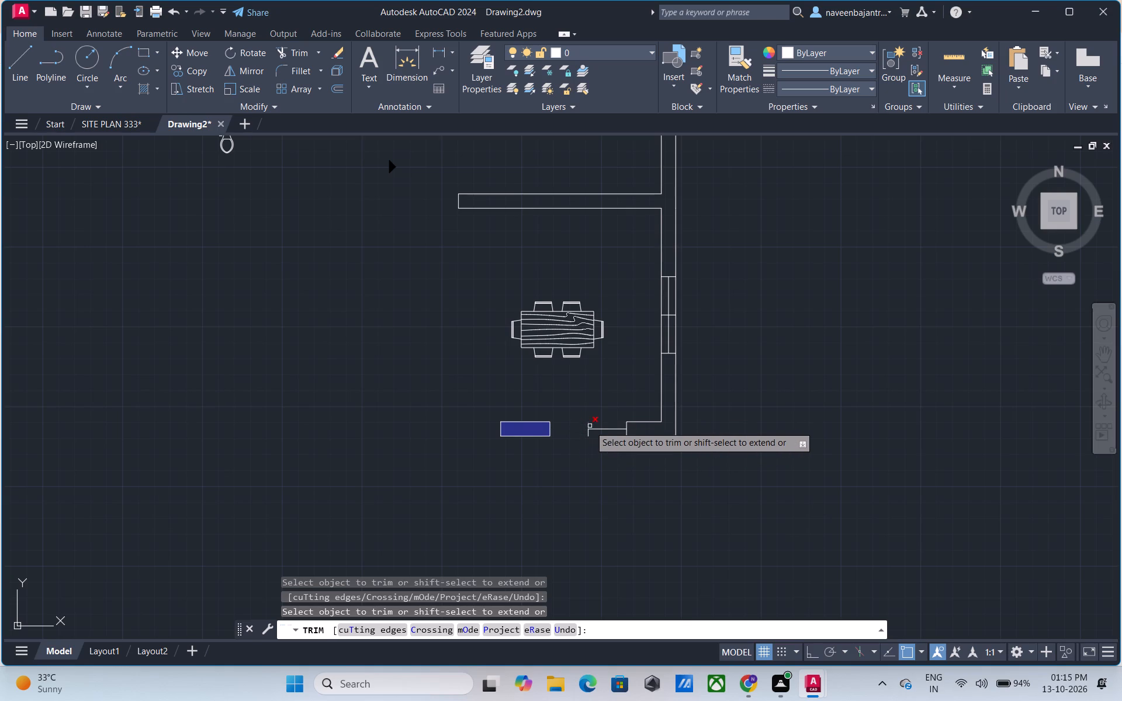
left_click(590, 426)
left_click(590, 433)
left_click(598, 431)
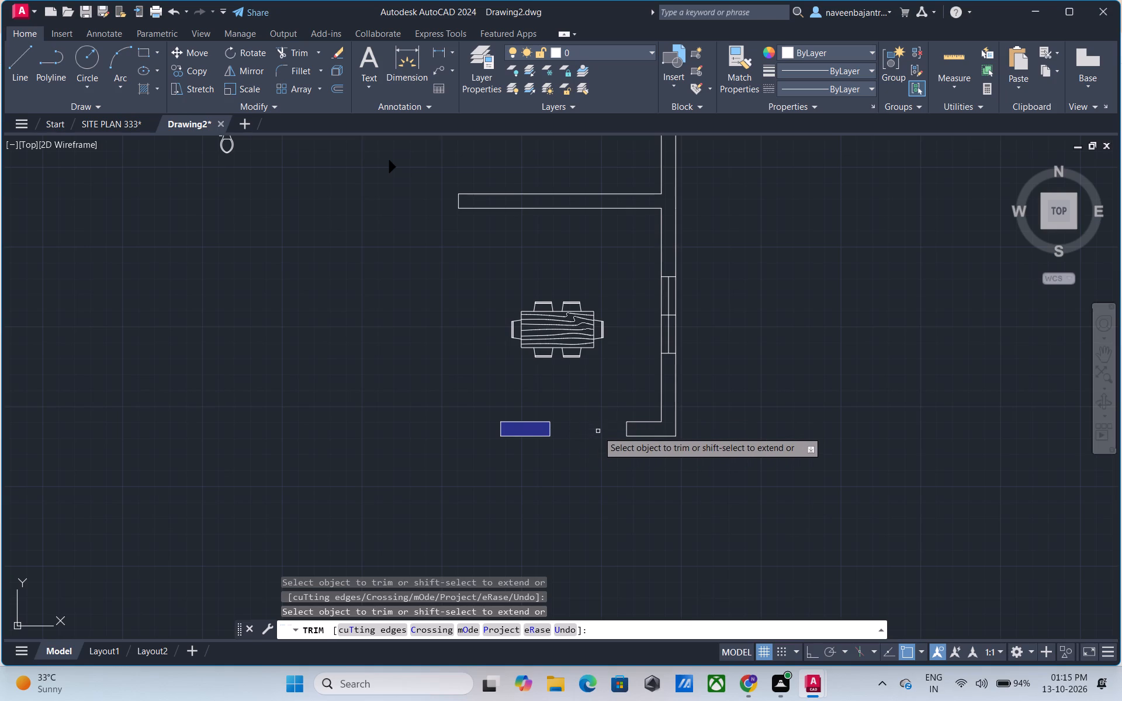
Trim away the dining room's southeast corner wall, including its end cap and the east wall lines up to the window.
middle_click_drag(616, 435, 543, 457)
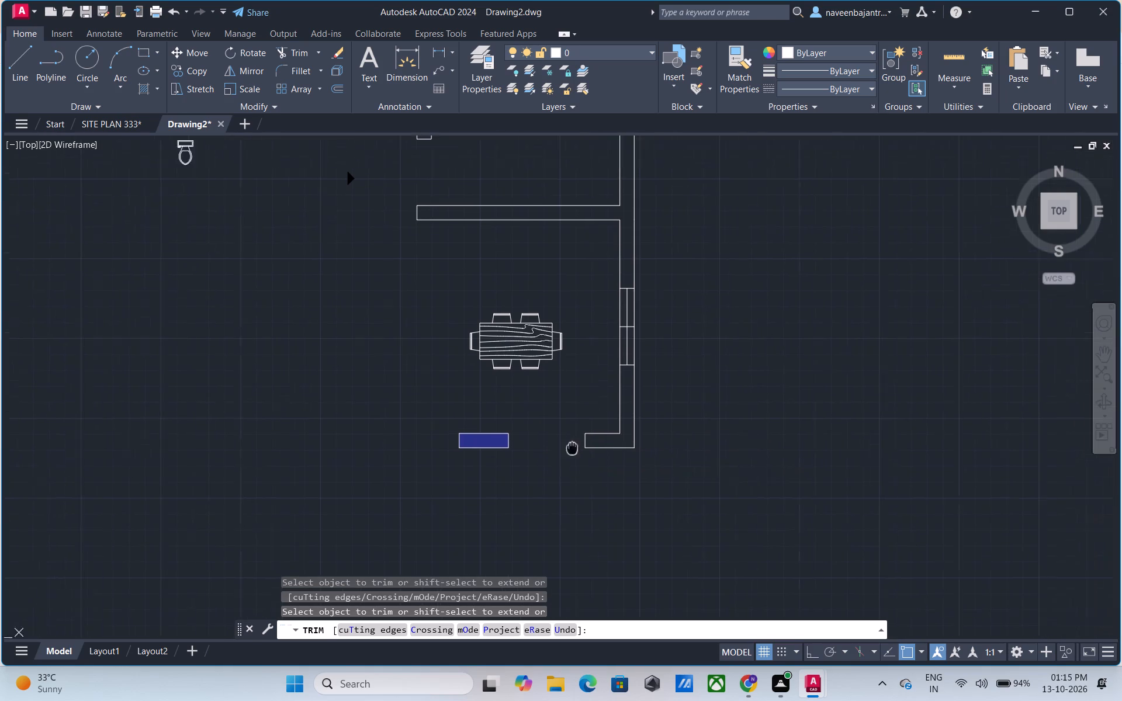
middle_click_drag(543, 457, 448, 487)
left_click(460, 483)
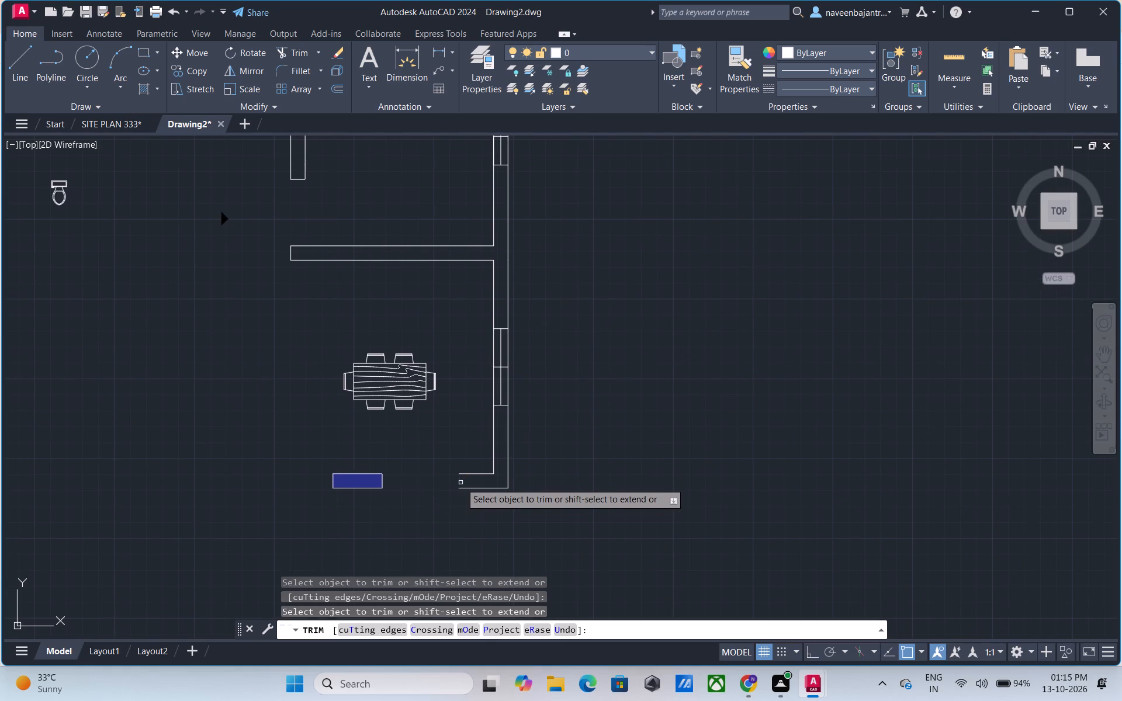
left_click(469, 474)
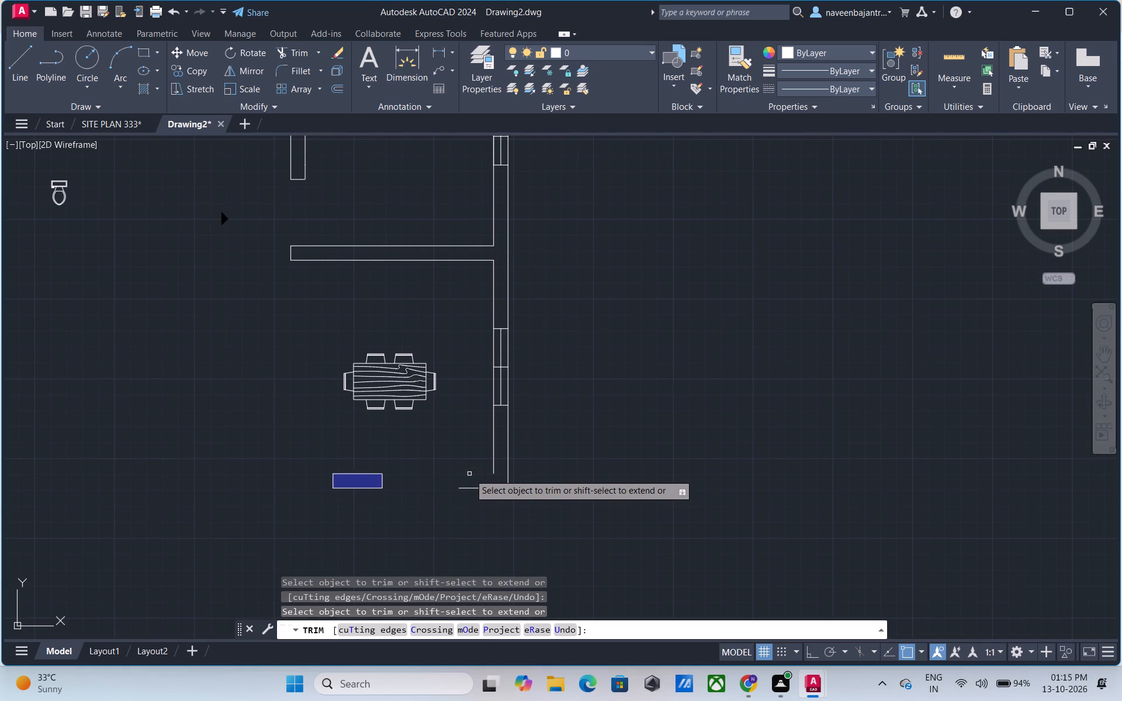
left_click(494, 490)
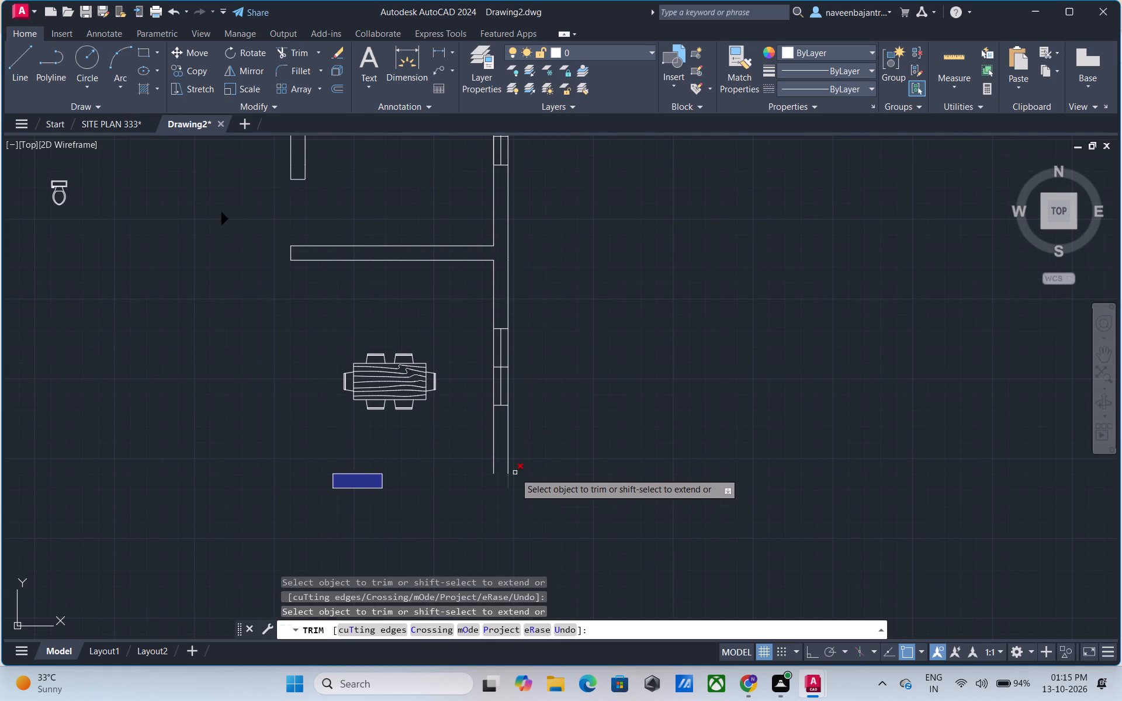
left_click(510, 471)
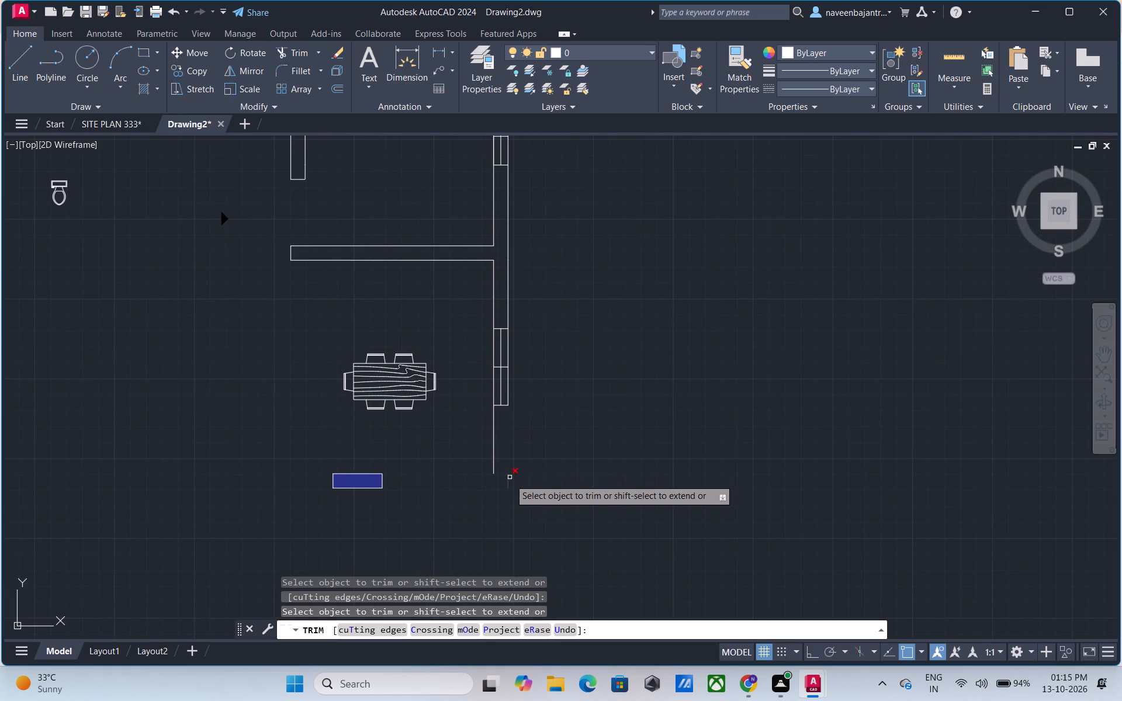
left_click(510, 479)
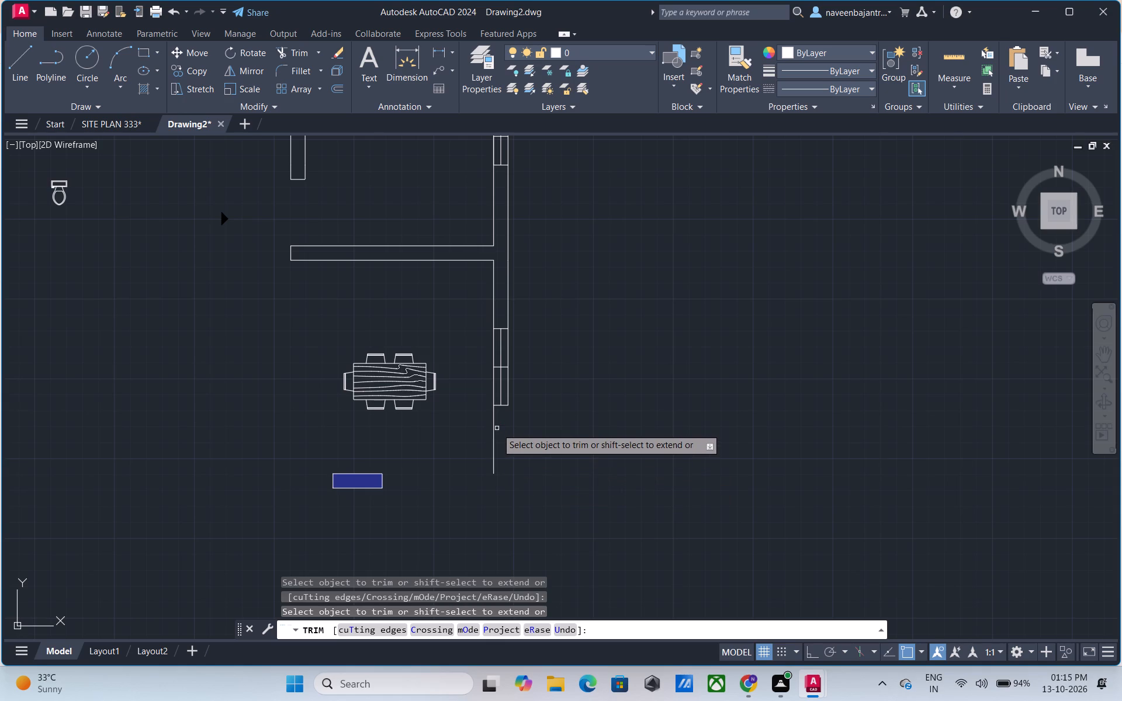
left_click(494, 425)
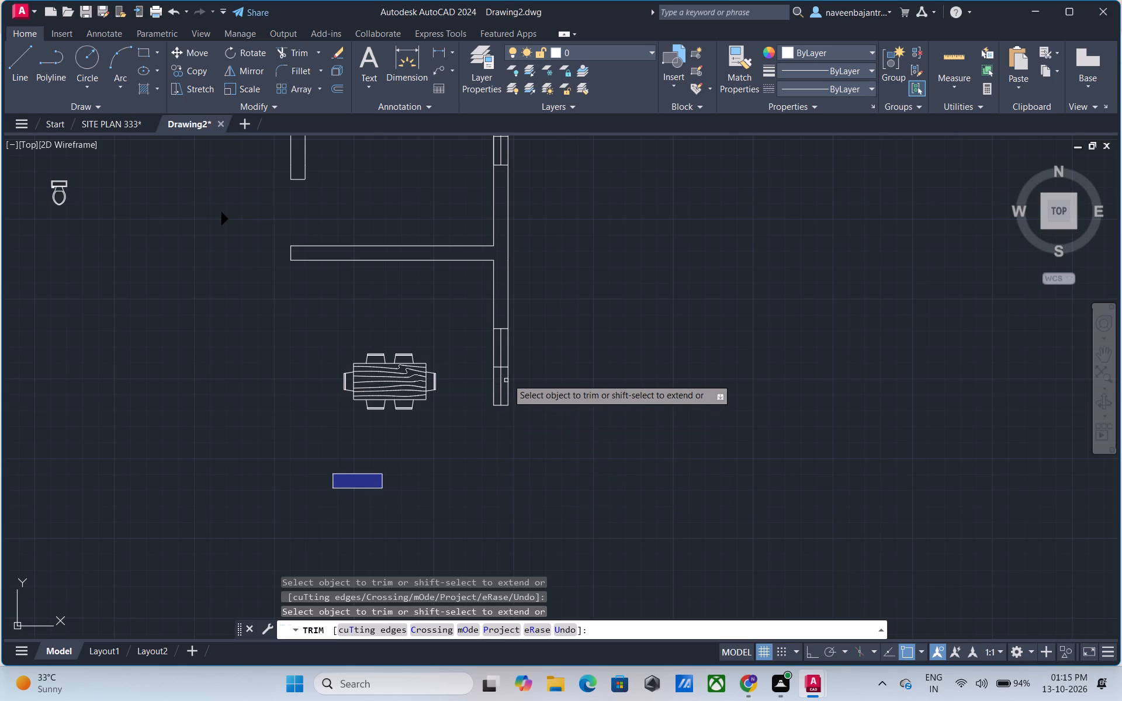
Trim away all lines of the dining room's east window, including its end line, middle divider and centre line.
scroll(507, 379, "up", 2)
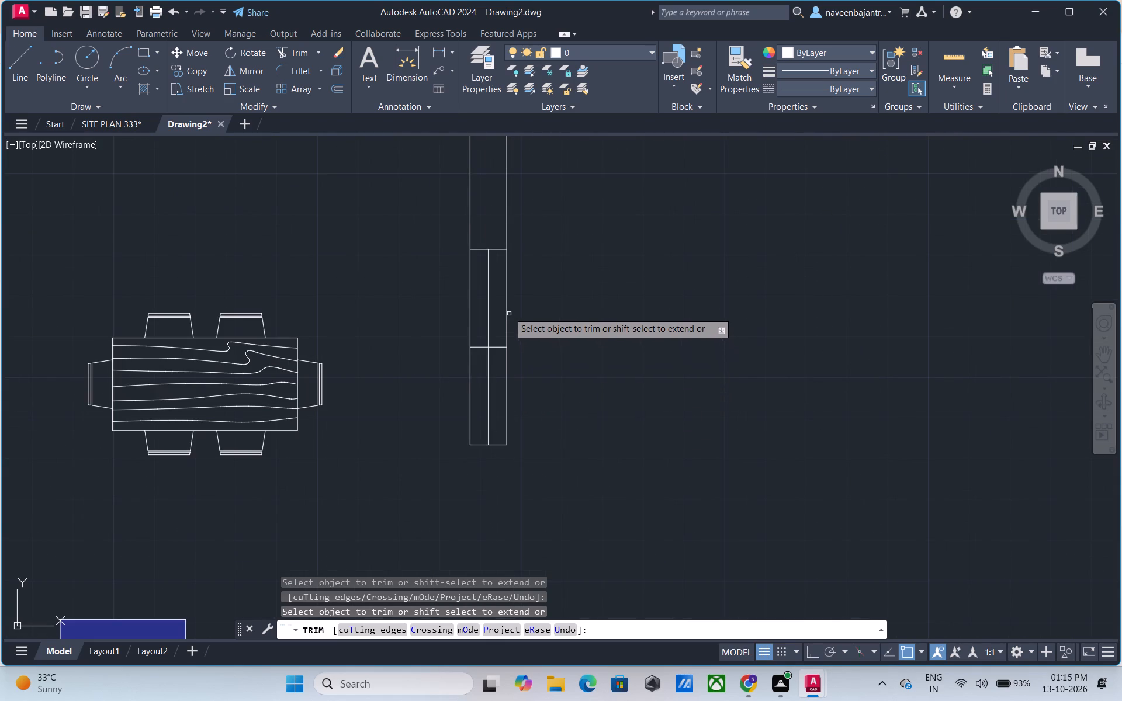
left_click(508, 311)
left_click(468, 313)
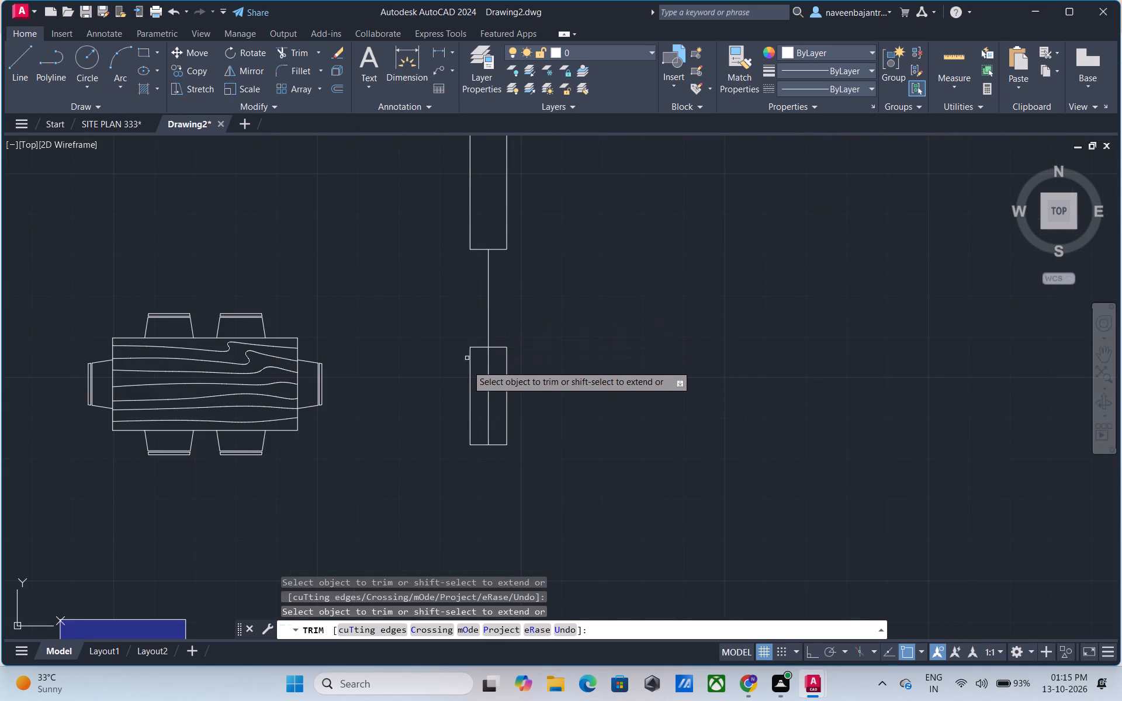
left_click(471, 384)
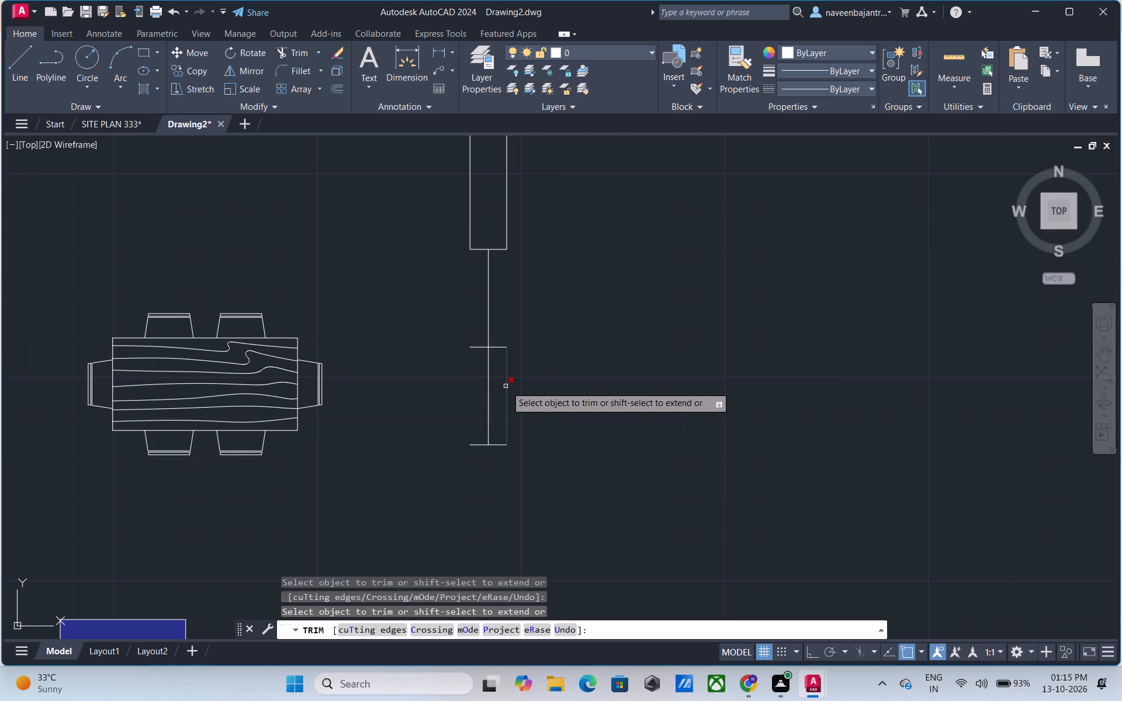
left_click(507, 387)
left_click(503, 447)
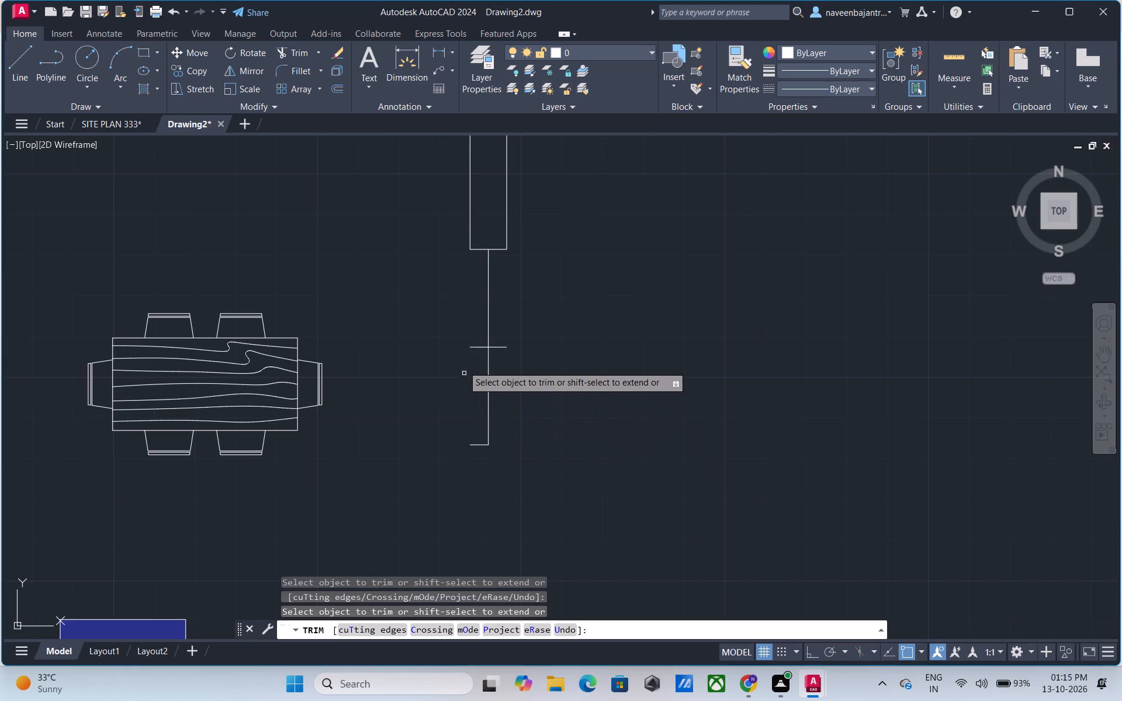
left_click(471, 347)
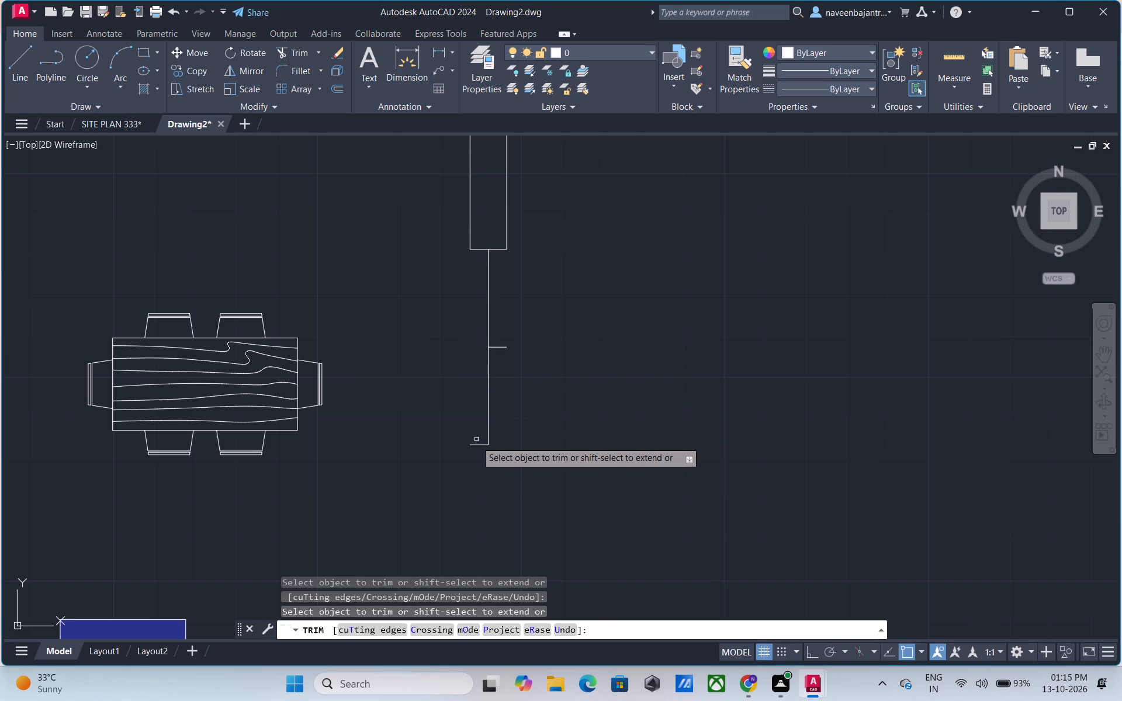
left_click(477, 444)
left_click(487, 420)
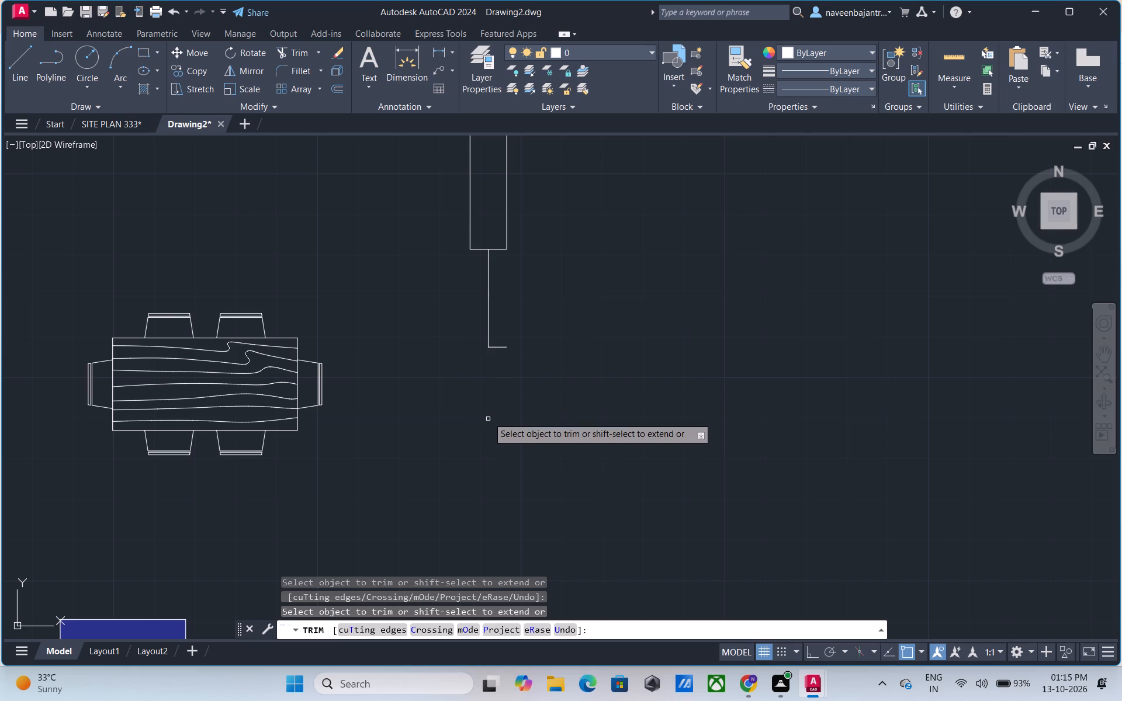
left_click(496, 346)
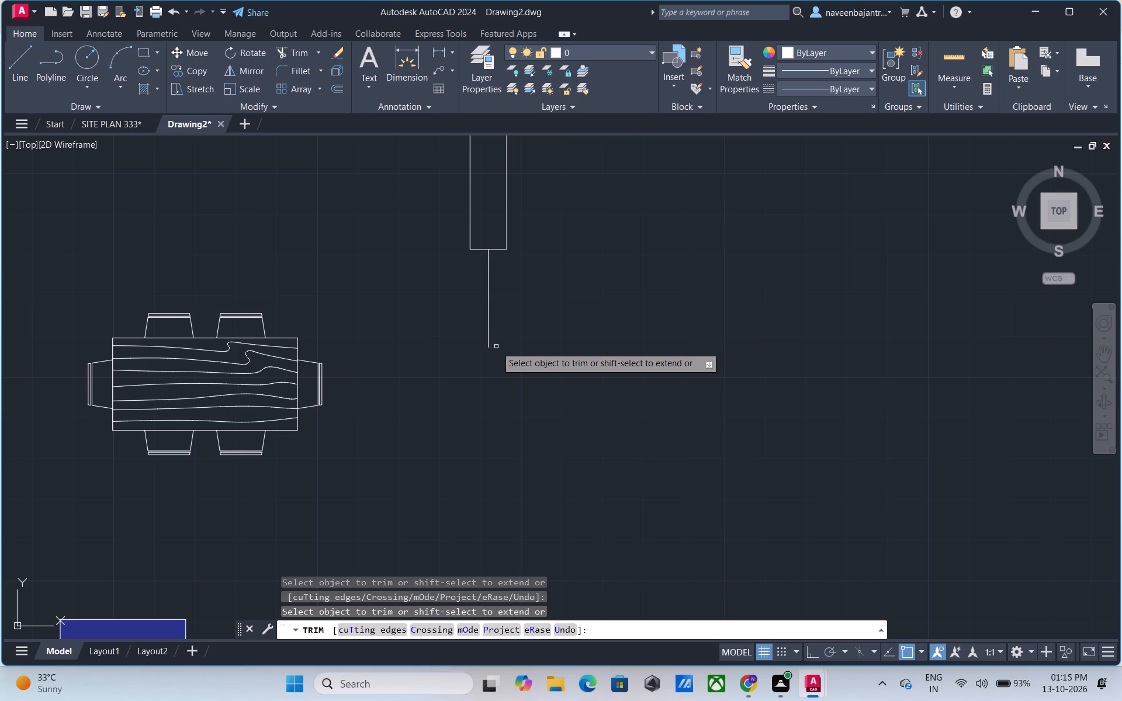
middle_click_drag(496, 346, 487, 393)
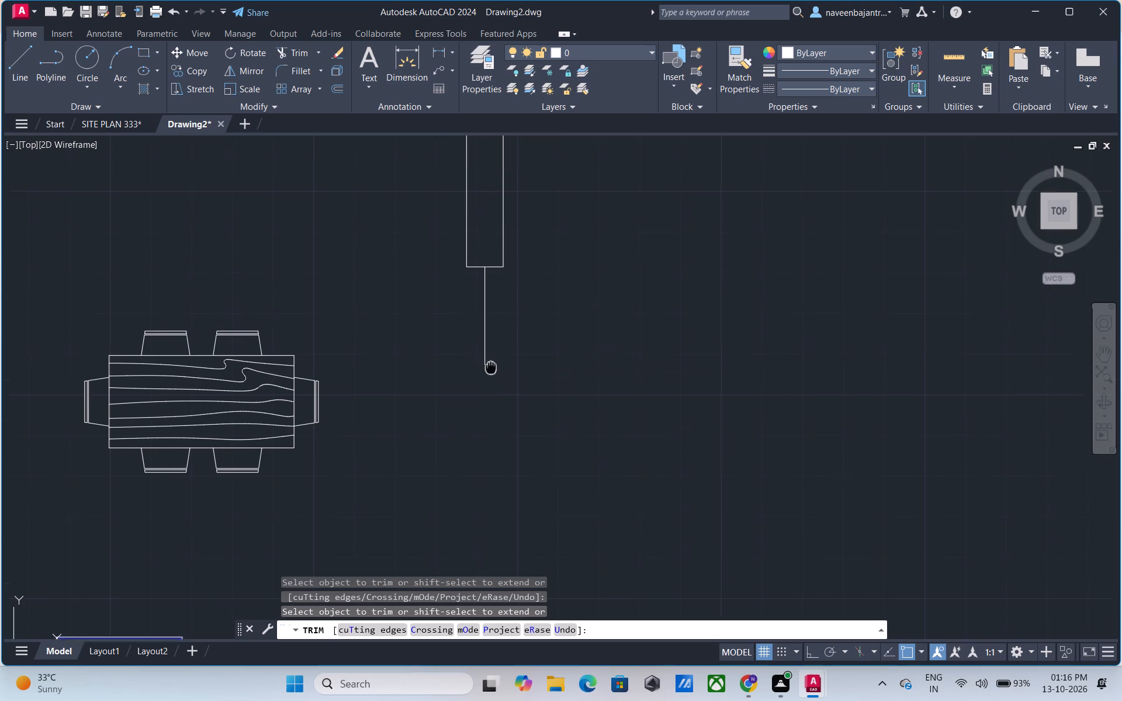
middle_click_drag(487, 393, 484, 530)
left_click(477, 481)
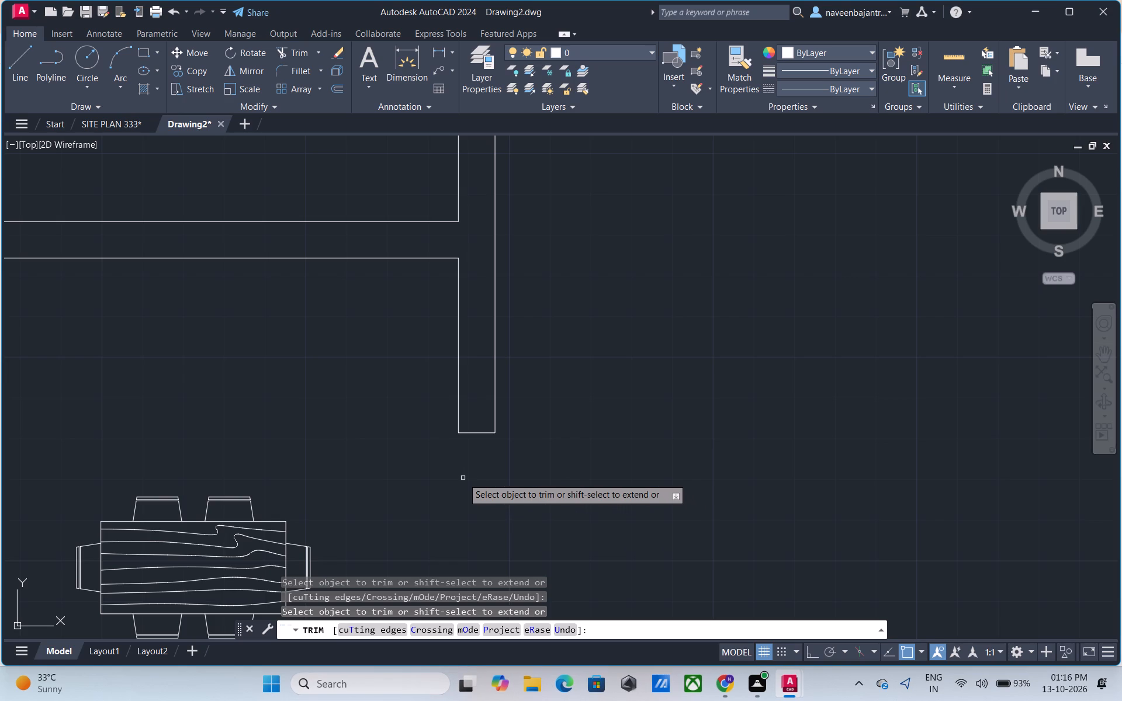
Trim away the east wall section between the removed window and the horizontal partition, including its south end line.
left_click(459, 368)
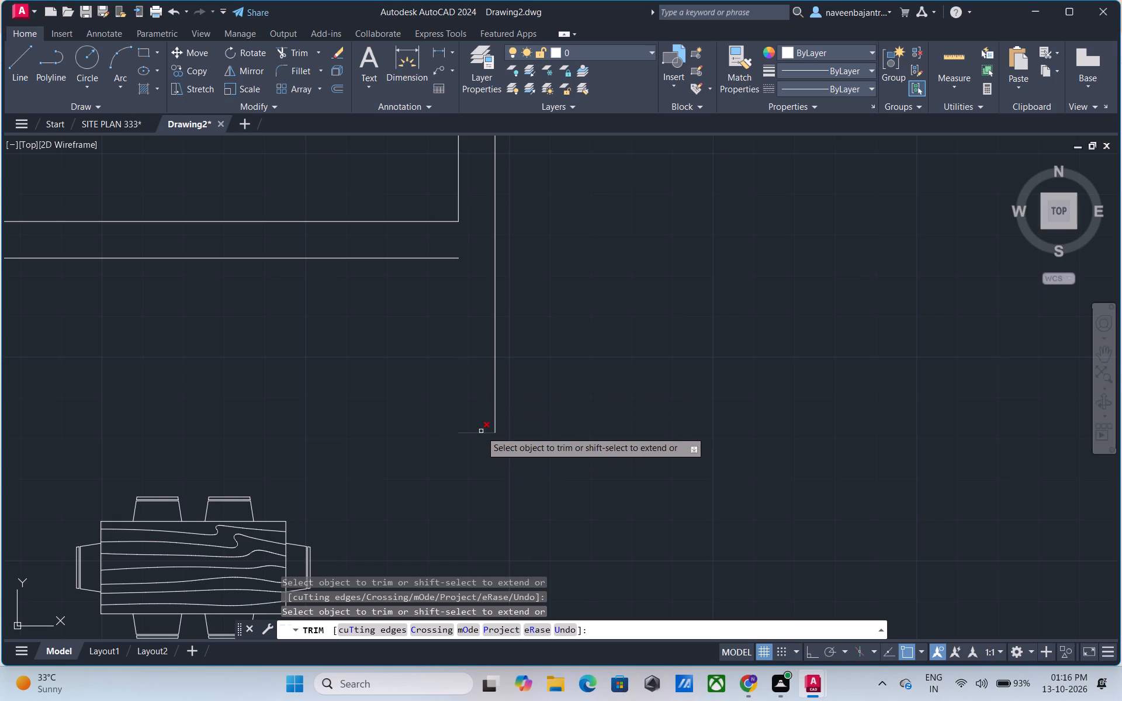
left_click(481, 431)
left_click(496, 401)
Trim away the horizontal partition wall north of the dining table, including its west end cap.
scroll(496, 401, "down", 3)
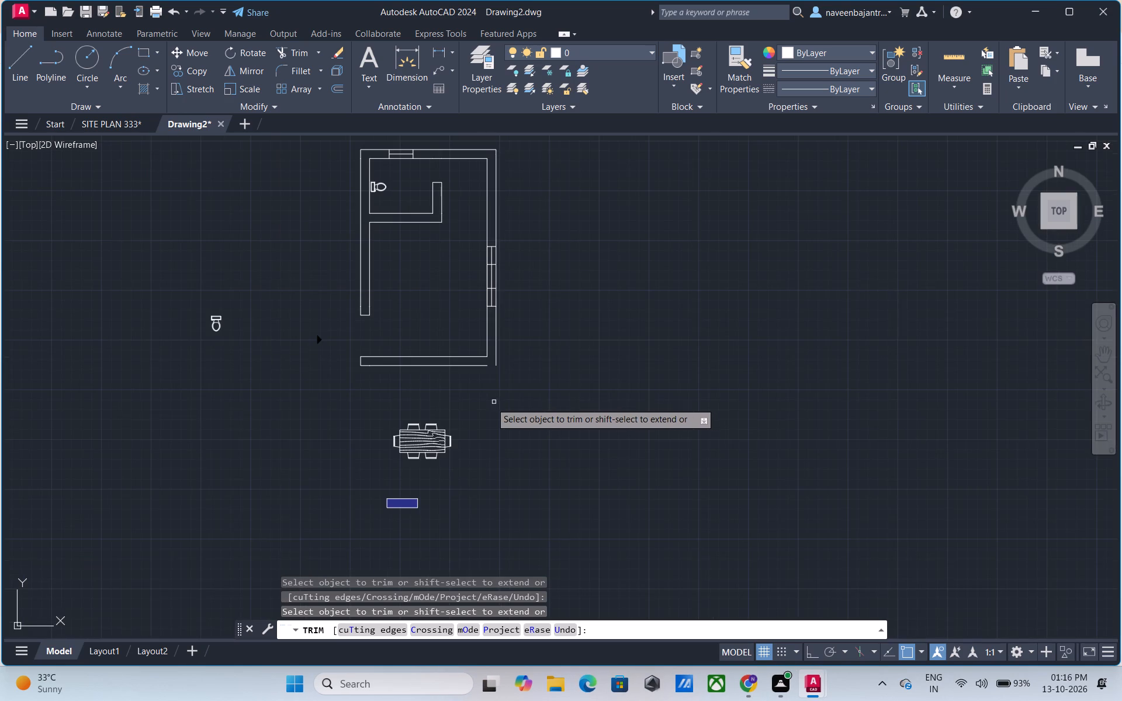
scroll(394, 328, "up", 1)
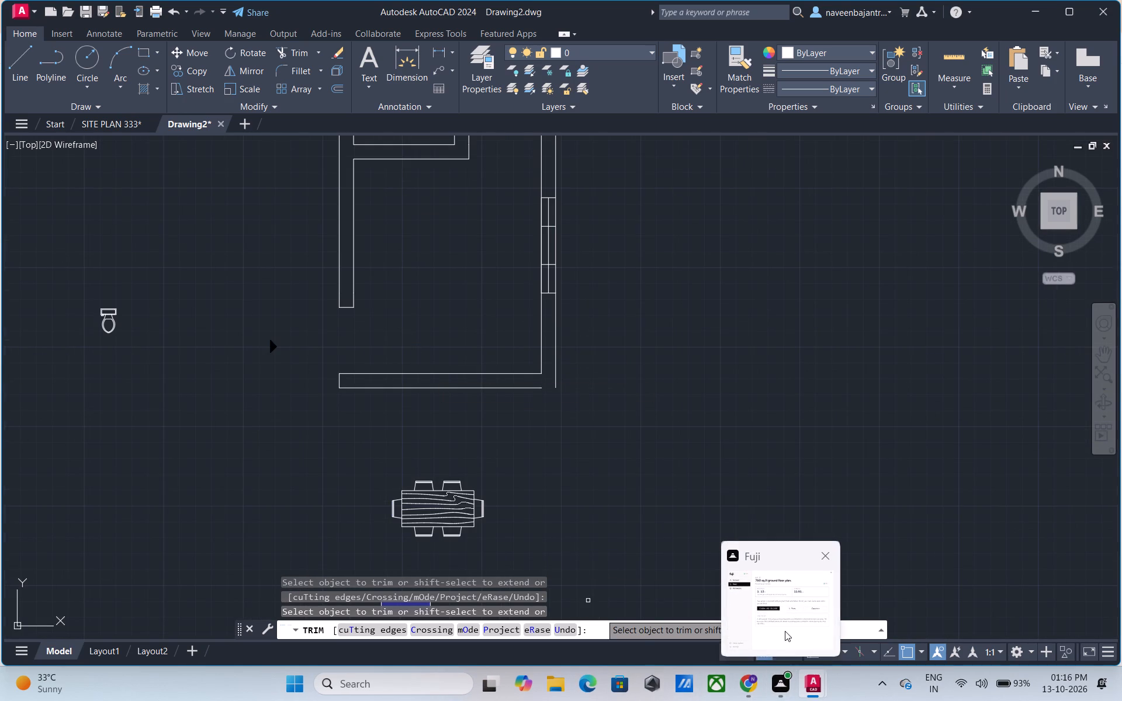
left_click(472, 388)
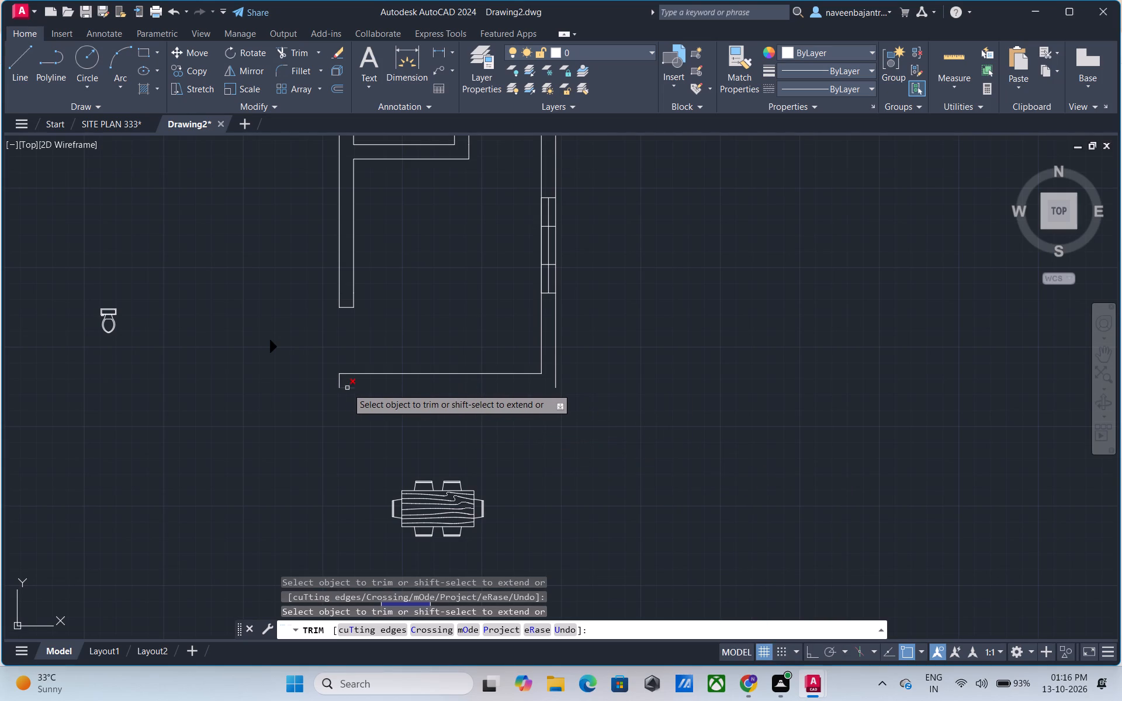
left_click(347, 388)
left_click(340, 384)
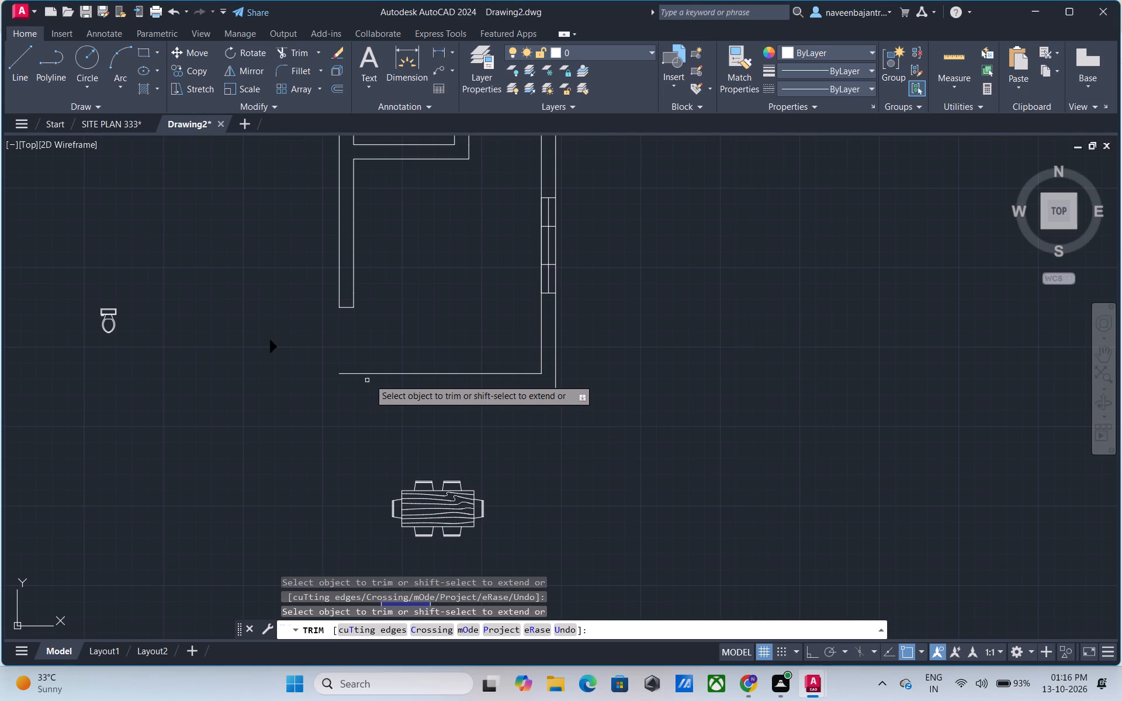
left_click(379, 374)
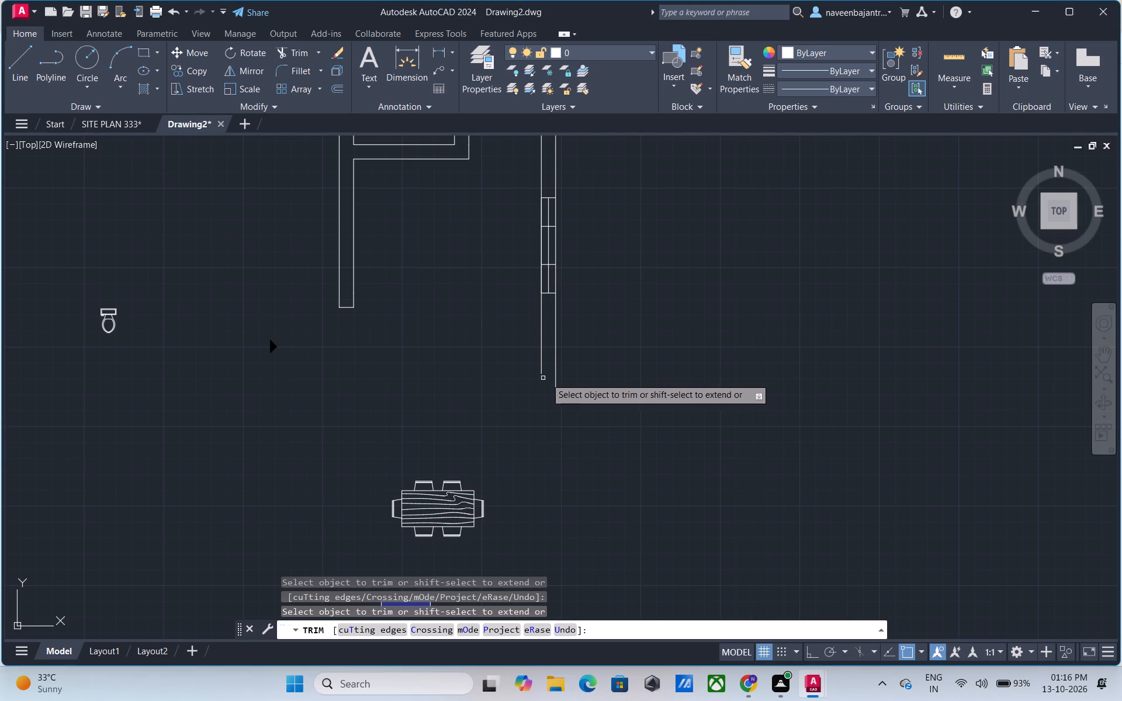
Trim away both east wall lines below the remaining east window.
left_click(557, 381)
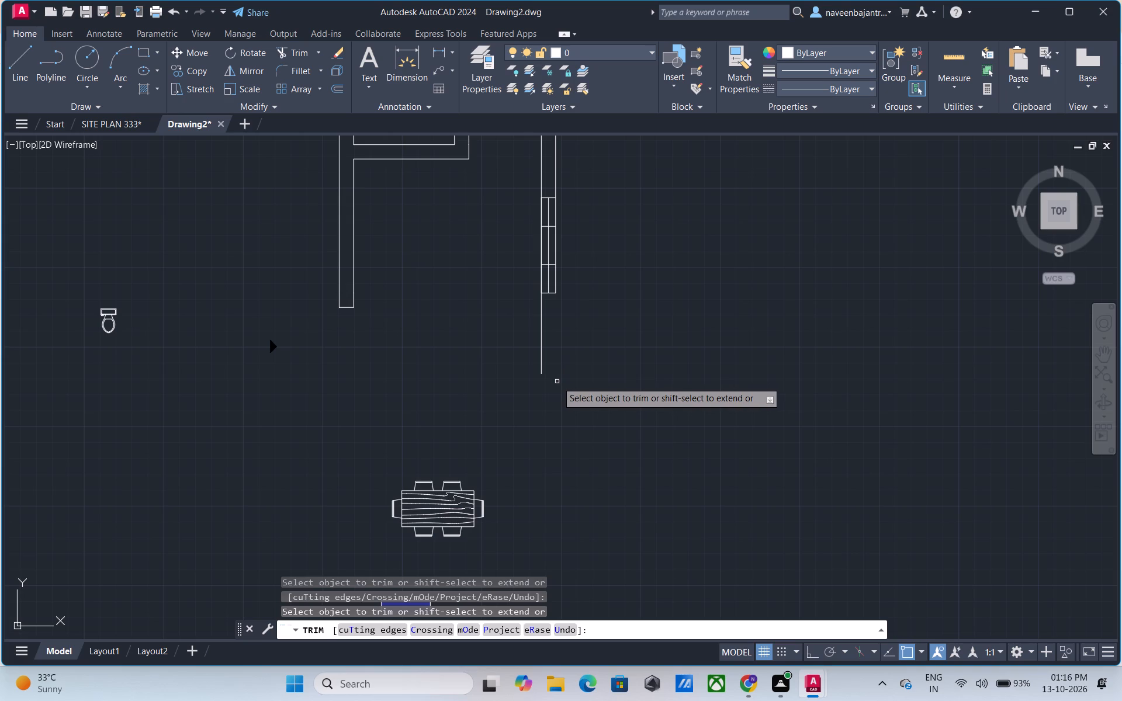
left_click(539, 357)
Trim away the west wall's inner line below the bathroom, its outer line up to the north wall, and the leftover end piece.
scroll(539, 357, "down", 1)
middle_click_drag(539, 357, 553, 481)
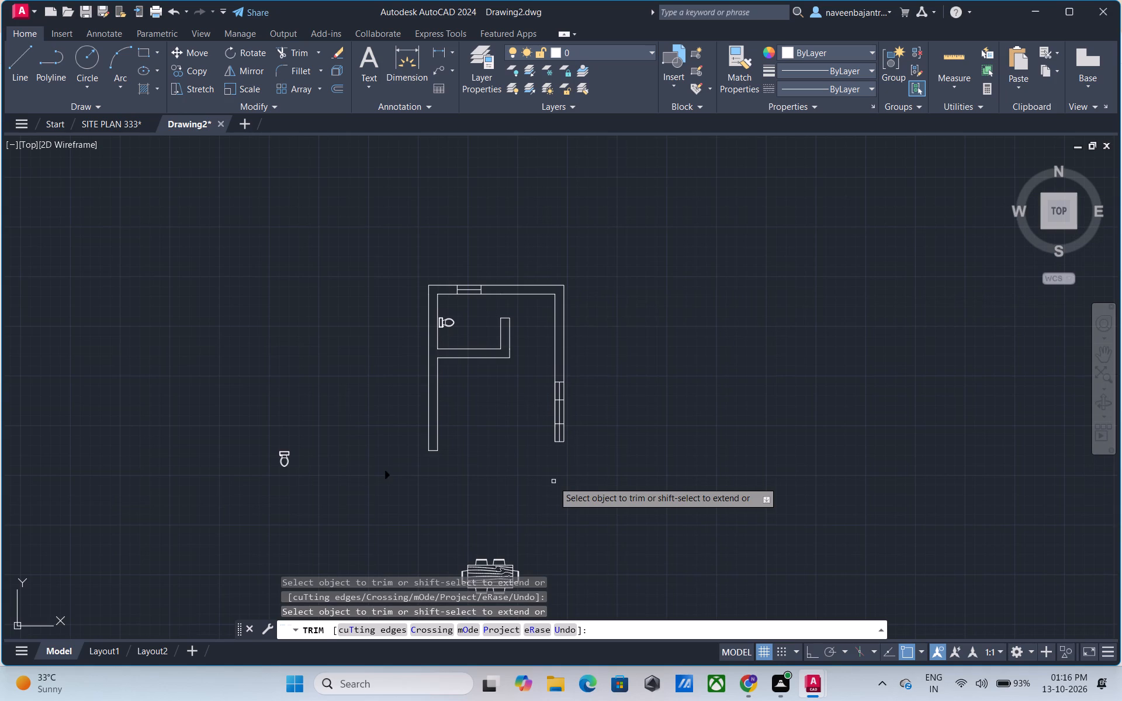
left_click(437, 402)
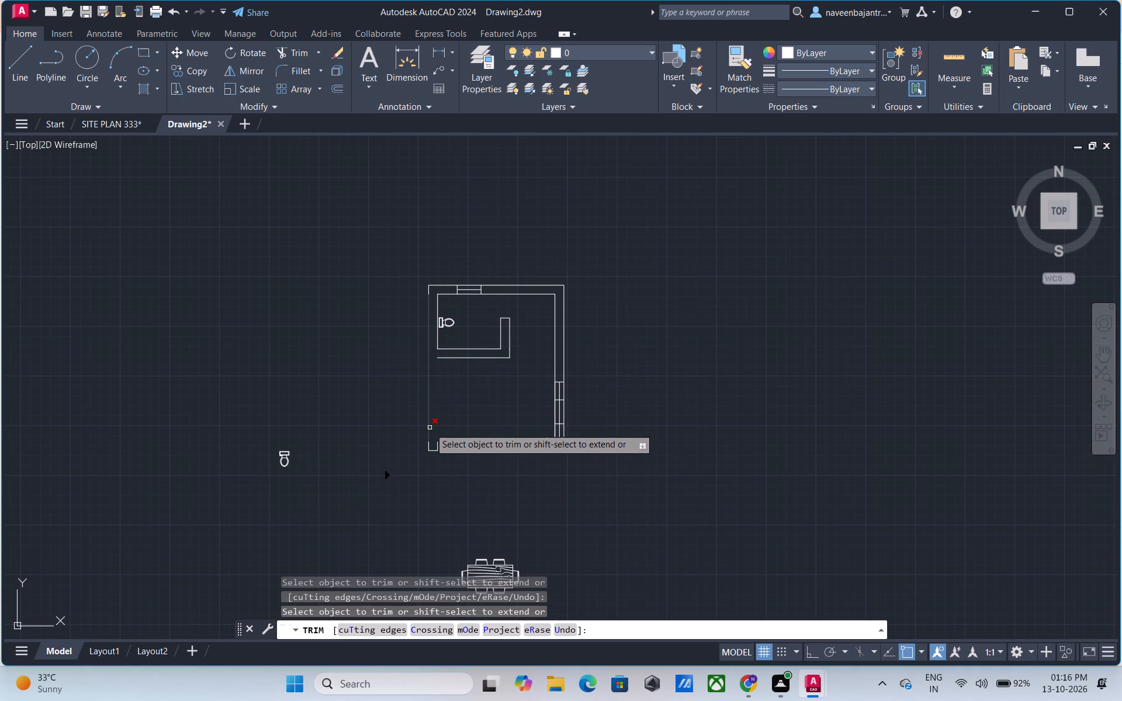
left_click(430, 428)
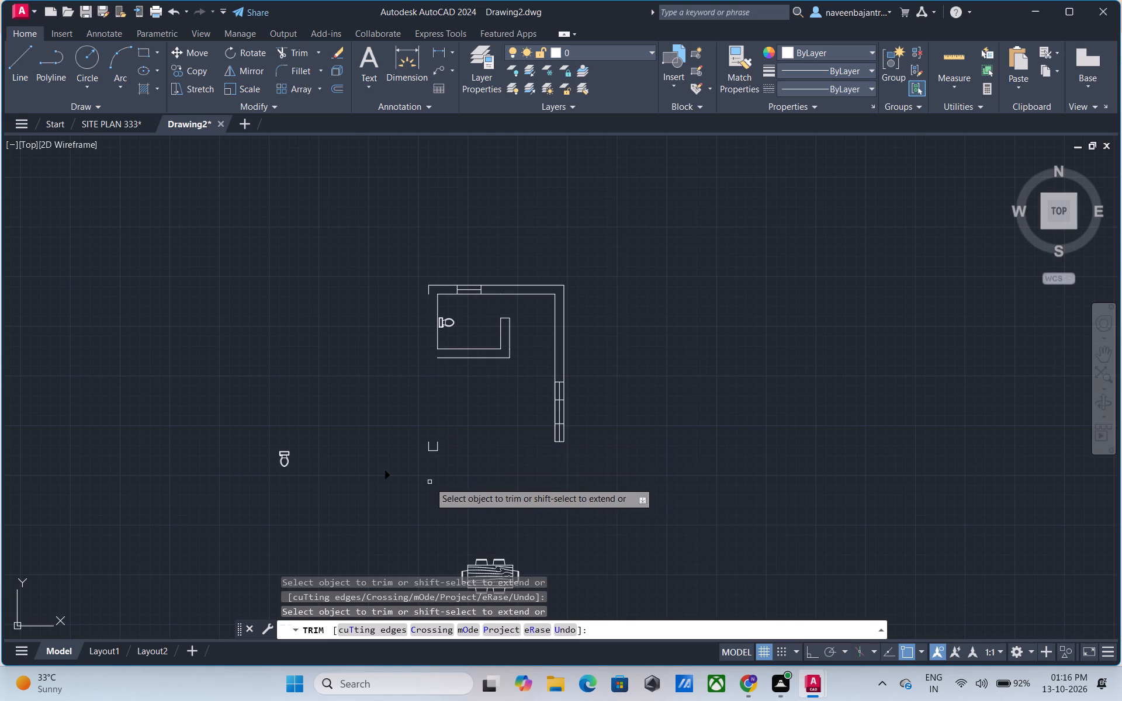
scroll(430, 482, "up", 2)
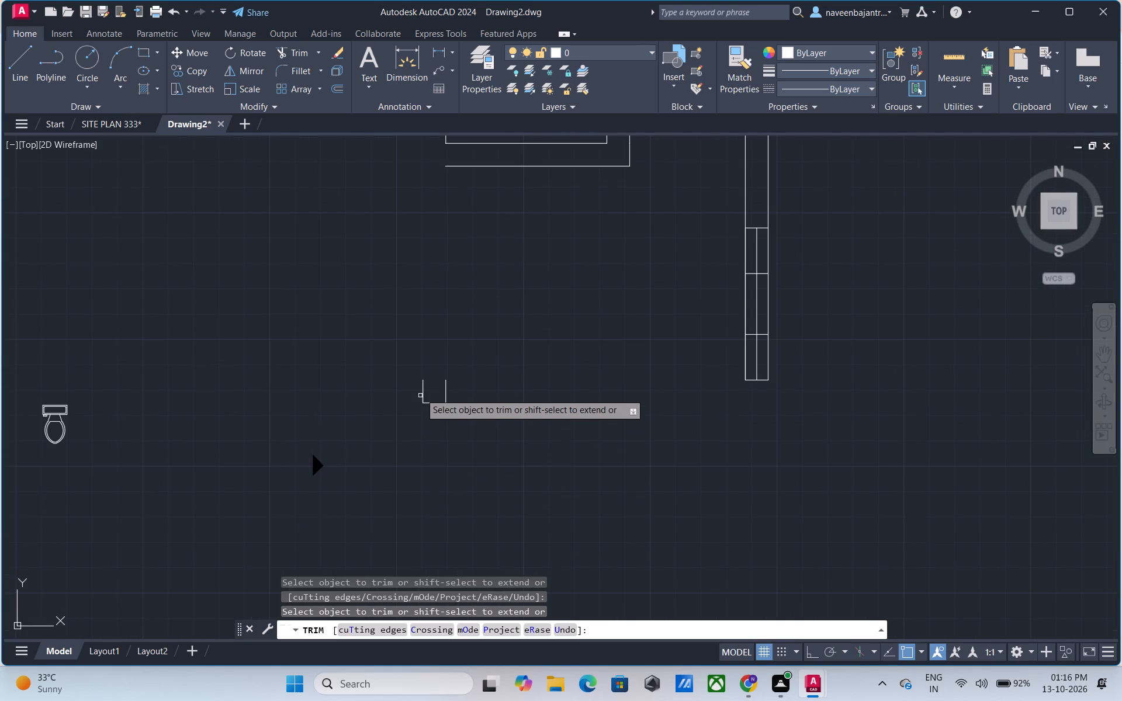
left_click(422, 387)
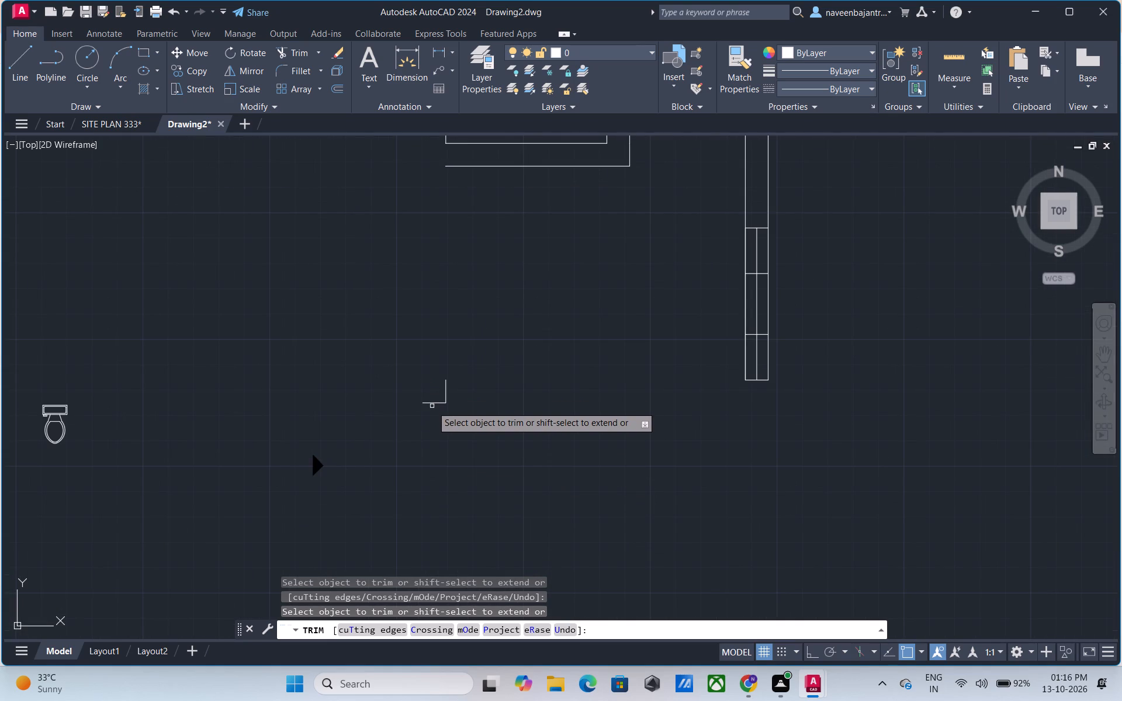
left_click(432, 405)
left_click(446, 395)
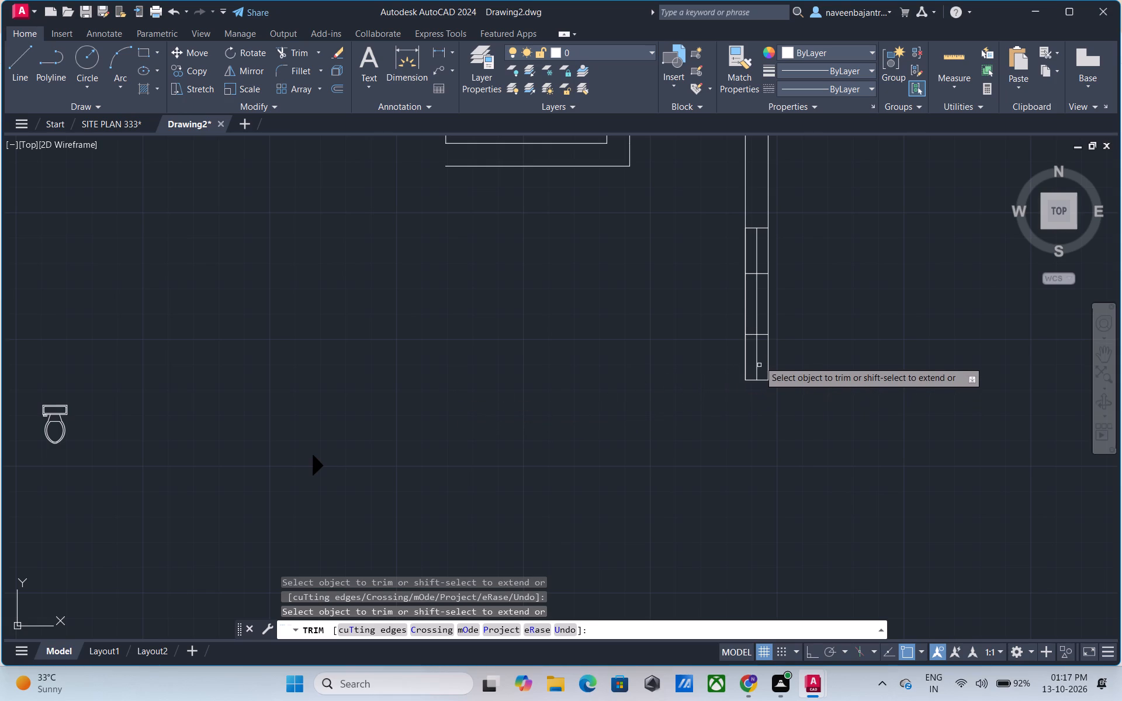
Trim away the inner and outer side lines along all three segments of the remaining east window.
left_click(745, 353)
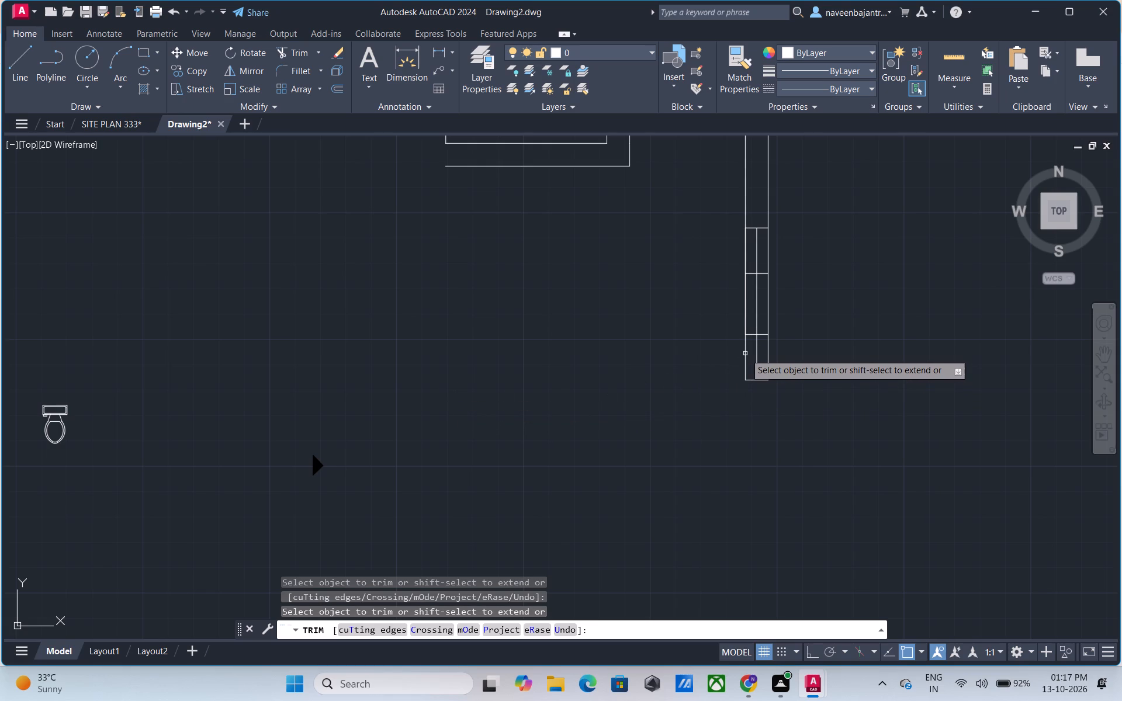
left_click(745, 356)
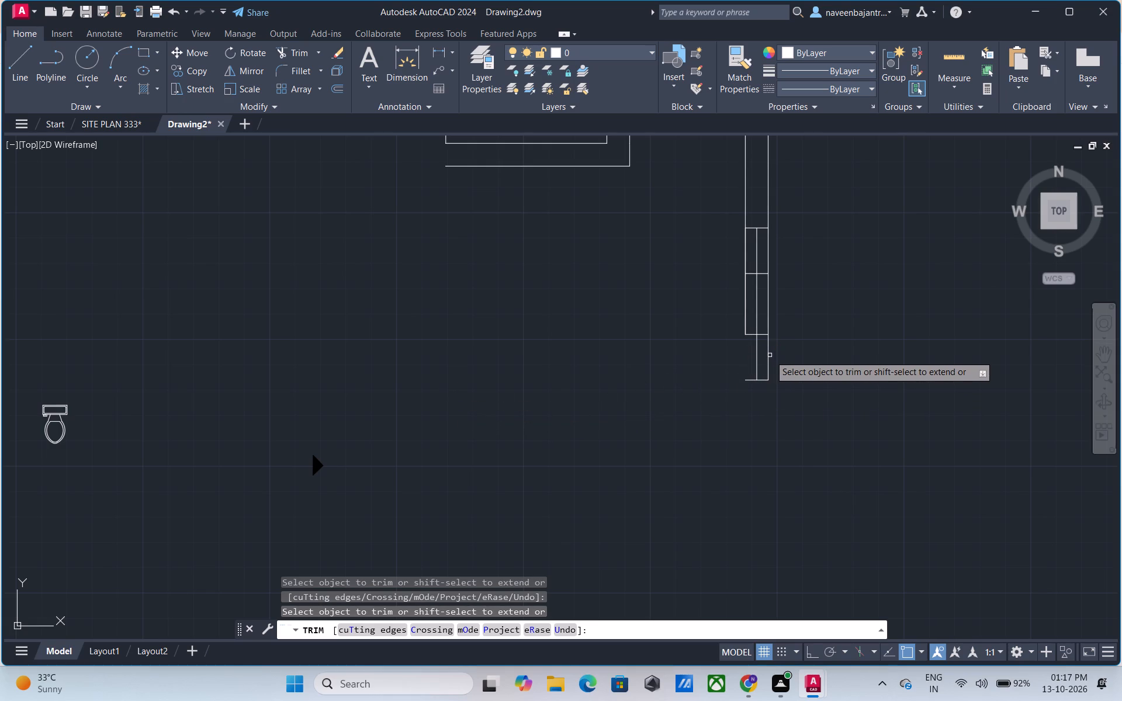
left_click(770, 355)
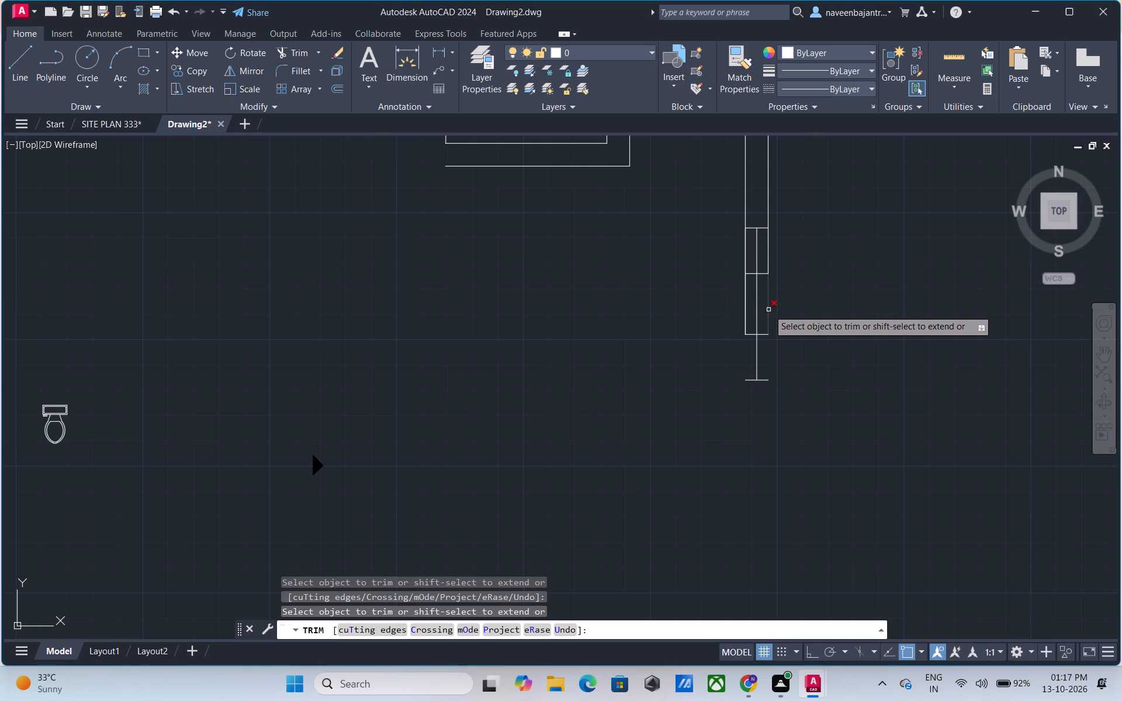
left_click(768, 310)
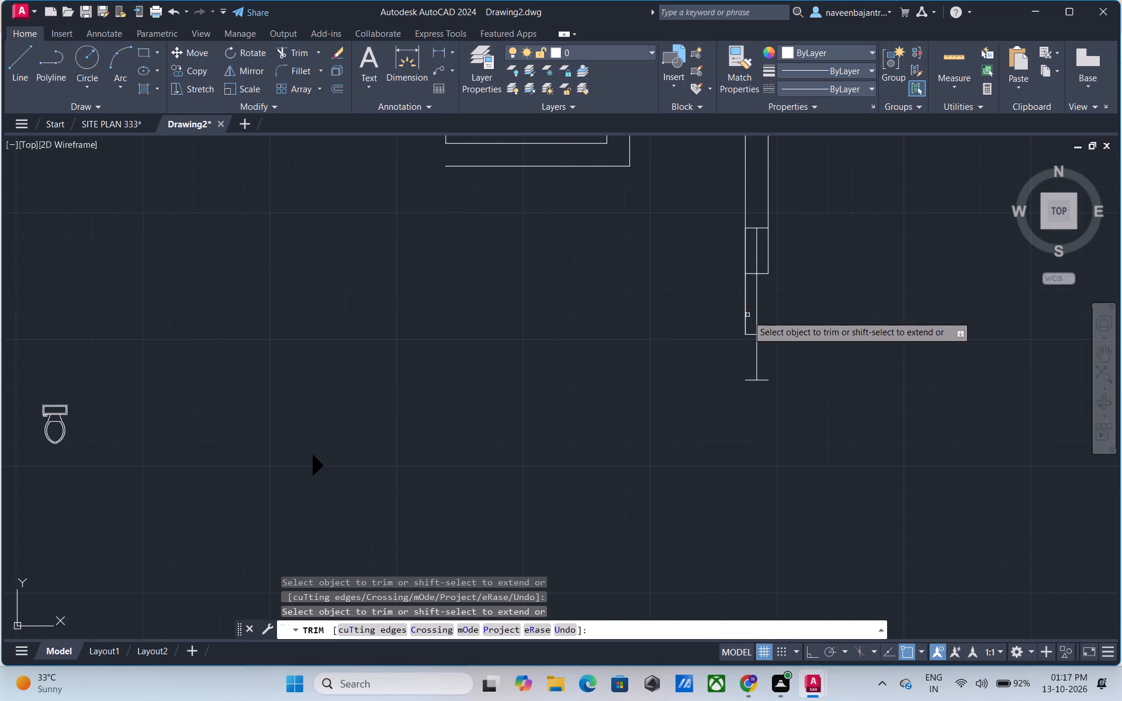
left_click(746, 317)
left_click(744, 312)
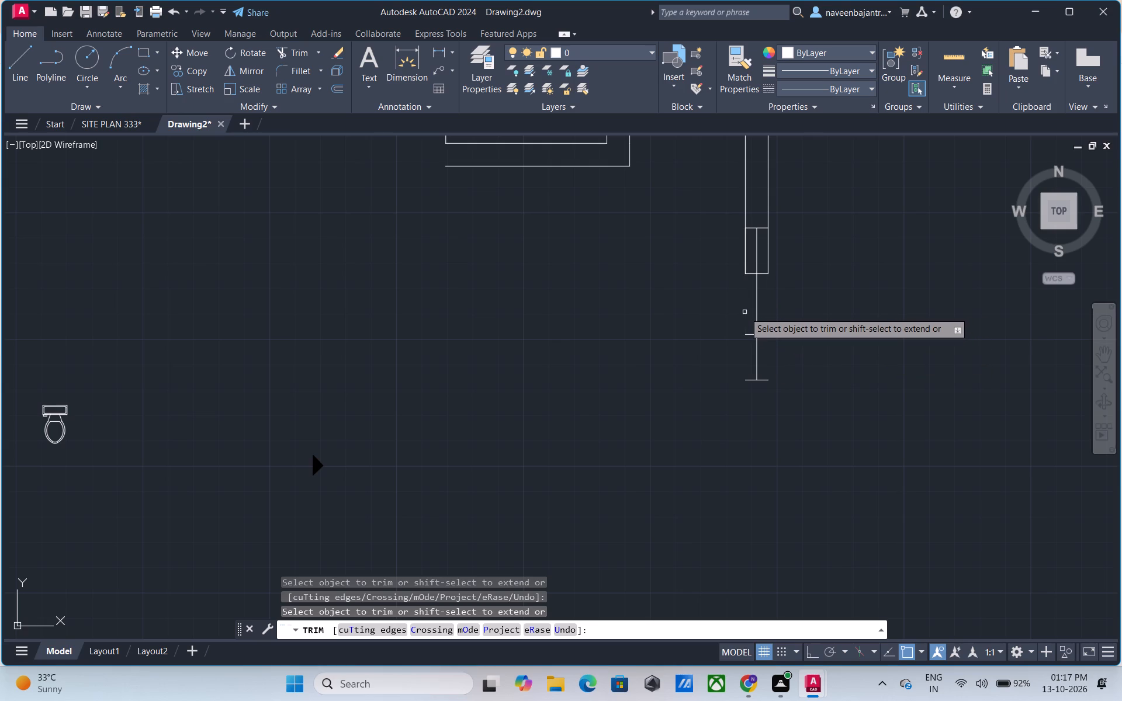
left_click(744, 251)
left_click(744, 251)
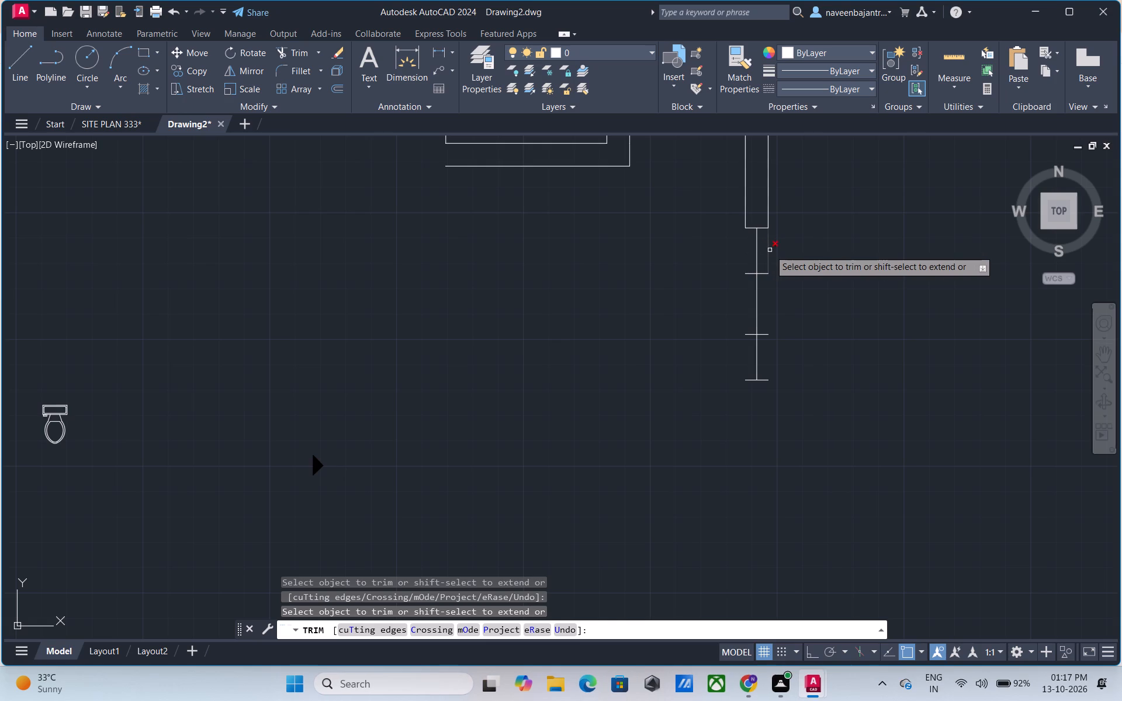
left_click(770, 250)
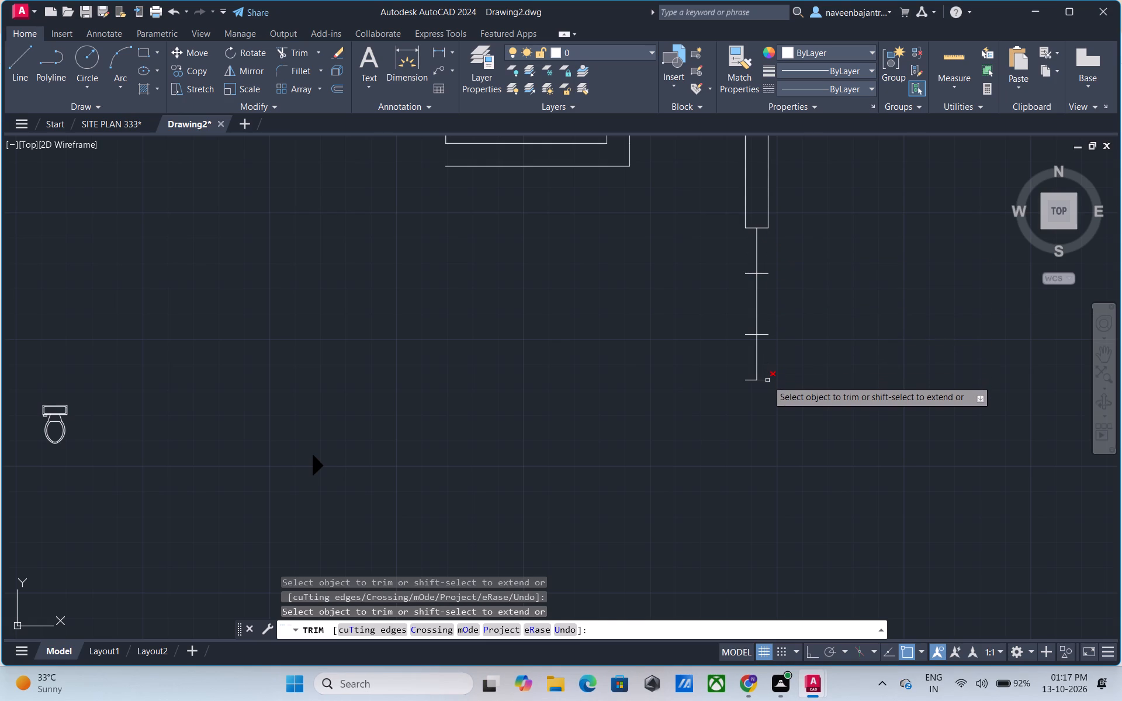
Trim away the east window's cross lines and centre line from its south end up to the wall's end line.
left_click(767, 380)
left_click(750, 380)
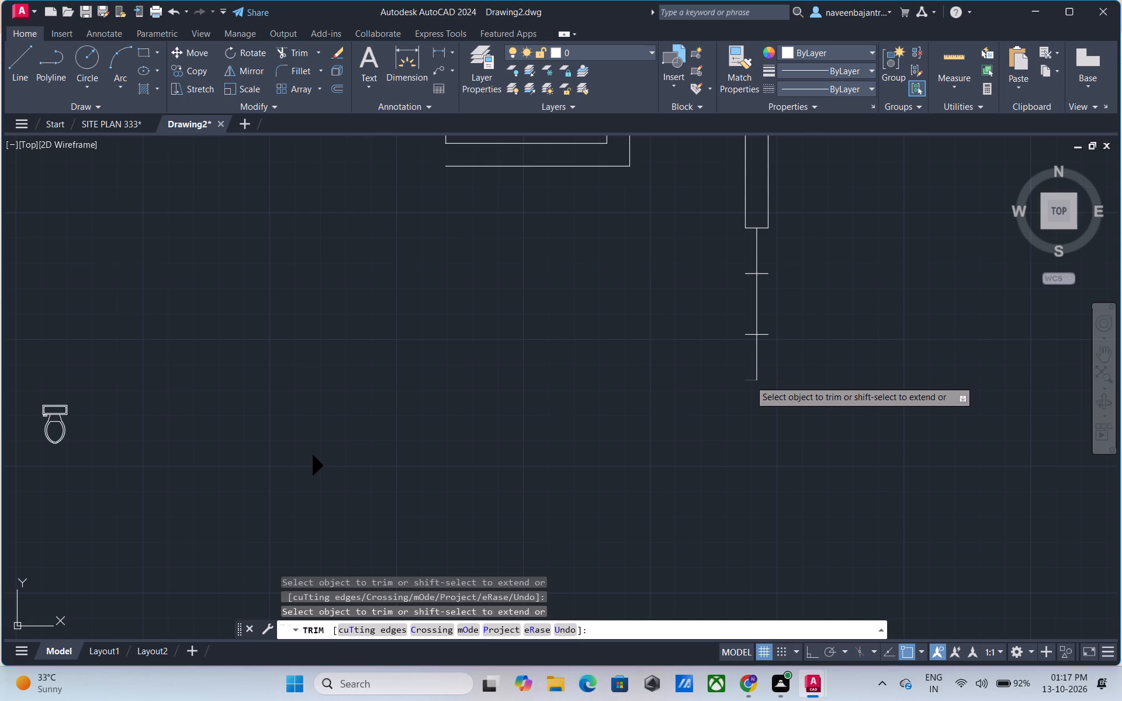
left_click(756, 352)
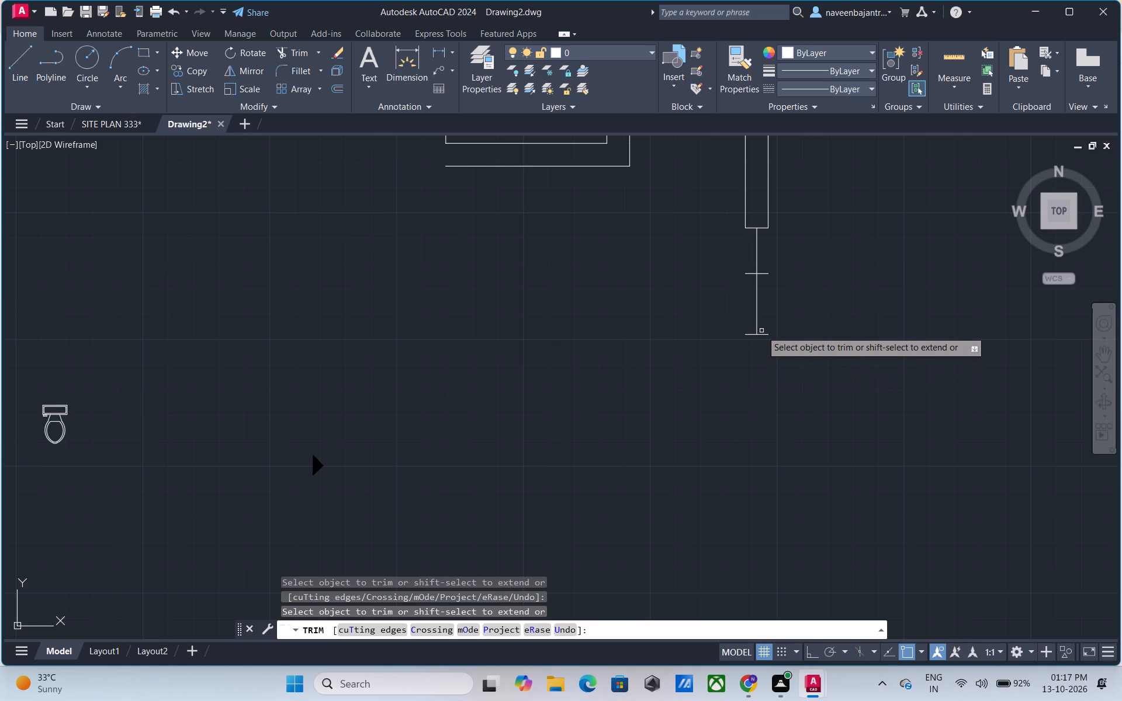
left_click(763, 334)
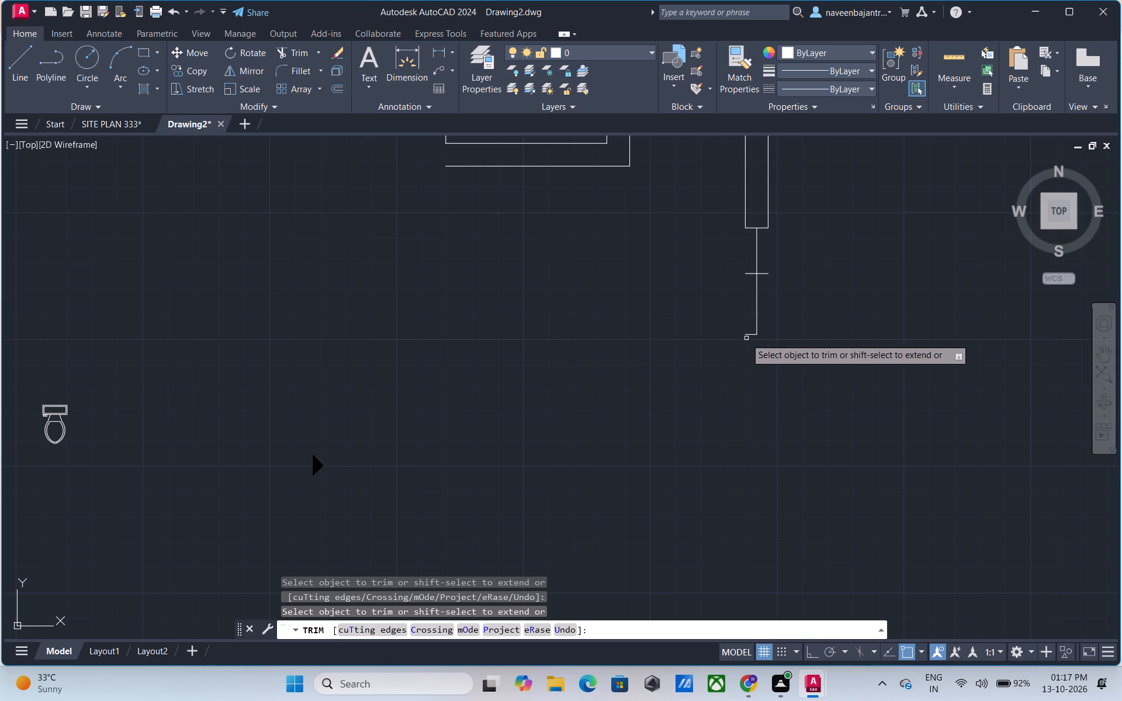
left_click(745, 334)
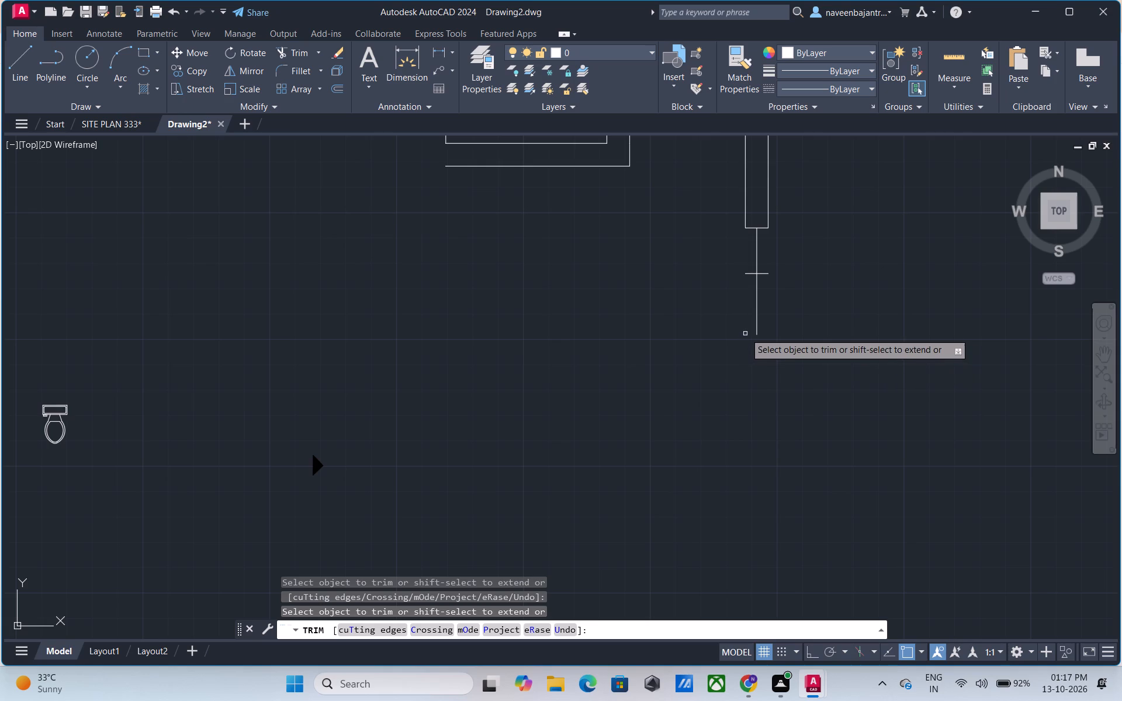
left_click(755, 304)
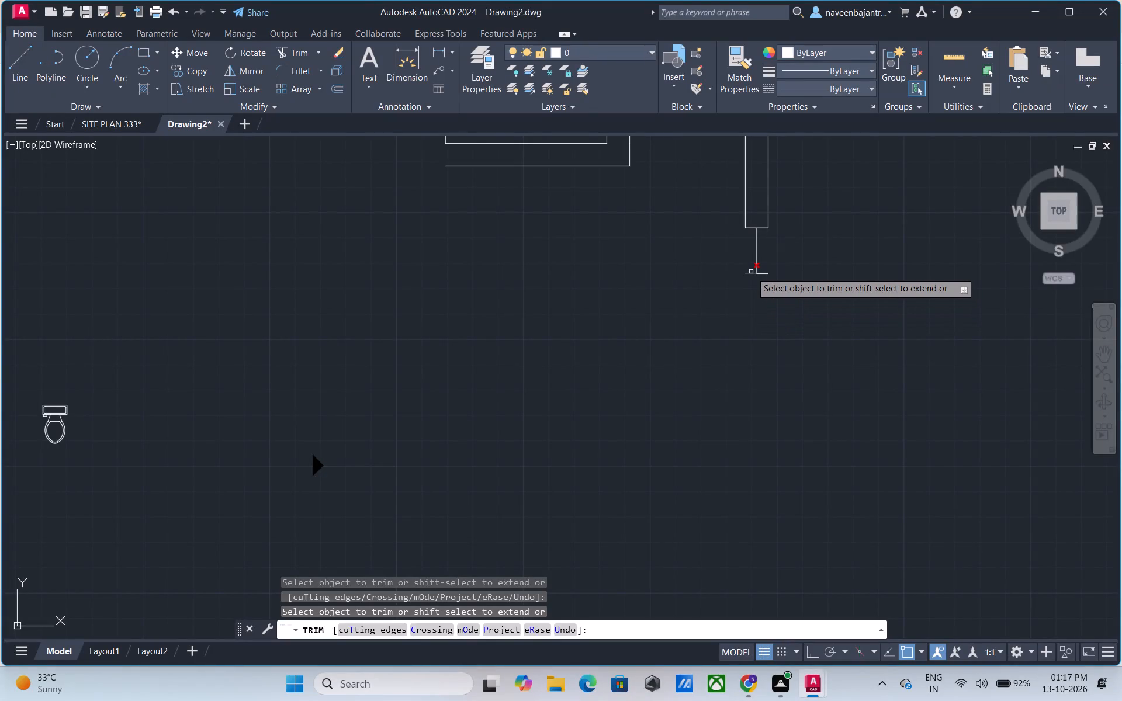
left_click(751, 272)
left_click(763, 272)
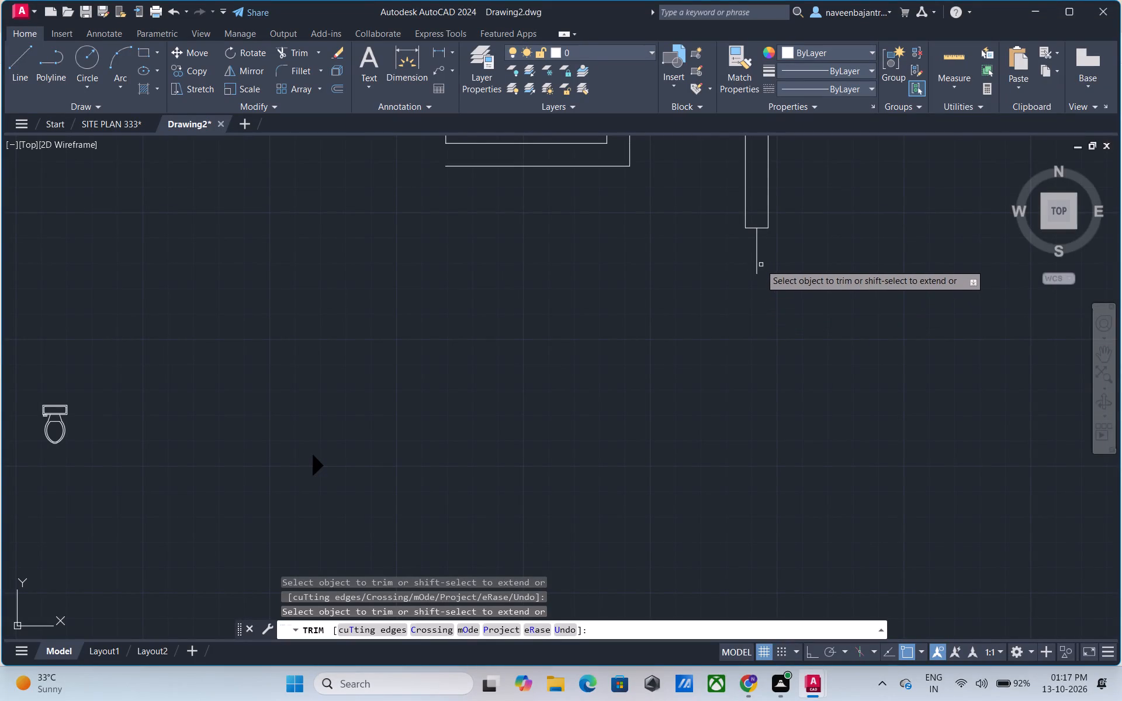
left_click(759, 262)
Trim away the outer wall lines from the northwest corner through the bathroom's north window, plus the inner line across that window.
scroll(759, 262, "down", 1)
middle_click_drag(759, 262, 752, 360)
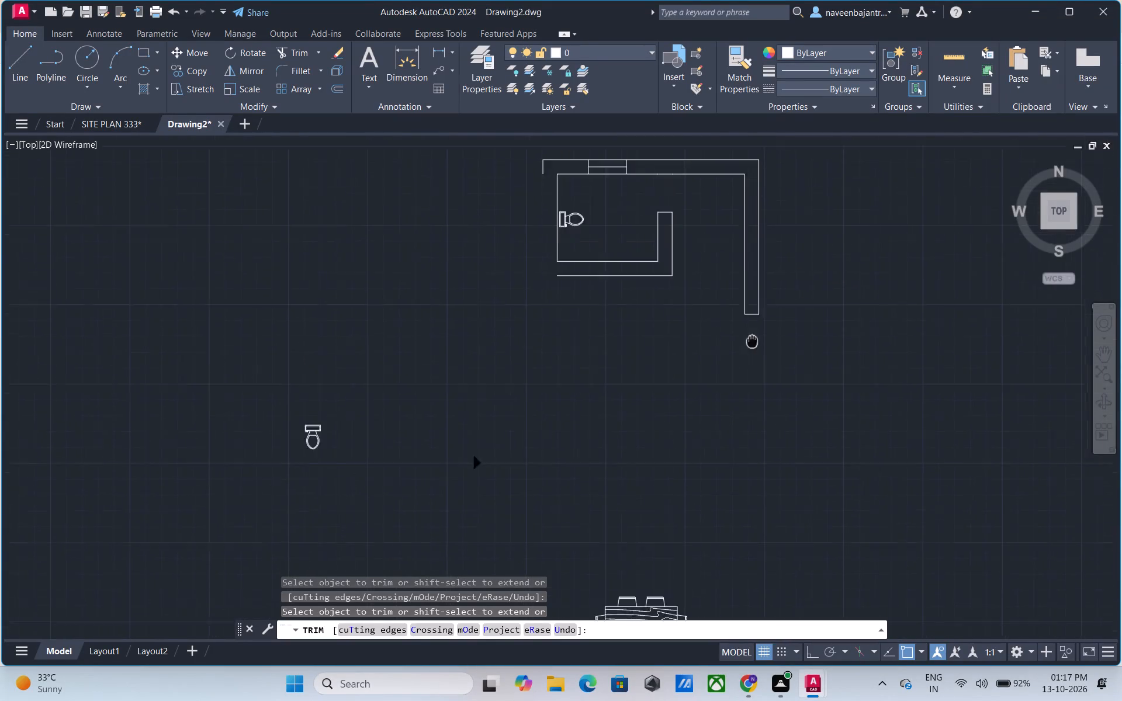
middle_click_drag(752, 360, 752, 443)
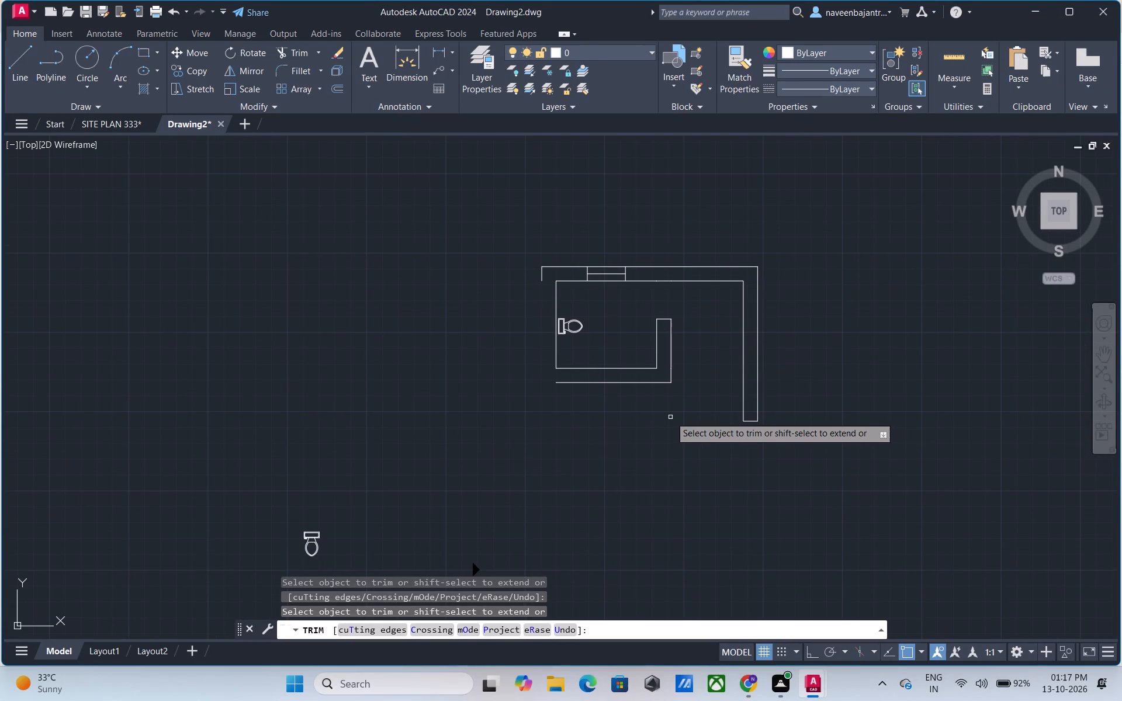
left_click(541, 276)
left_click(559, 268)
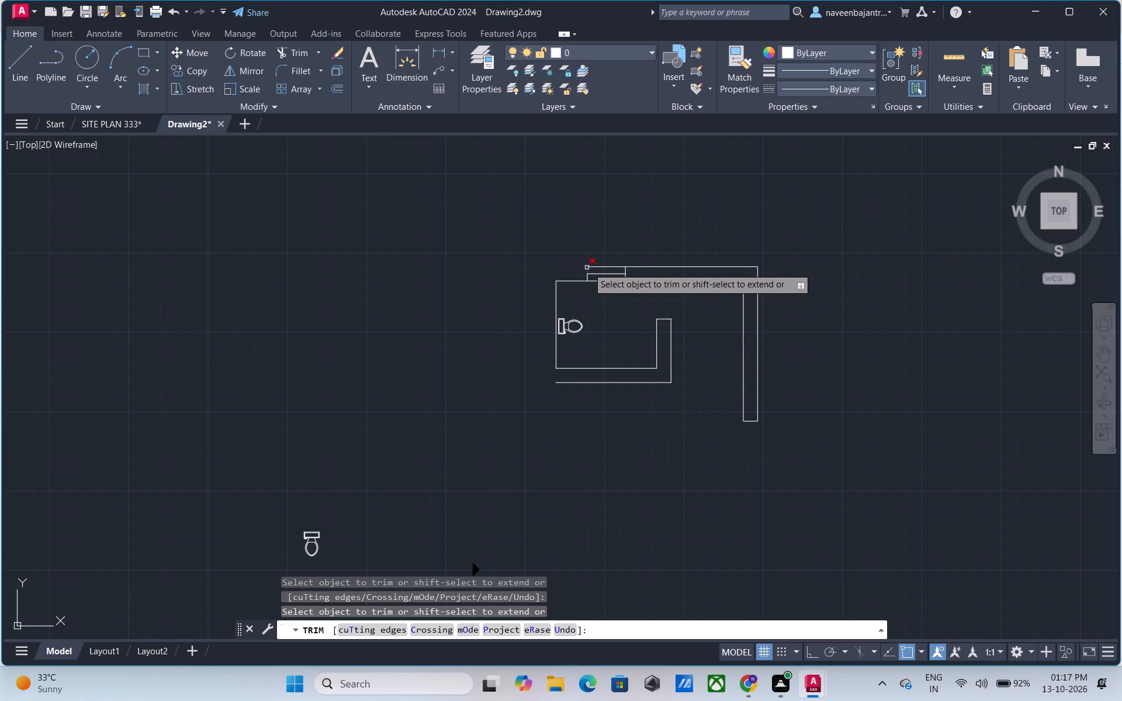
left_click(608, 266)
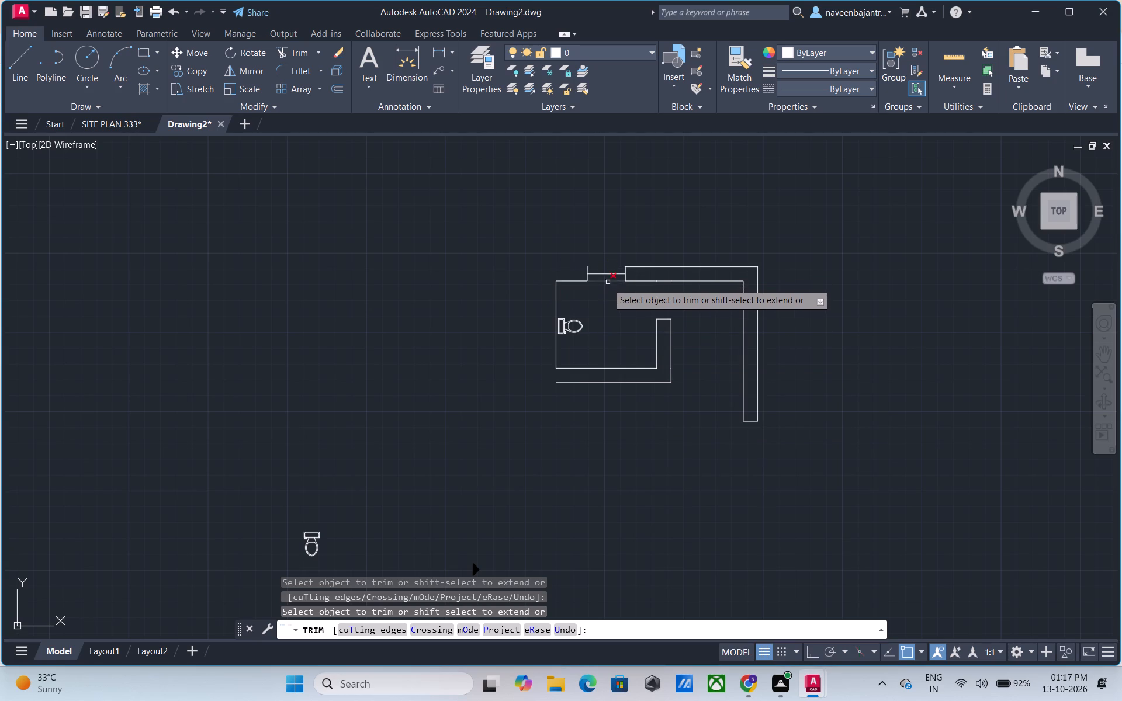
left_click(607, 283)
left_click(608, 279)
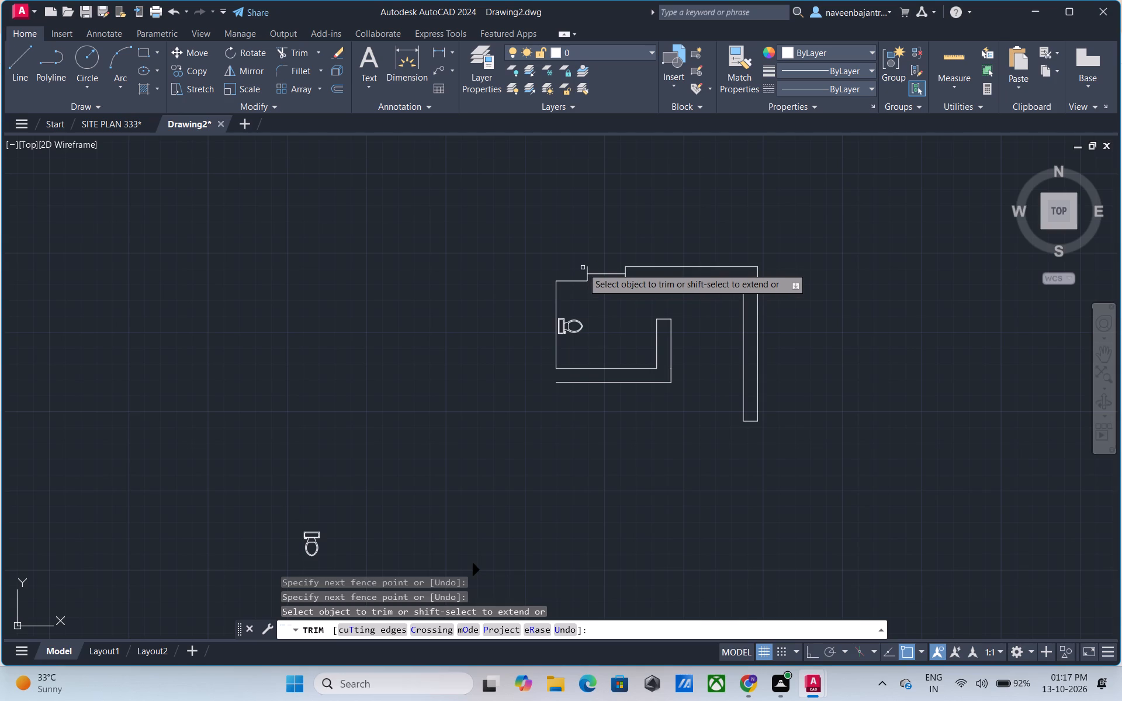
Trim away both end lines and the centre line of the bathroom's north window.
left_click(587, 268)
scroll(588, 277, "up", 2)
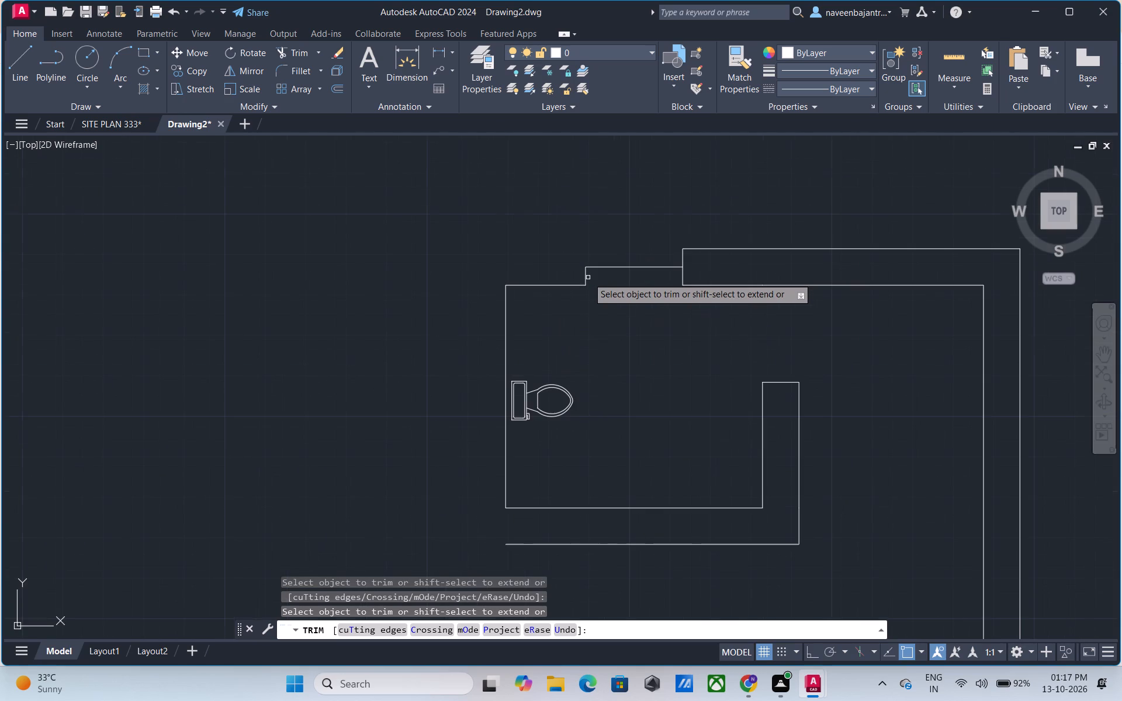
left_click(587, 279)
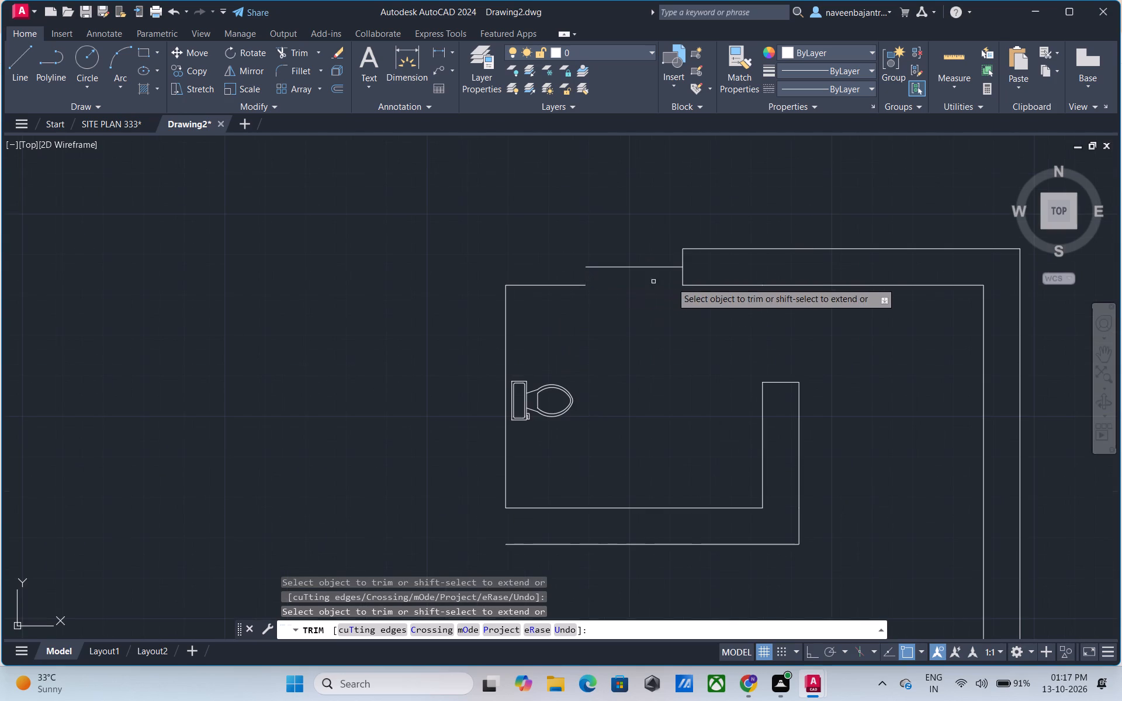
left_click(681, 277)
left_click(683, 261)
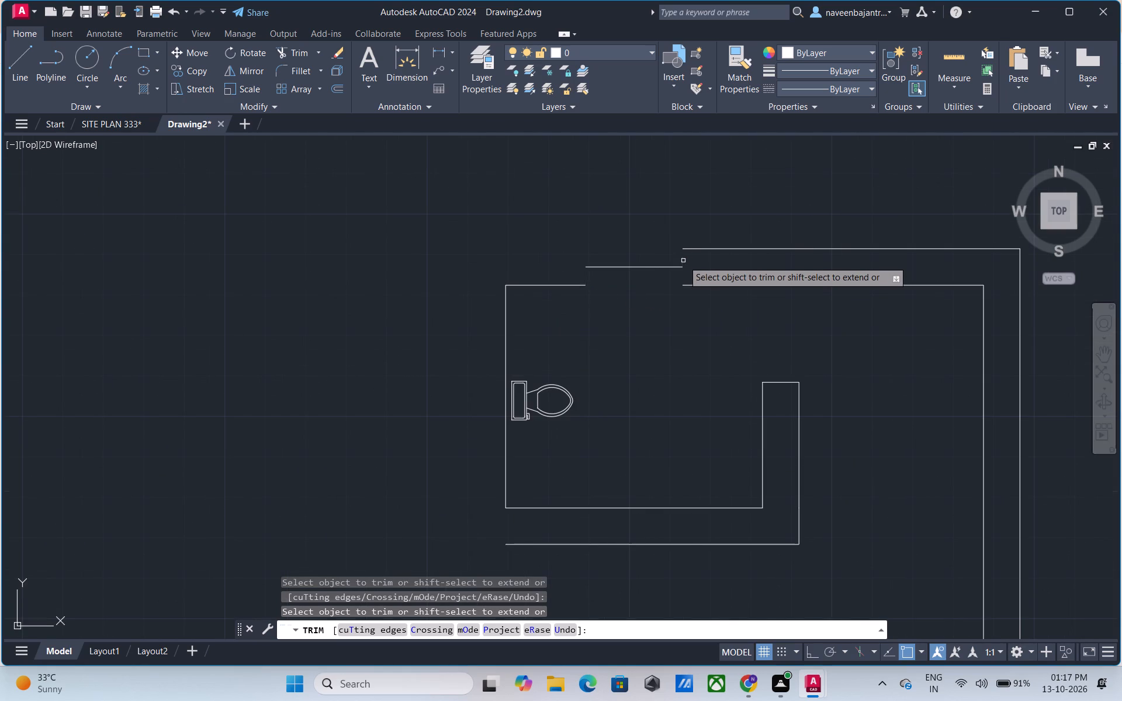
left_click(660, 267)
Trim away the bathroom's inner wall lines at its northwest corner, along the north and west sides.
left_click(557, 284)
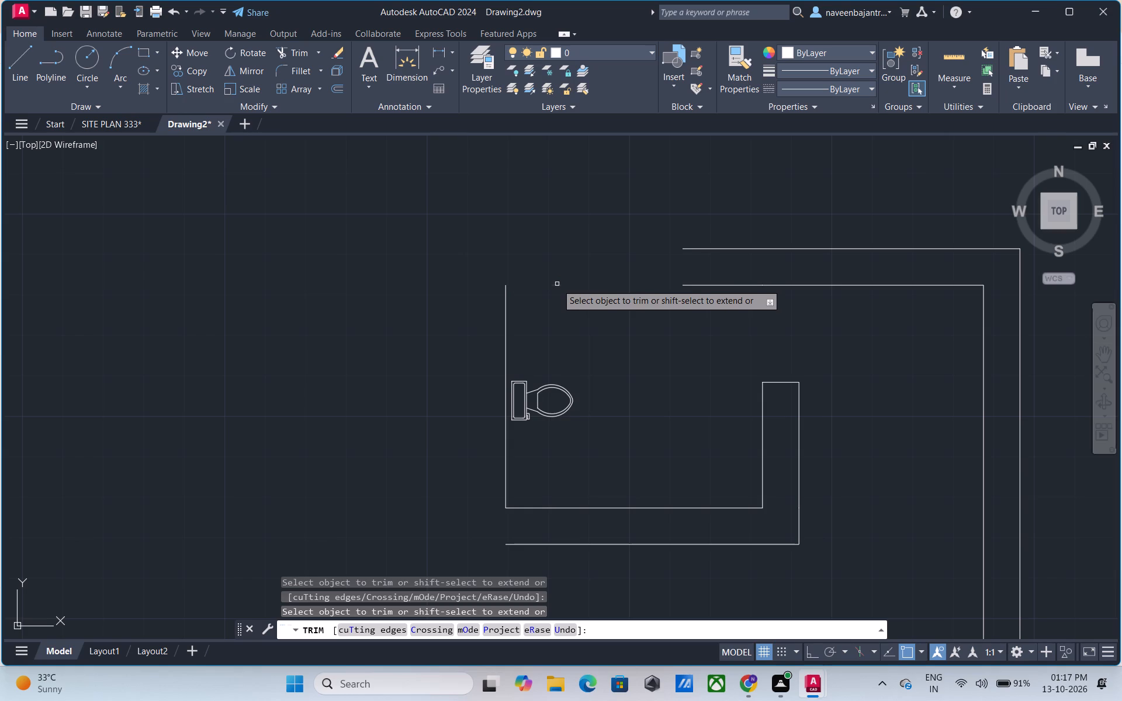
left_click(507, 321)
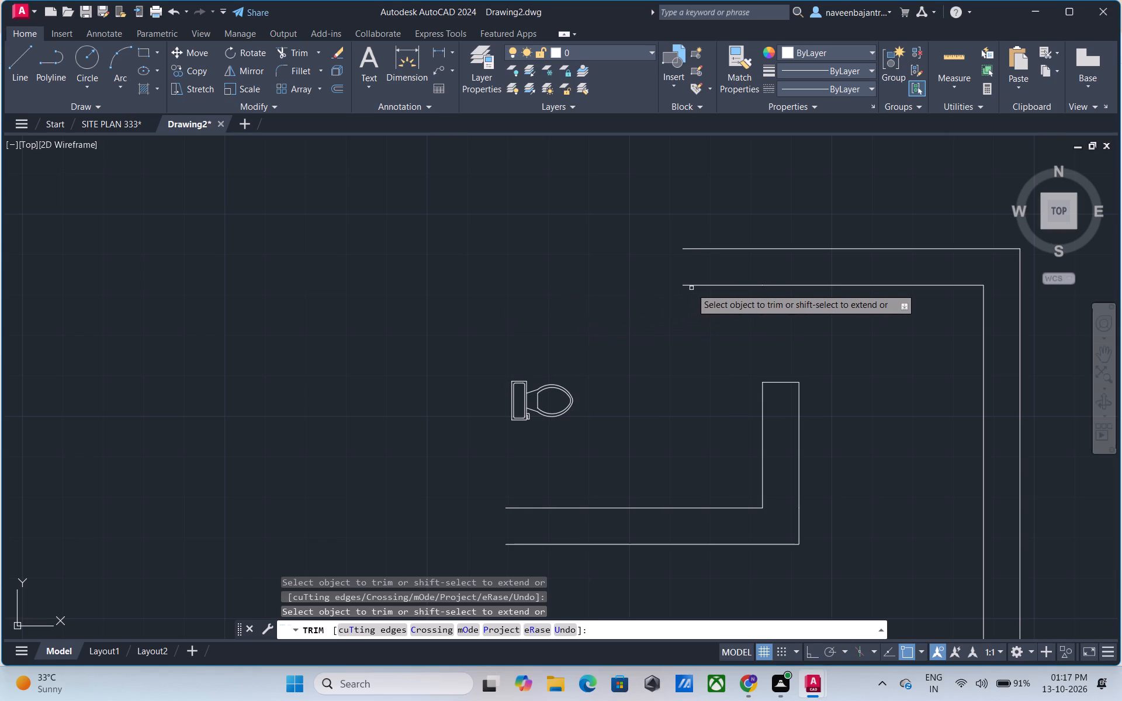
Trim away both north wall lines between the removed window and the east wall, including the leftover inner piece.
left_click(692, 287)
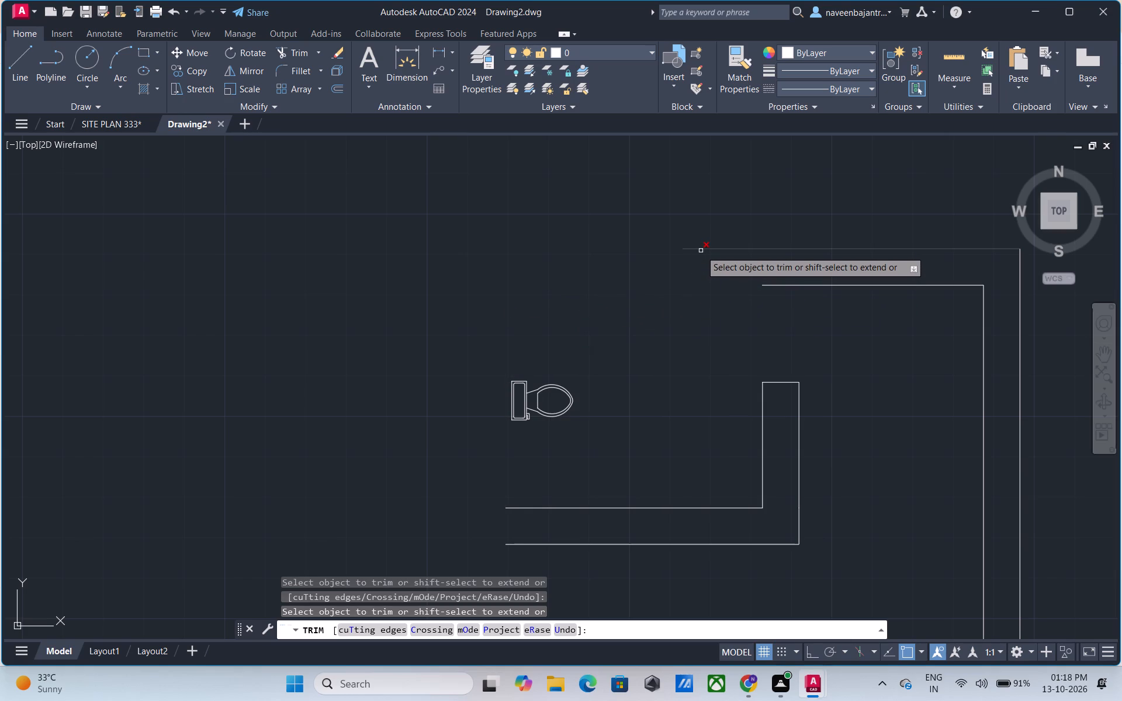
left_click(701, 251)
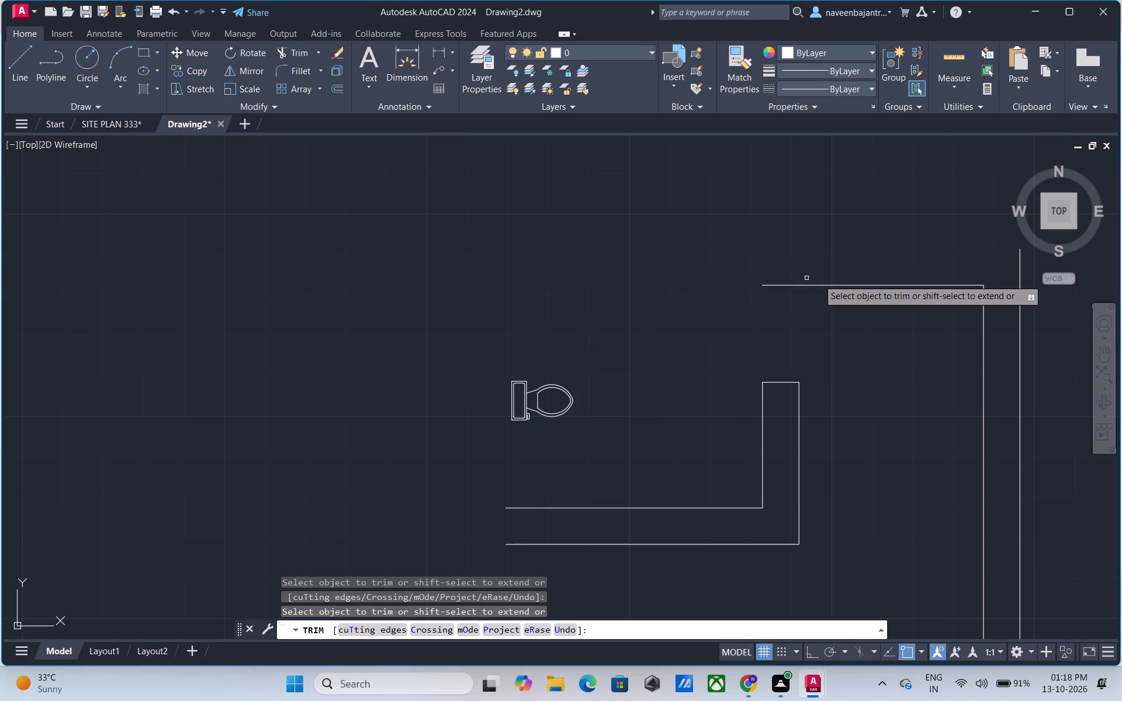
left_click(836, 284)
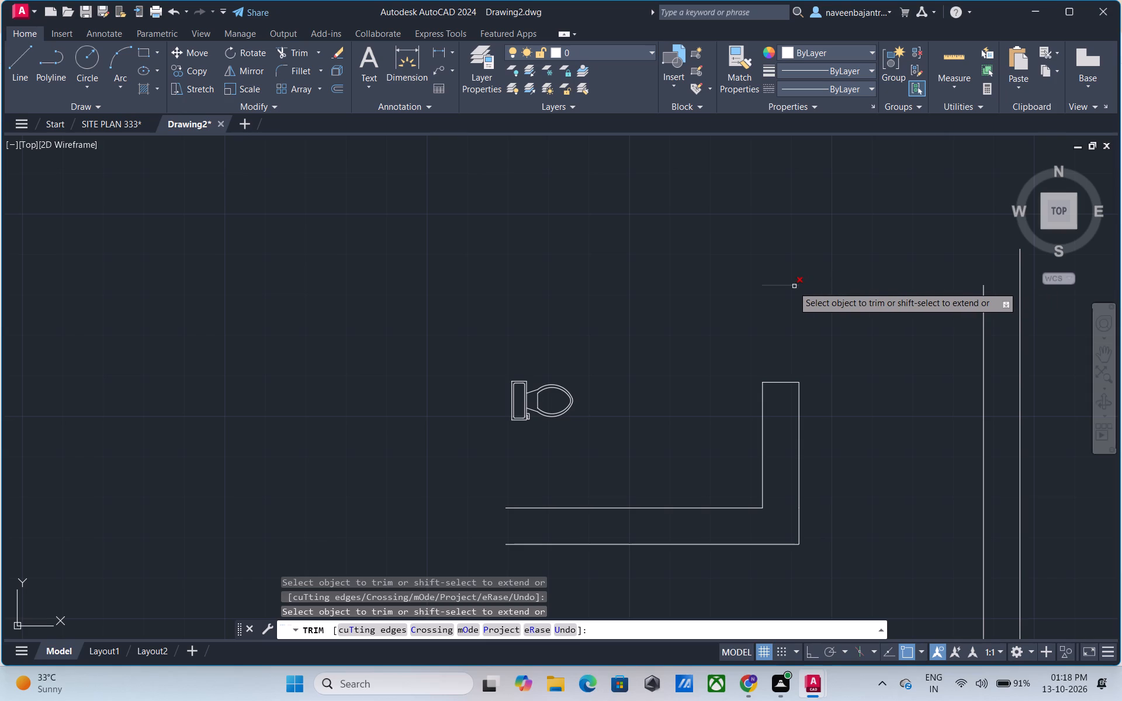
left_click(793, 286)
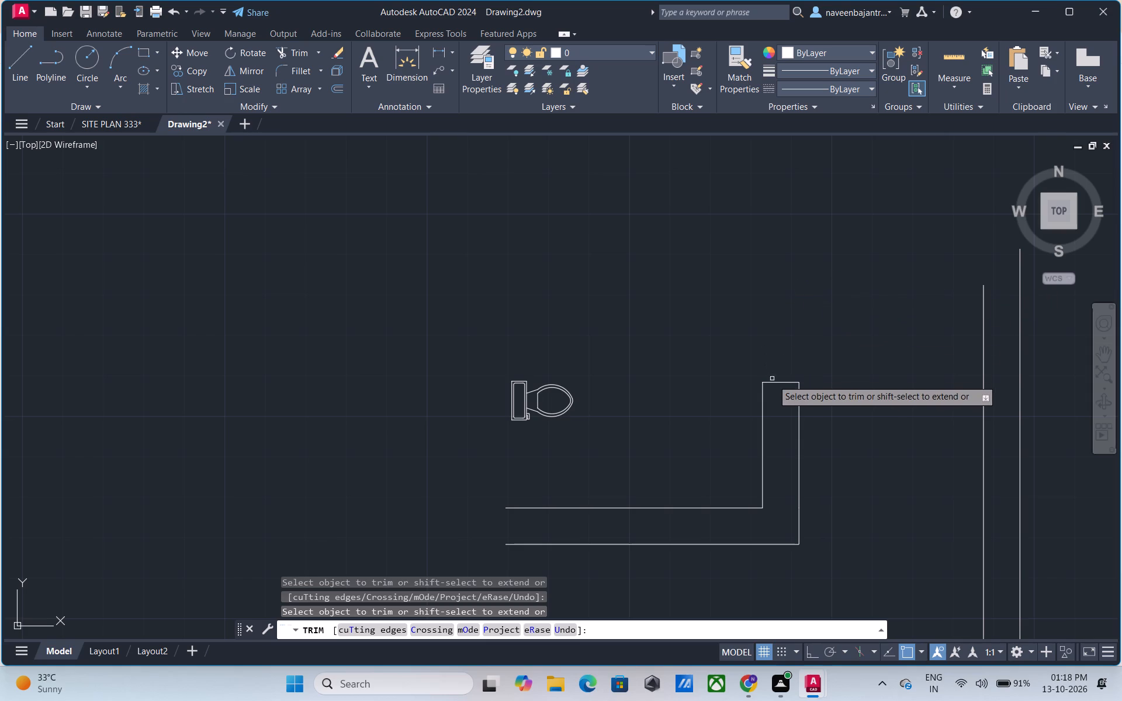
Trim away the bathroom's L-shaped partition, including its north end cap, both vertical lines and both horizontal lines.
left_click(773, 381)
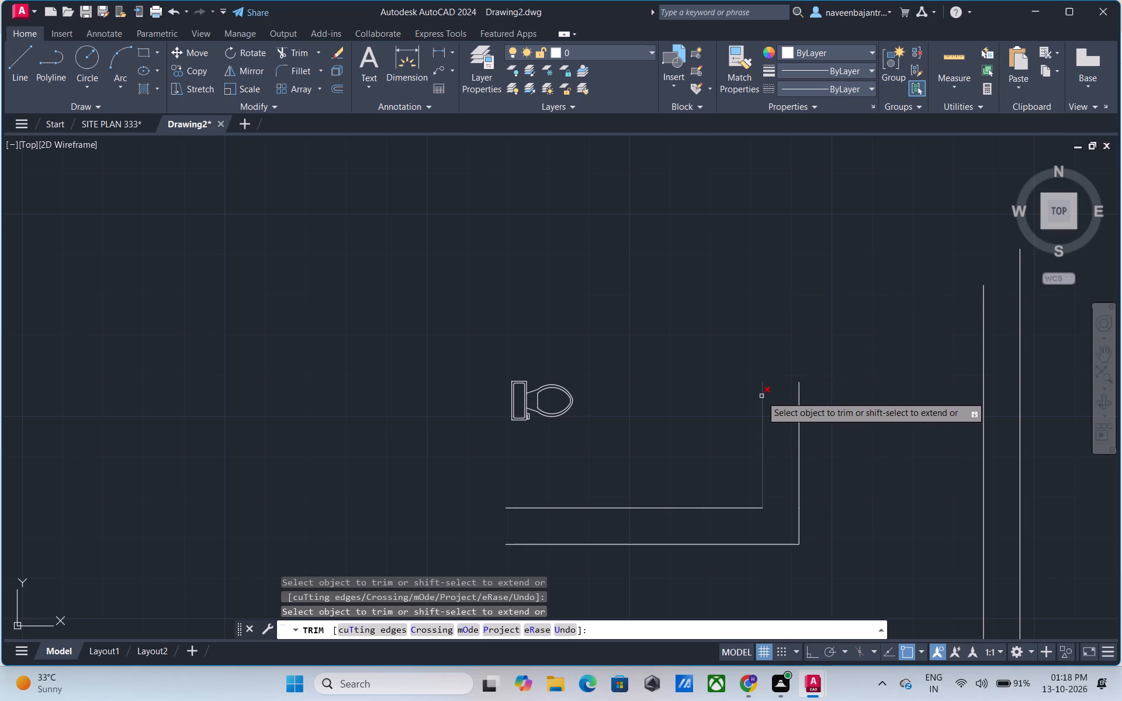
left_click(761, 396)
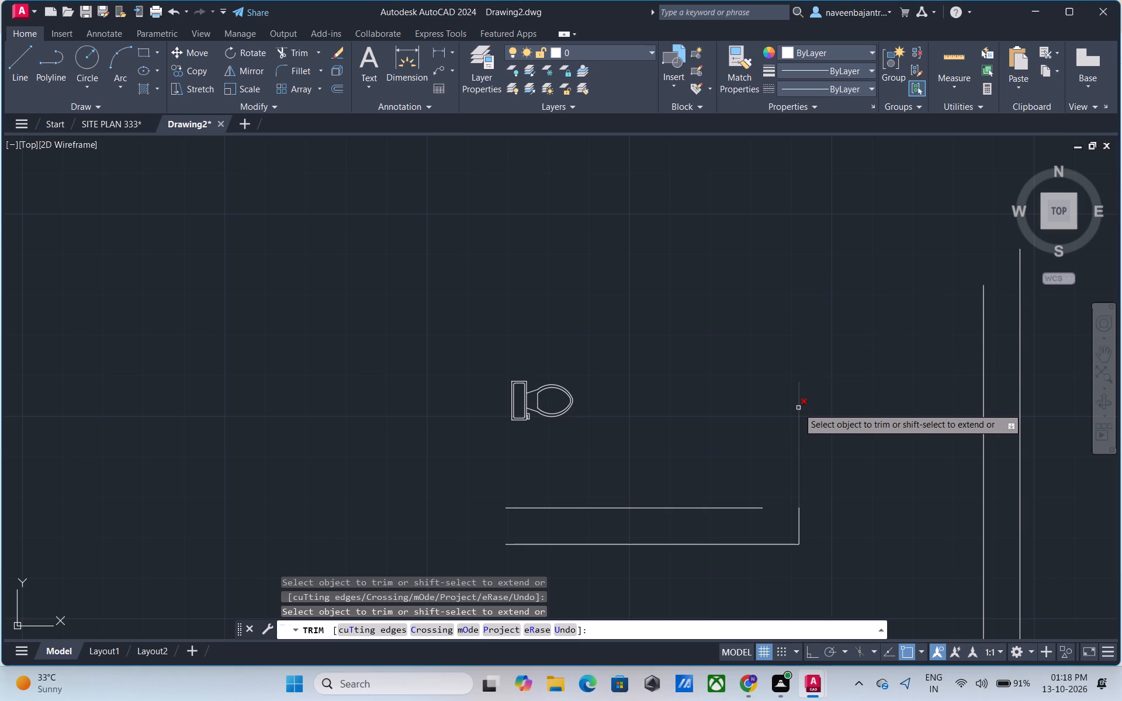
left_click(798, 408)
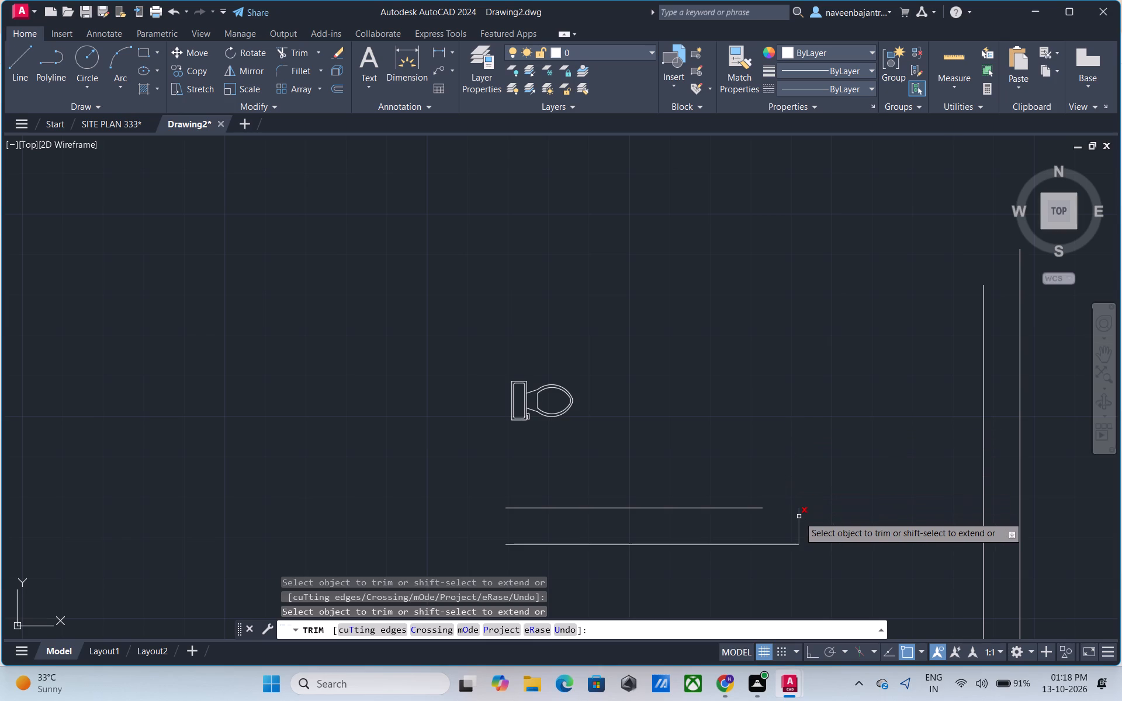
left_click(800, 518)
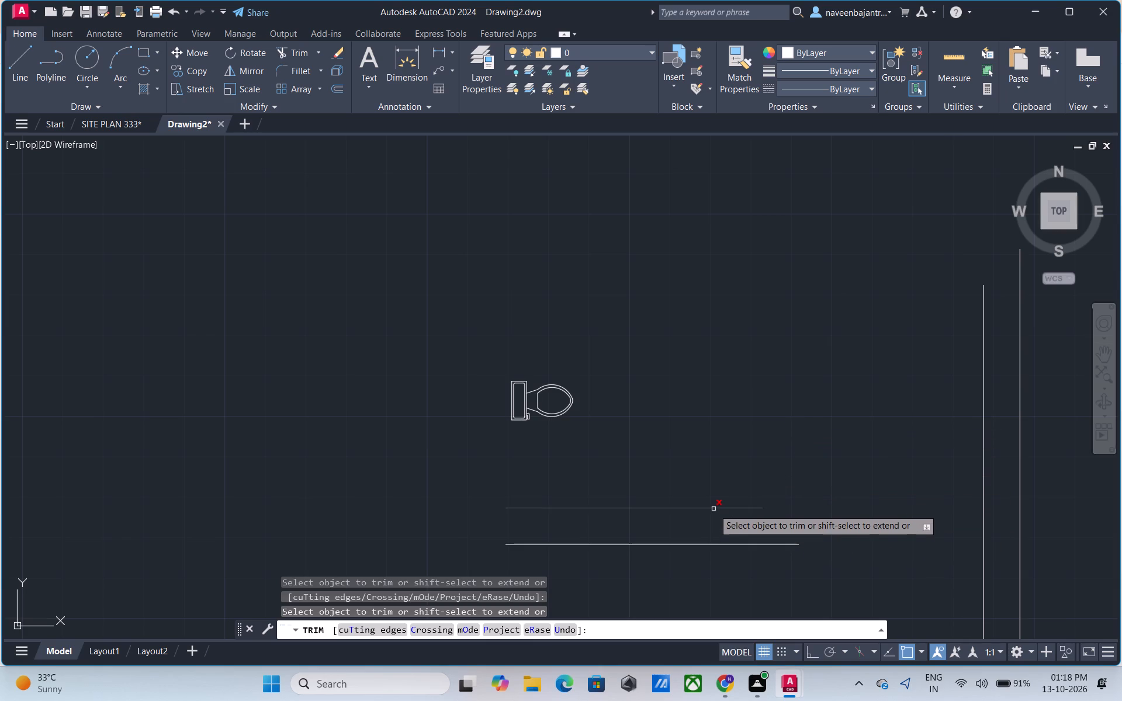
left_click(714, 509)
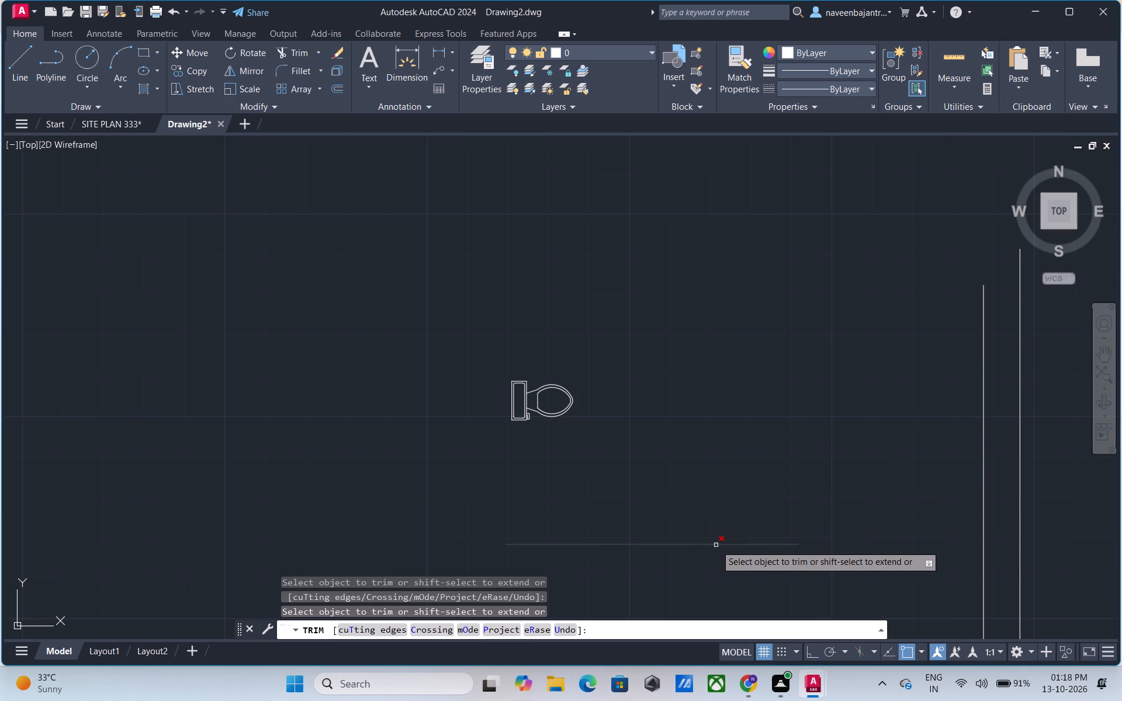
left_click(716, 545)
Trim away both lines of the remaining northeast wall and the short cap closing its south end.
scroll(721, 542, "down", 2)
middle_click_drag(721, 542, 718, 539)
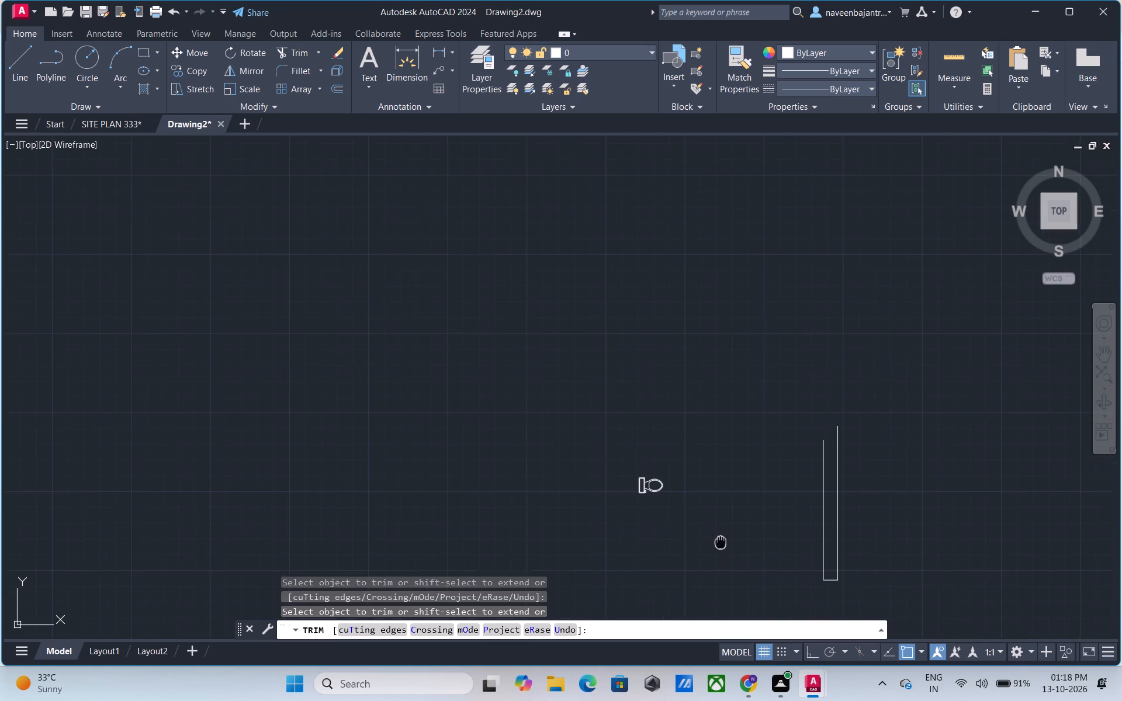
middle_click_drag(718, 539, 564, 445)
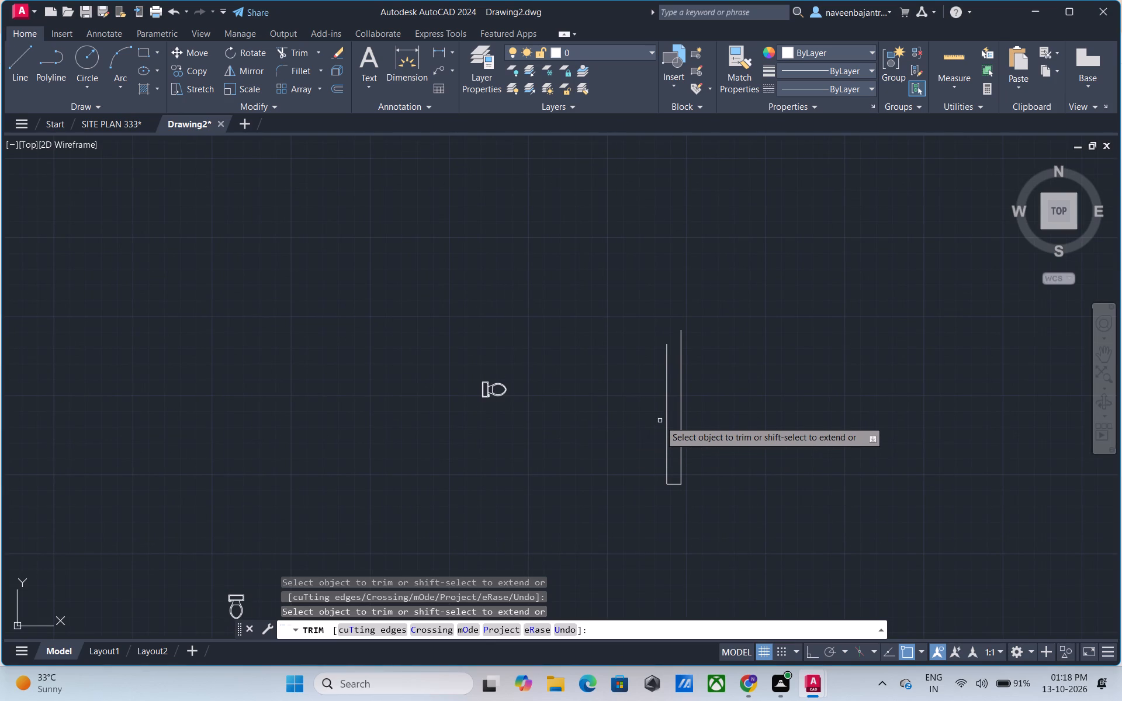
left_click(666, 421)
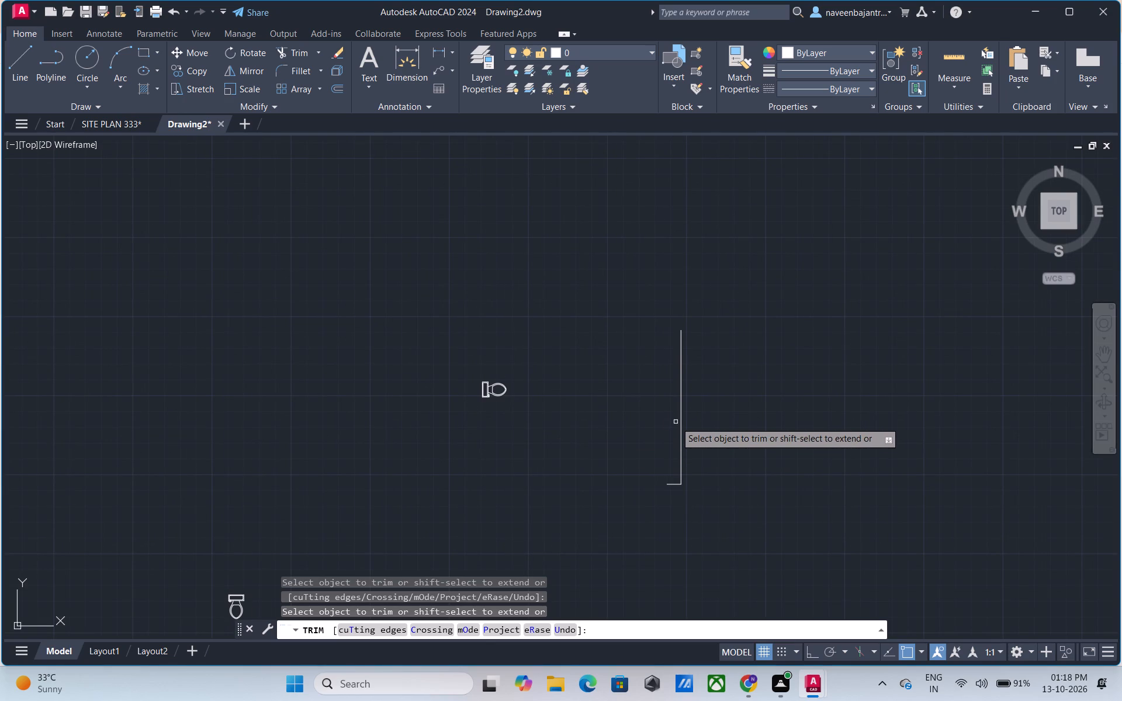
left_click(681, 422)
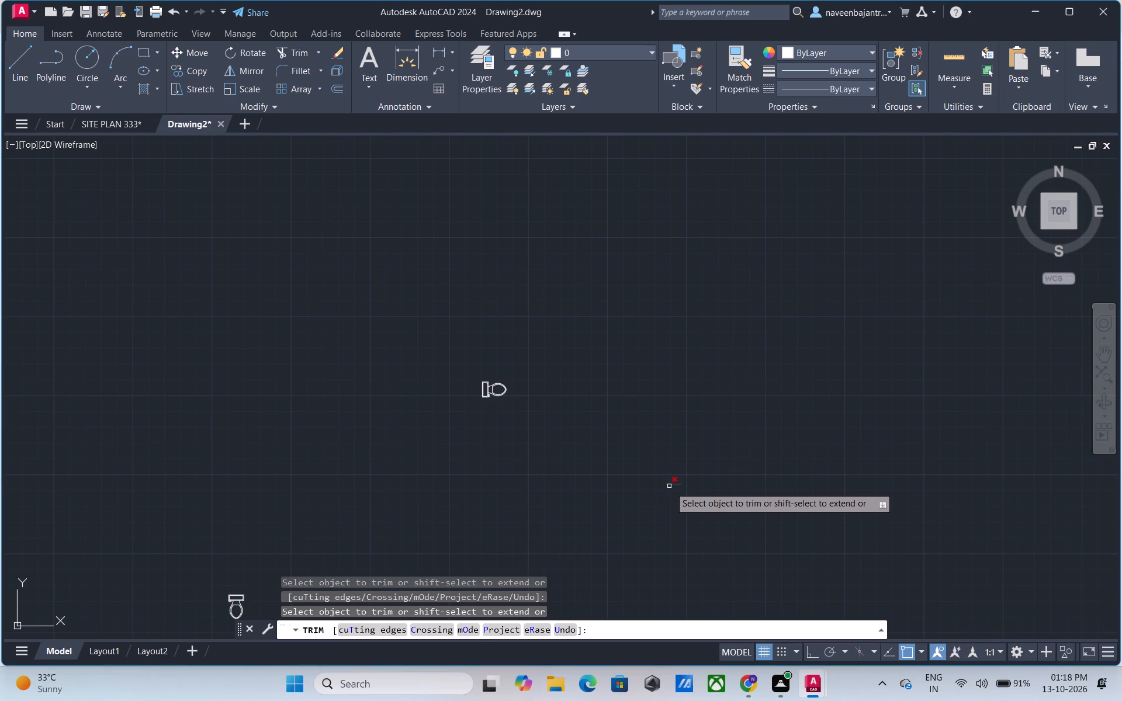
left_click(670, 487)
left_click(674, 480)
scroll(674, 477, "down", 3)
middle_click_drag(666, 471, 650, 373)
scroll(635, 390, "up", 2)
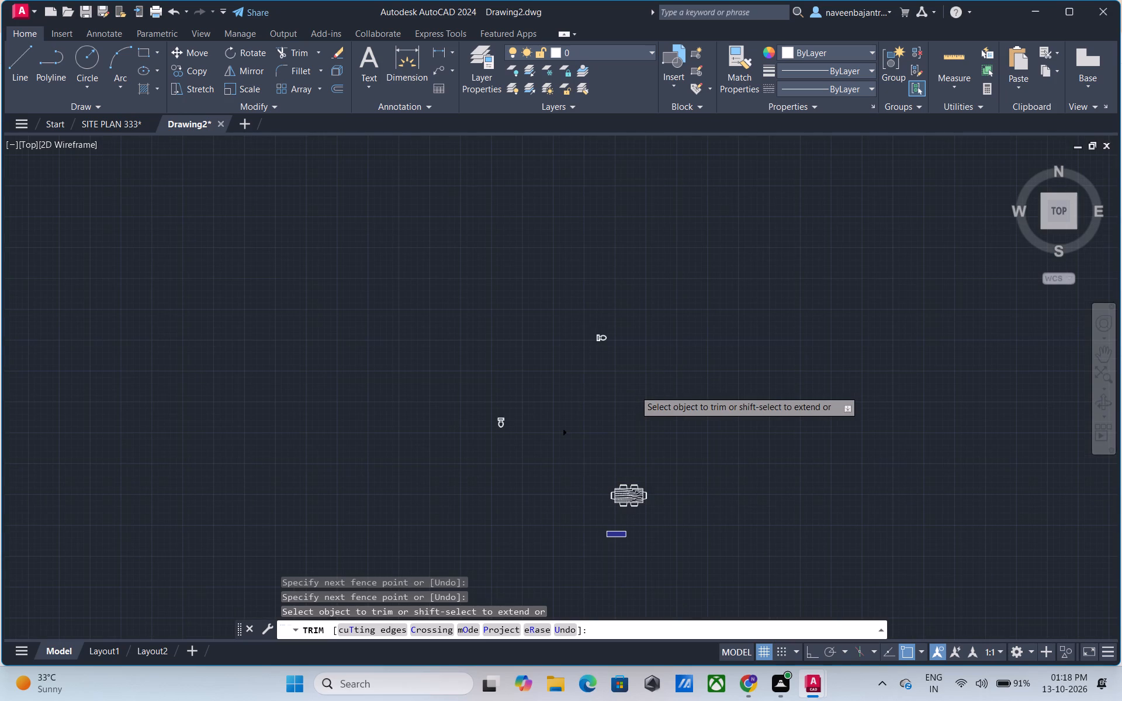
key("Escape")
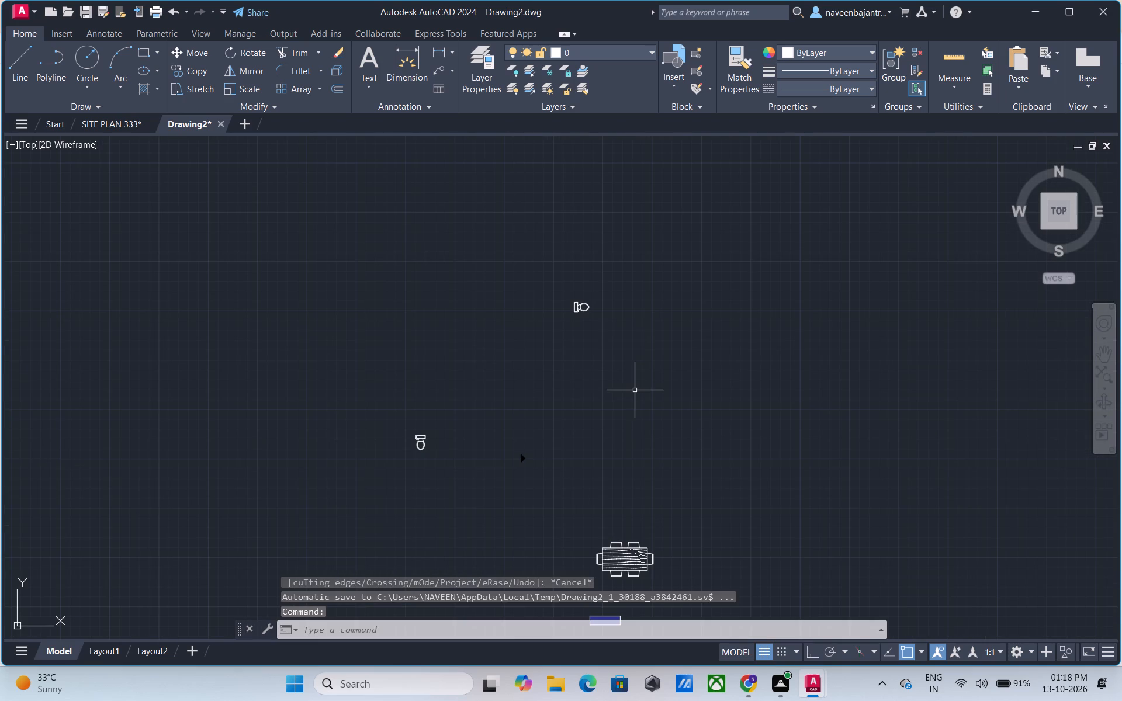
Erase the two leftover toilet blocks and the black stair arrowhead from the cleared floor plan.
left_click(574, 301)
key("Delete")
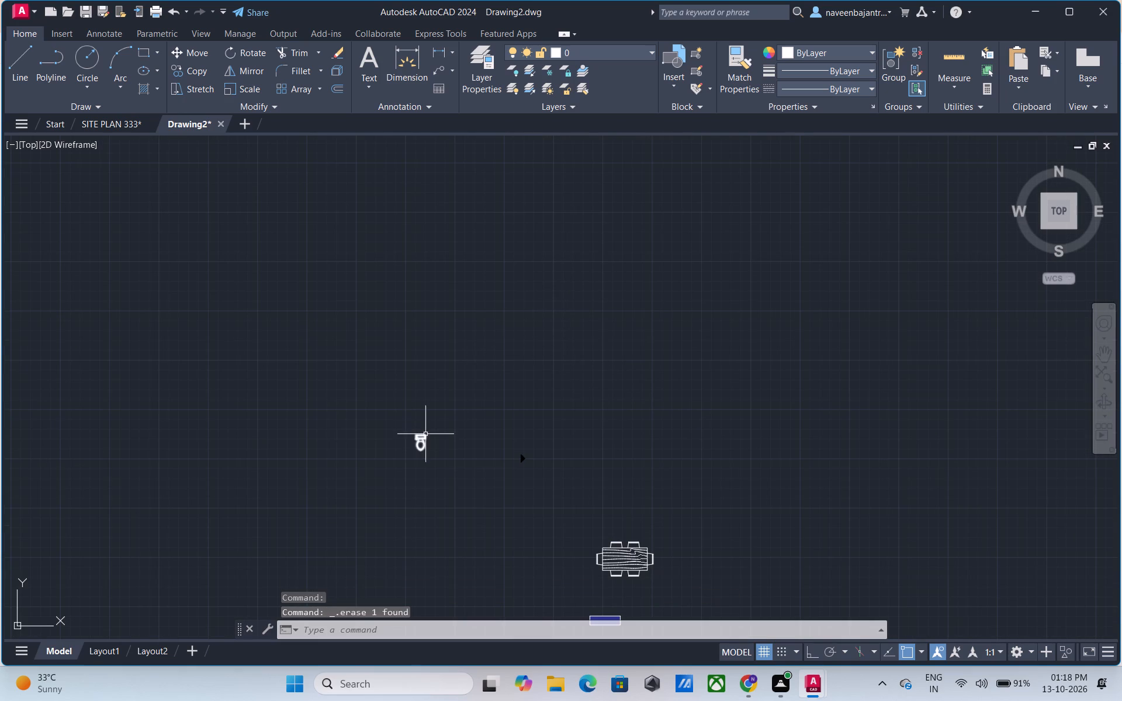
left_click(425, 434)
key("Delete")
scroll(525, 460, "up", 2)
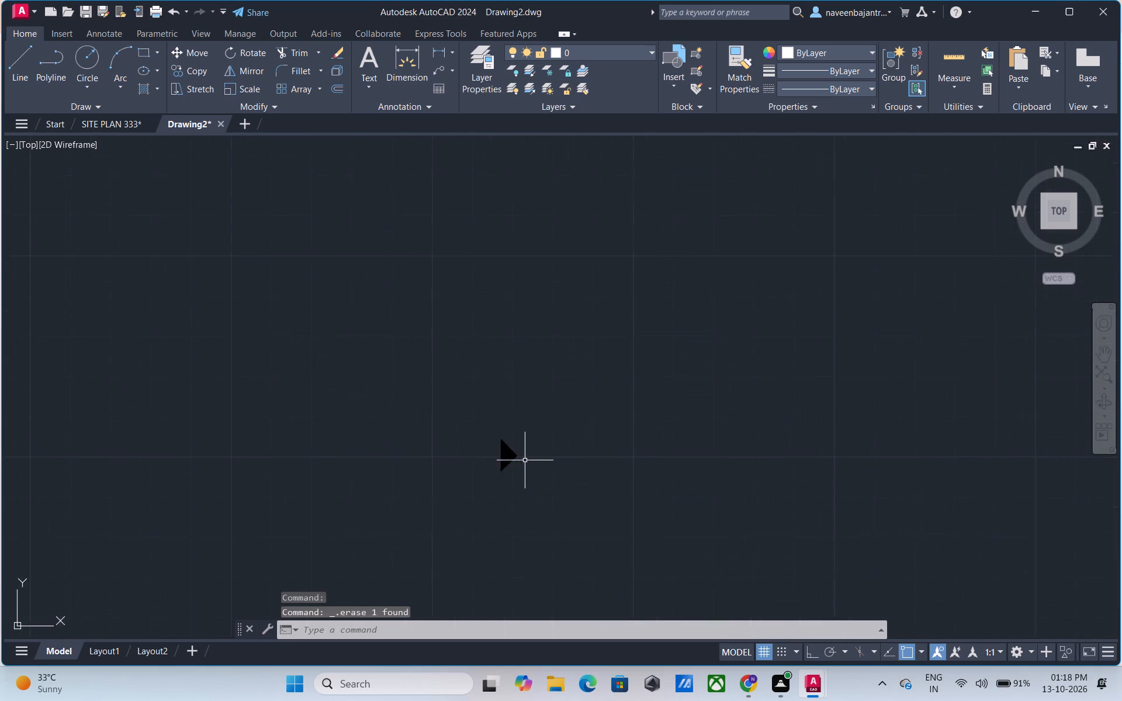
scroll(525, 460, "up", 2)
left_click(494, 455)
key("Delete")
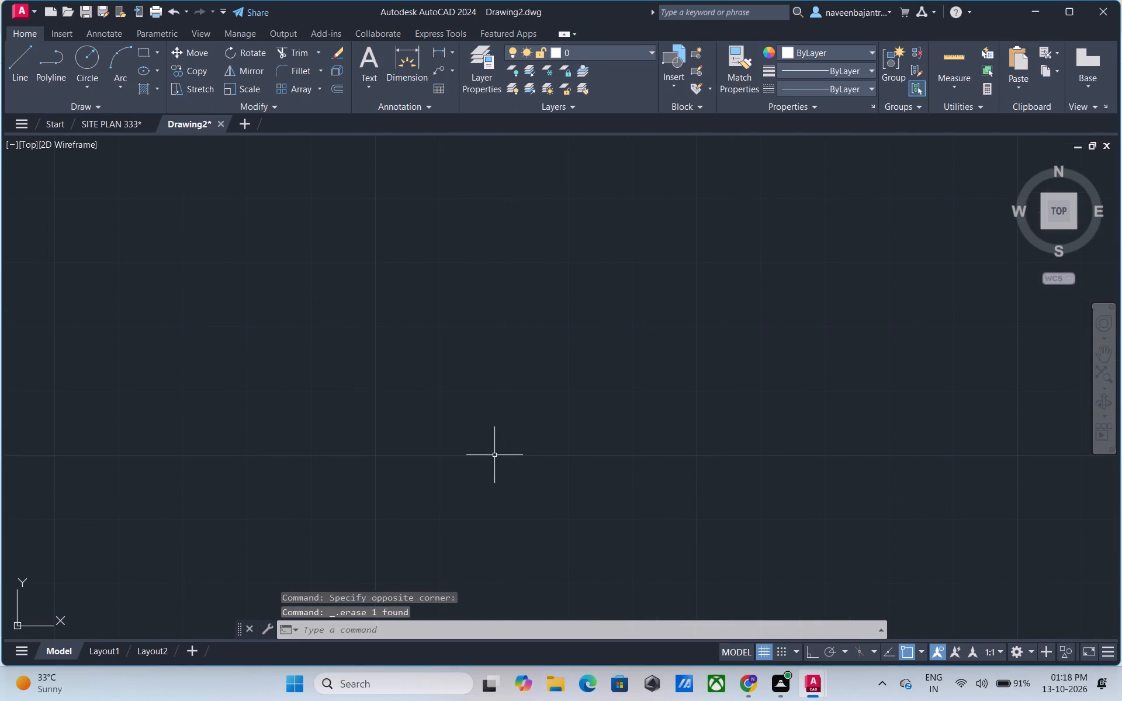
Erase the dining set block and the blue hatch fill of the small wall rectangle south of it.
scroll(494, 455, "down", 3)
middle_click_drag(596, 520, 583, 446)
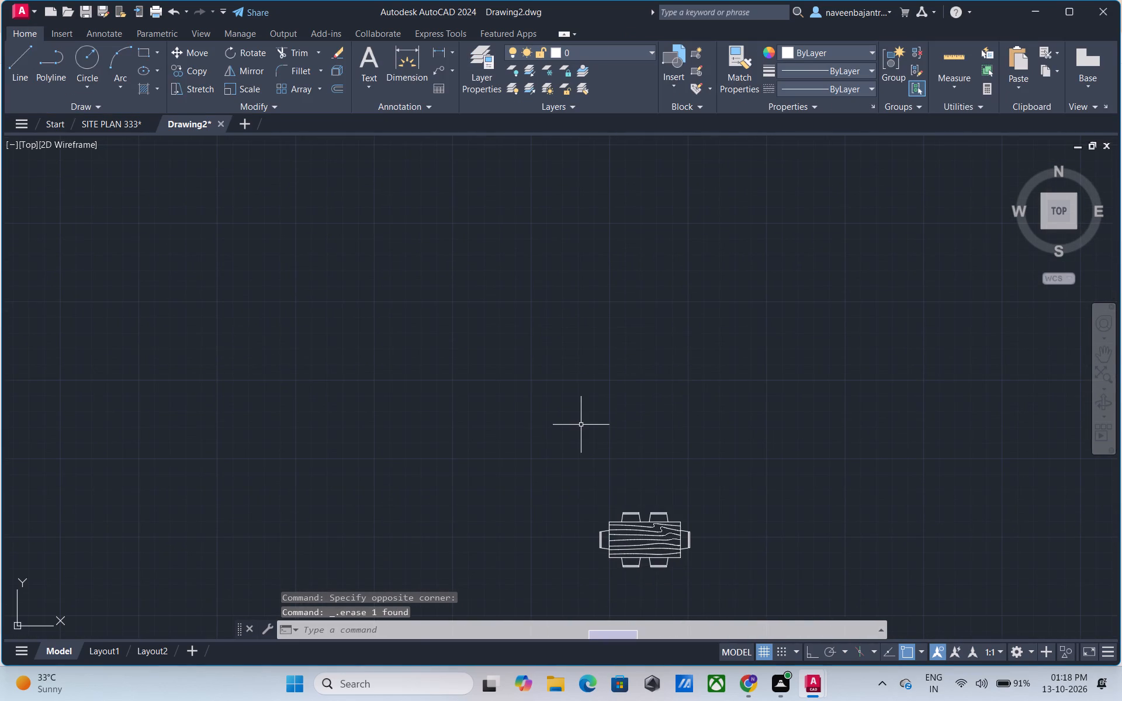
middle_click_drag(600, 485, 588, 378)
left_click(626, 438)
key("Delete")
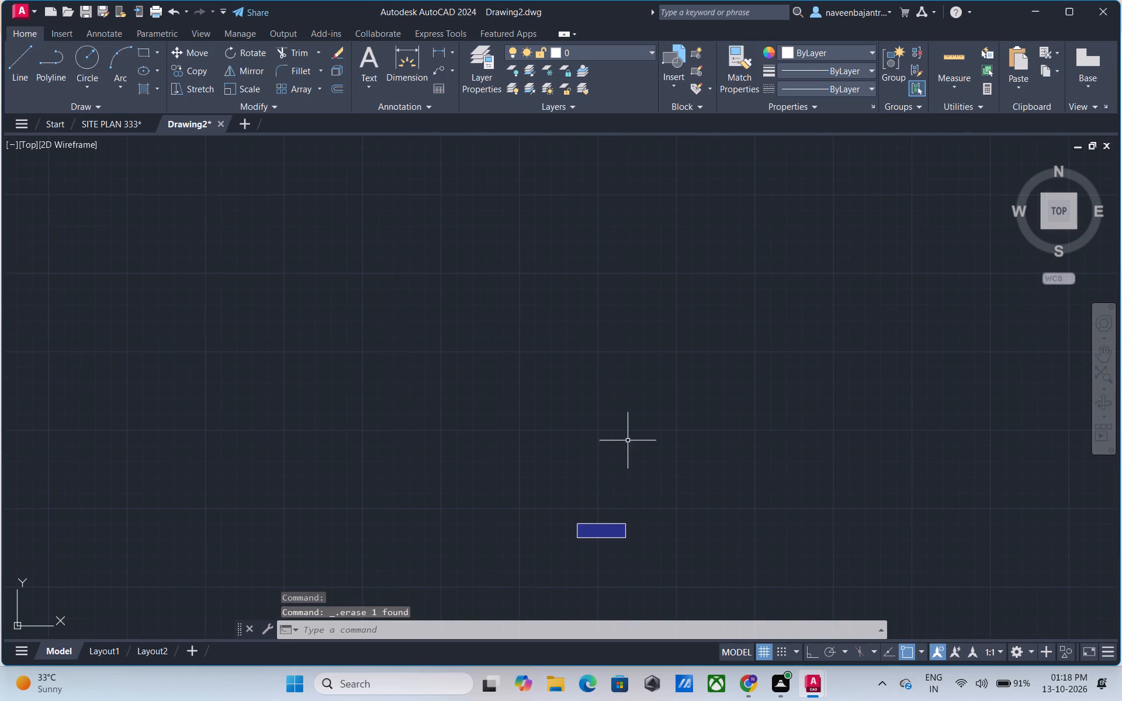
left_click(604, 533)
key("Delete")
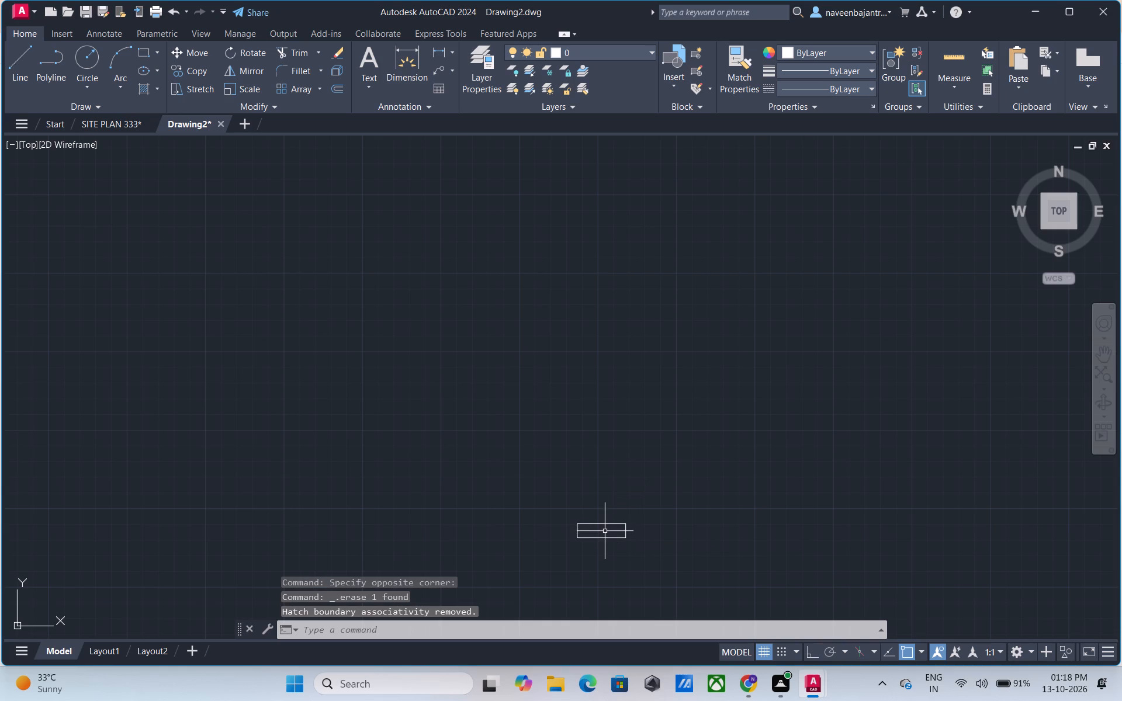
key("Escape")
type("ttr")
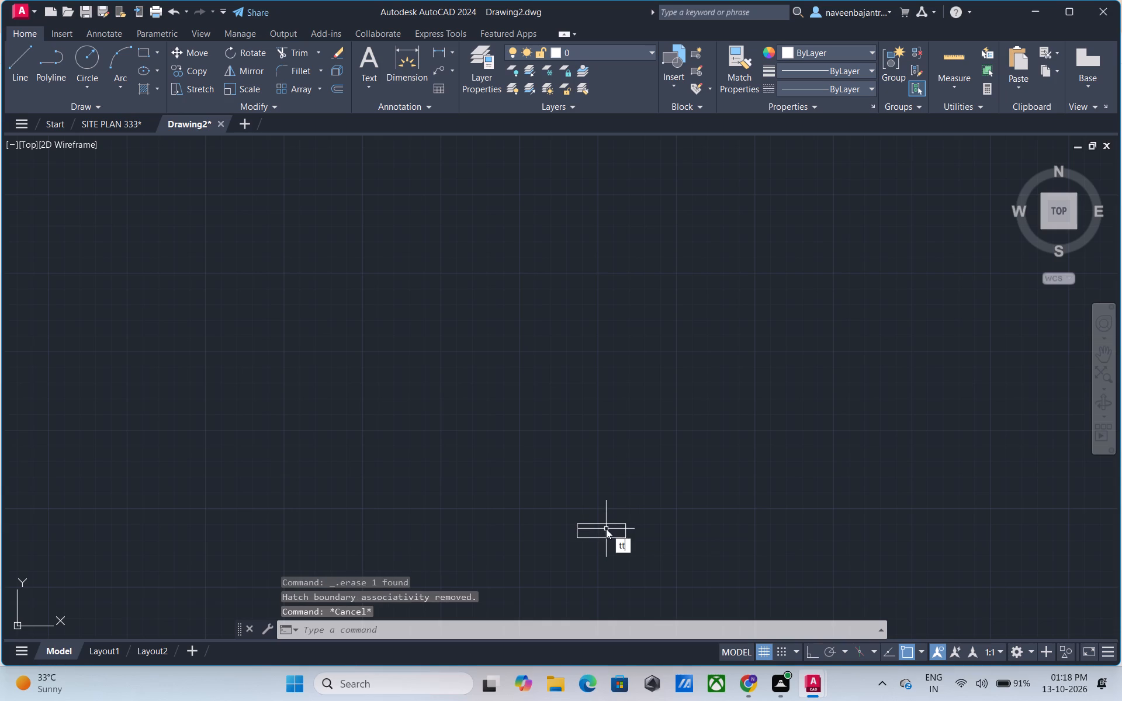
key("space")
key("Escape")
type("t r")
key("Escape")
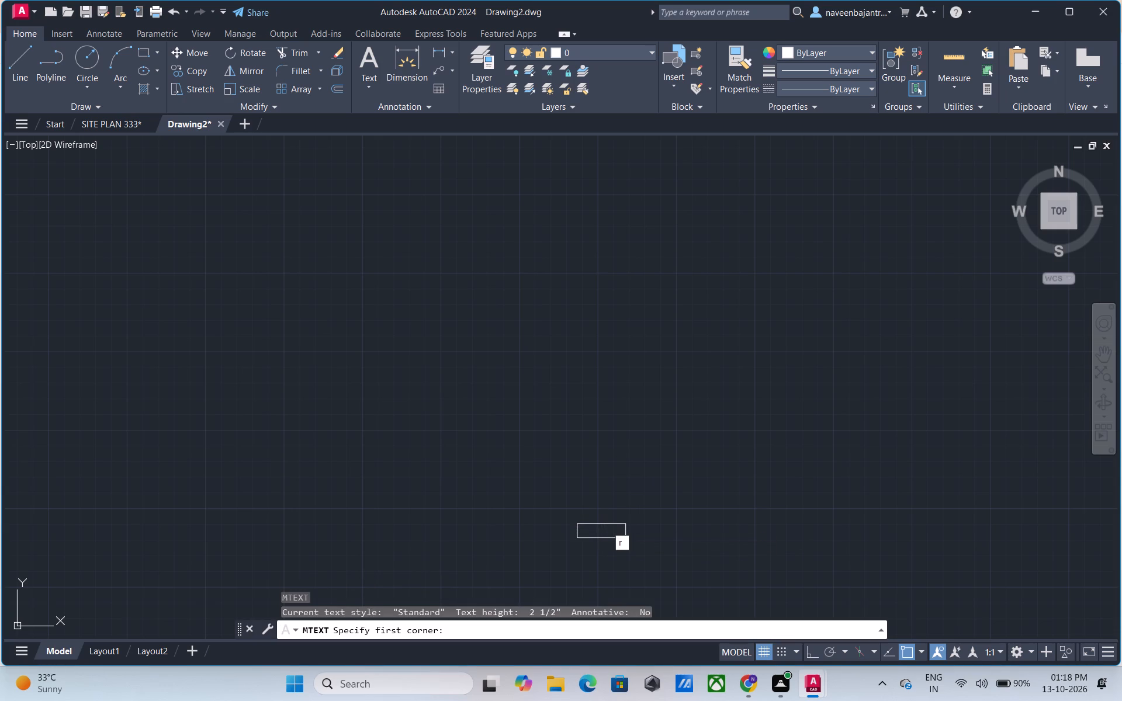
Trim away all four outline edges of the small leftover rectangle.
type("tr")
key("space")
left_click(607, 524)
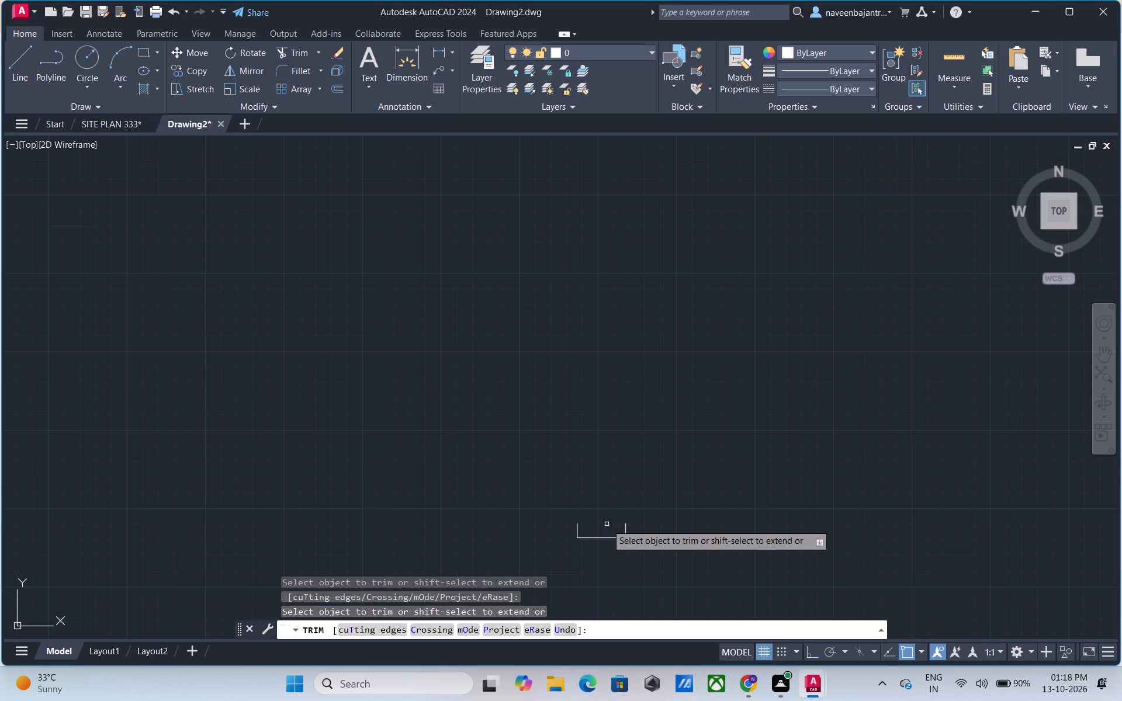
left_click(610, 537)
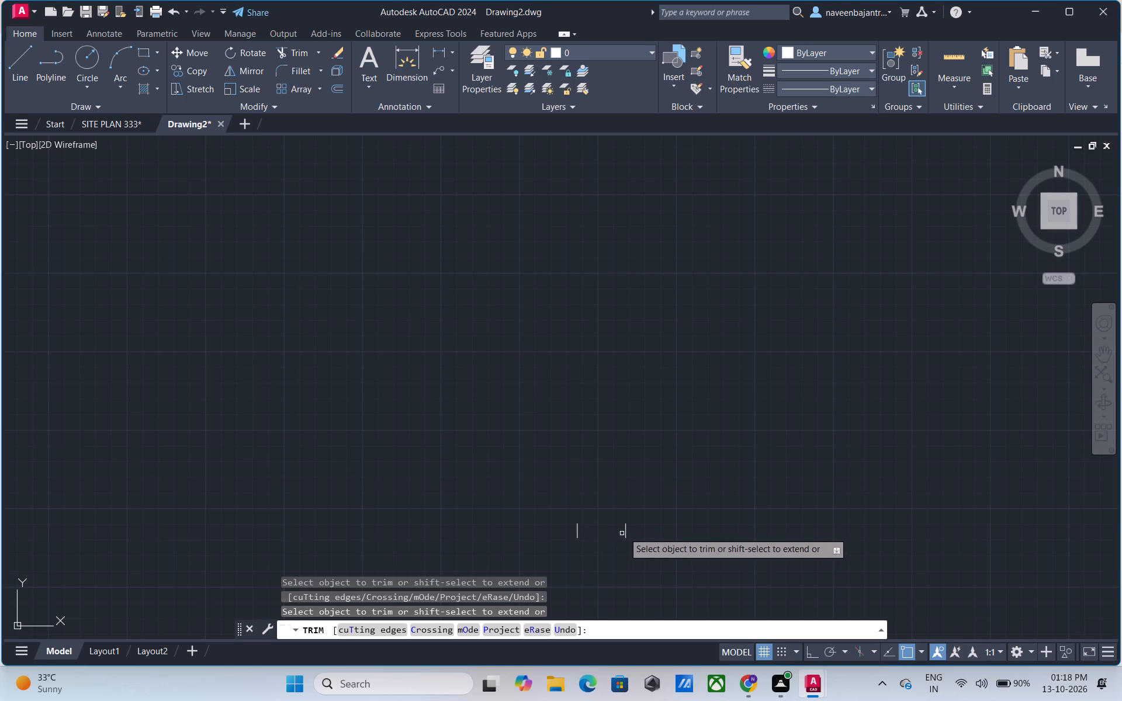
left_click(626, 532)
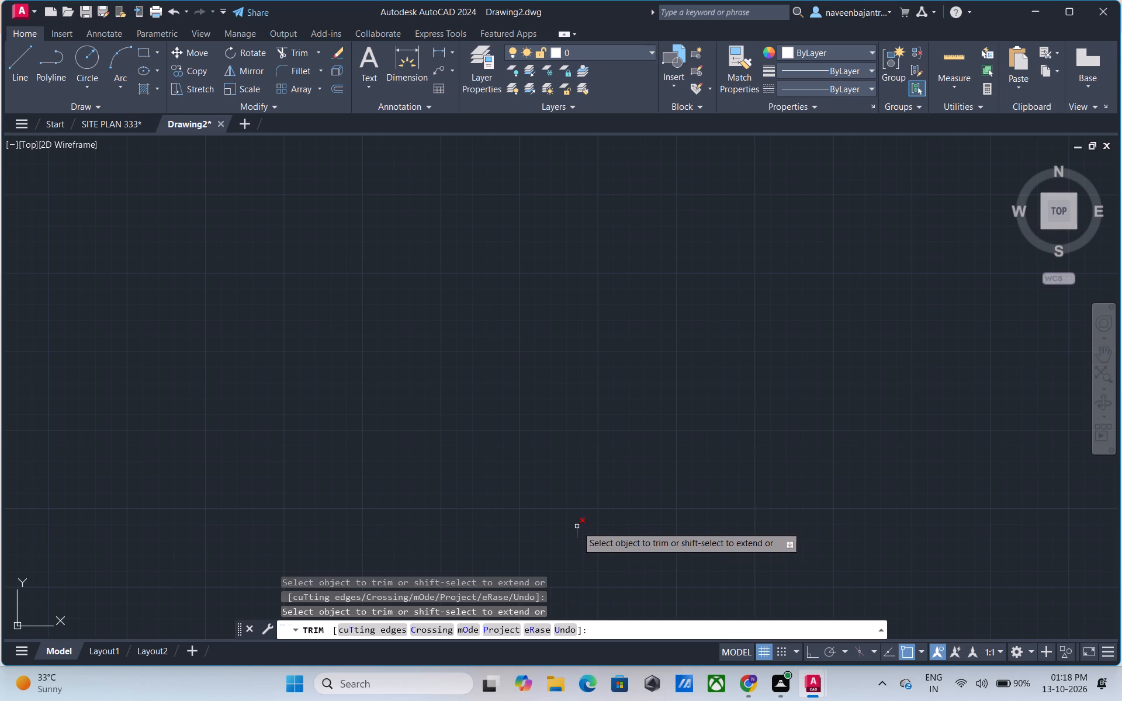
left_click(577, 526)
Bring up the blocks of Kitchens.dwg in DesignCenter, with the view framed on the intact furnished floor plan.
scroll(578, 526, "down", 8)
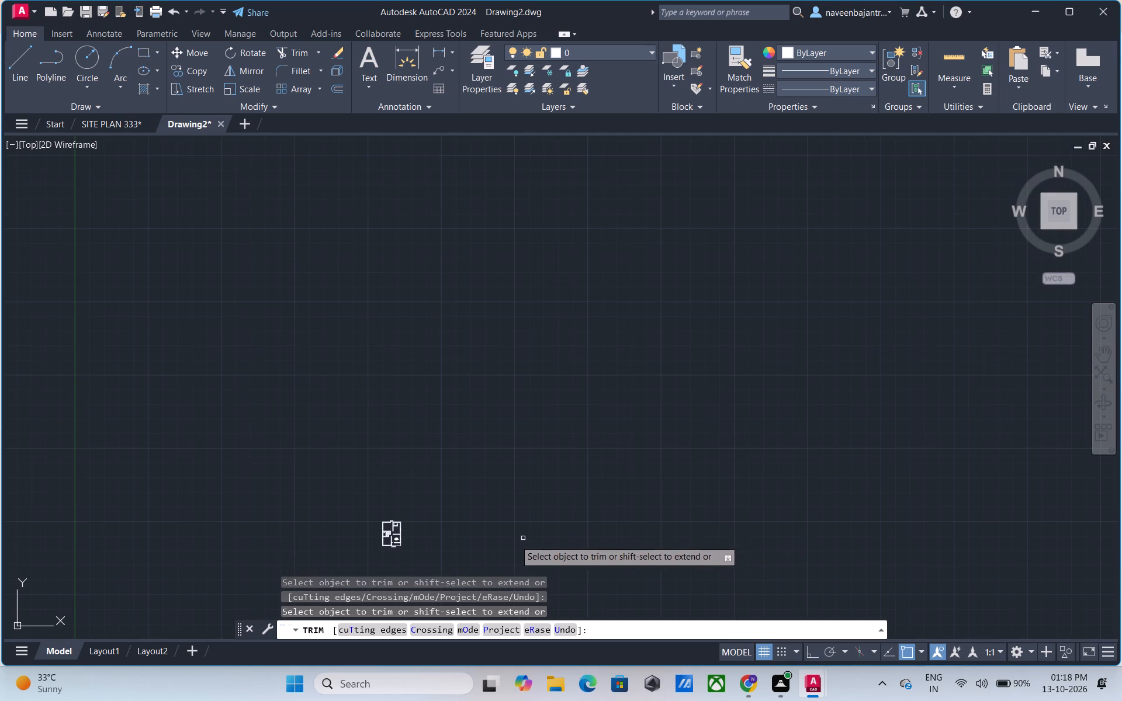
middle_click_drag(500, 490, 690, 328)
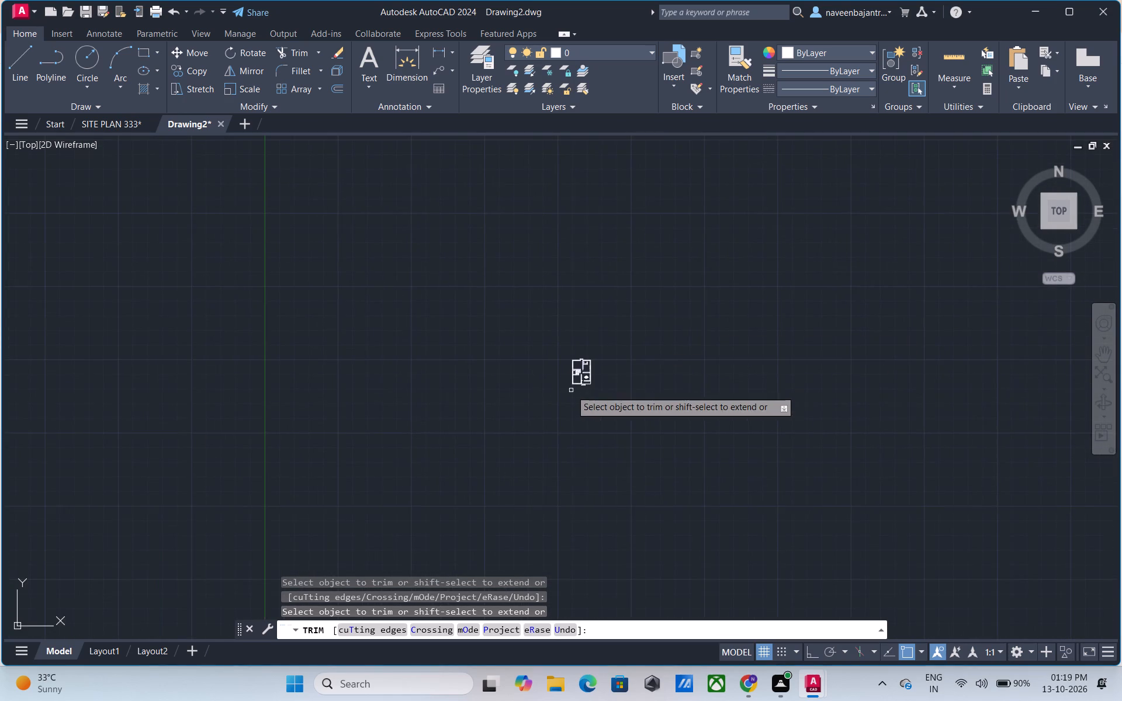
scroll(571, 390, "up", 3)
middle_click_drag(571, 390, 549, 459)
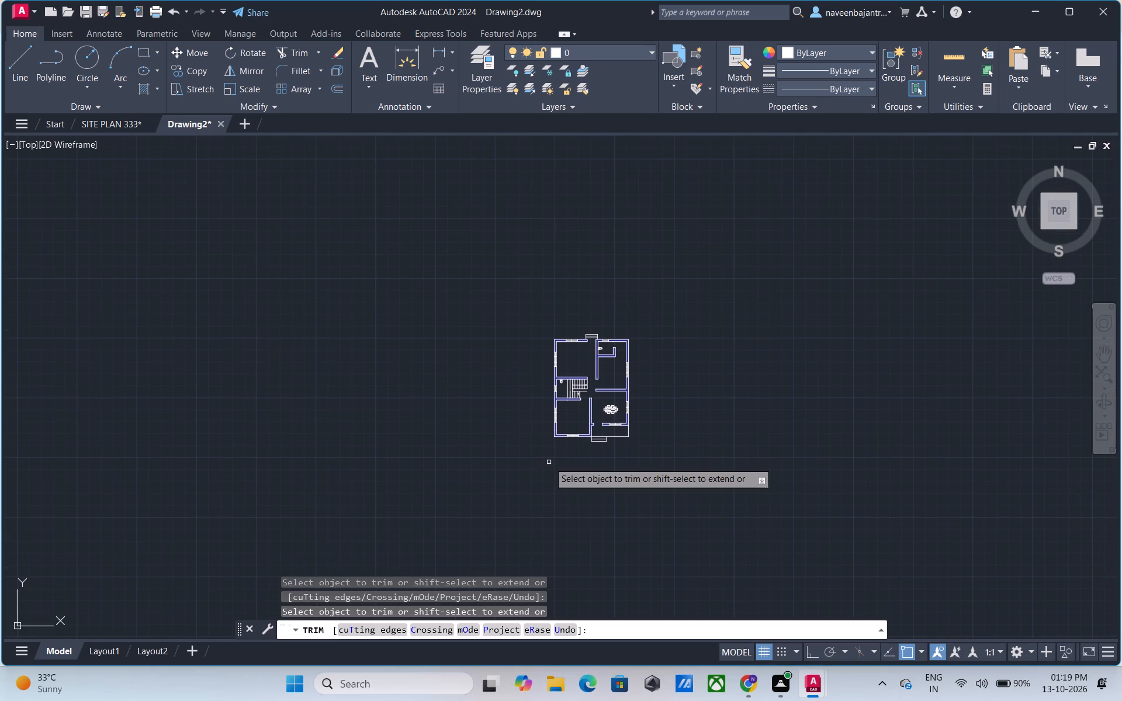
scroll(549, 462, "up", 2)
middle_click_drag(573, 449, 507, 531)
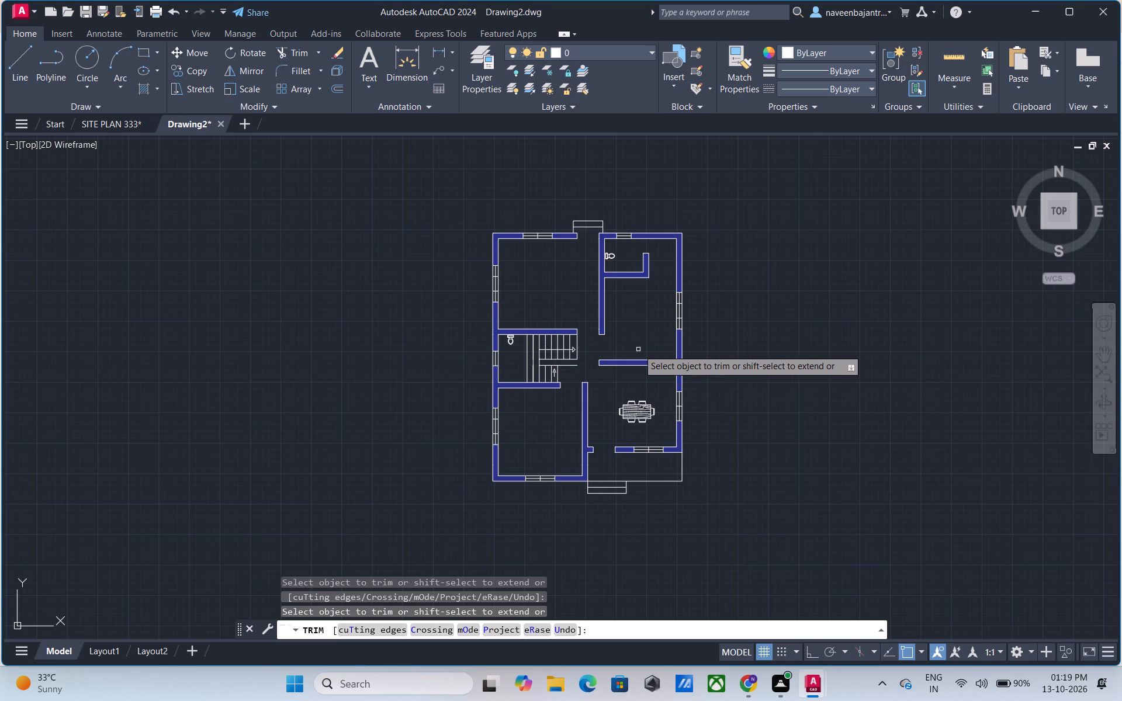
key("Escape")
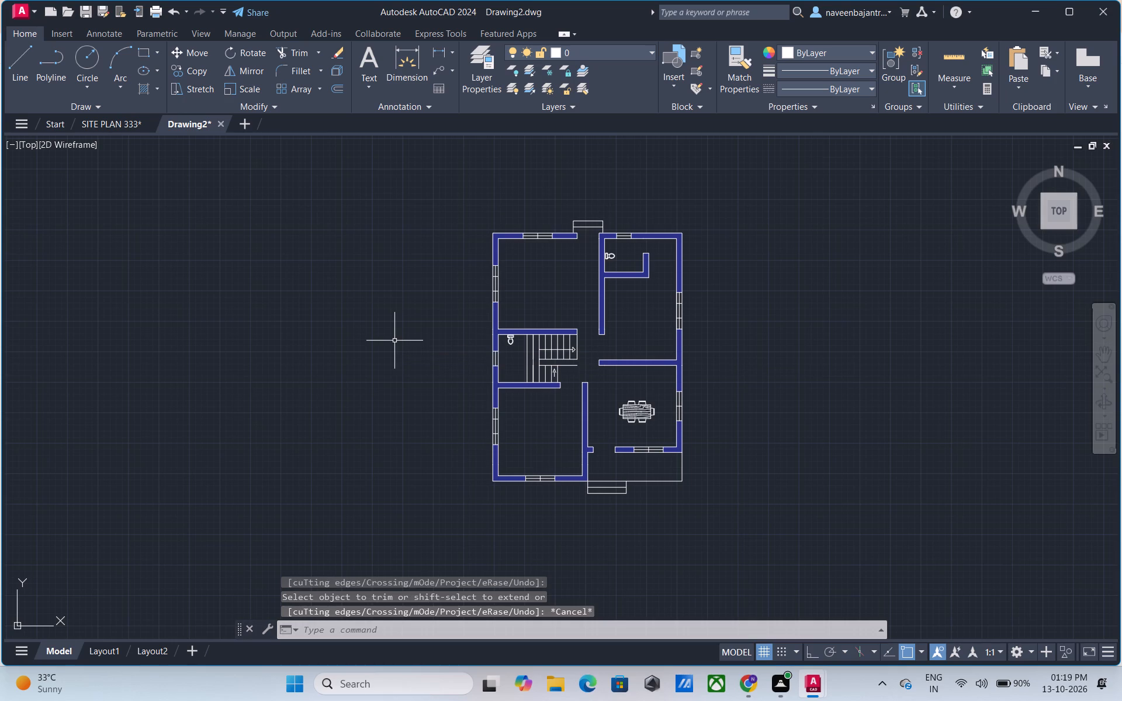
type("dc")
key("space")
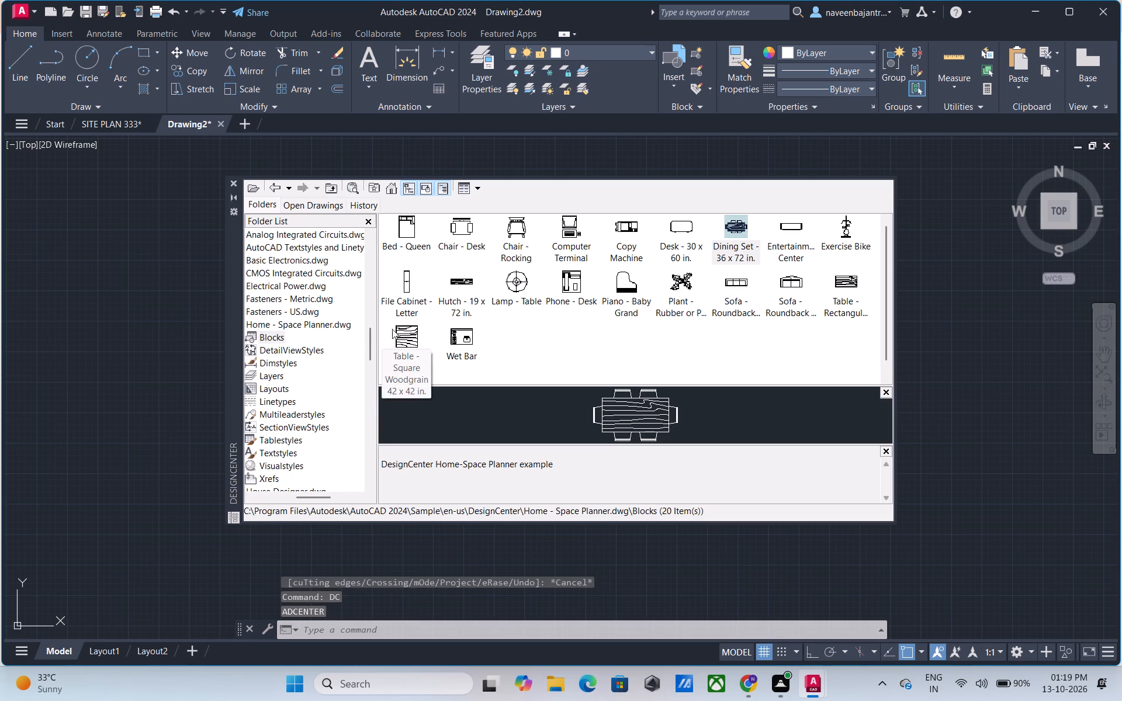
left_click(275, 188)
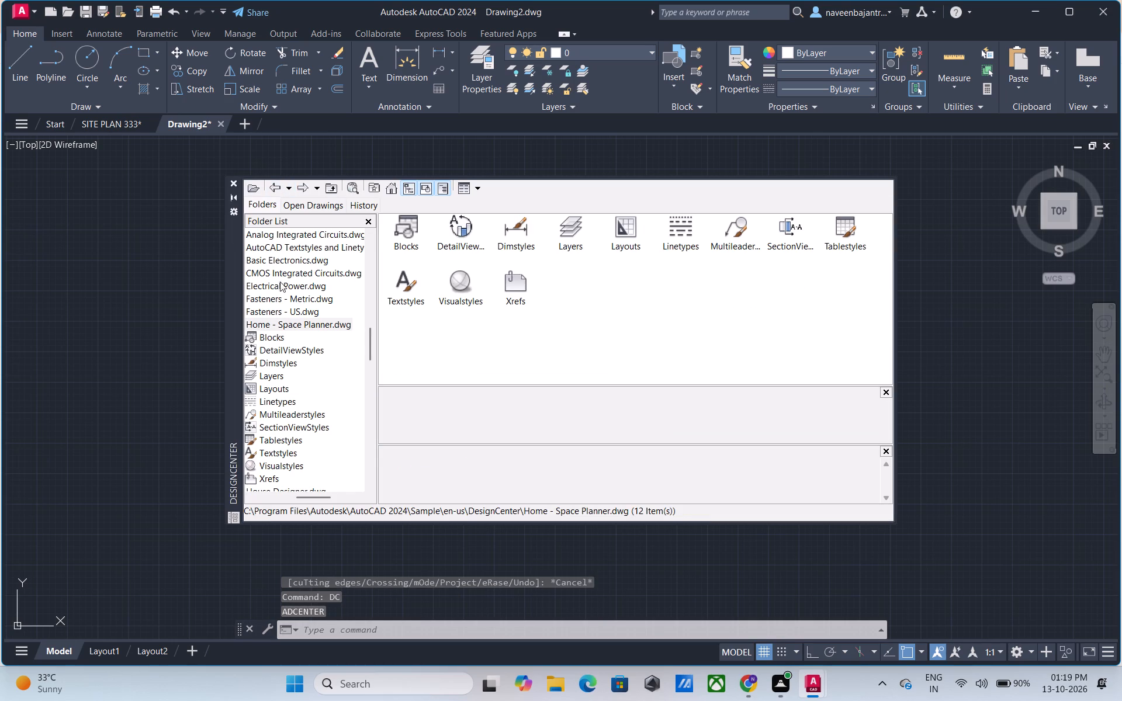
double_click(411, 238)
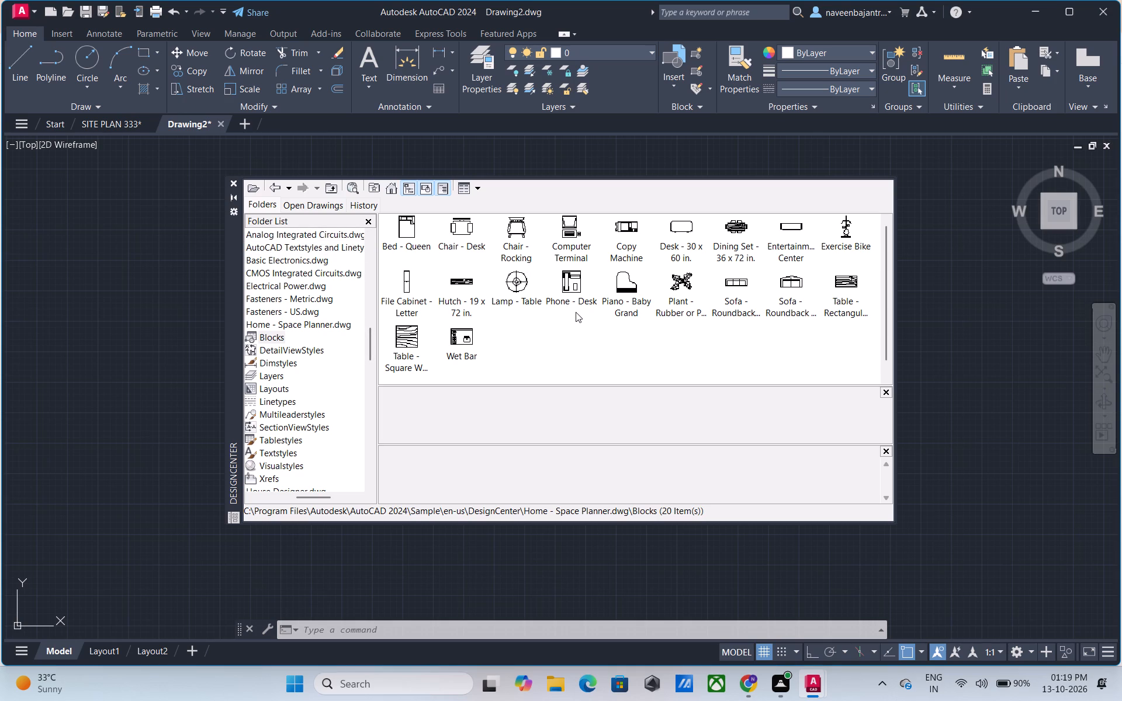
left_click(277, 190)
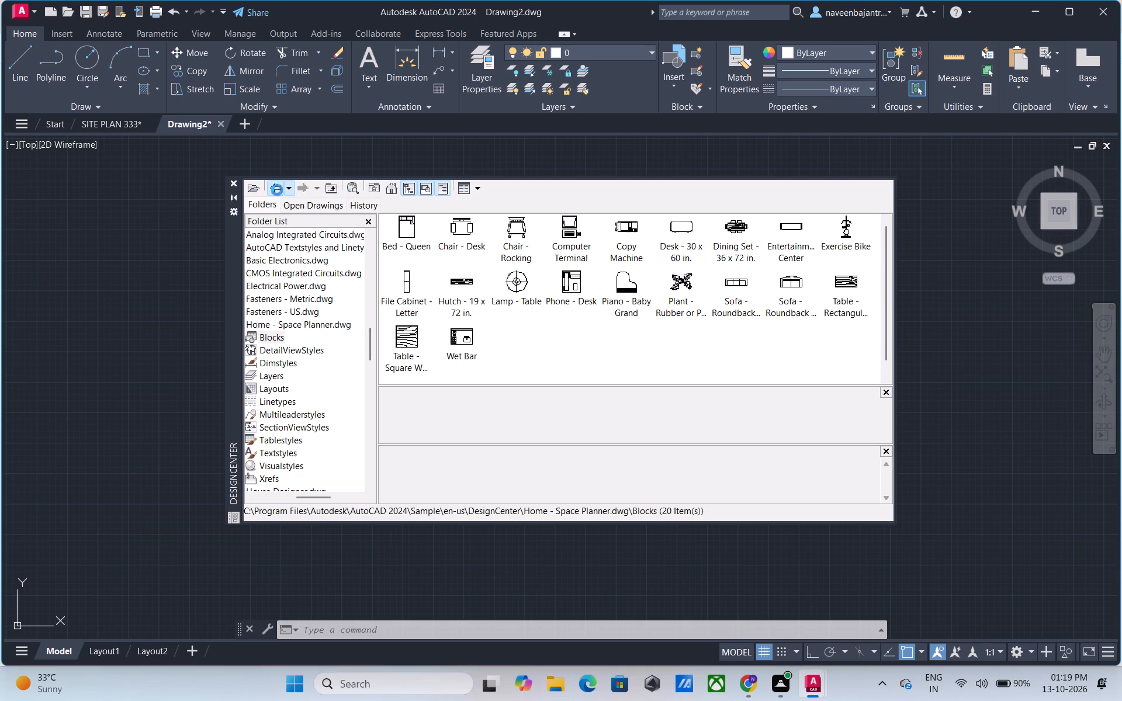
left_click(277, 190)
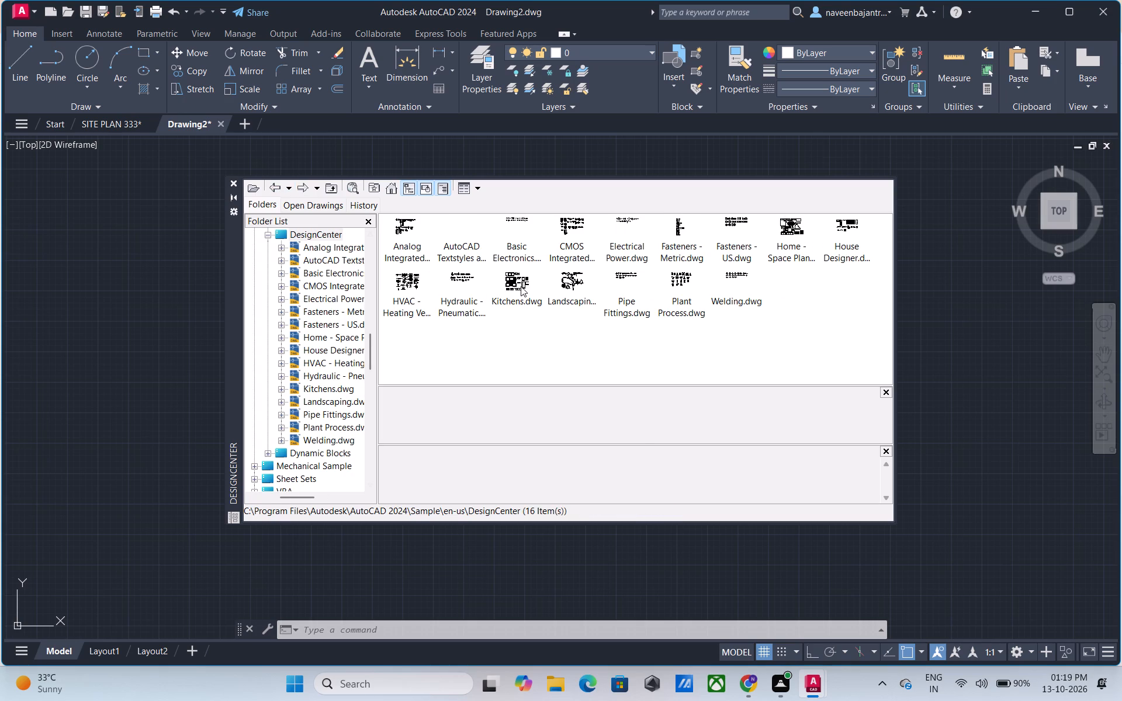
double_click(521, 286)
double_click(404, 232)
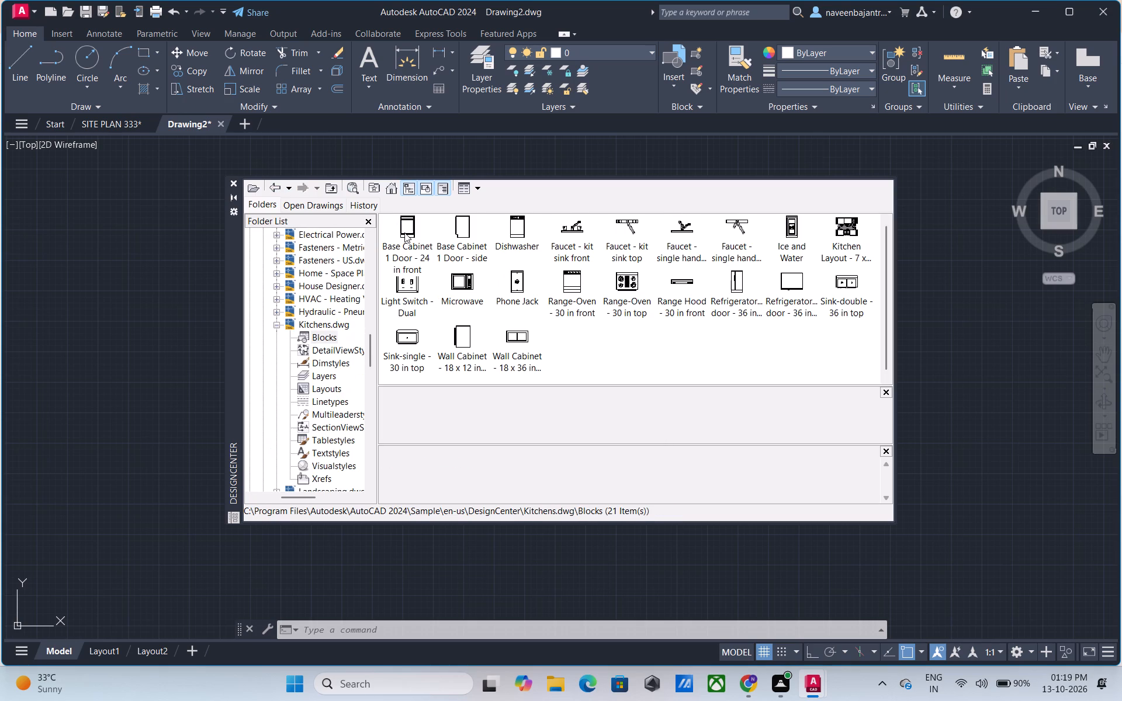
Insert the Range-Oven 30 in top, Sink-double 36 in top and Sink-single 30 in top blocks west of the floor plan.
left_click_drag(622, 286, 138, 285)
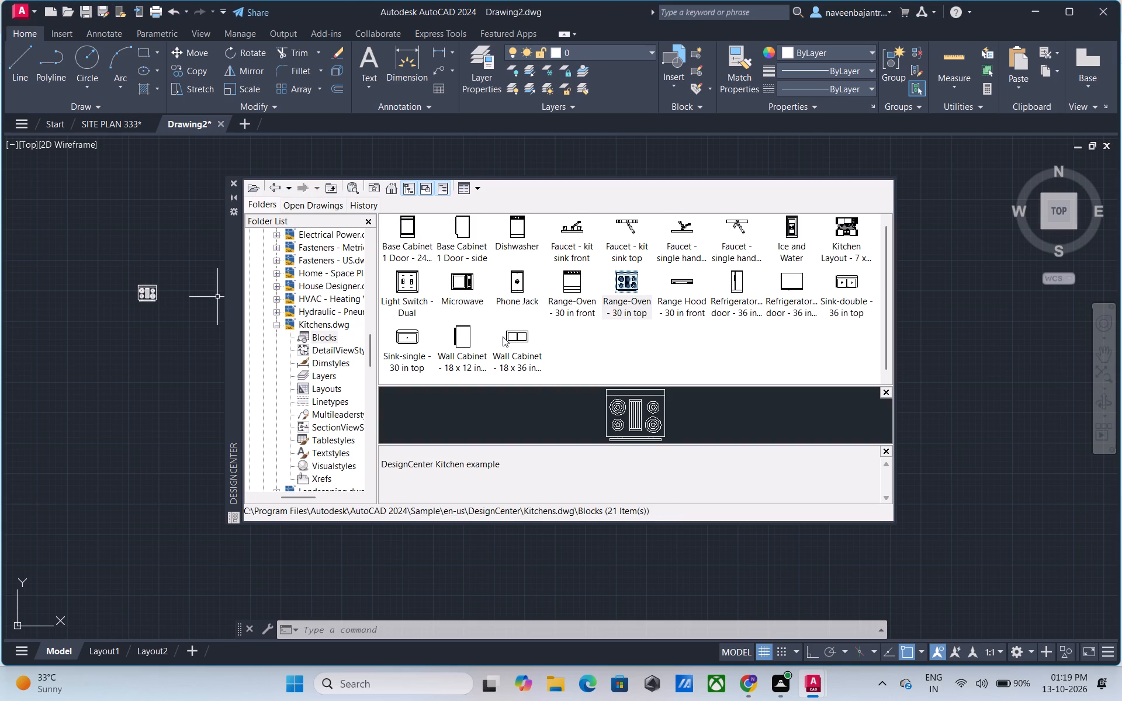
left_click_drag(851, 283, 814, 310)
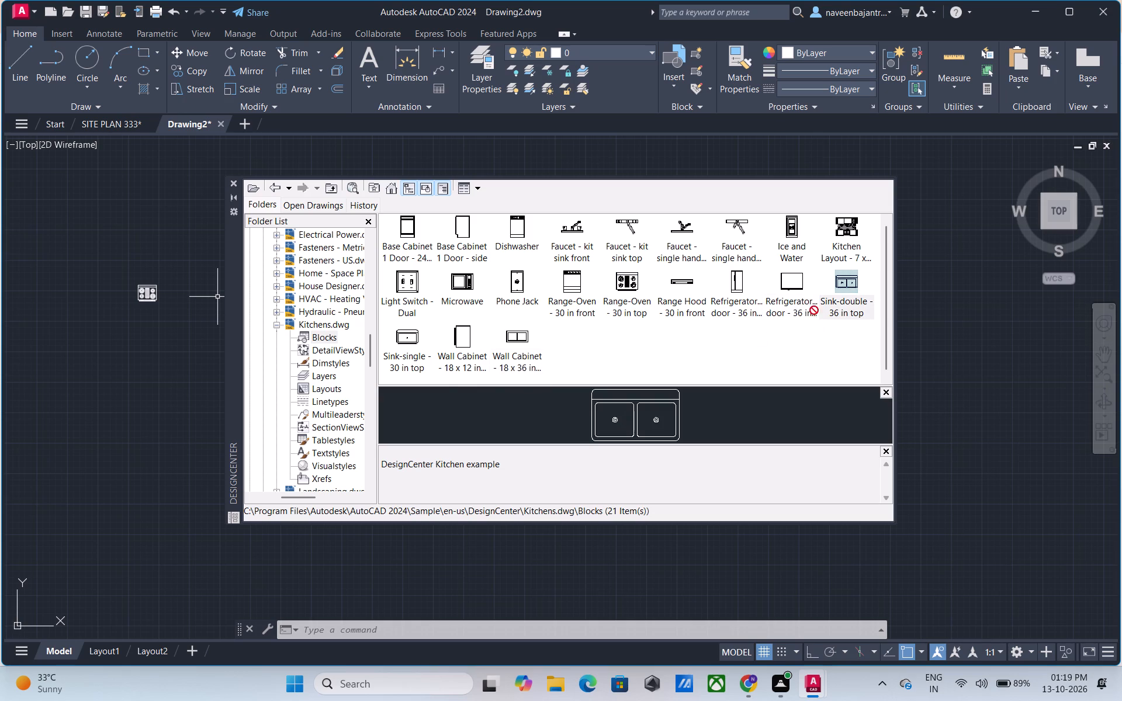
left_click_drag(814, 310, 128, 355)
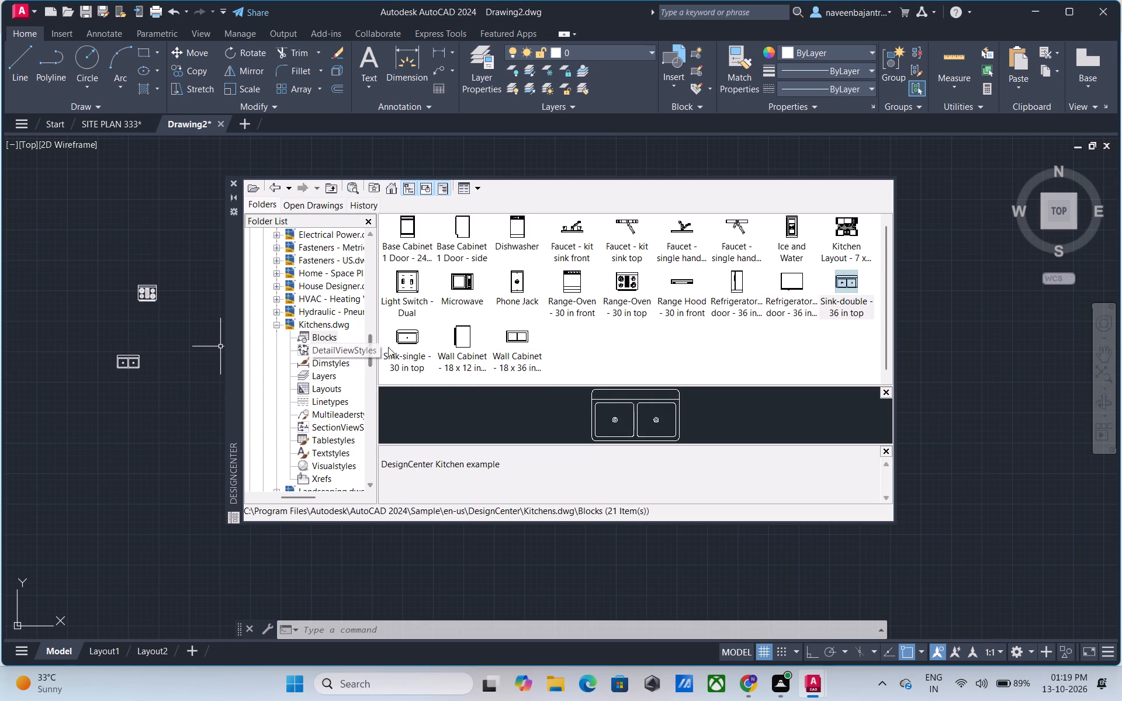
left_click_drag(411, 343, 114, 404)
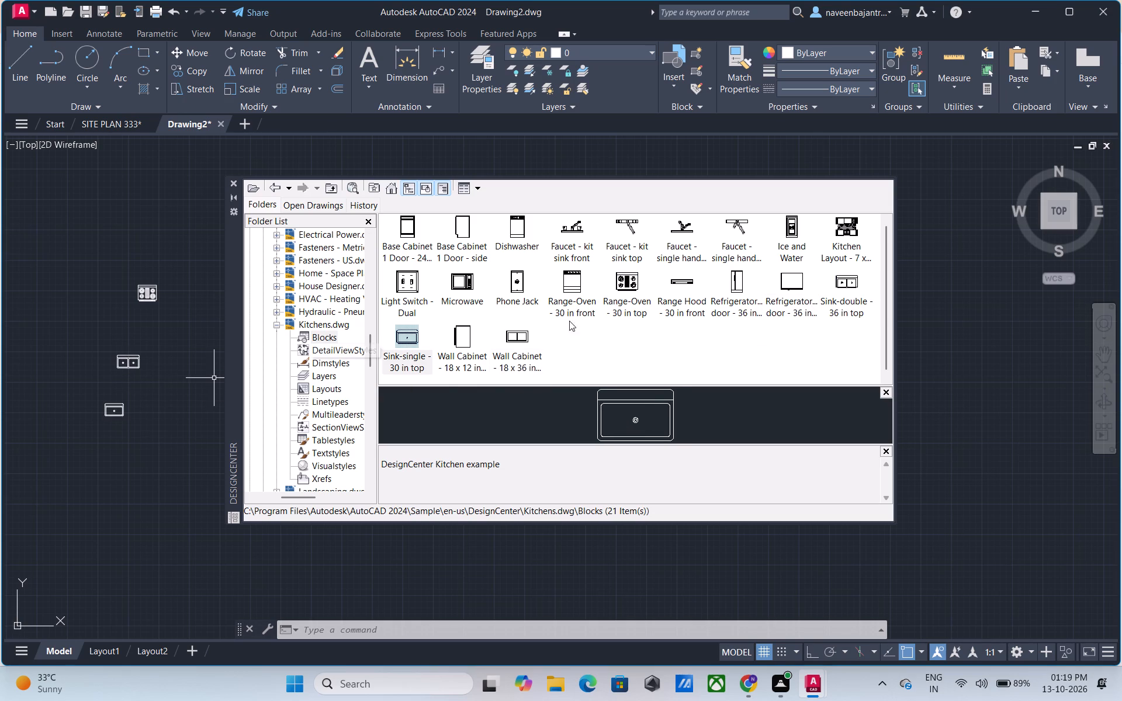
left_click(233, 185)
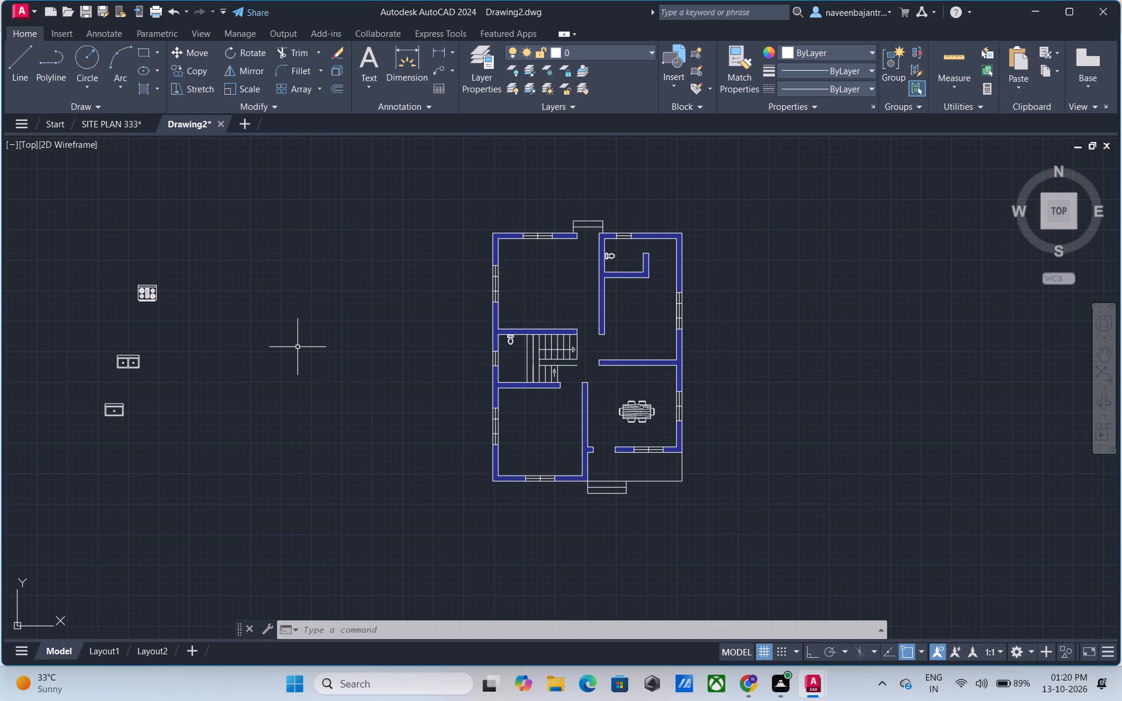
Move the range-oven block into the northwest room, just south of the window in its north wall.
left_click(150, 286)
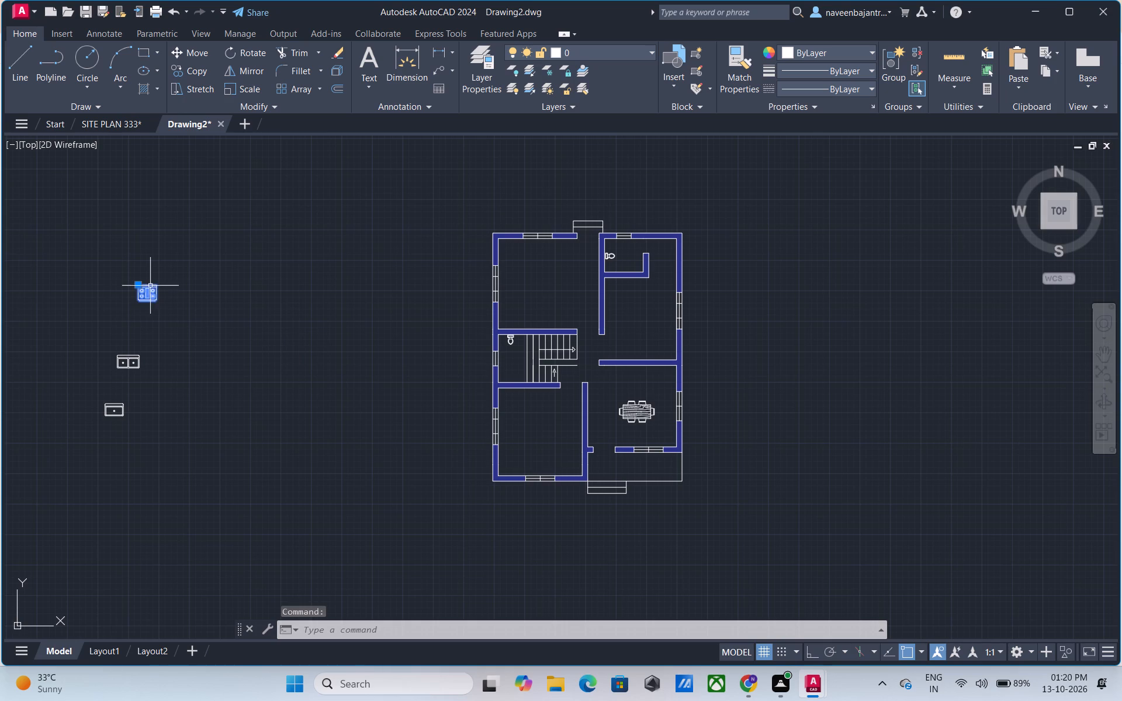
type("m")
key("space")
scroll(147, 308, "up", 4)
left_click(202, 245)
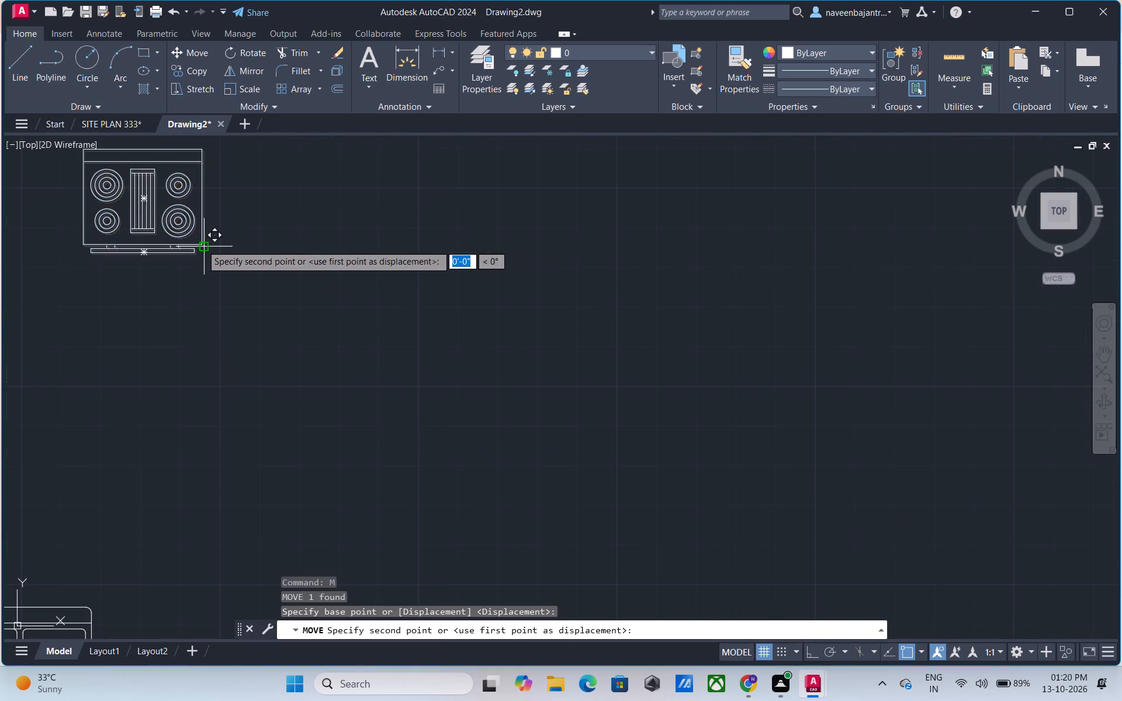
scroll(497, 343, "down", 3)
middle_click_drag(529, 346, 396, 390)
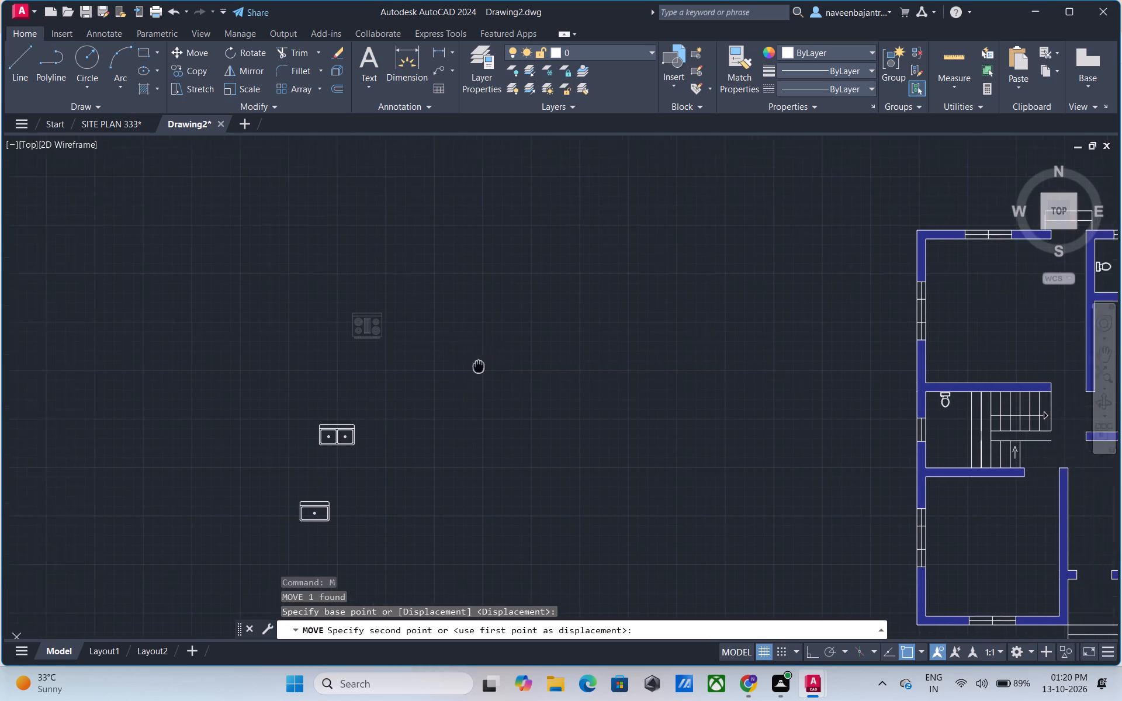
middle_click_drag(396, 390, 0, 473)
scroll(503, 404, "up", 2)
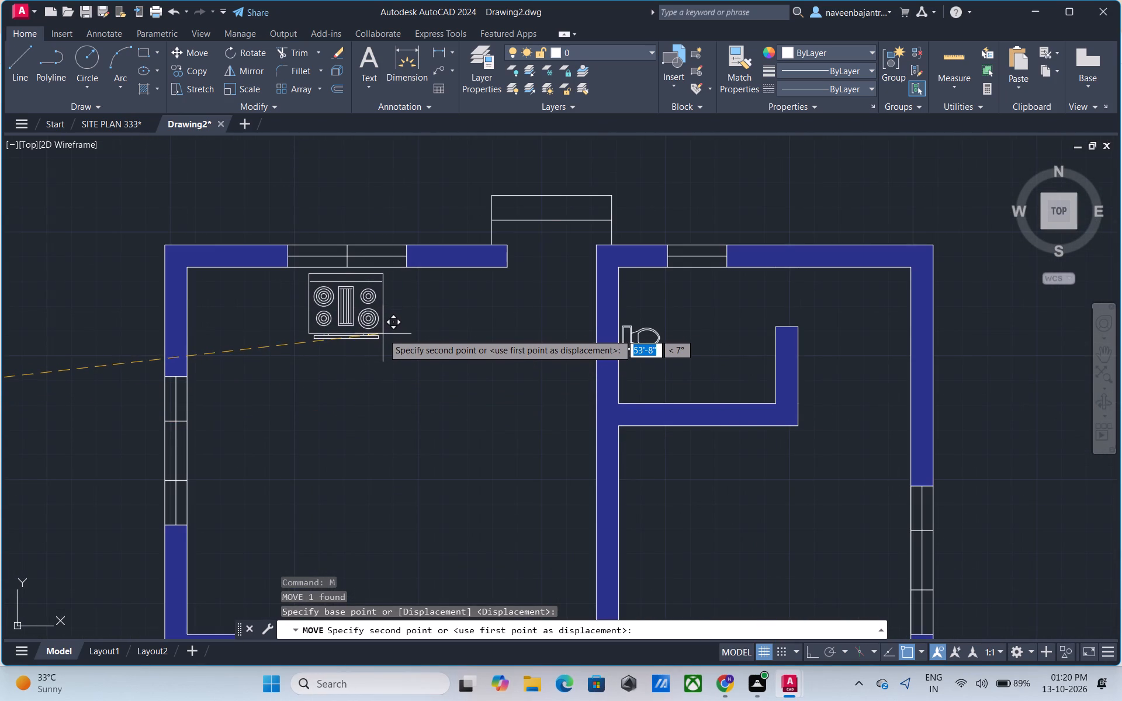
left_click(383, 334)
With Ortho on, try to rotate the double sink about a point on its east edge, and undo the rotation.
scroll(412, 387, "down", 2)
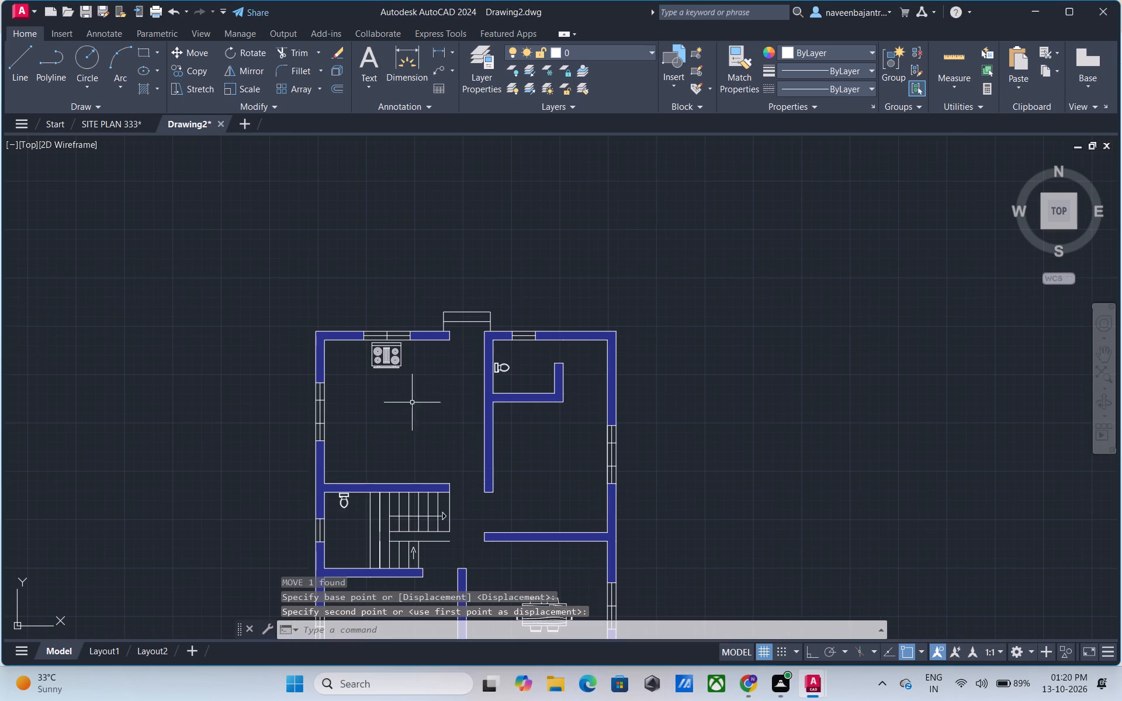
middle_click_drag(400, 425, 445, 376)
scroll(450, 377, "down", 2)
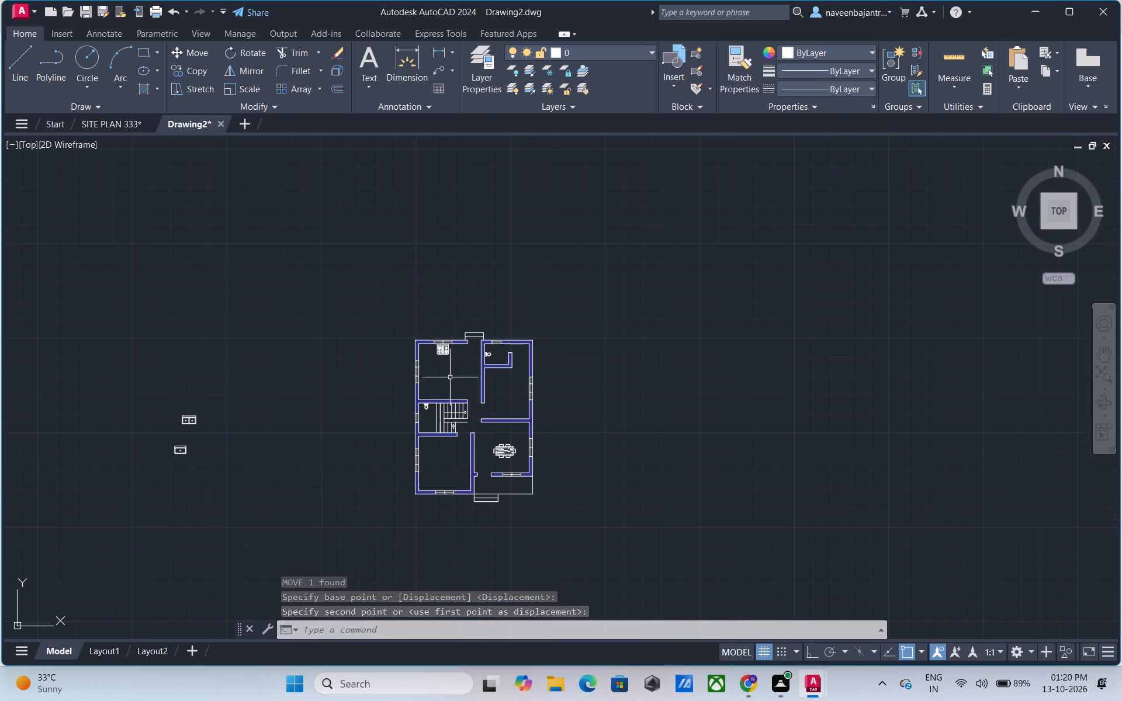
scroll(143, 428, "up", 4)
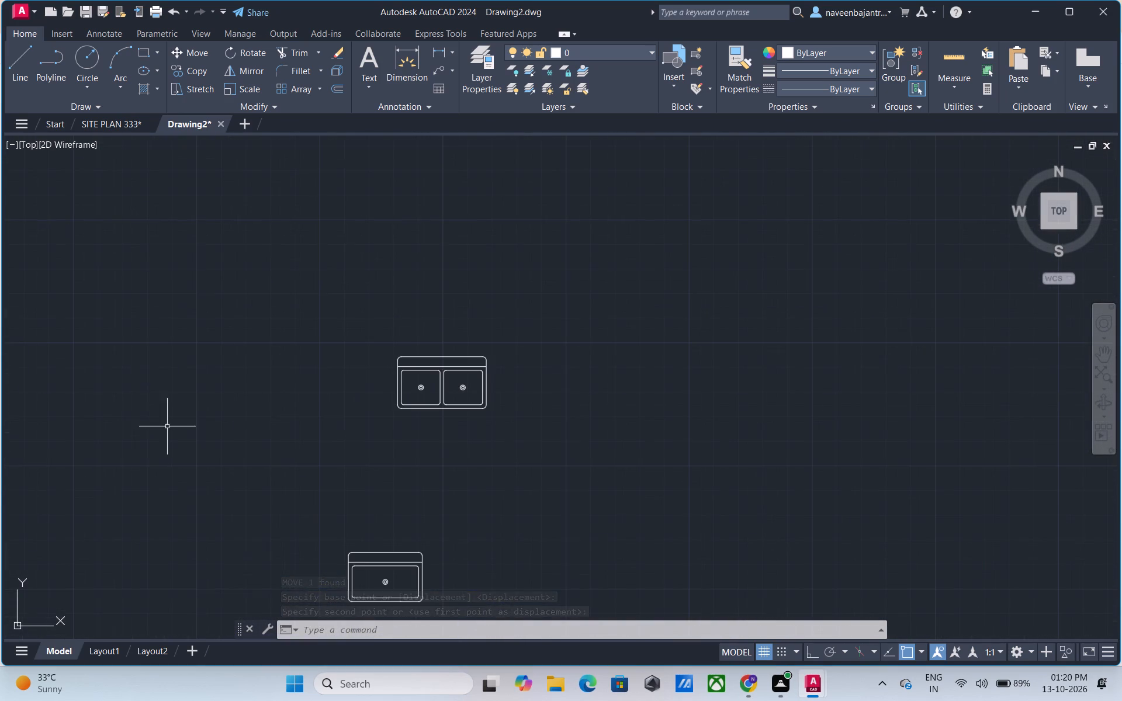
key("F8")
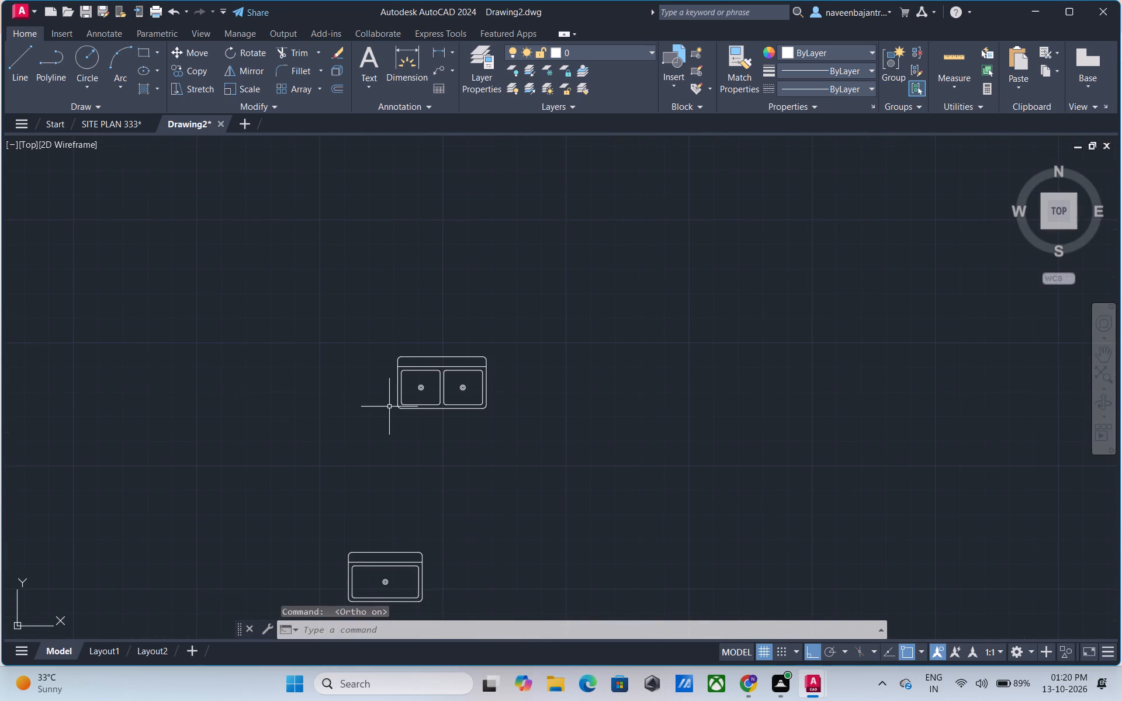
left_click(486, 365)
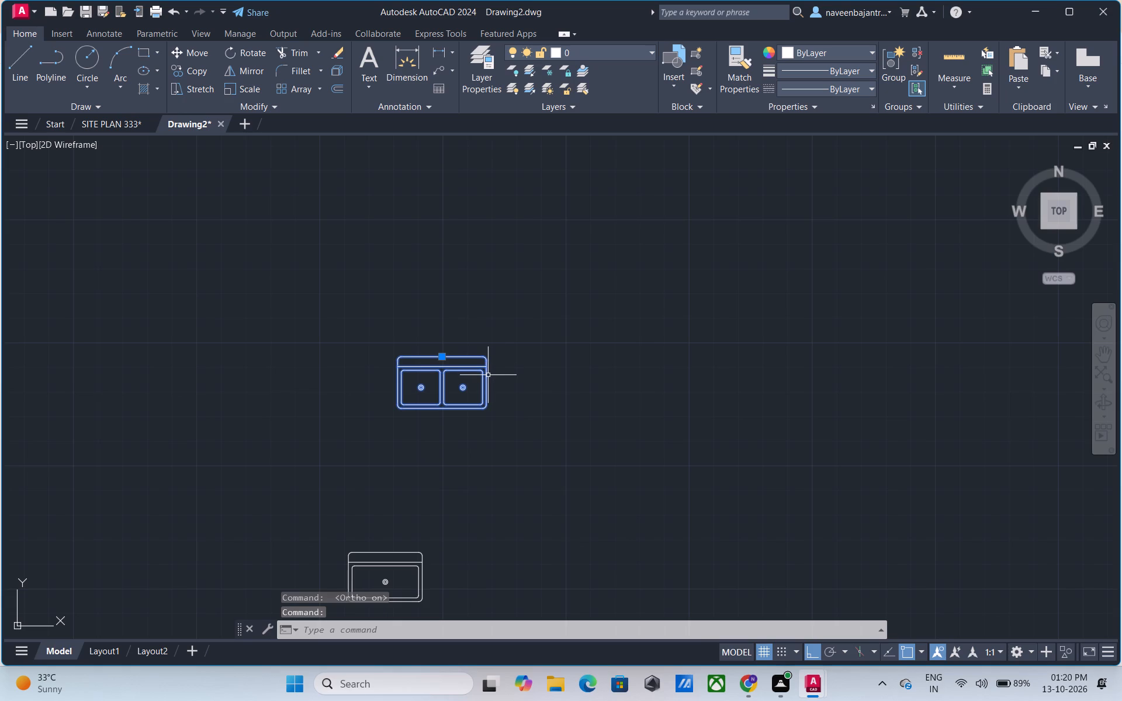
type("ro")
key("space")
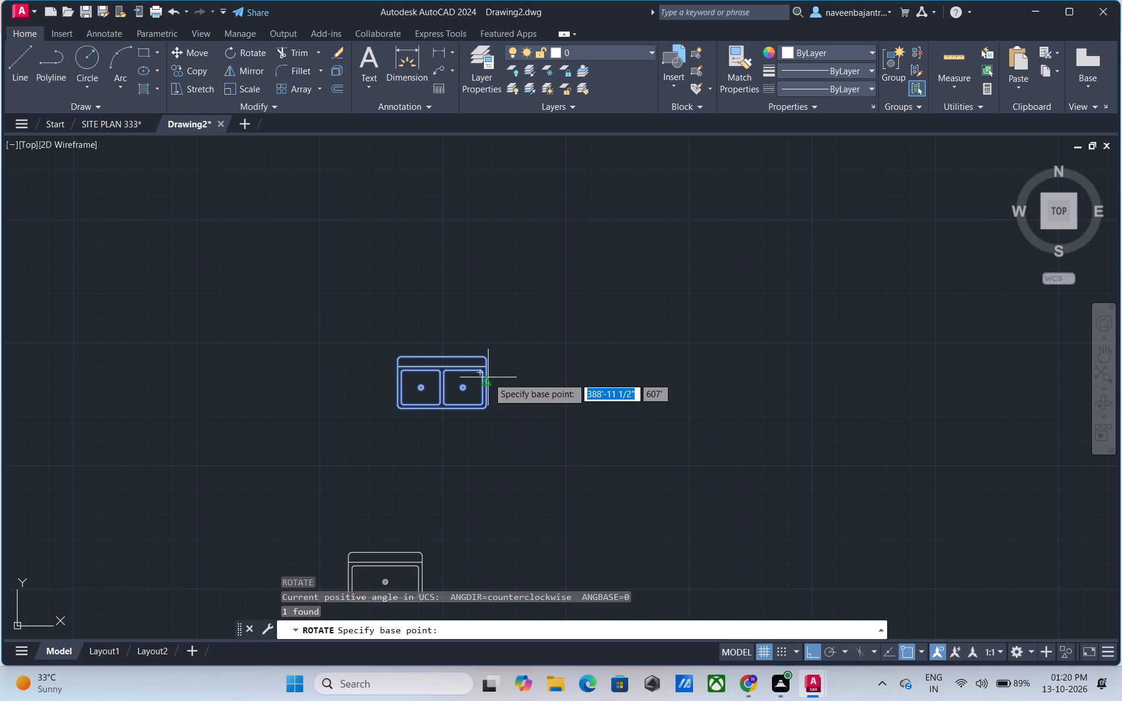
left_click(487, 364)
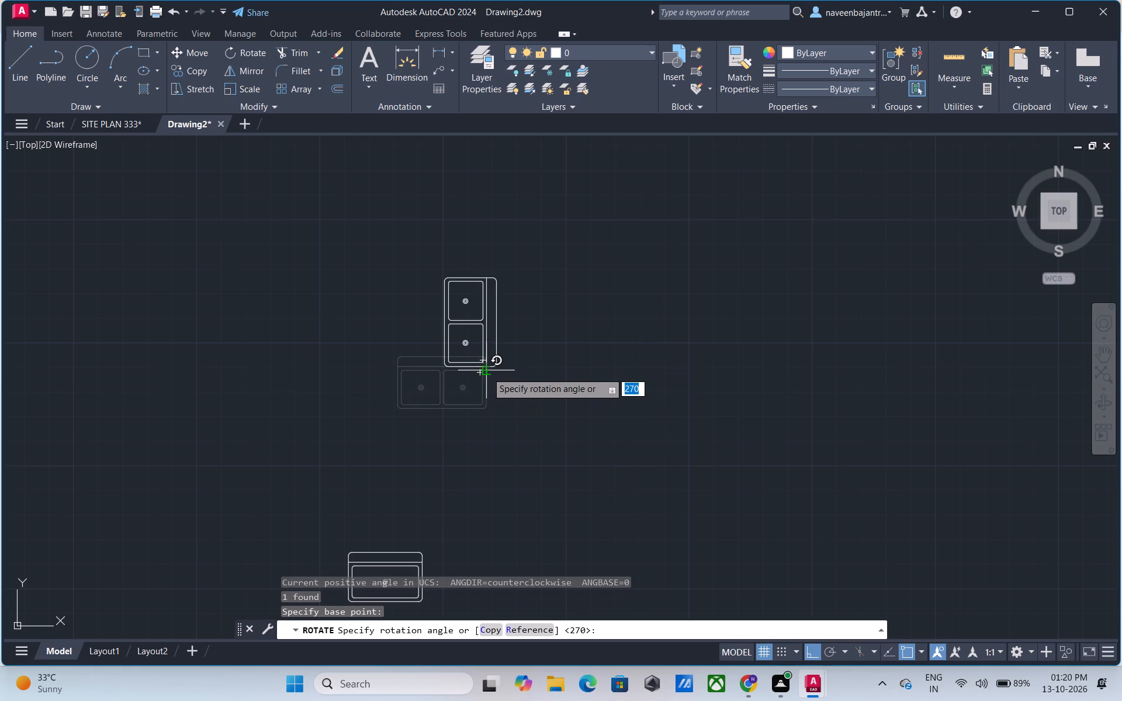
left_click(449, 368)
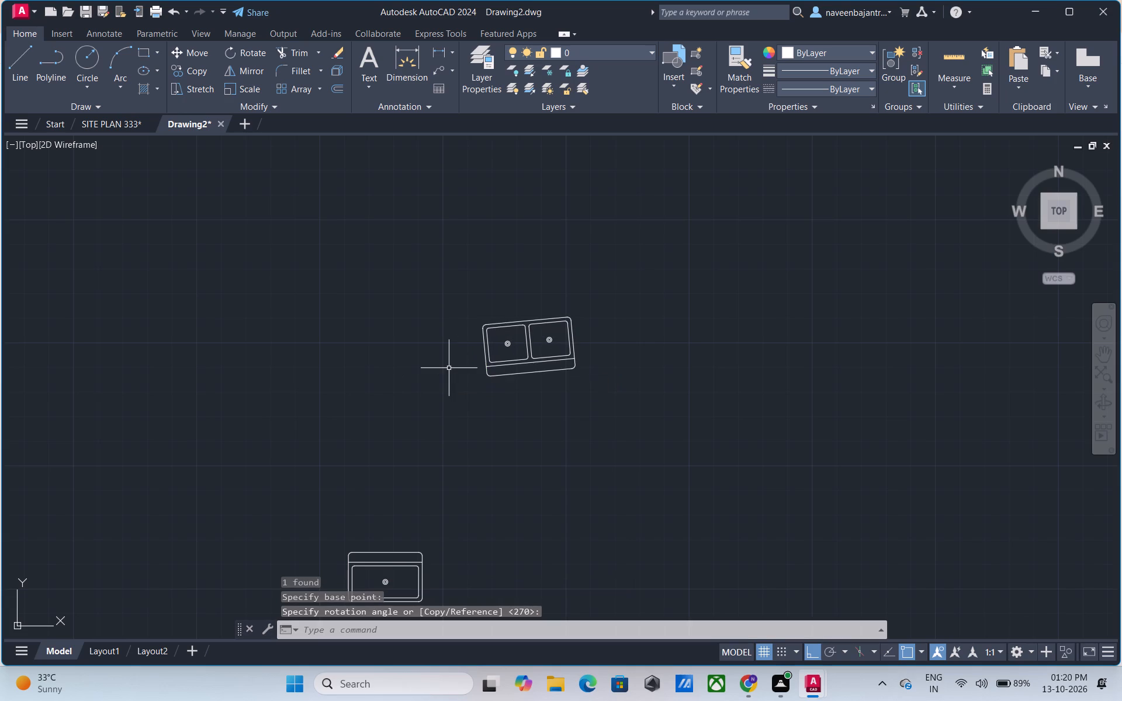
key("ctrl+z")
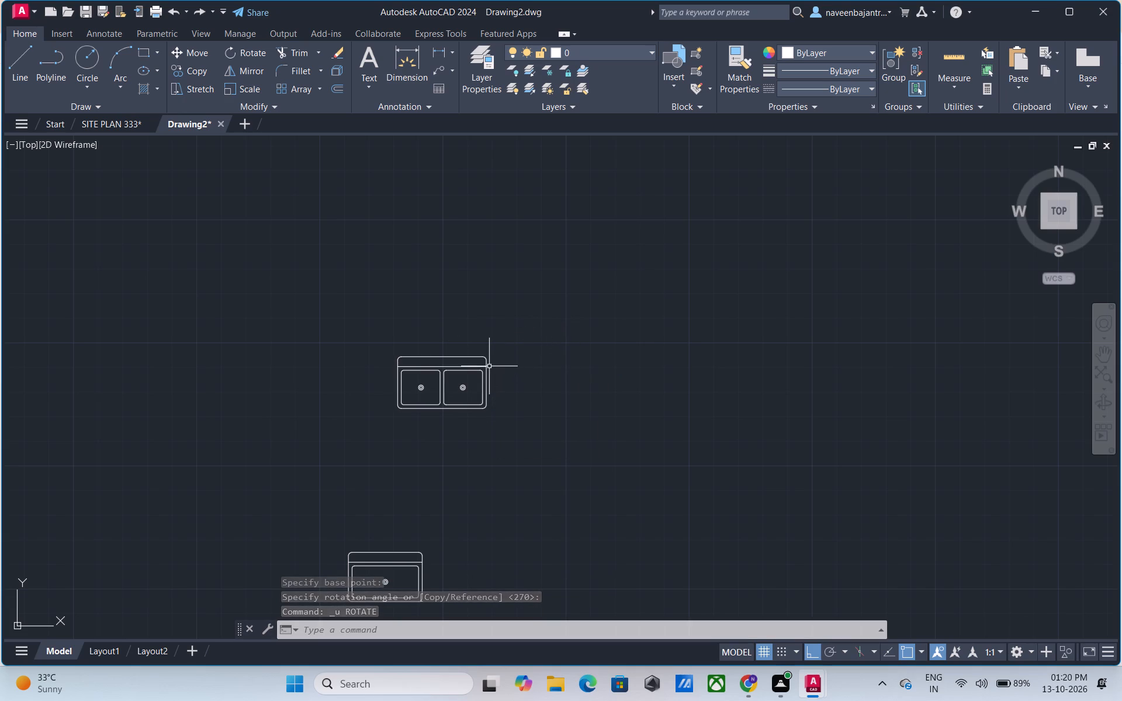
Rotate the double sink 180 degrees about the upper end of its east edge.
left_click(488, 366)
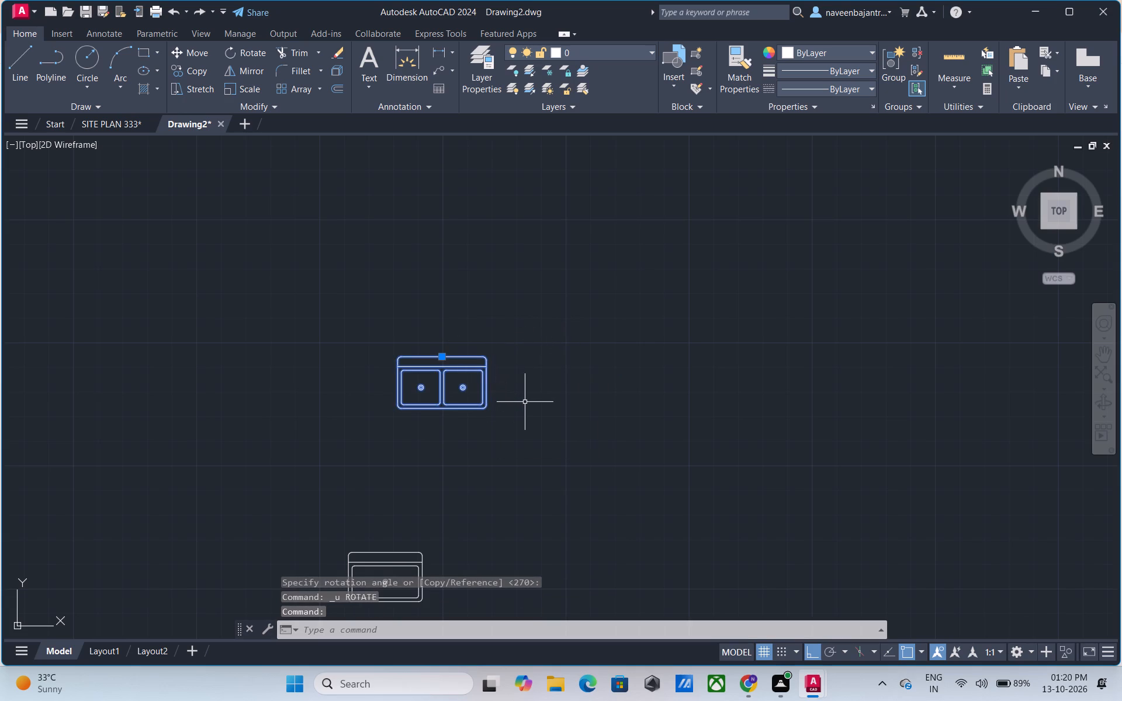
key("r")
type("o")
key("space")
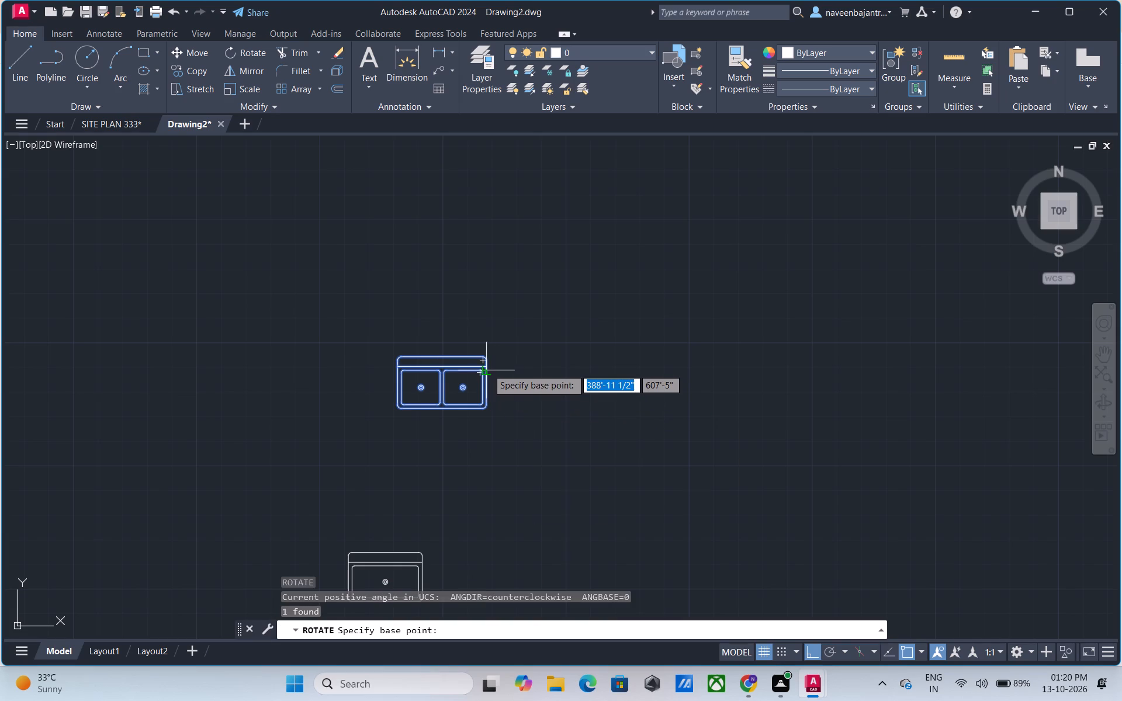
left_click(487, 365)
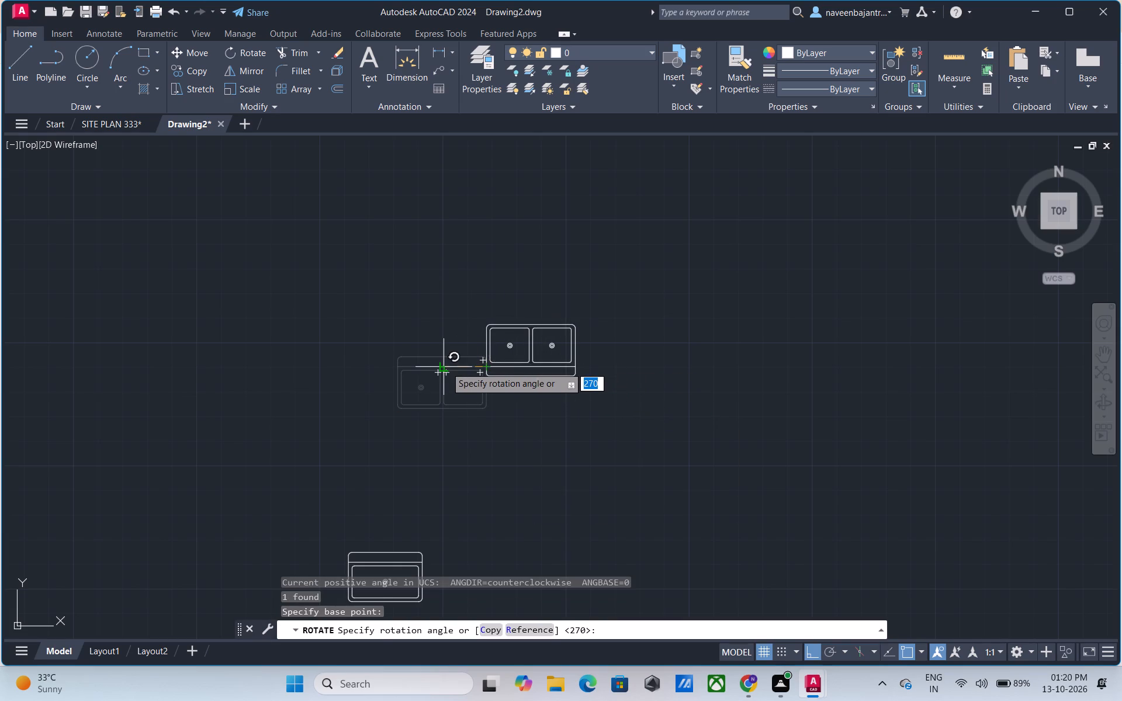
left_click(446, 367)
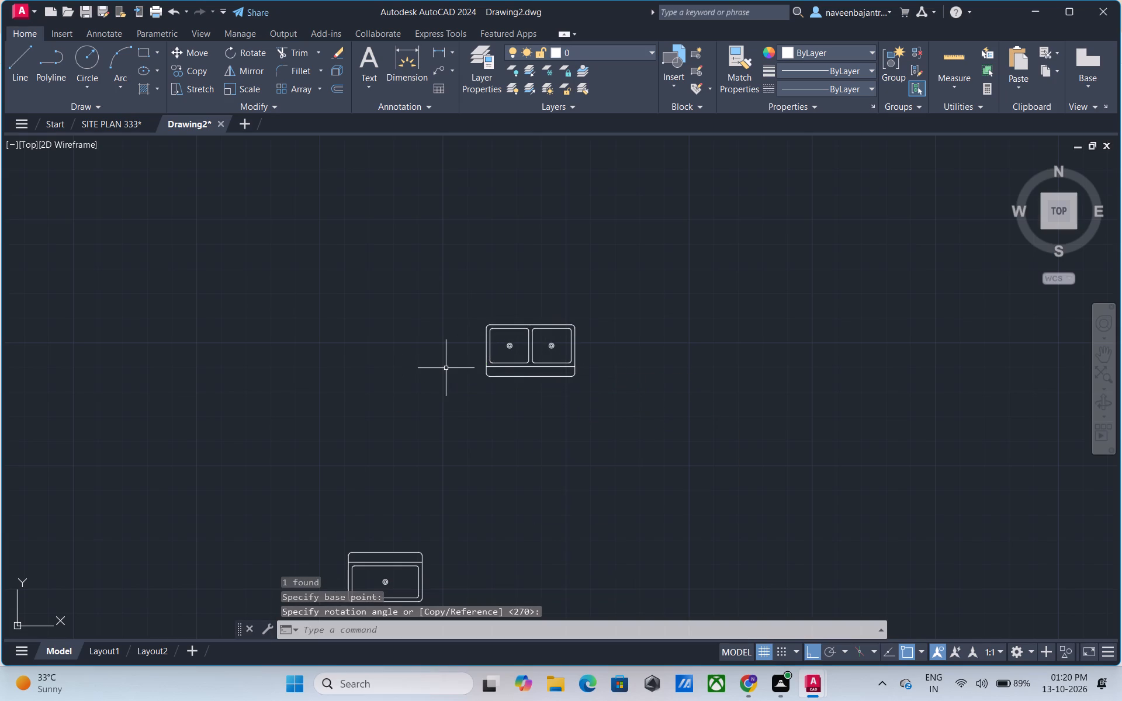
key("Escape")
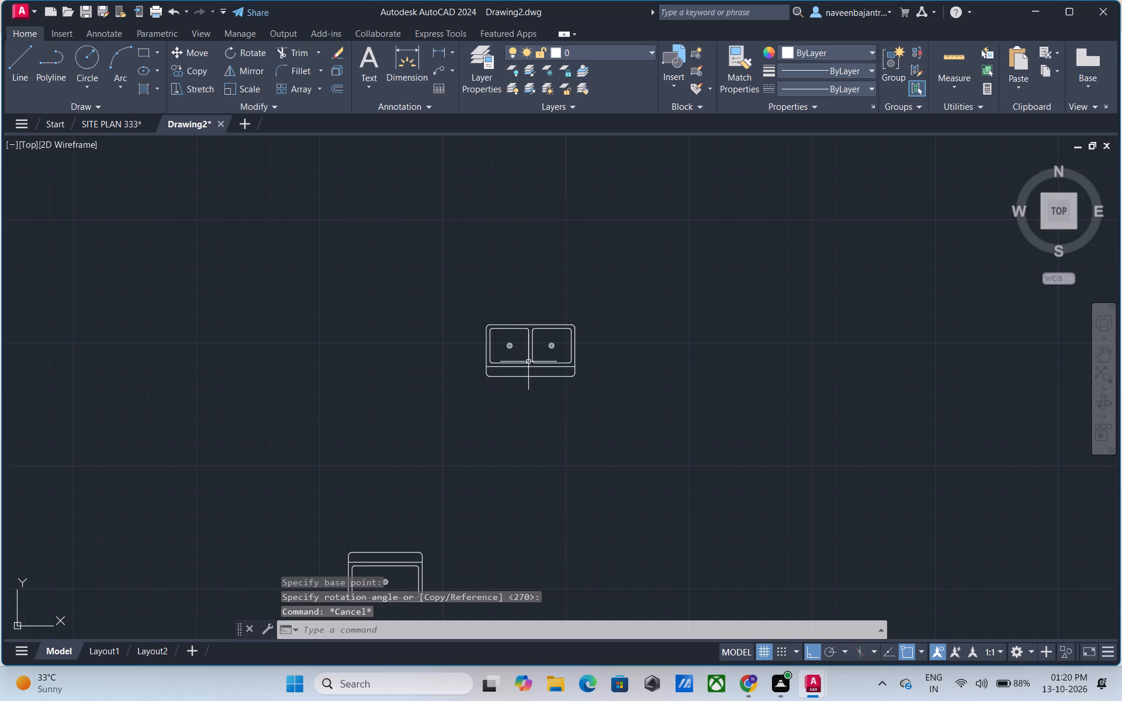
With Ortho off, move the double sink into the northwest room, just north of the wall above the staircase.
left_click(529, 362)
key("m")
key("space")
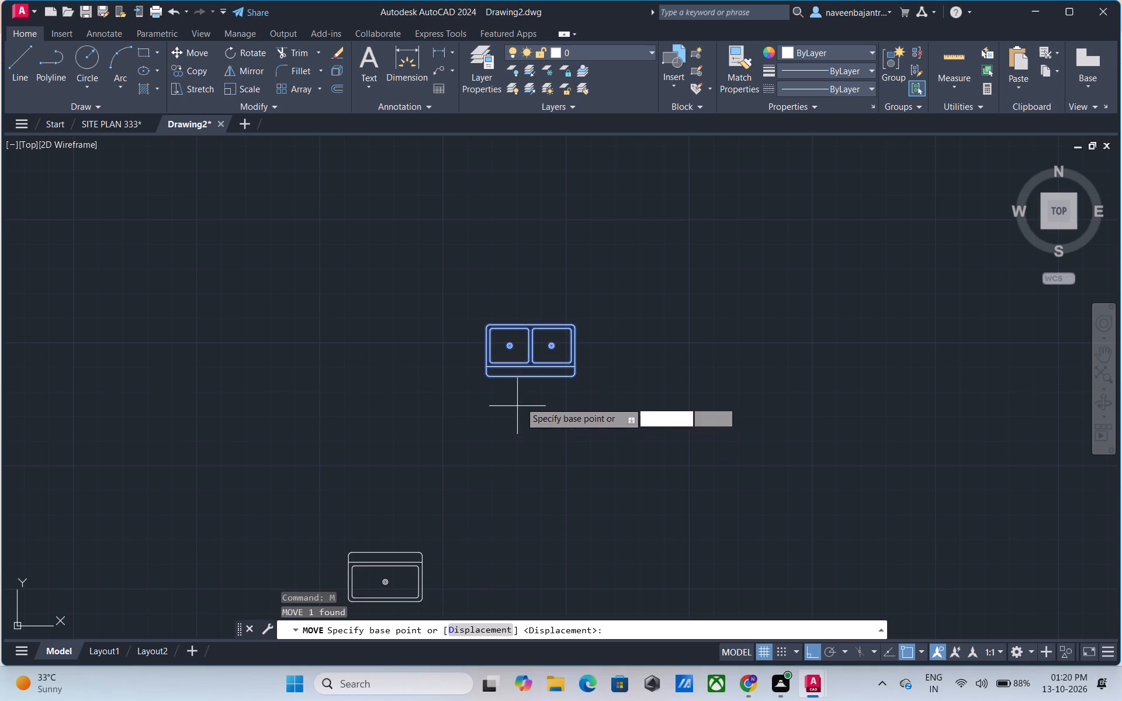
left_click(576, 369)
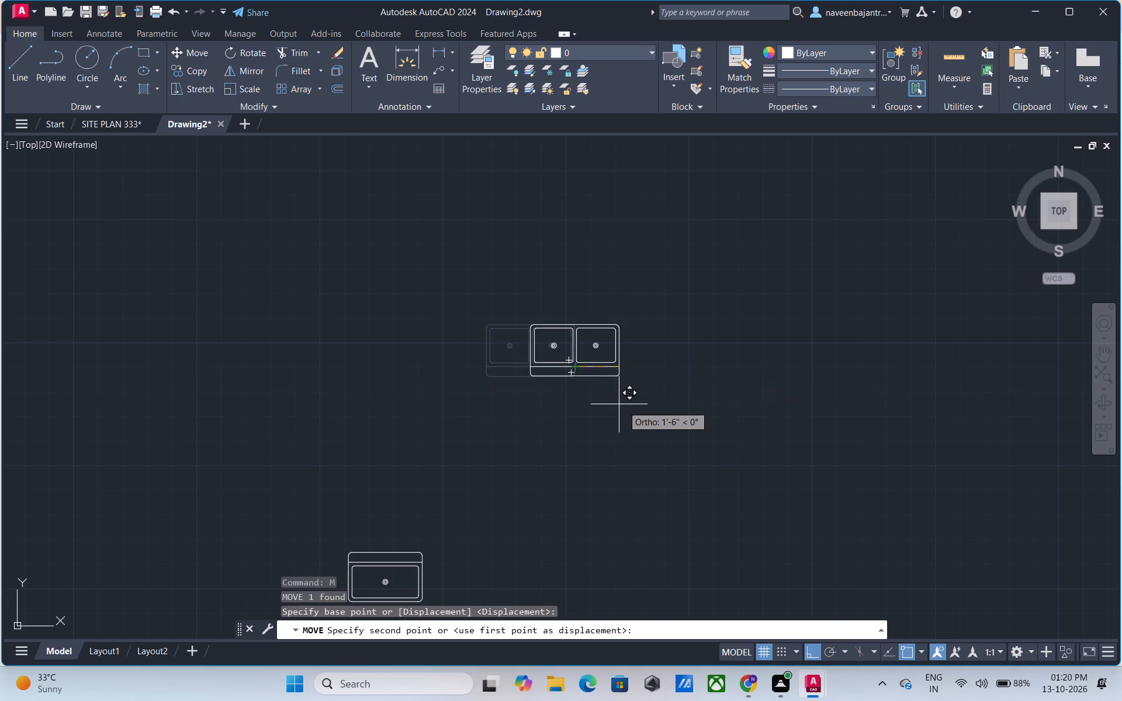
scroll(626, 406, "down", 2)
key("F8")
middle_click_drag(626, 406, 622, 407)
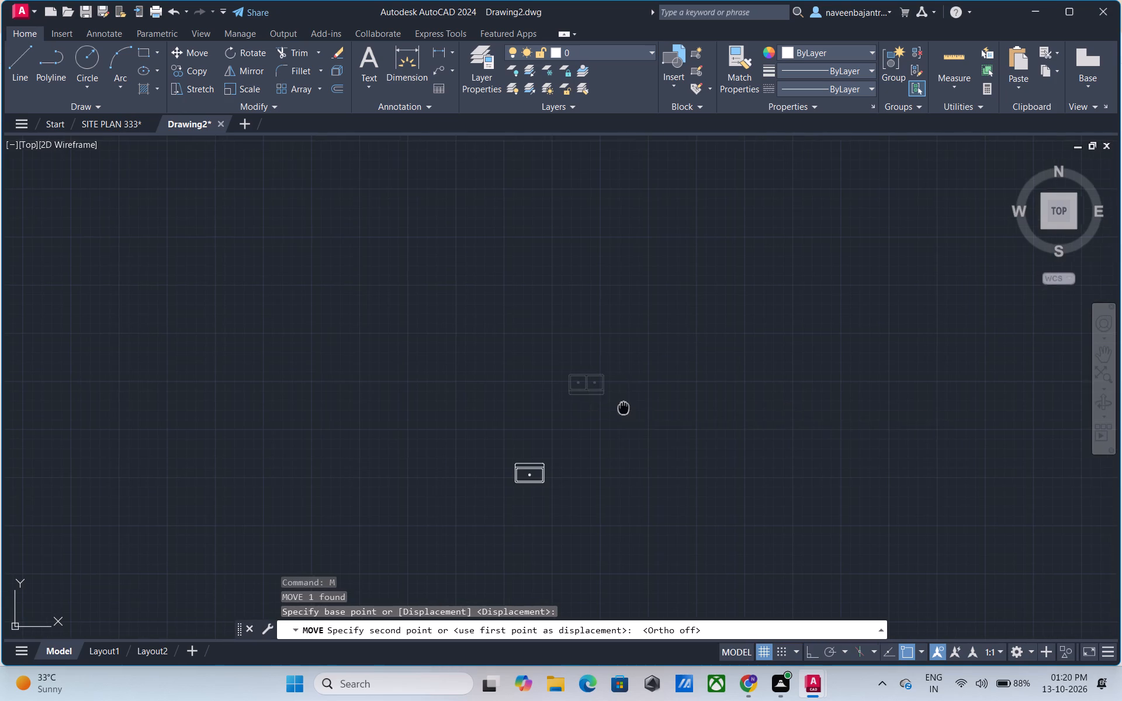
middle_click_drag(622, 407, 62, 381)
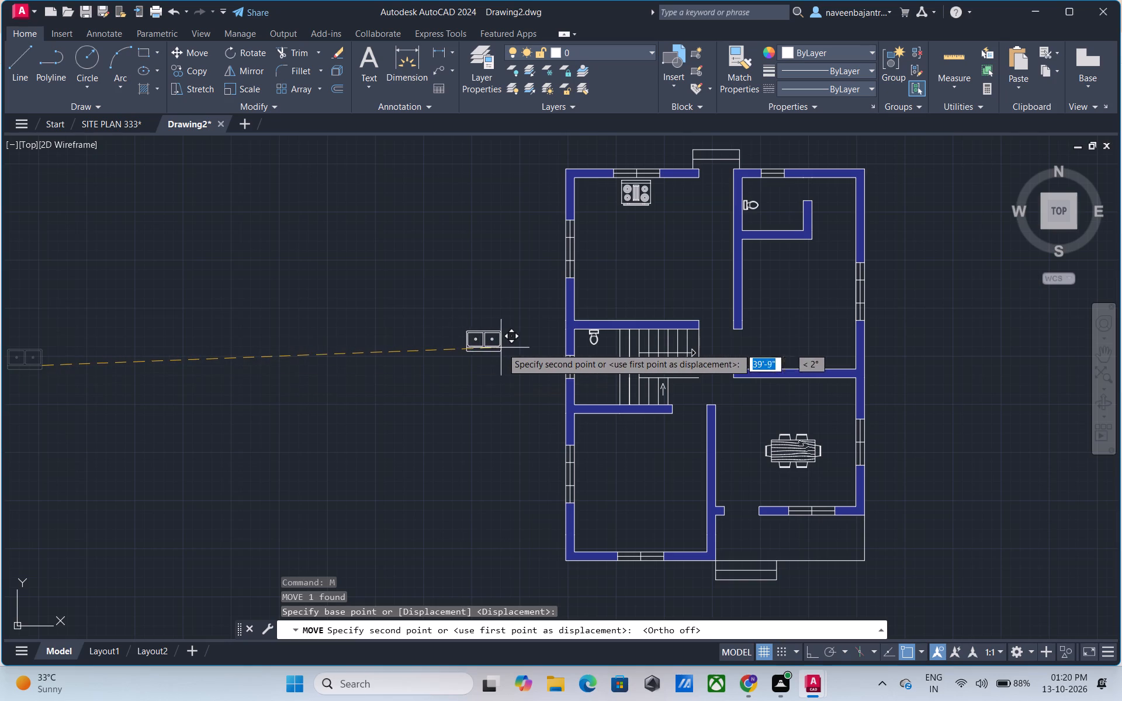
scroll(515, 348, "up", 2)
scroll(527, 347, "down", 1)
middle_click_drag(527, 347, 255, 438)
scroll(470, 383, "up", 3)
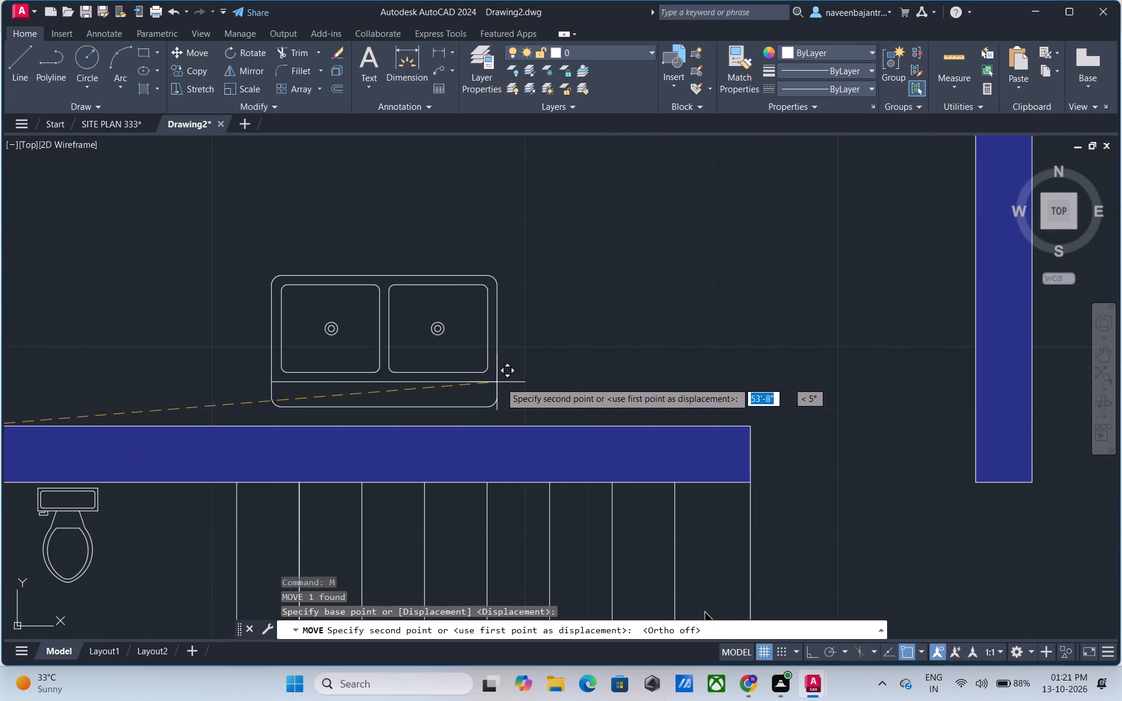
left_click(512, 389)
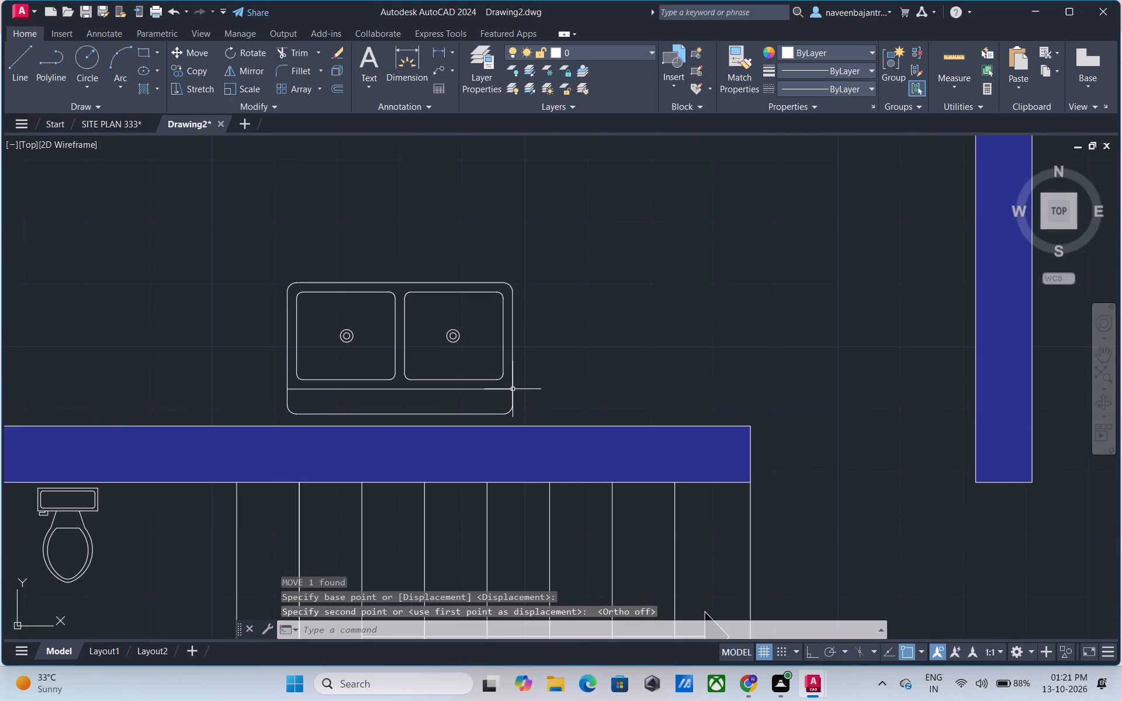
key("Escape")
With Ortho on, rotate the single sink 90 degrees counterclockwise about the upper end of its east edge.
scroll(508, 394, "down", 6)
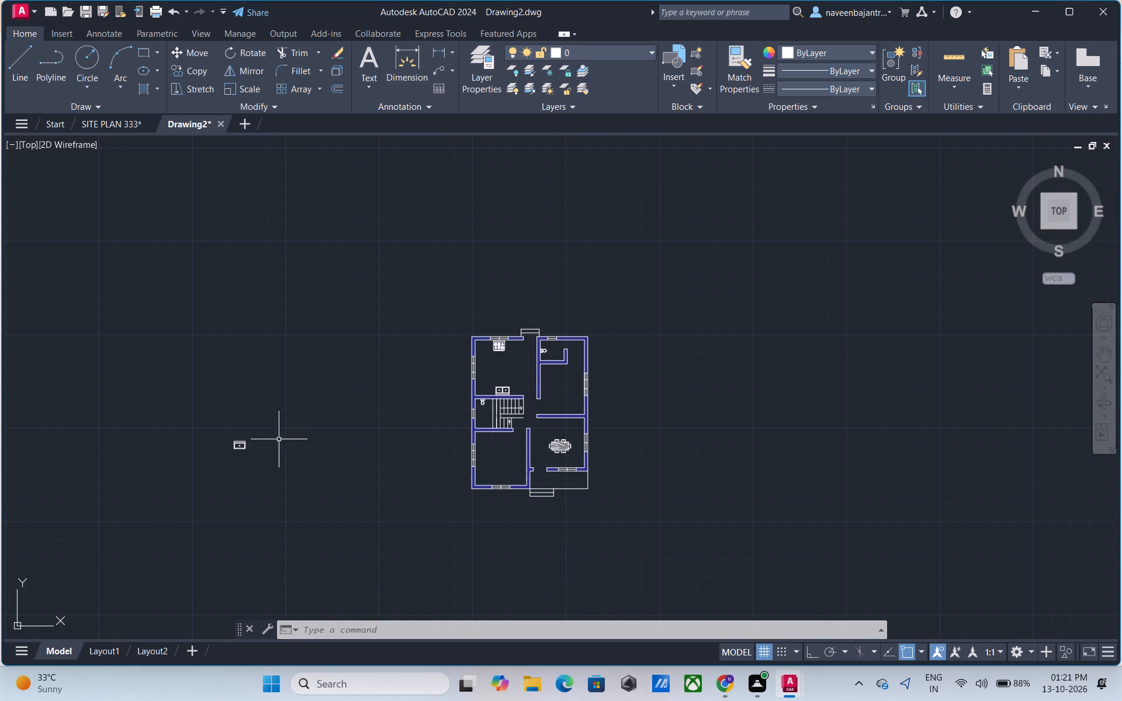
scroll(233, 443, "up", 4)
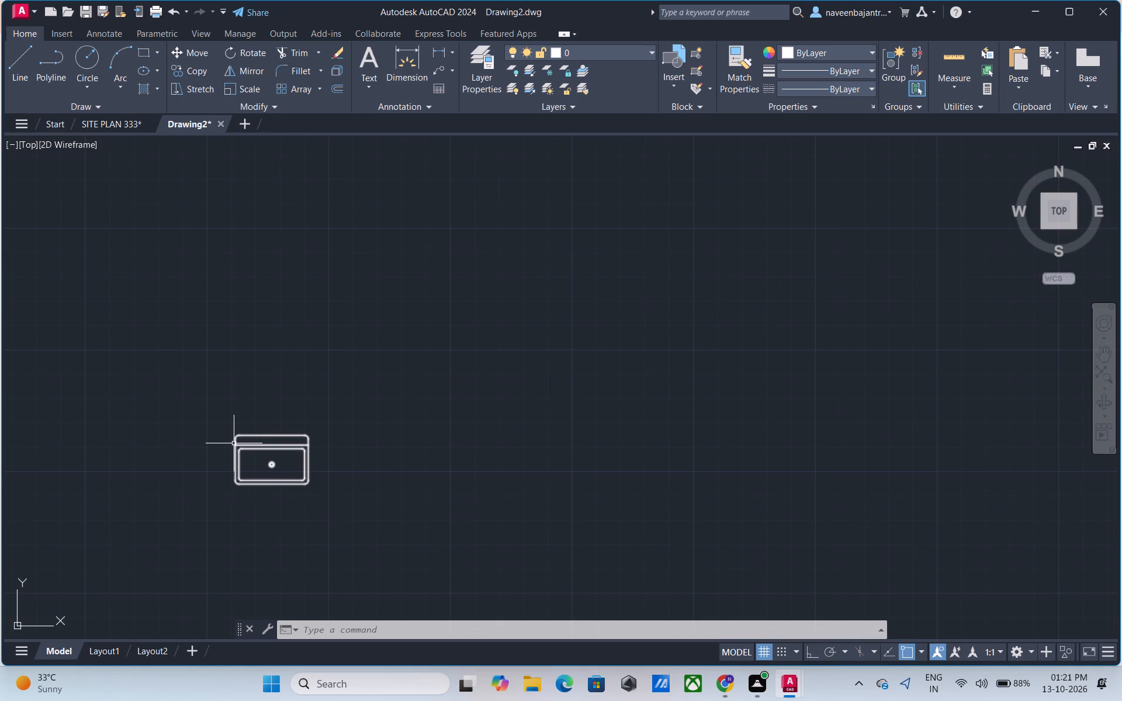
left_click(234, 443)
key("F8")
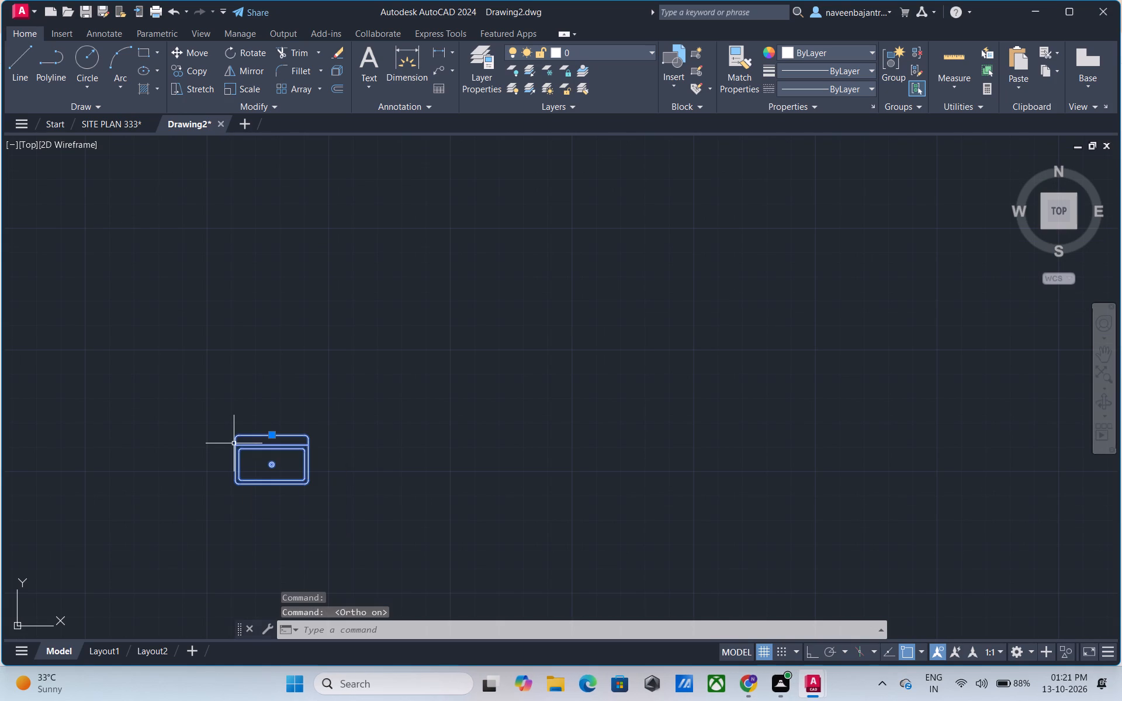
type("ro")
key("space")
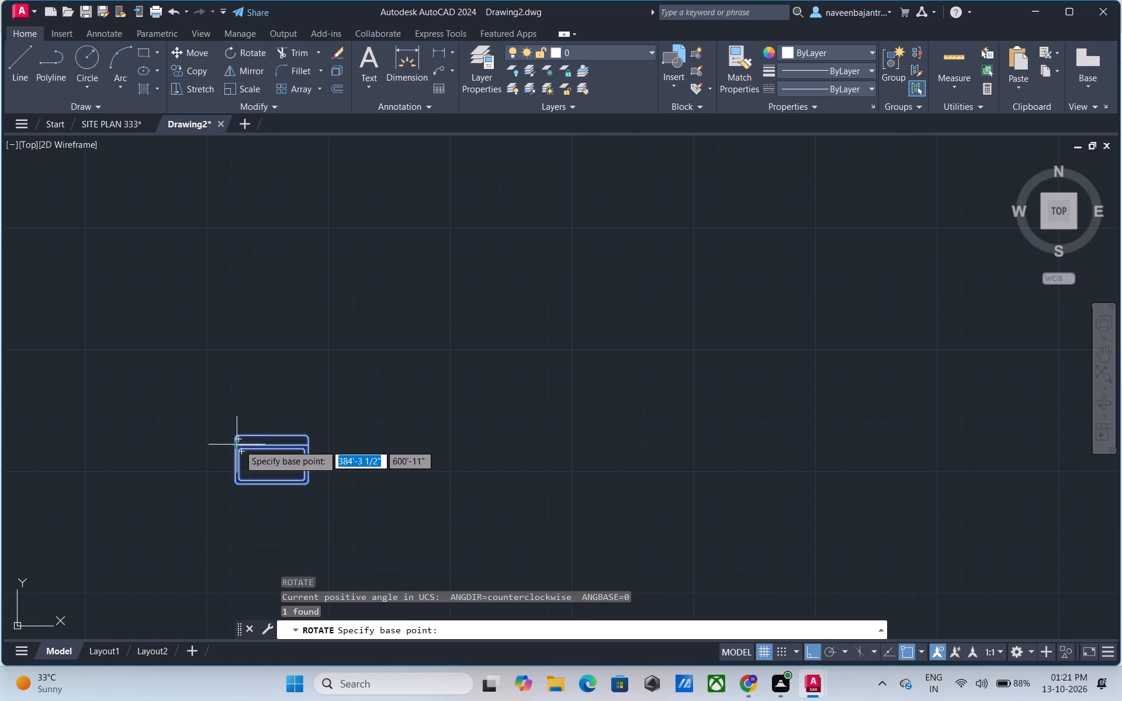
left_click(310, 448)
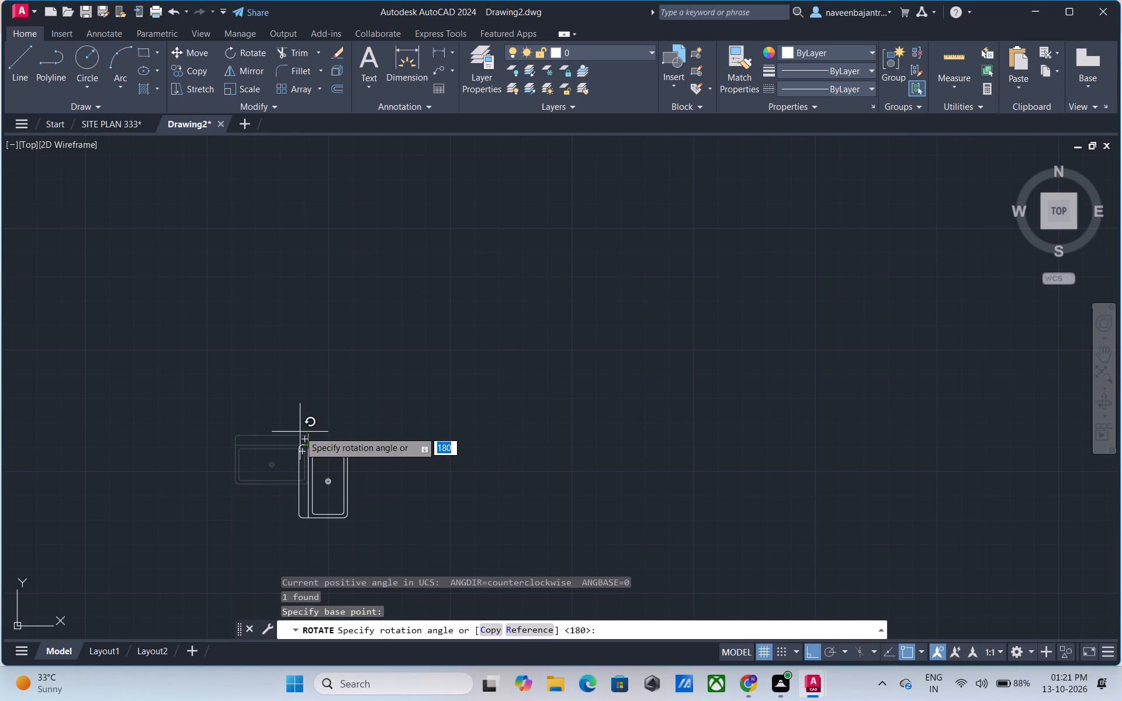
left_click(298, 424)
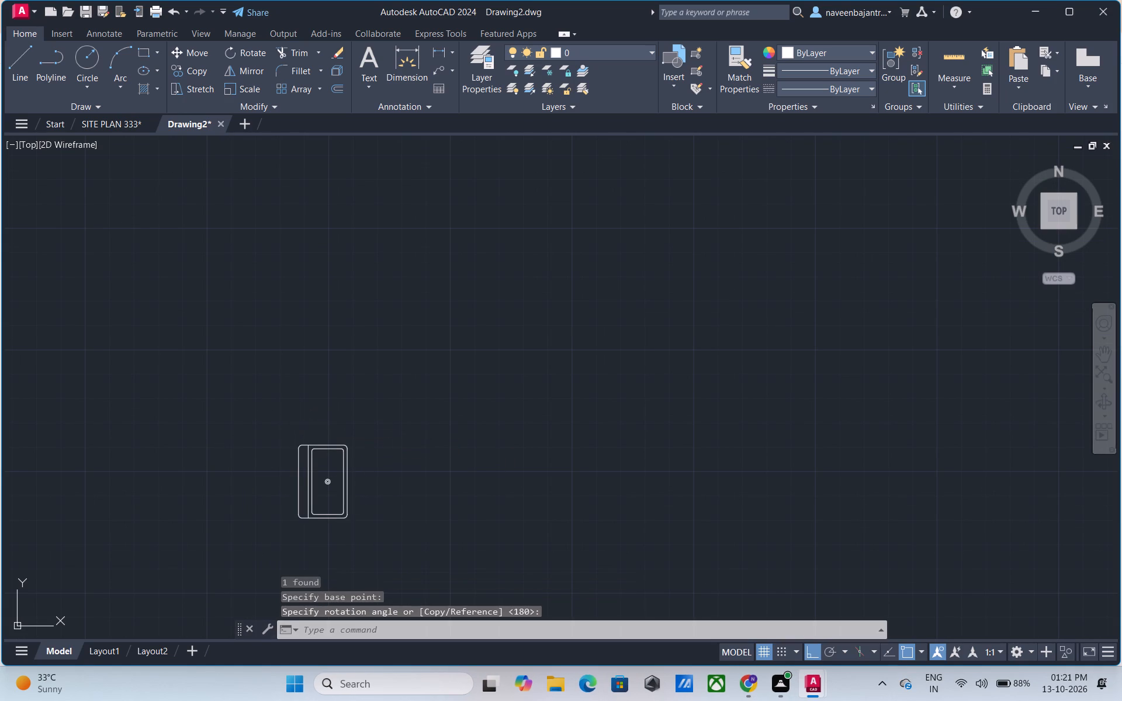
key("Escape")
With Ortho off, move the single sink into the northwest room, beside the window in the west wall.
left_click(311, 459)
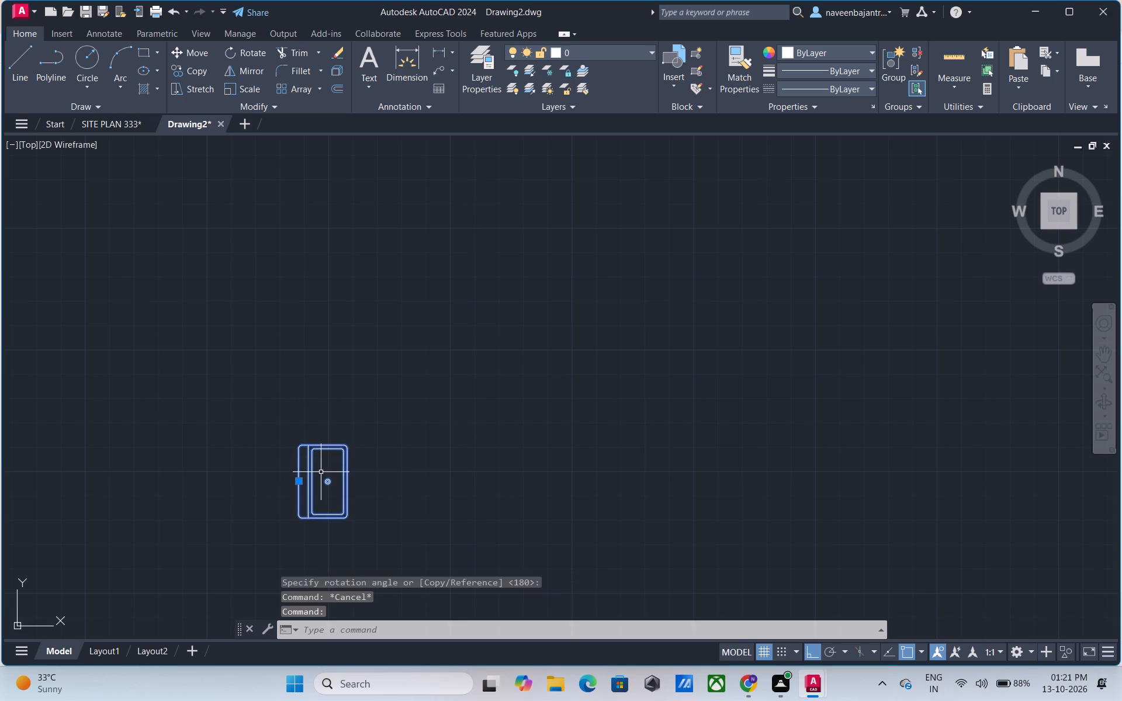
type("m")
key("space")
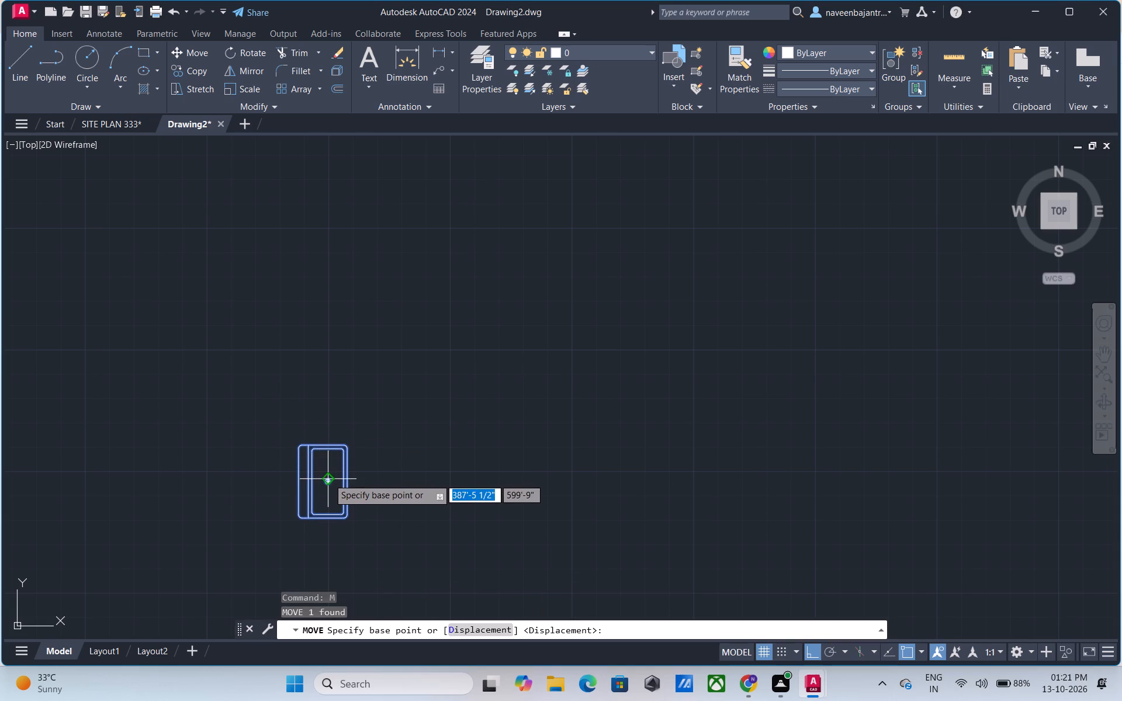
left_click(328, 478)
key("F8")
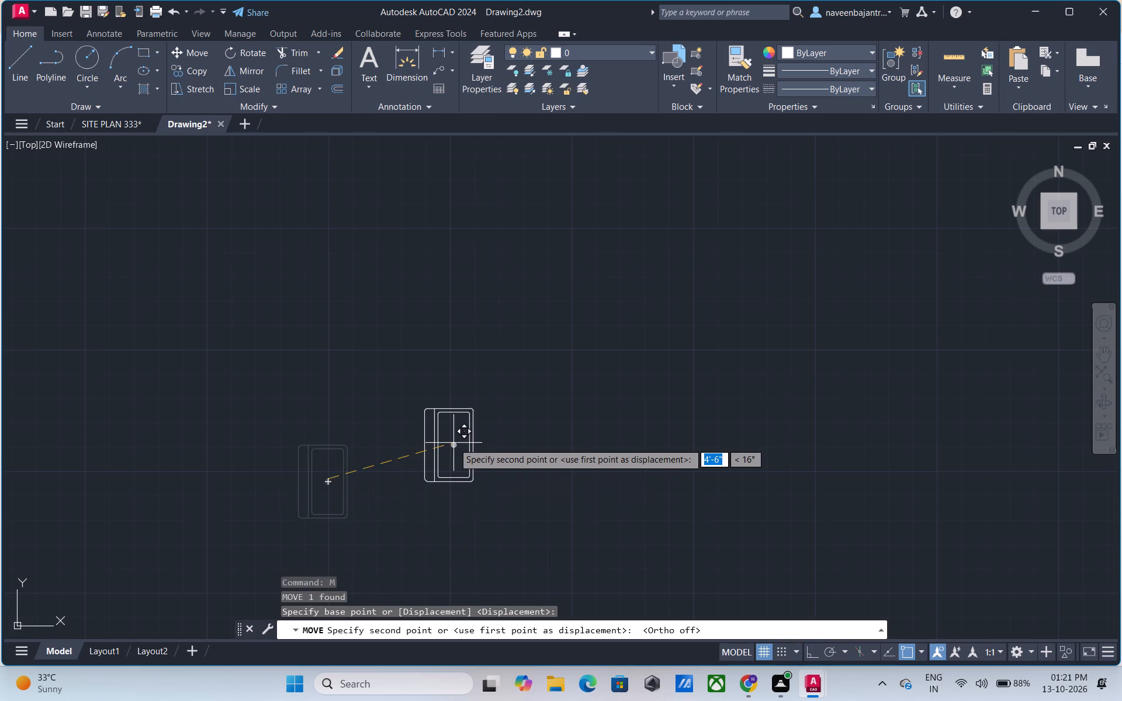
scroll(453, 442, "down", 3)
middle_click_drag(539, 400, 373, 459)
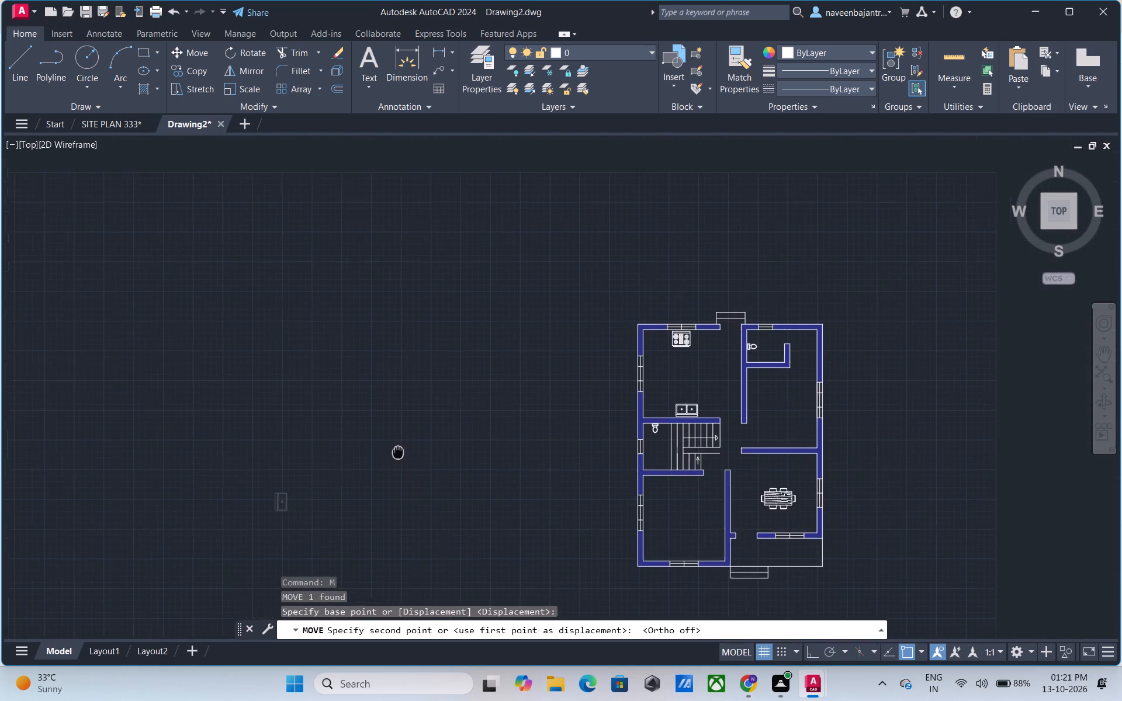
middle_click_drag(373, 459, 244, 477)
scroll(503, 413, "up", 2)
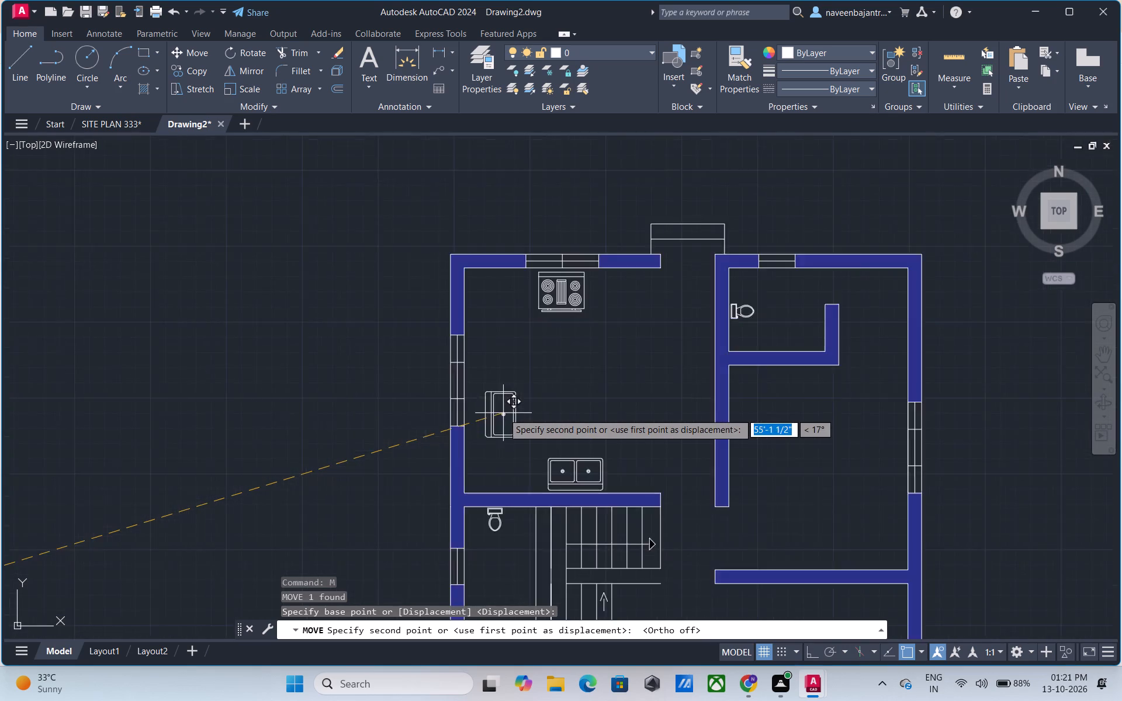
scroll(503, 413, "up", 2)
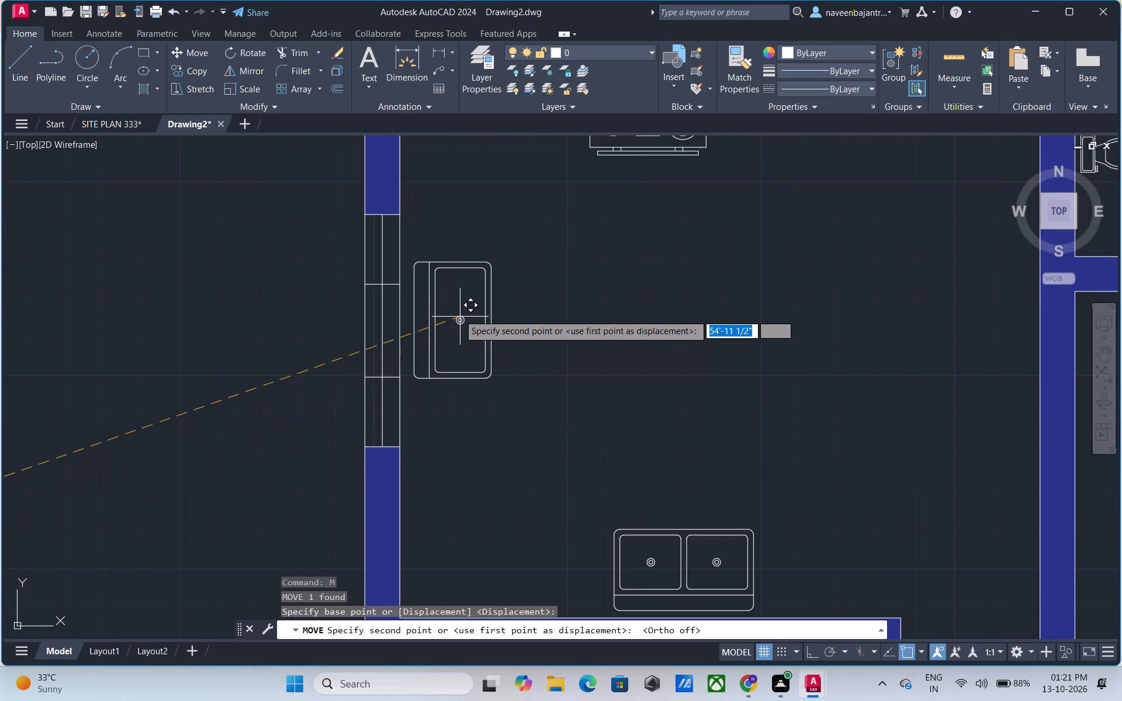
left_click(456, 325)
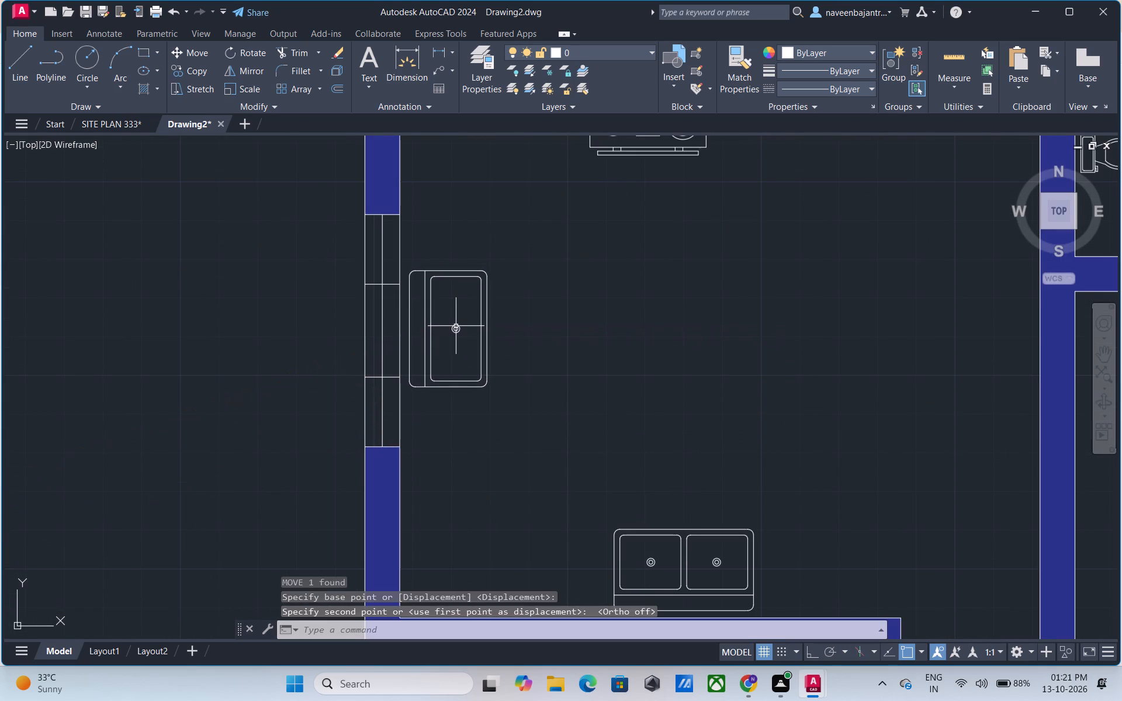
key("Escape")
Draw a vertical line running south into the northwest room from the inner east end of its north wall.
scroll(490, 404, "down", 4)
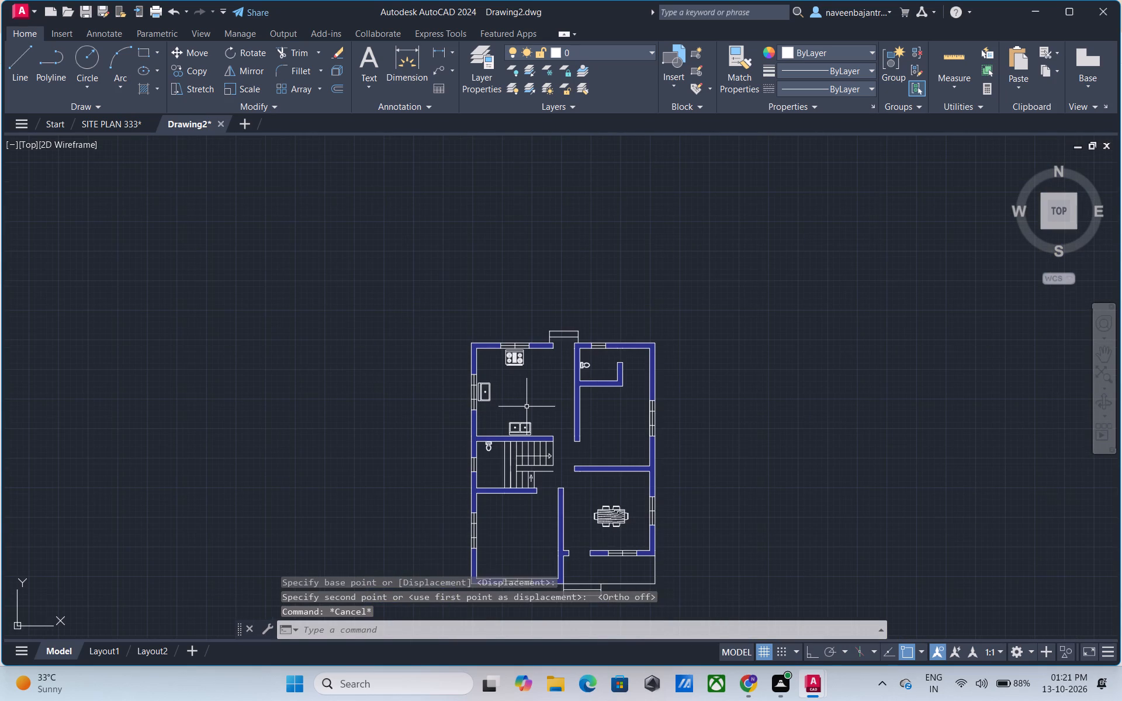
middle_click_drag(527, 407, 527, 391)
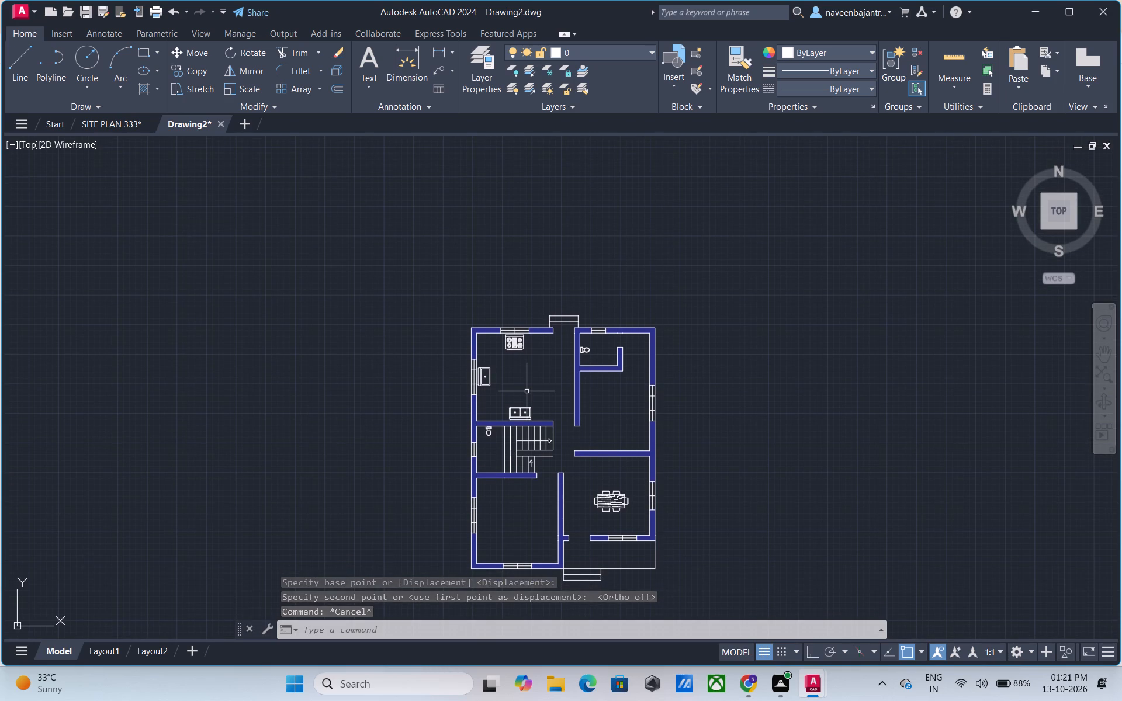
scroll(527, 391, "up", 1)
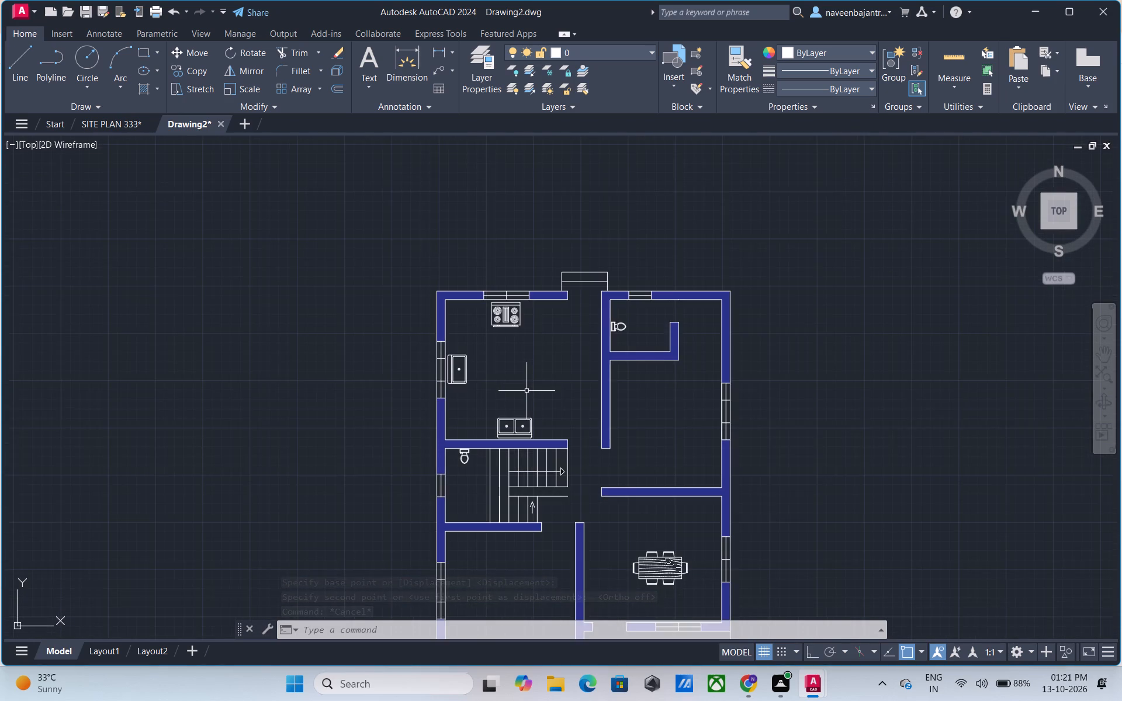
scroll(527, 391, "up", 1)
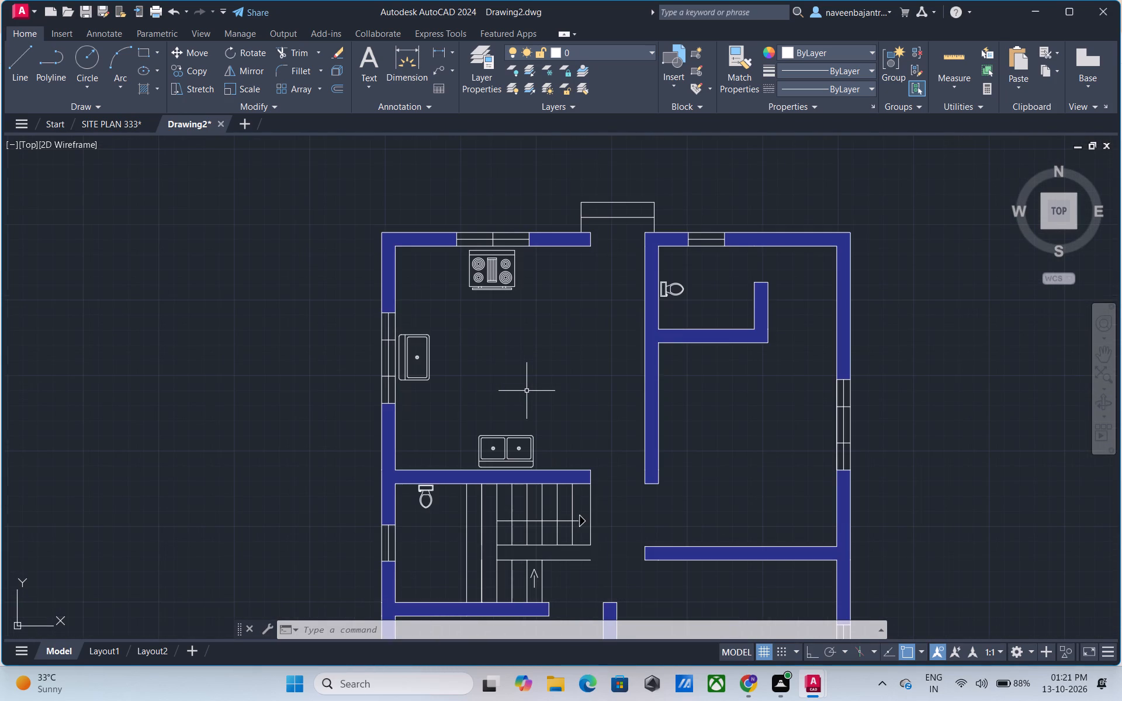
key("Escape")
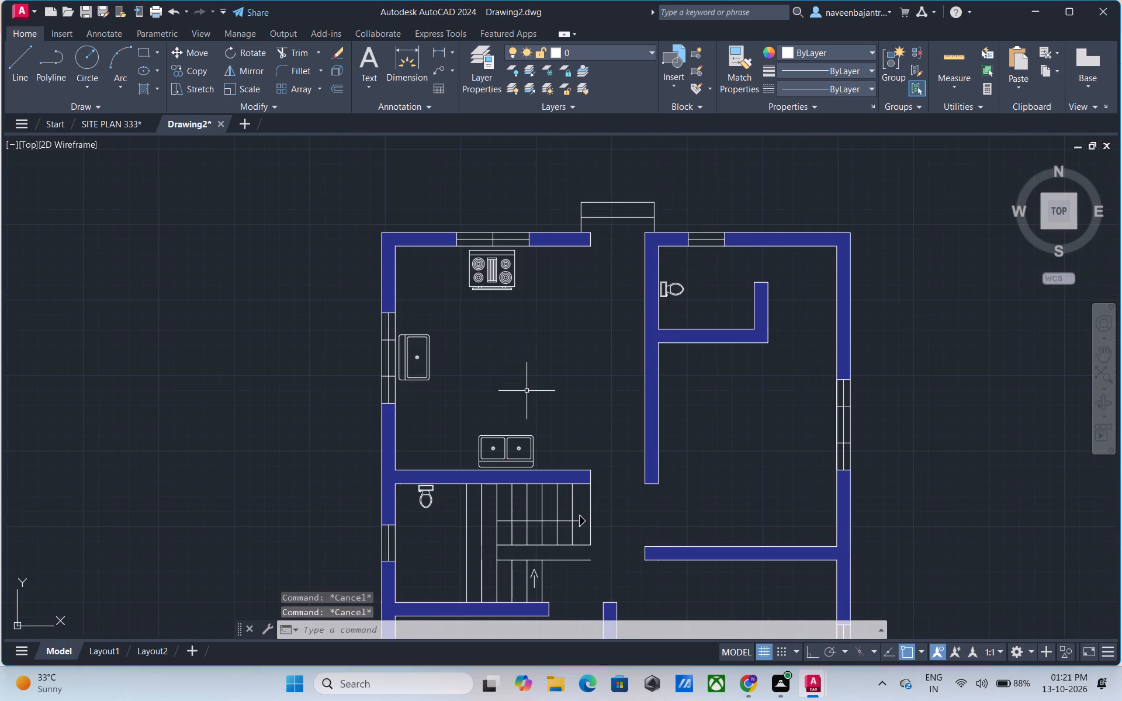
type("l")
key("space")
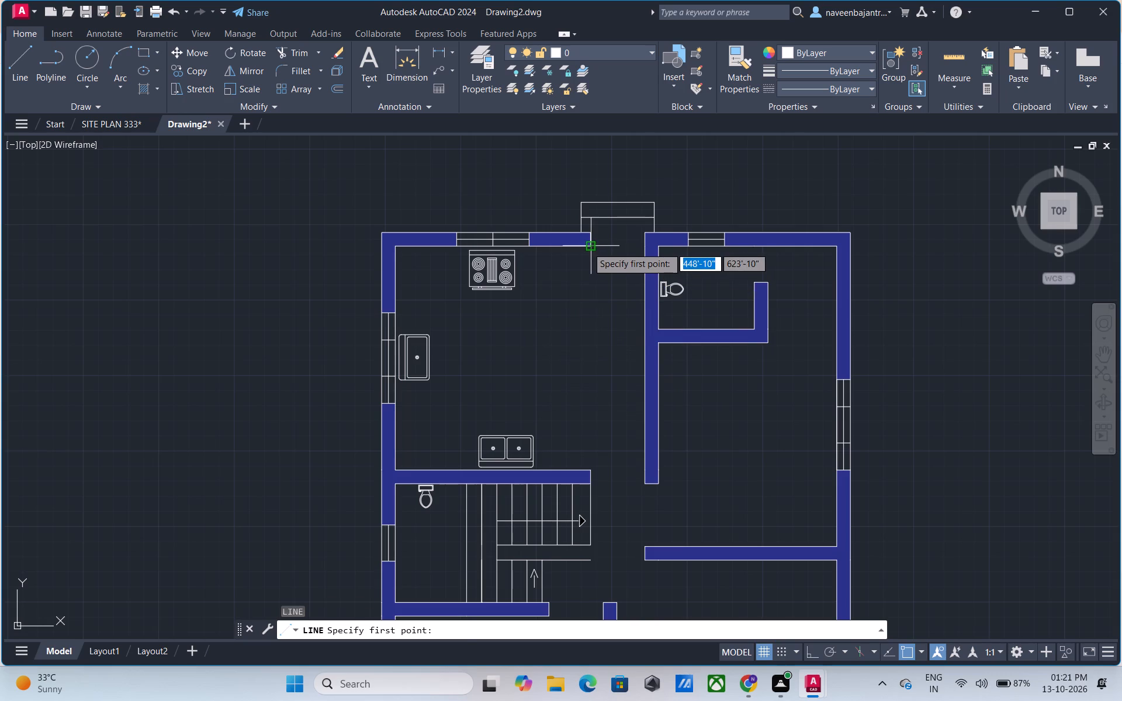
left_click(587, 247)
left_click(587, 325)
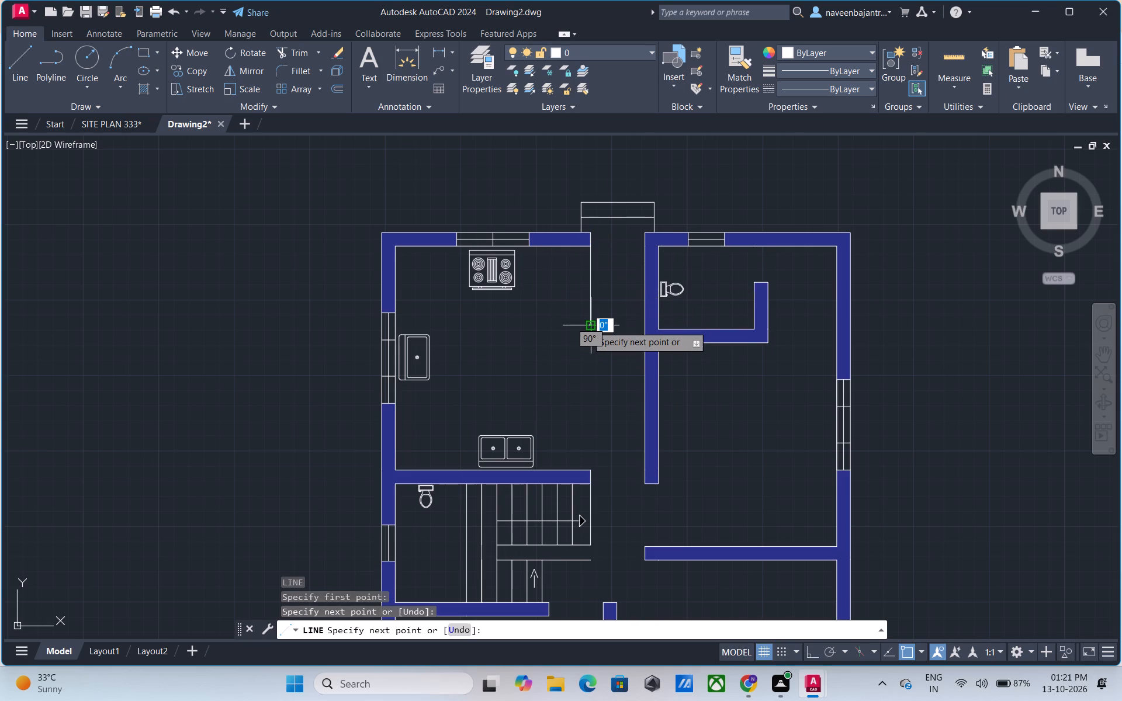
key("Escape")
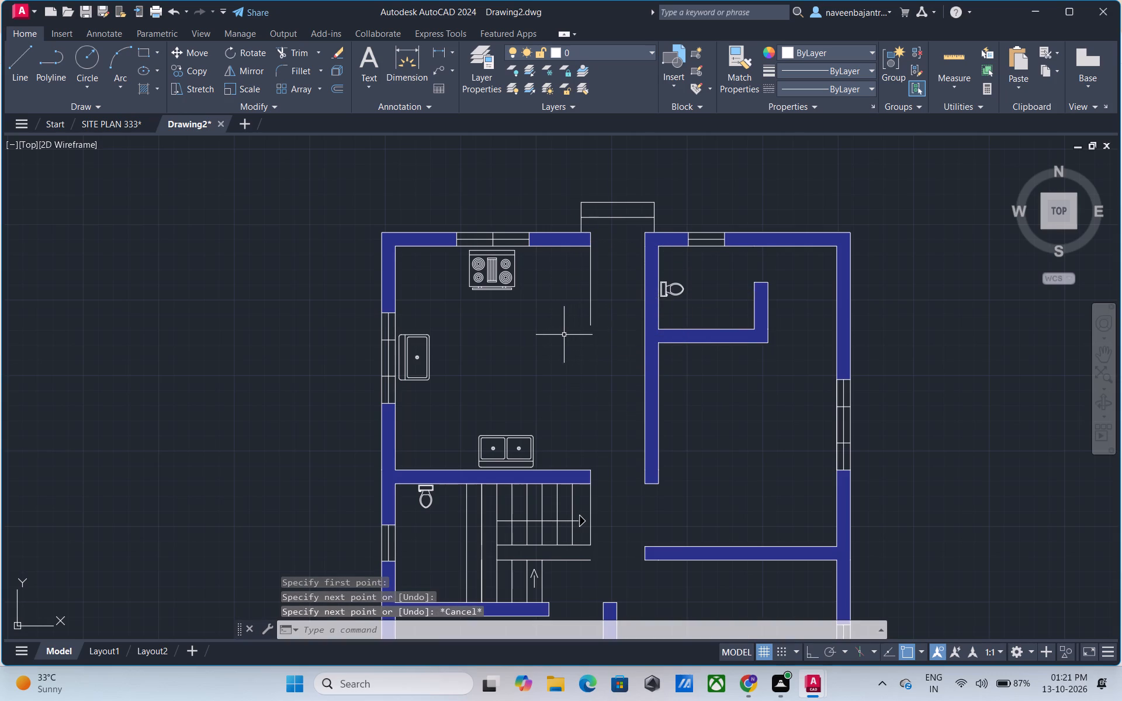
With Ortho on, draw the counter edge west from that line, south about 7'-6", east about 6'-9", and south to the wall above the staircase.
type("l")
key("space")
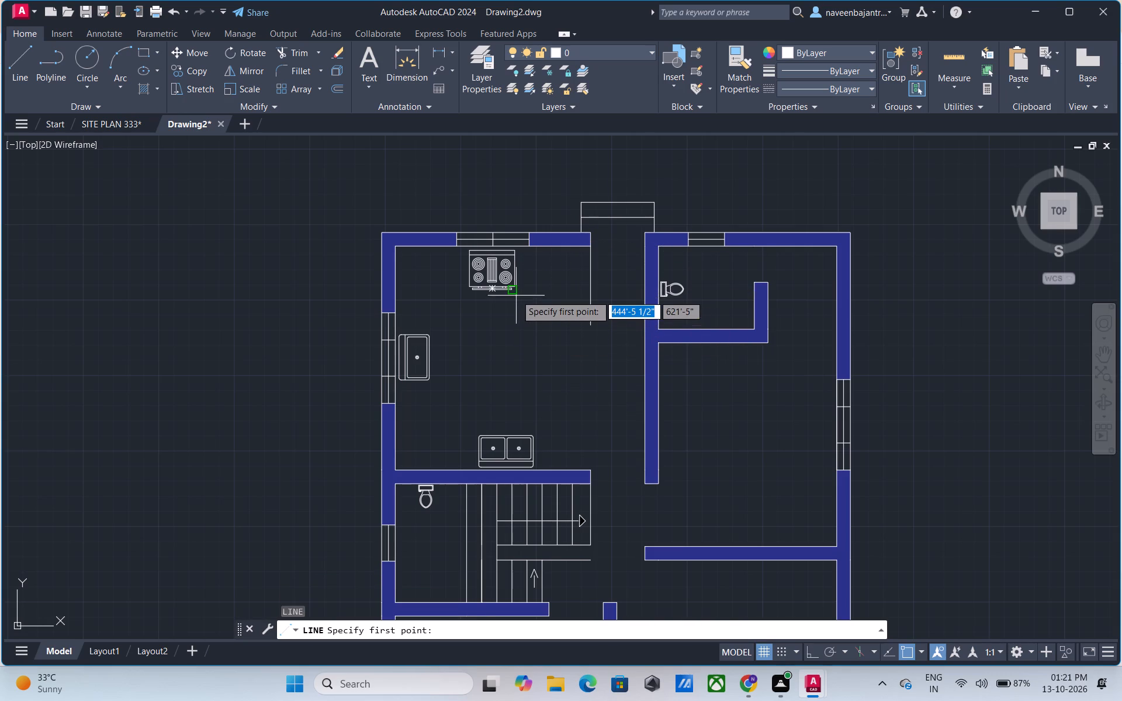
left_click(590, 296)
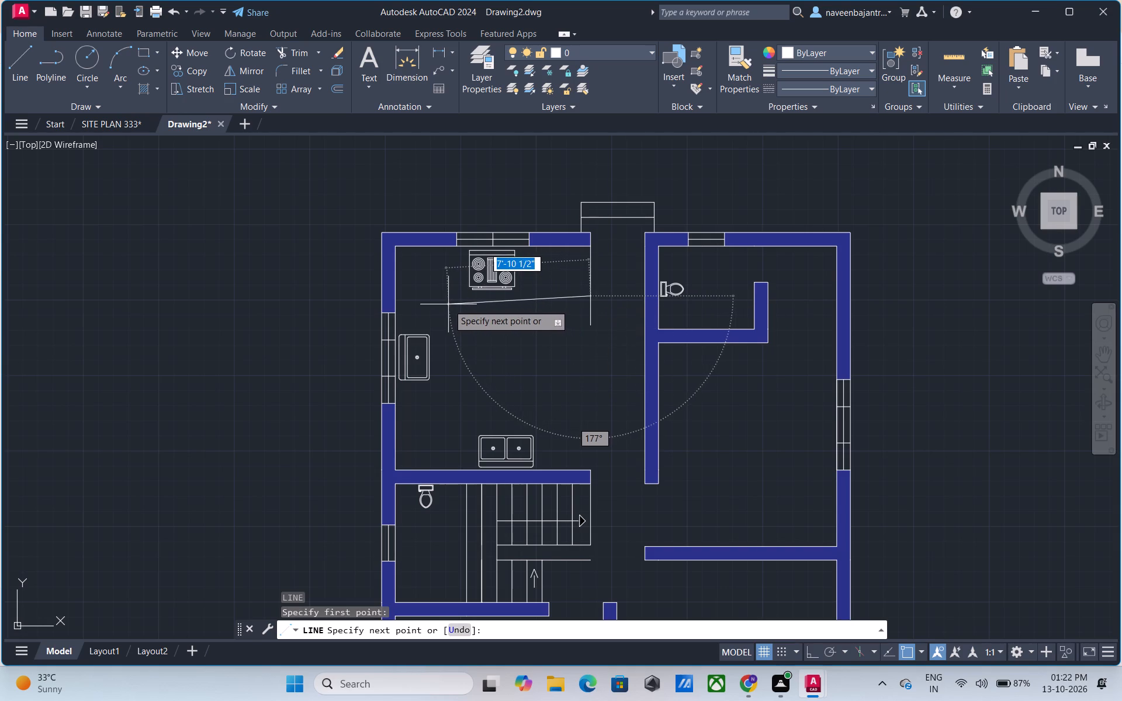
key("F8")
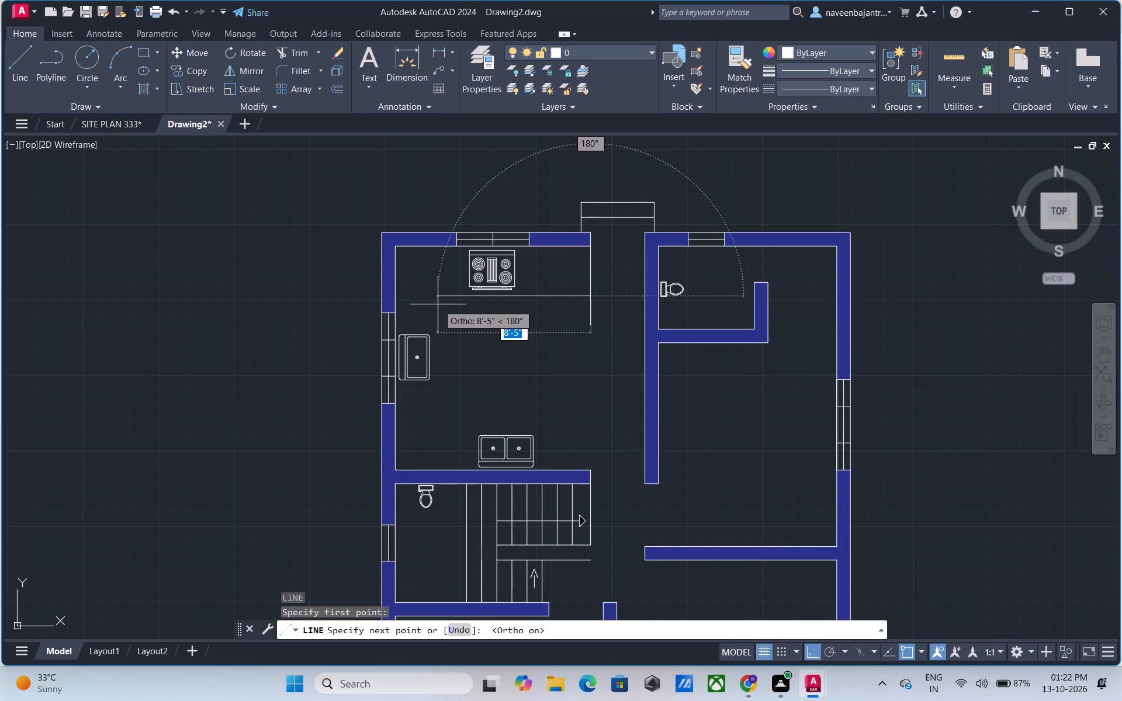
left_click(431, 304)
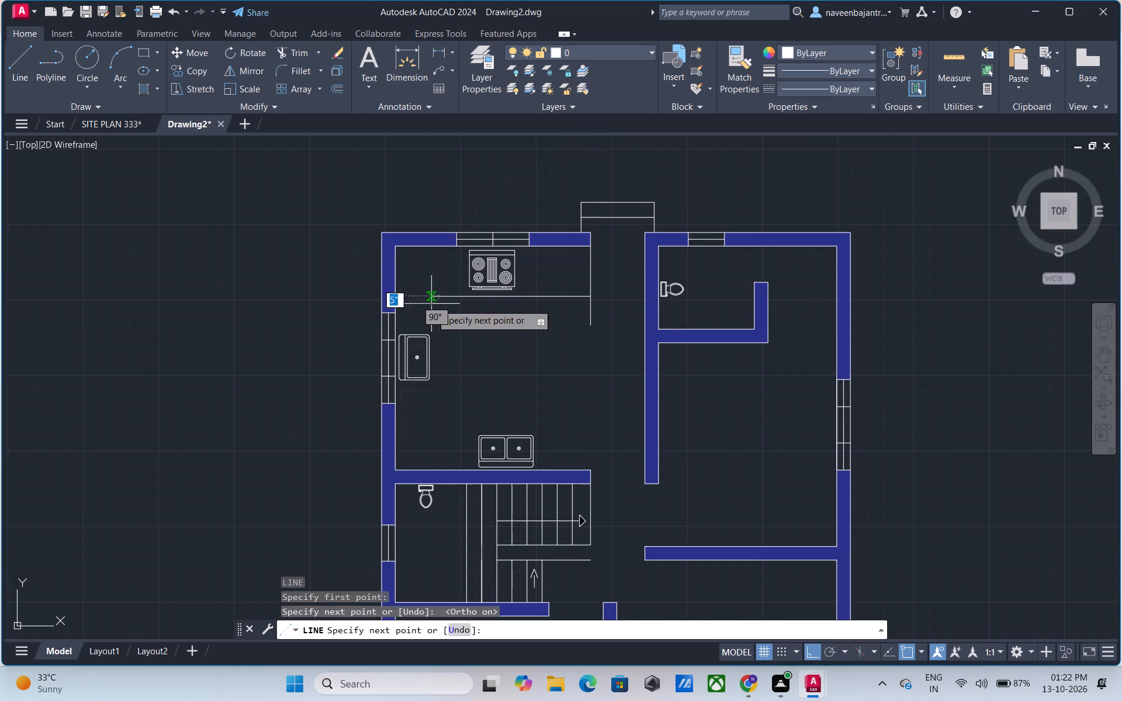
left_click(432, 432)
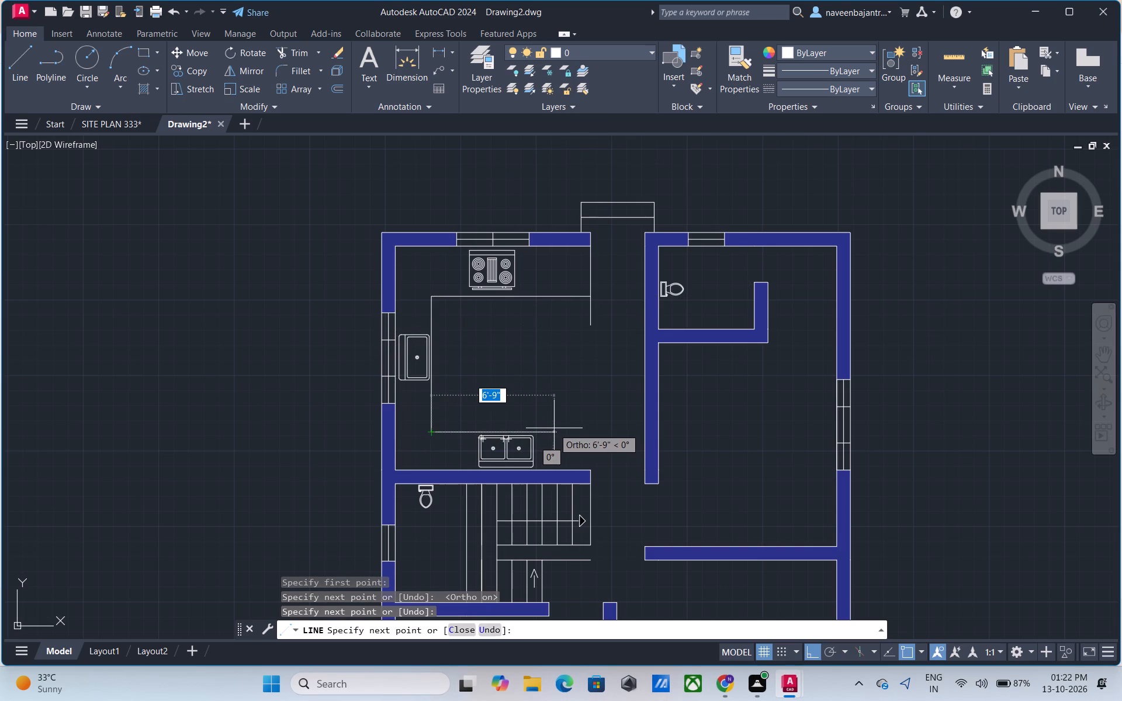
left_click(554, 428)
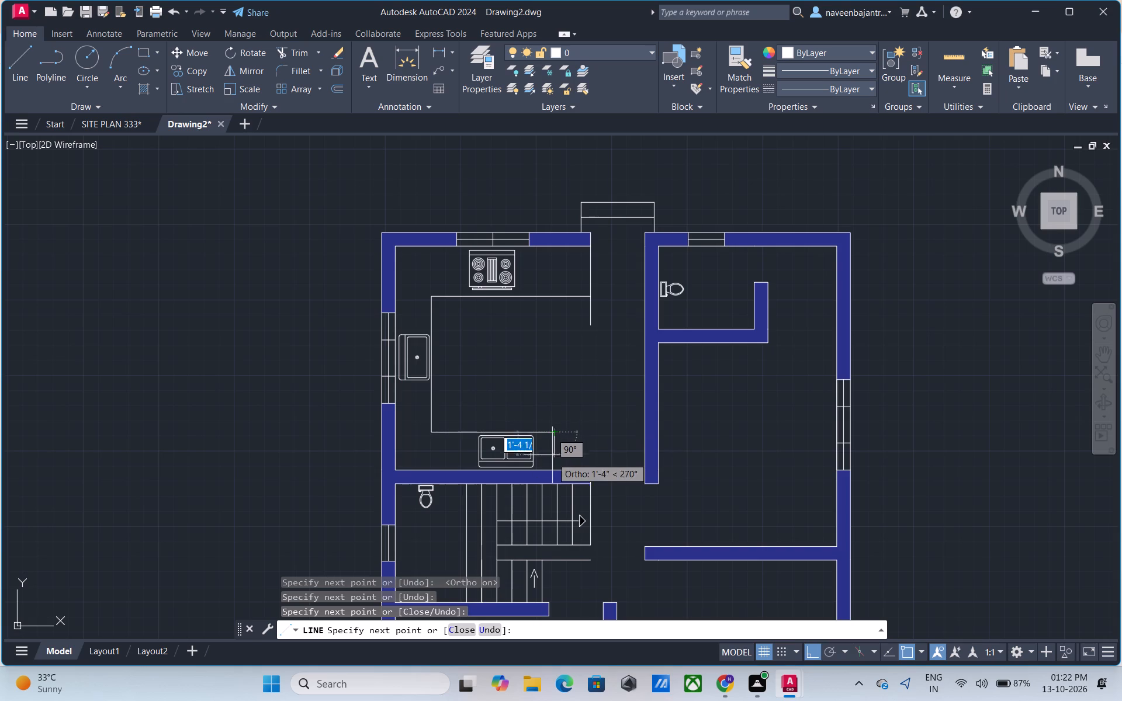
left_click(553, 471)
key("Escape")
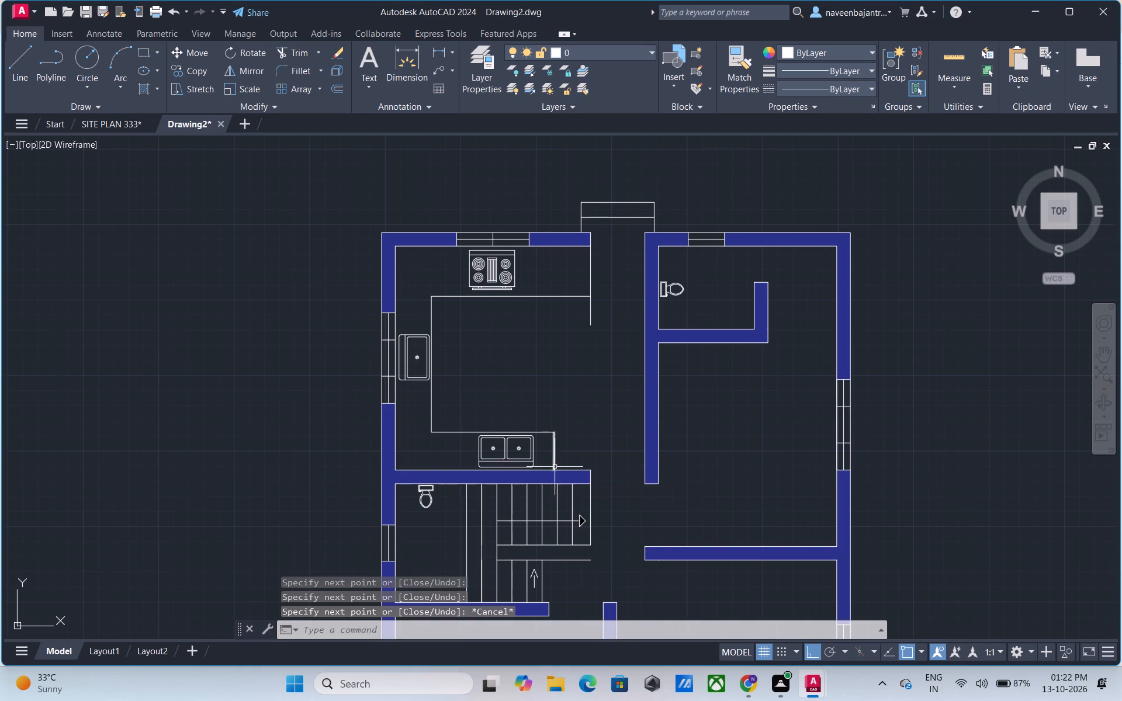
Trim the part of the vertical line that extends south past the range counter's edge.
key("t")
type("r")
key("space")
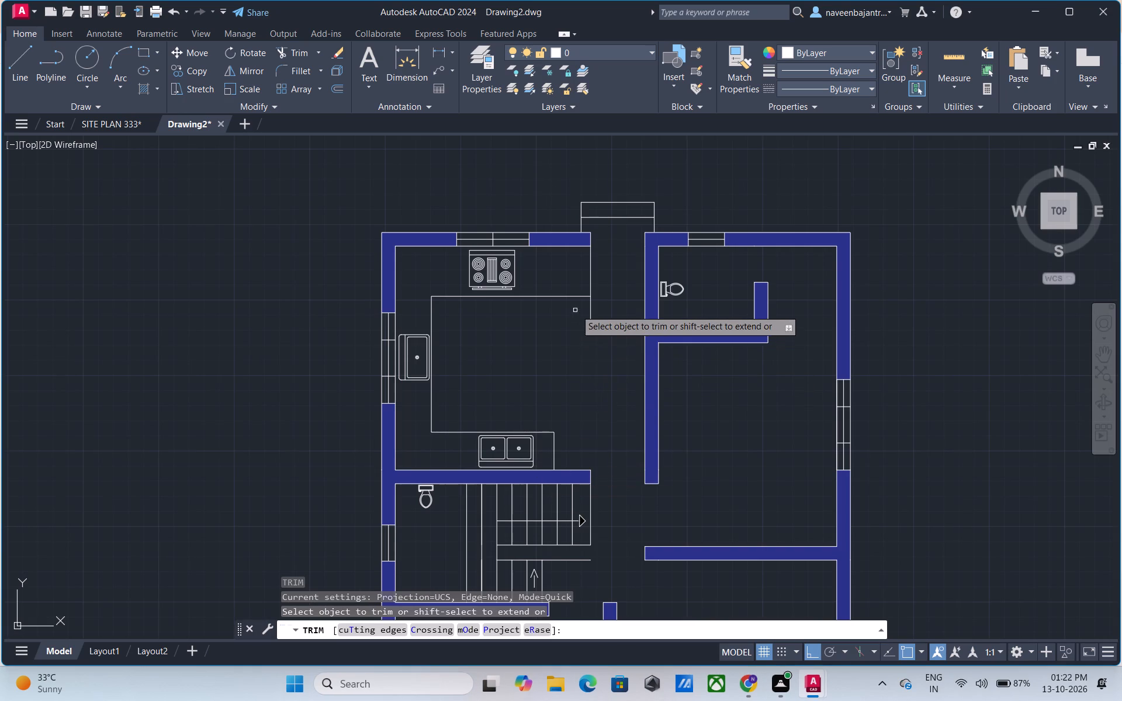
left_click(591, 311)
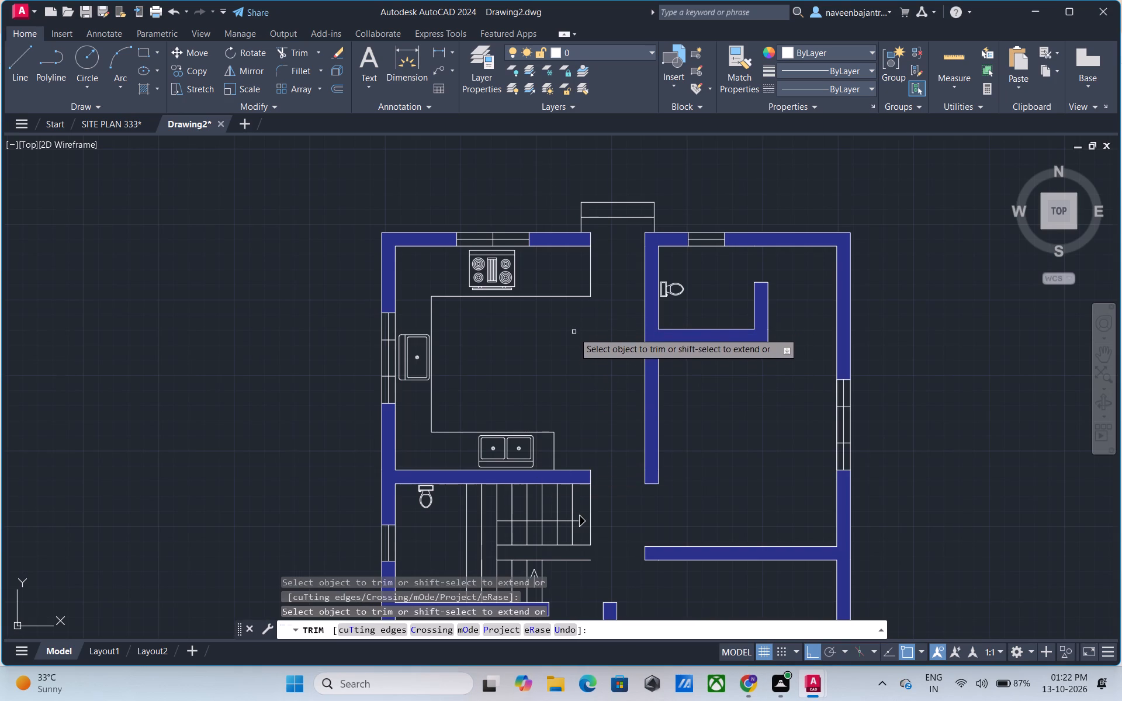
middle_click_drag(540, 395, 408, 358)
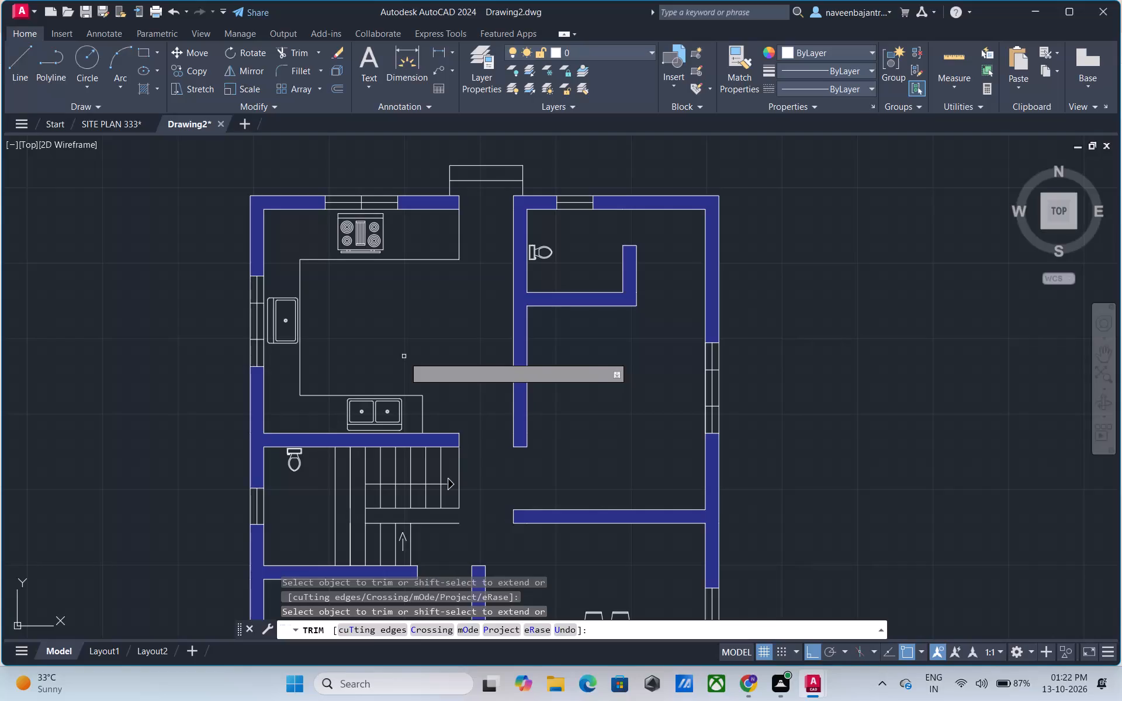
scroll(399, 356, "down", 1)
middle_click_drag(399, 356, 490, 272)
key("Escape")
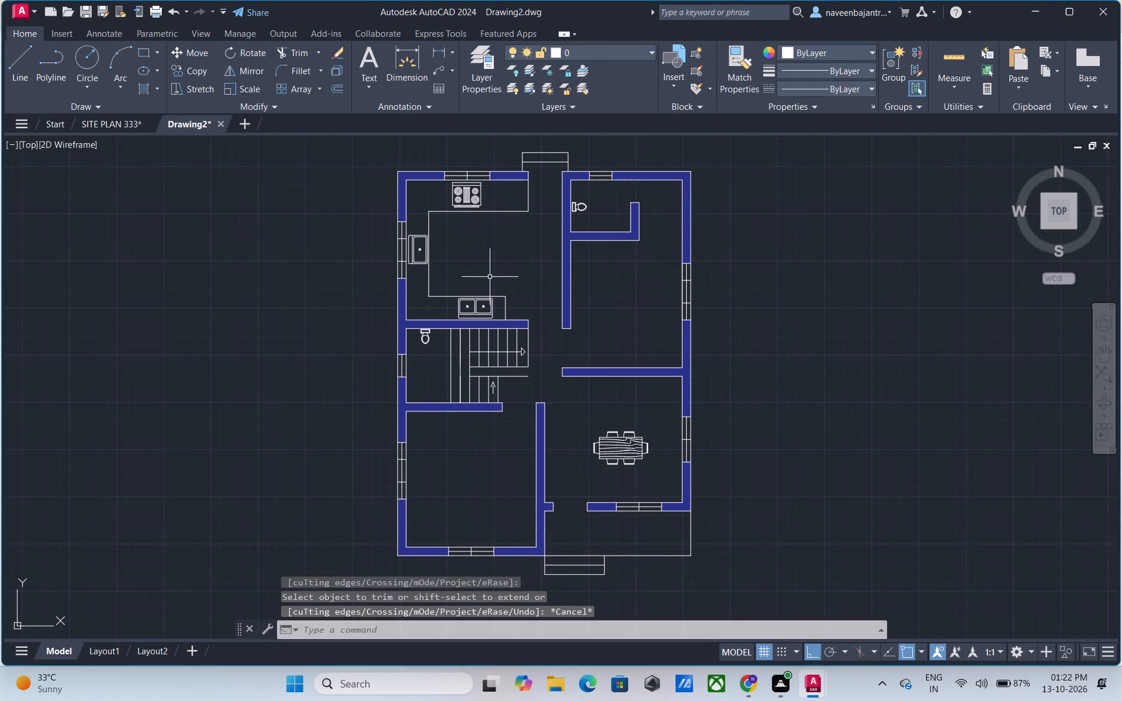
Insert the Bed - Queen block from DesignCenter's Home - Space Planner.dwg into the empty area west of the floor plan.
type("dc")
key("space")
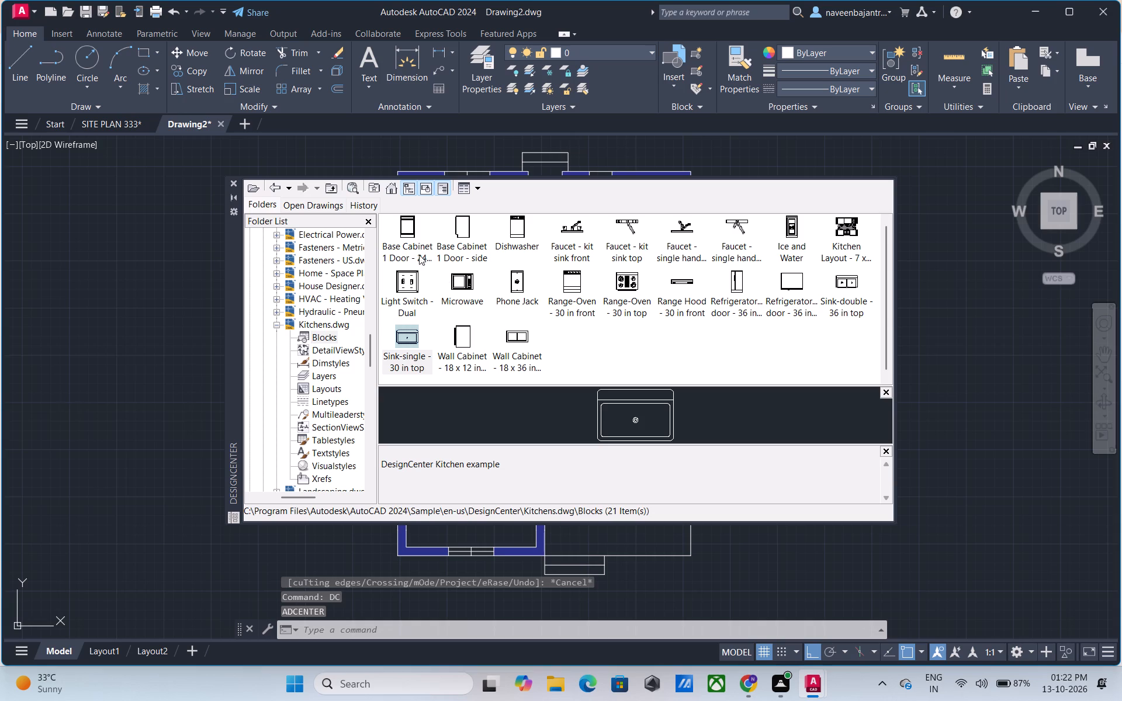
left_click(274, 190)
left_click(274, 190)
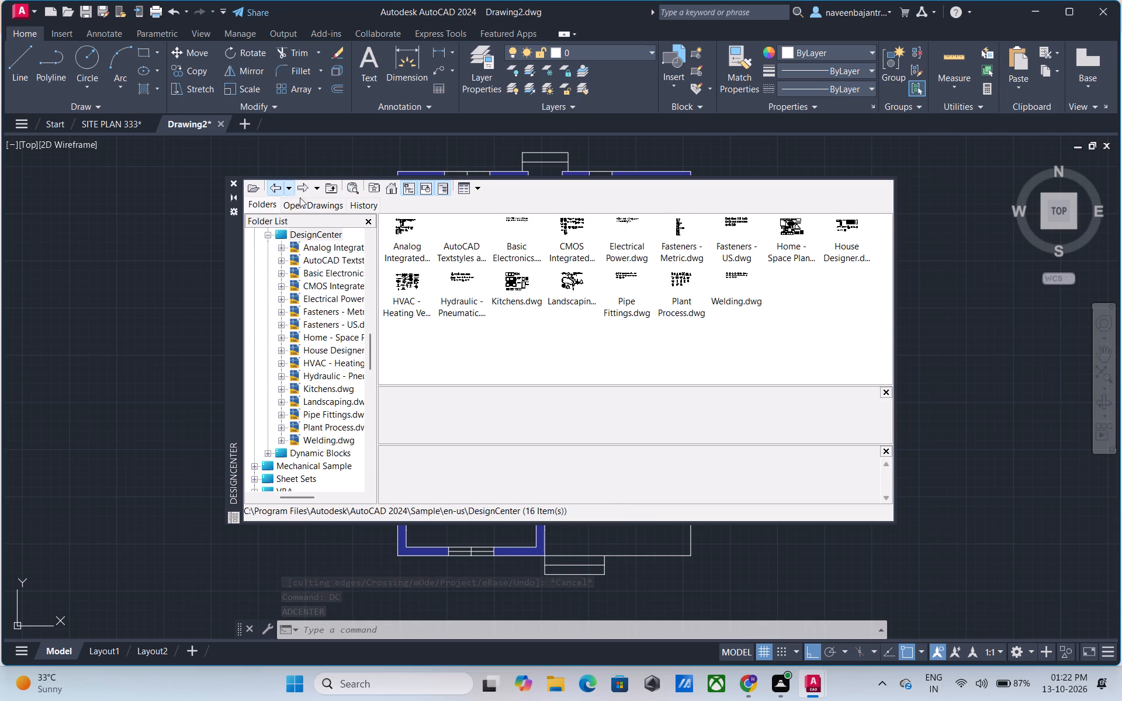
double_click(783, 228)
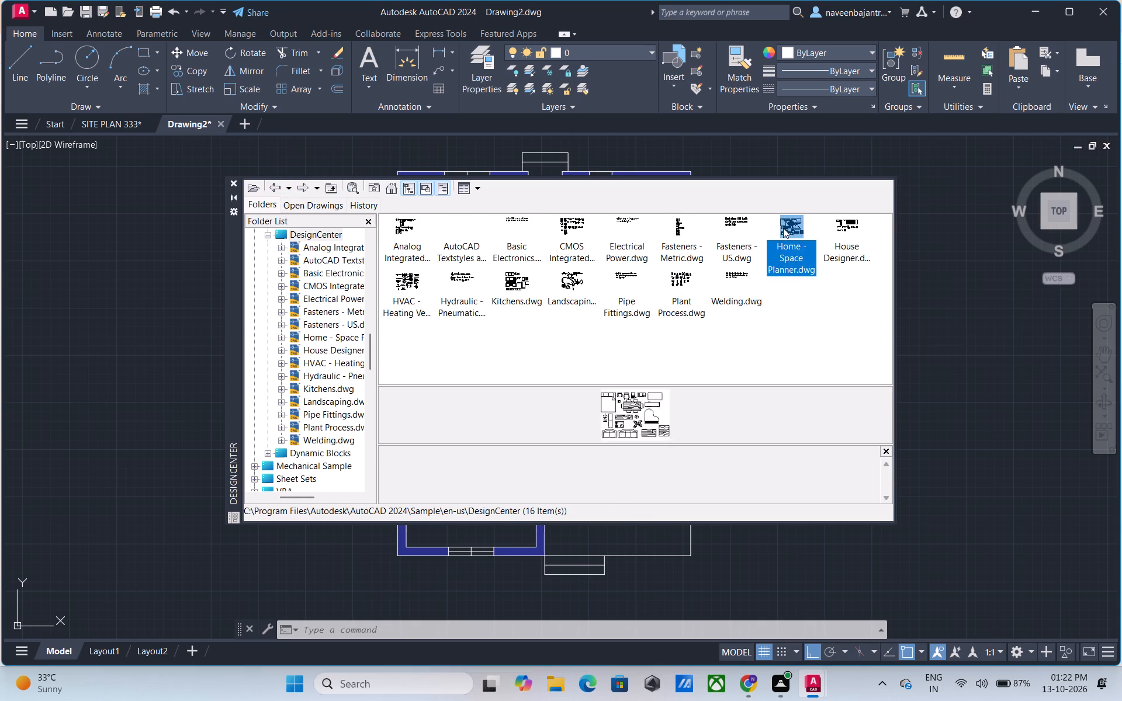
double_click(404, 232)
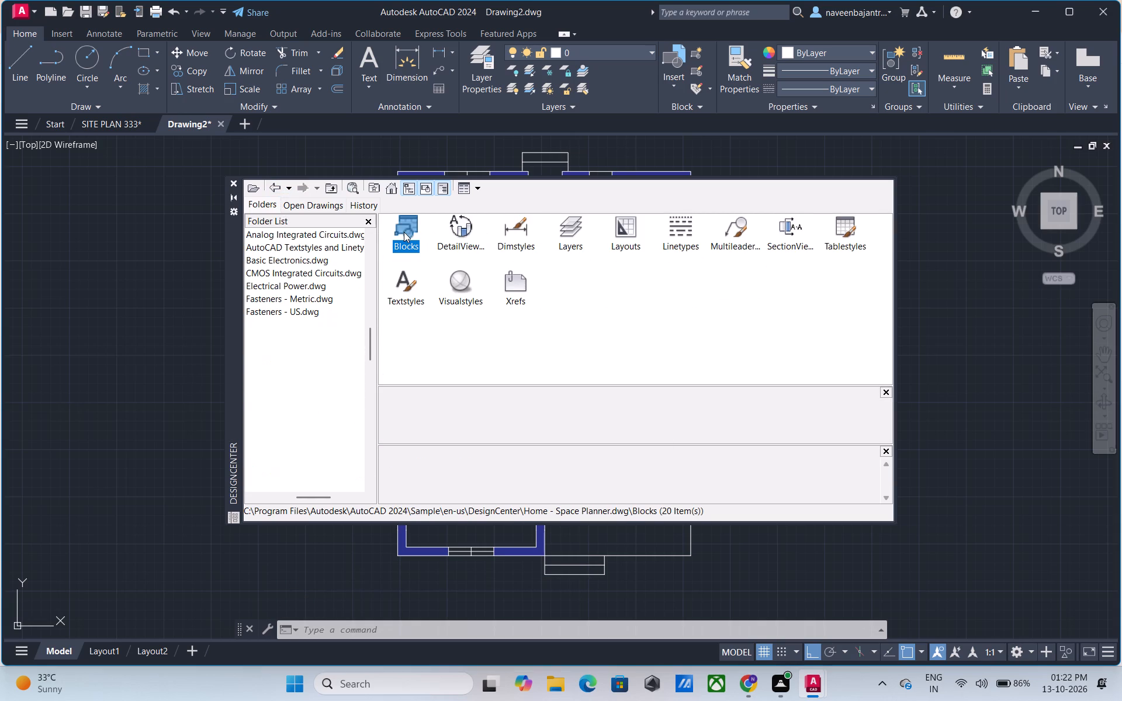
left_click_drag(404, 222, 134, 295)
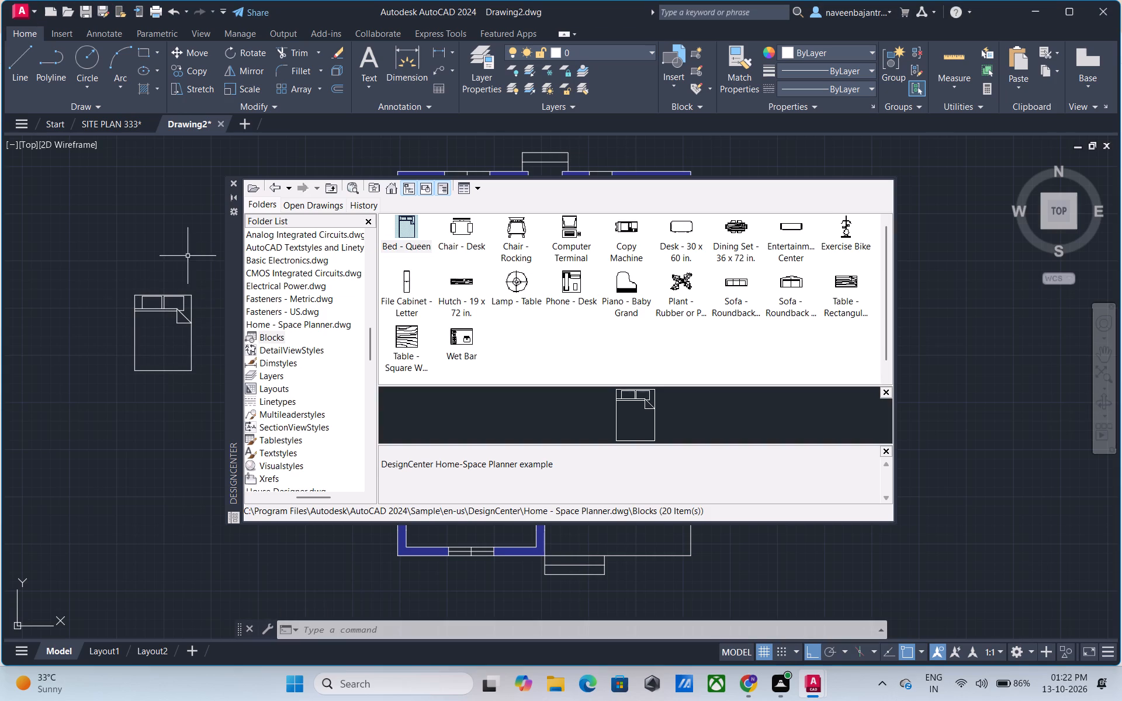
left_click(236, 185)
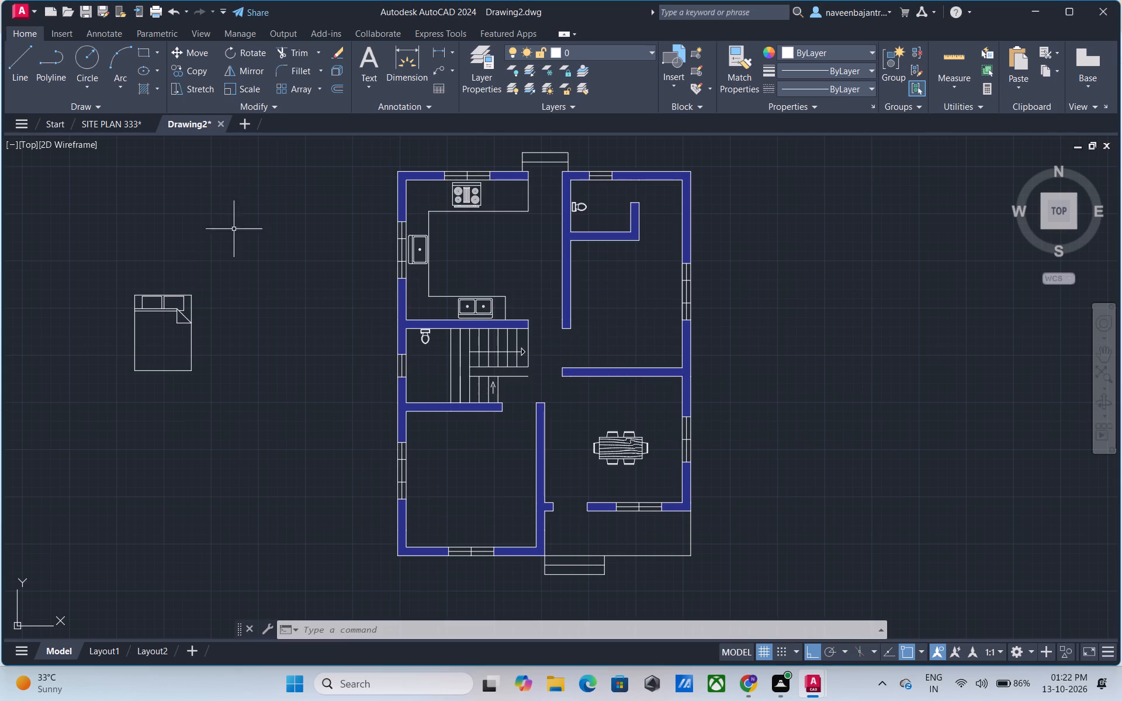
Rotate the queen bed 270° about its northeast corner, turning its headboard to the east.
left_click(191, 296)
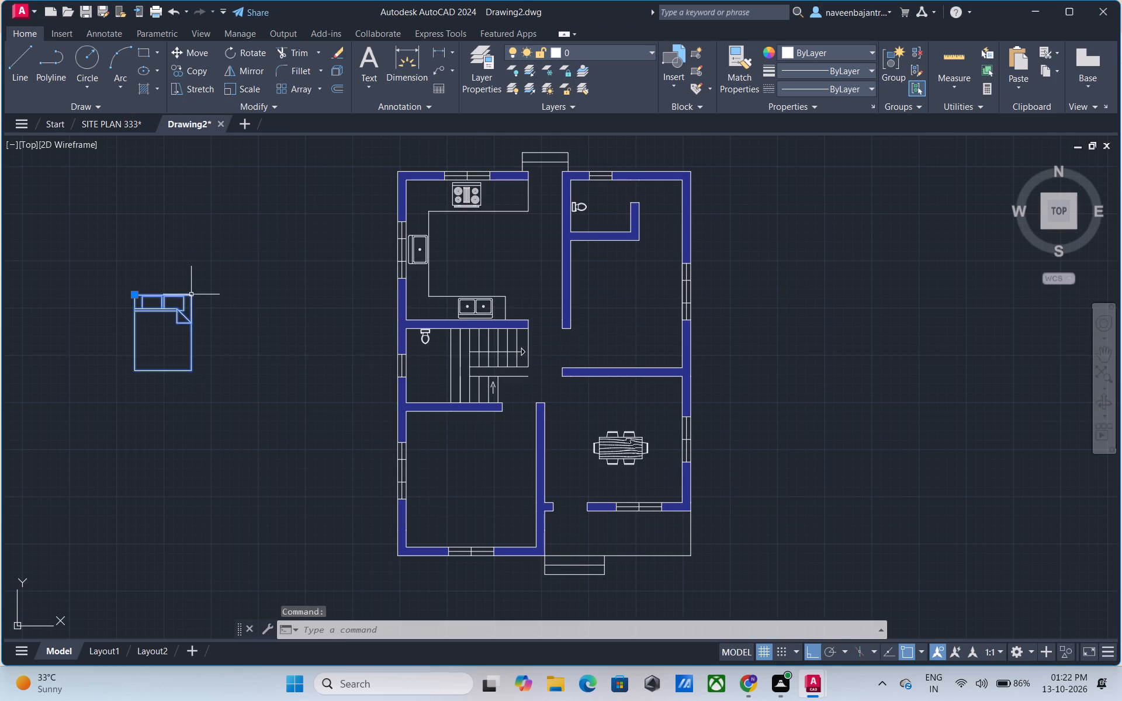
type("ro")
key("space")
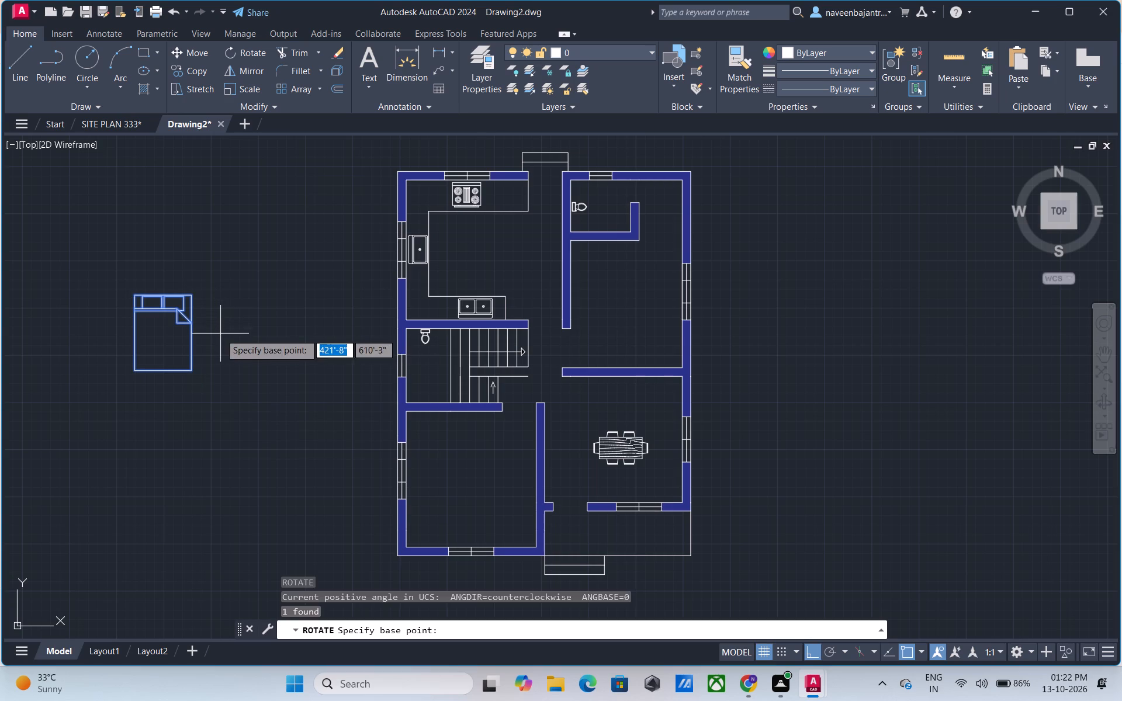
left_click(193, 293)
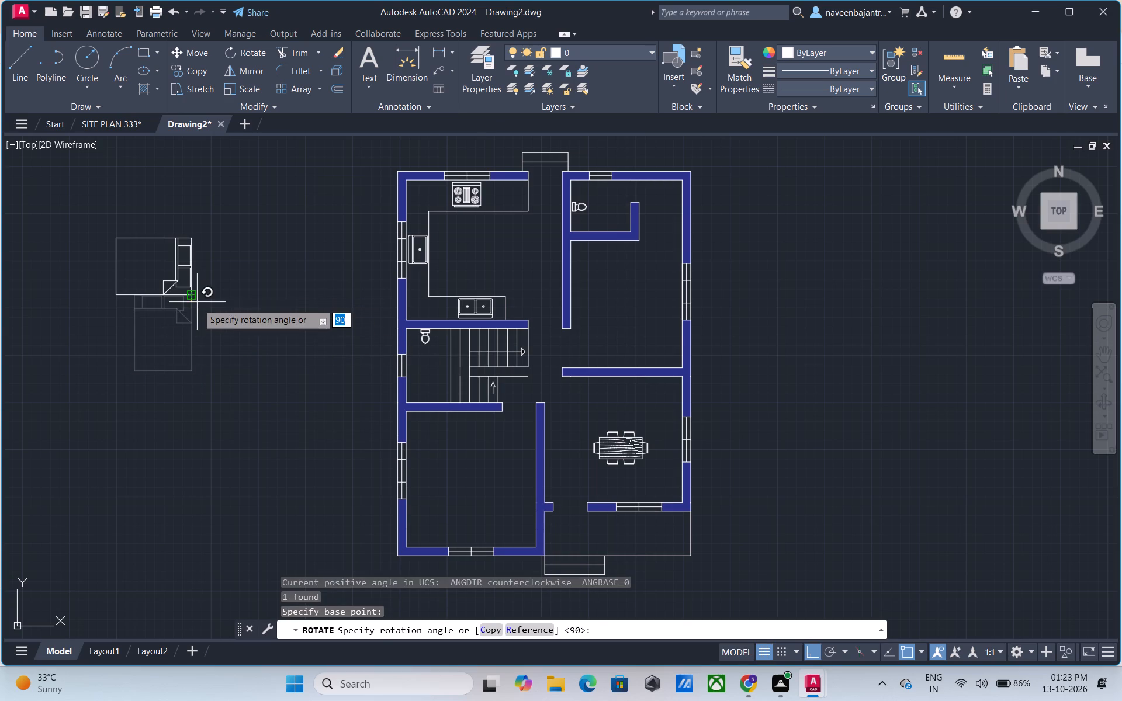
left_click(198, 309)
key("Escape")
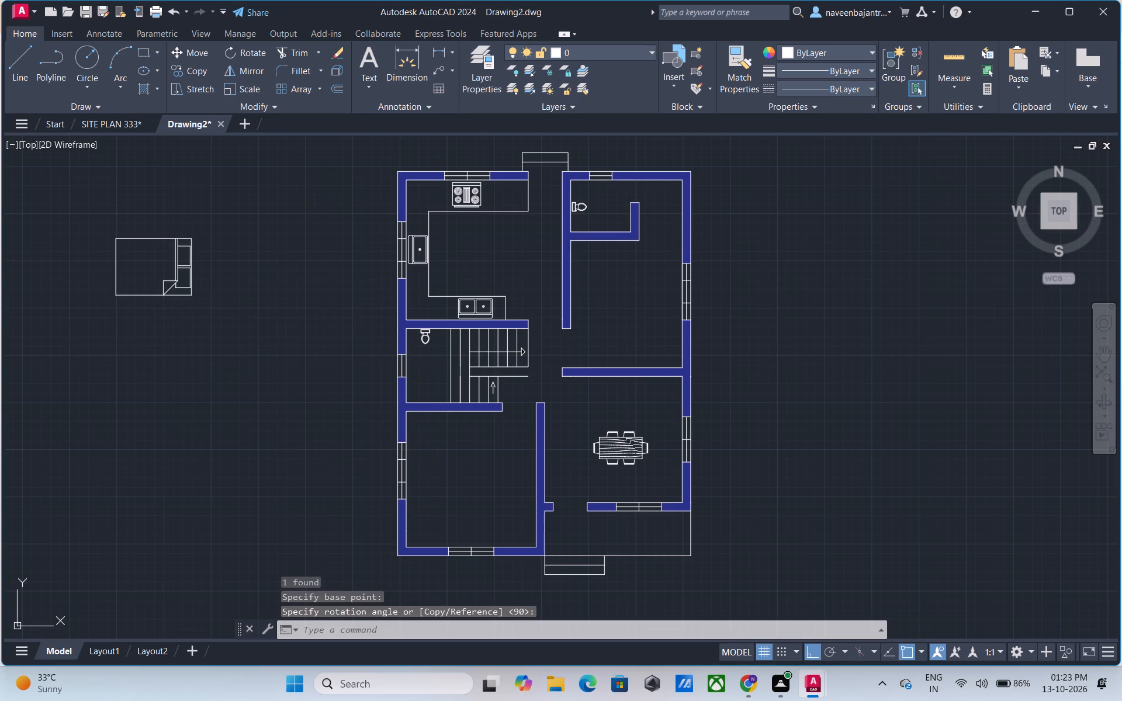
With Ortho off, move the queen bed by its southeast corner into the east bedroom, with its headboard beside the east wall window.
left_click(190, 293)
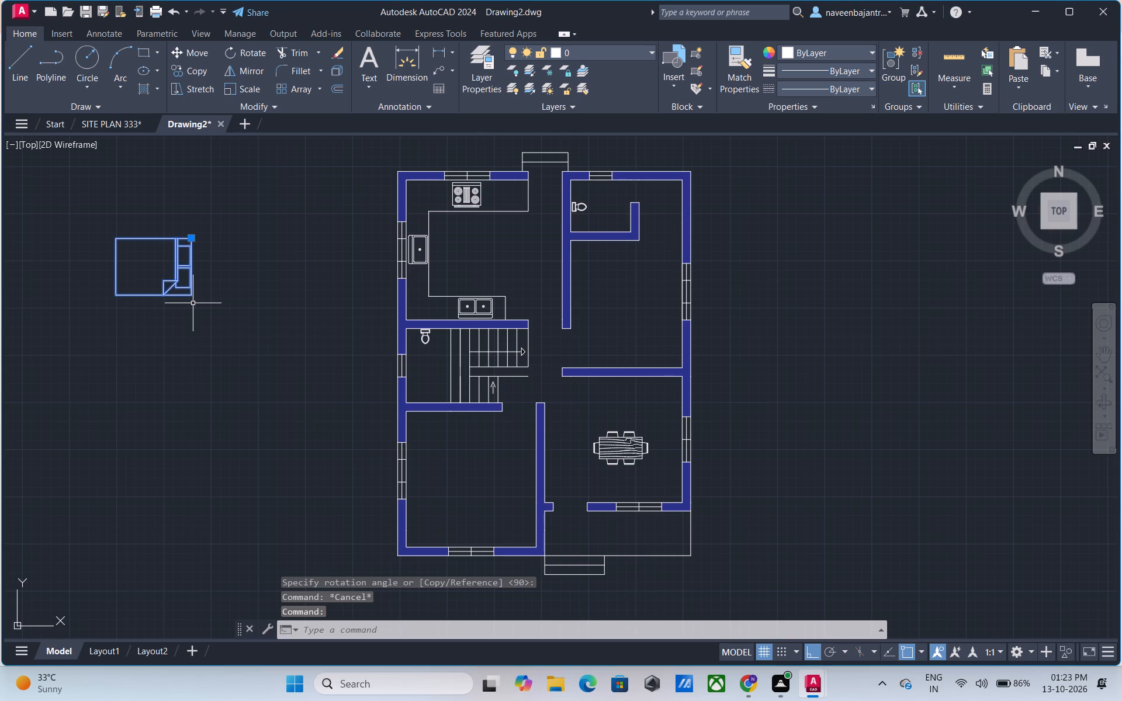
type("m")
key("space")
left_click(191, 294)
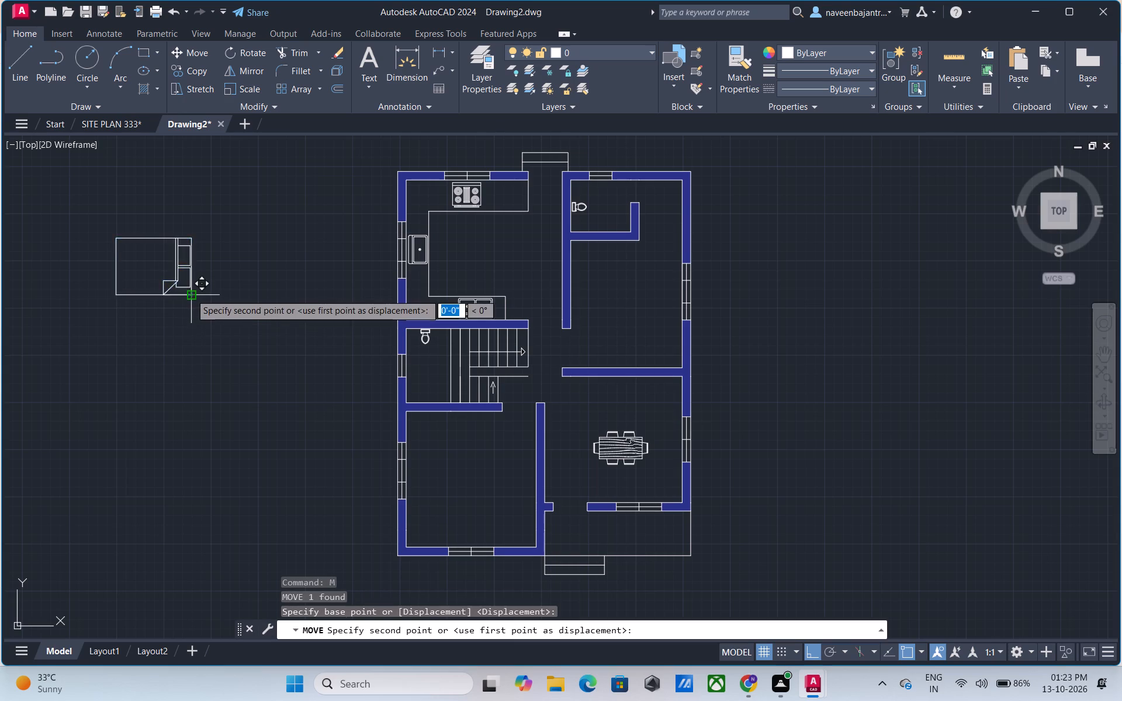
key("F8")
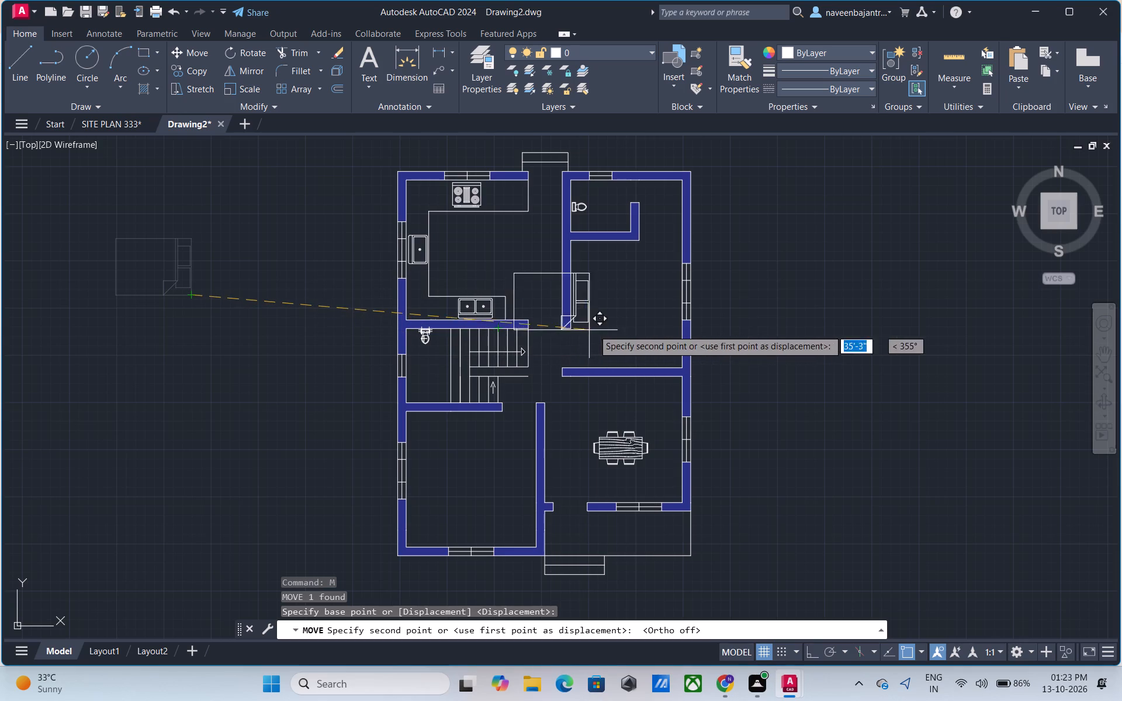
scroll(667, 331, "up", 2)
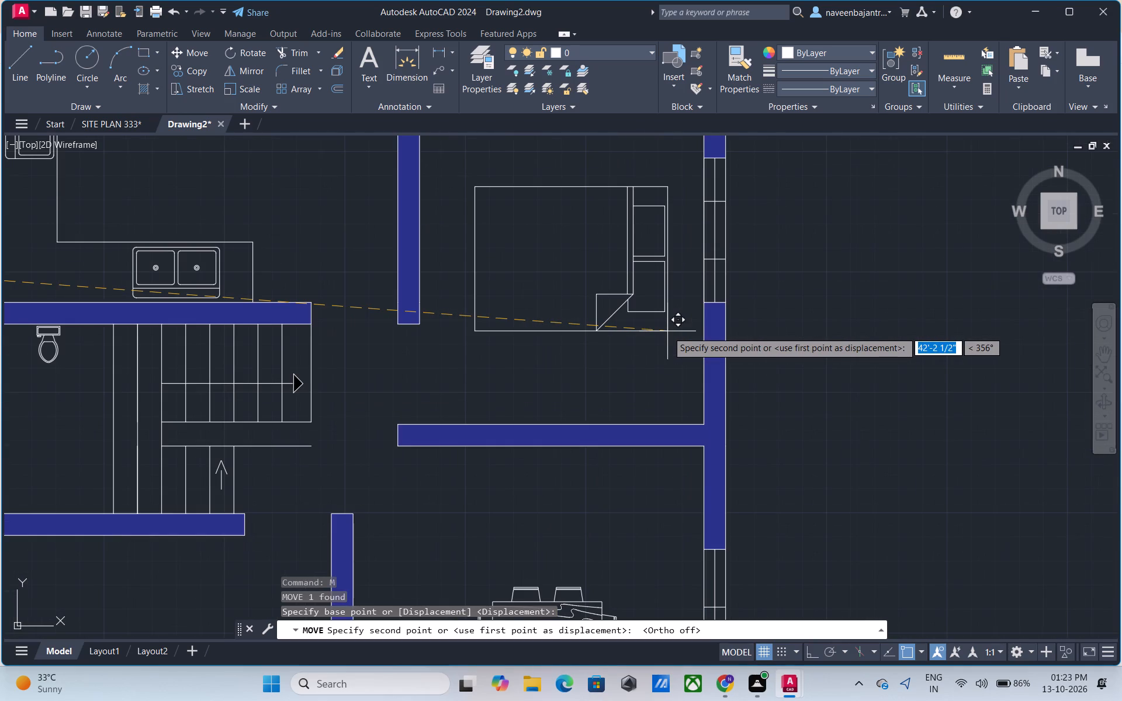
left_click(696, 303)
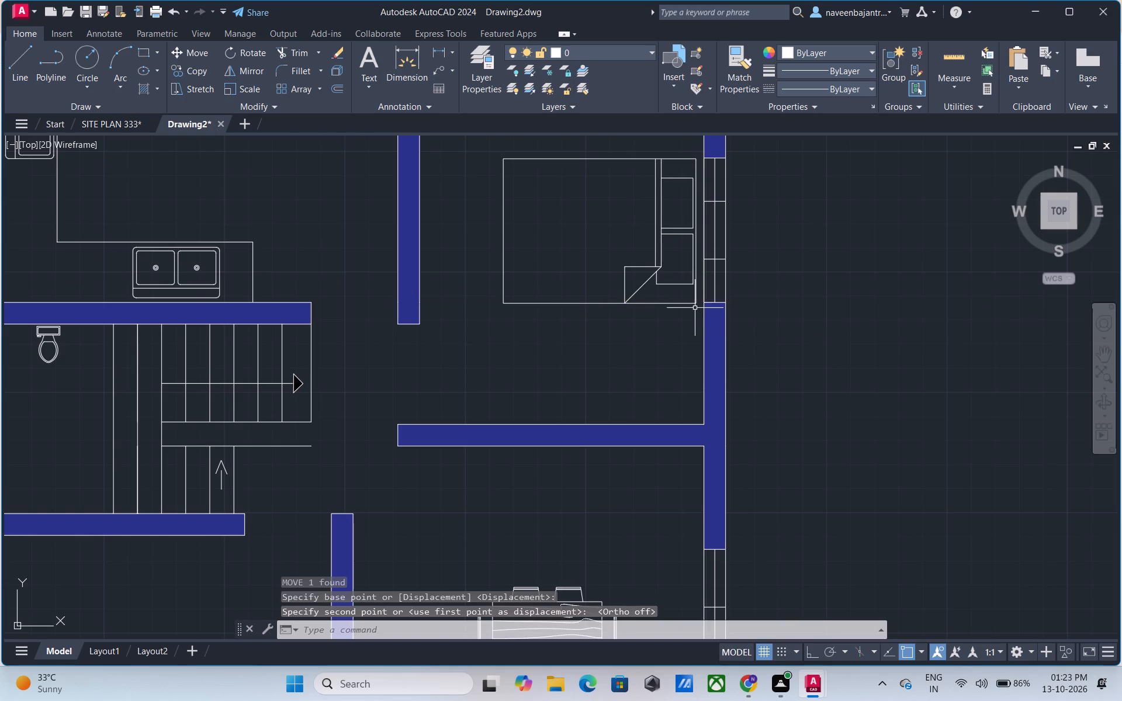
key("Escape")
Copy the queen bed from the east bedroom into the southwest room.
scroll(781, 343, "down", 3)
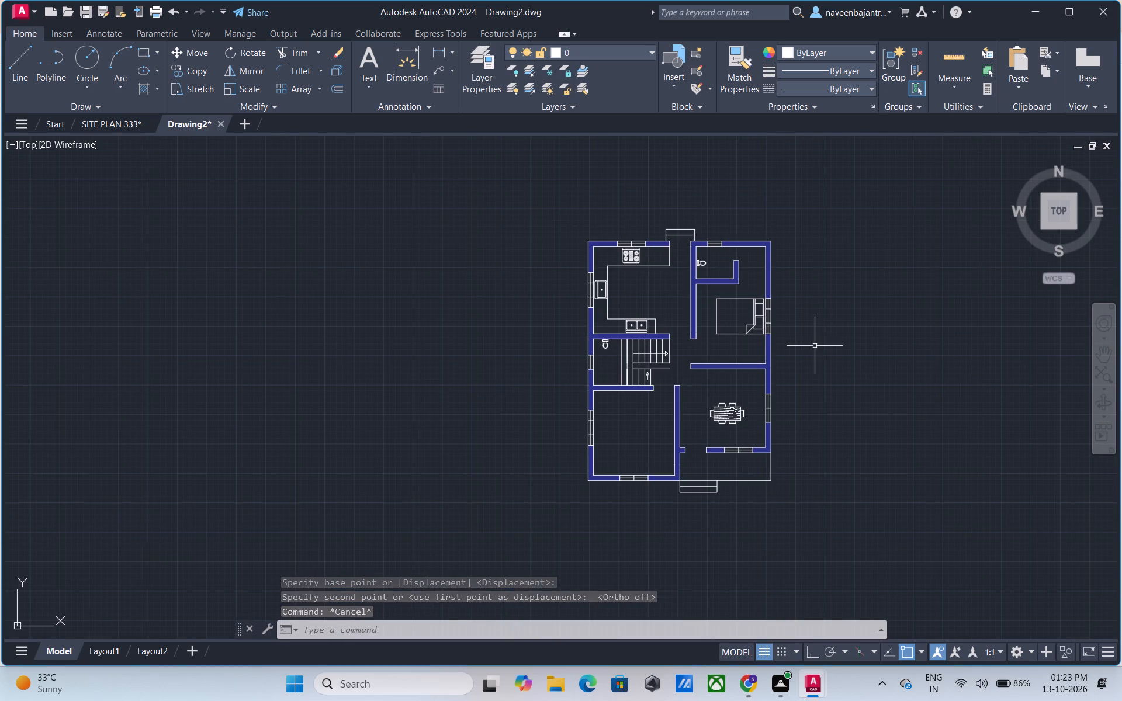
left_click(718, 334)
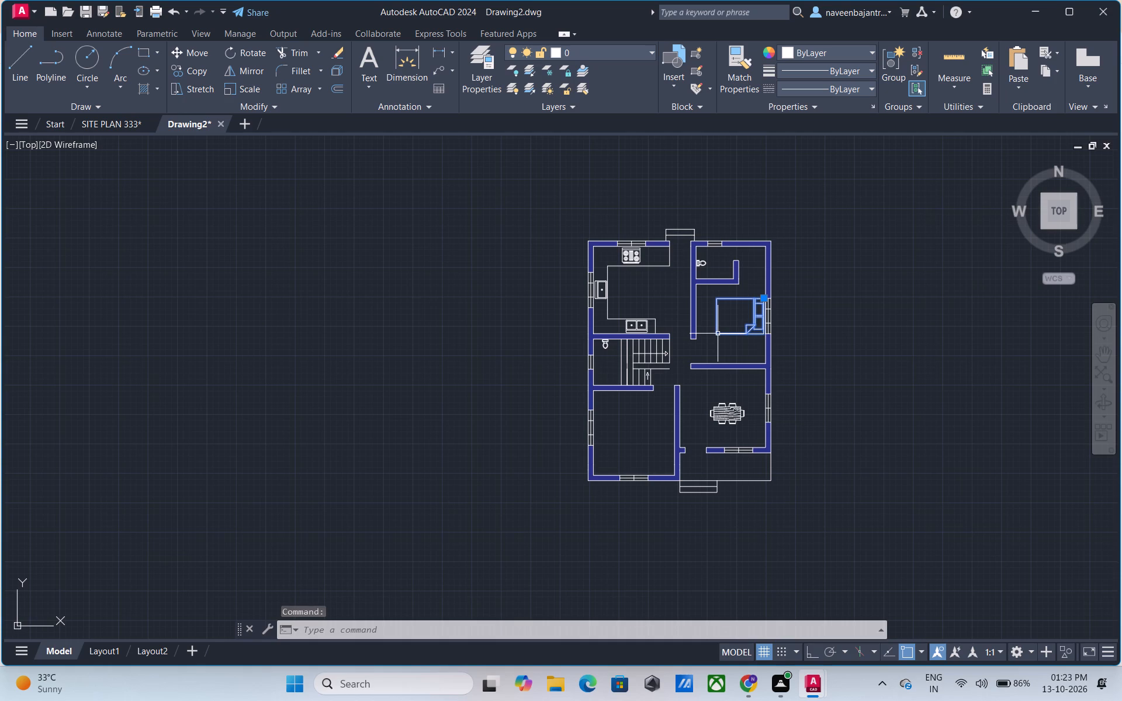
type("co")
key("space")
left_click(718, 334)
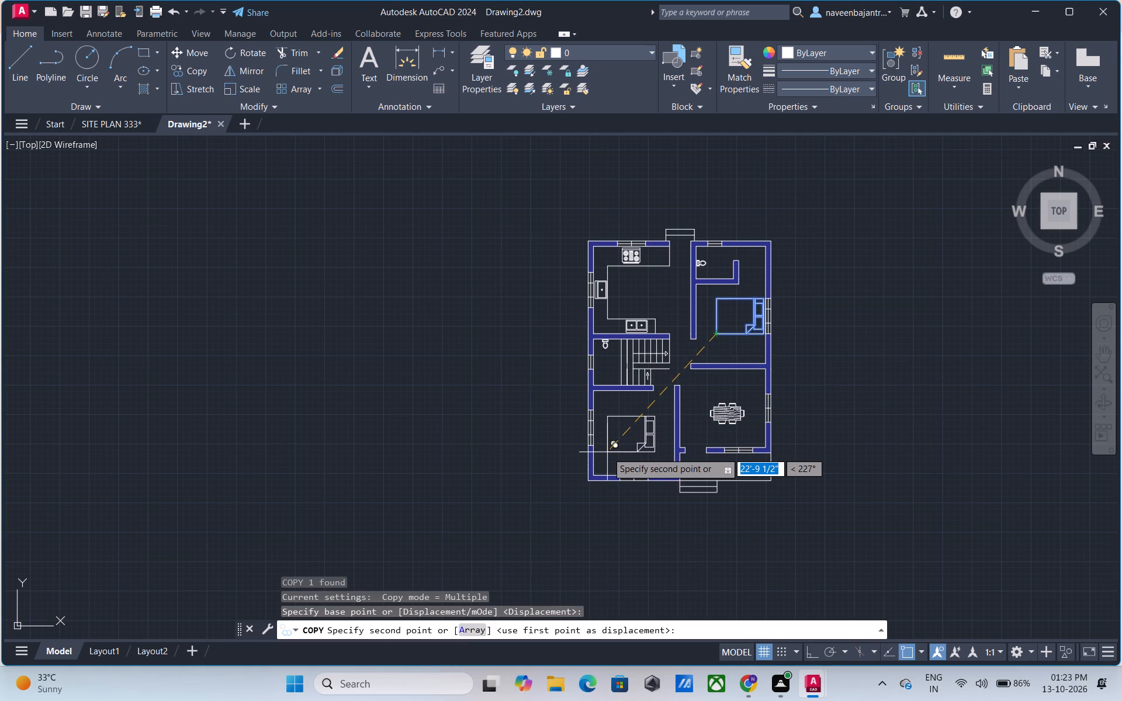
left_click(607, 450)
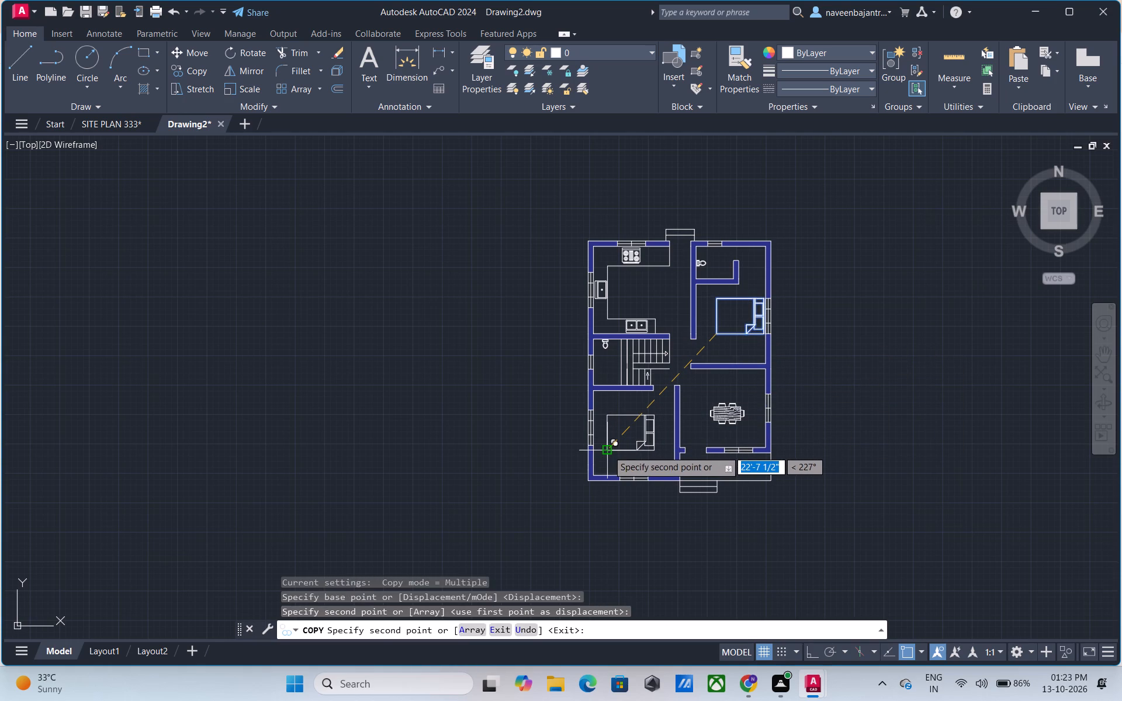
key("Escape")
With Ortho on, rotate the southwest room's bed 180° about its southeast corner, turning its headboard to the west.
scroll(636, 465, "up", 3)
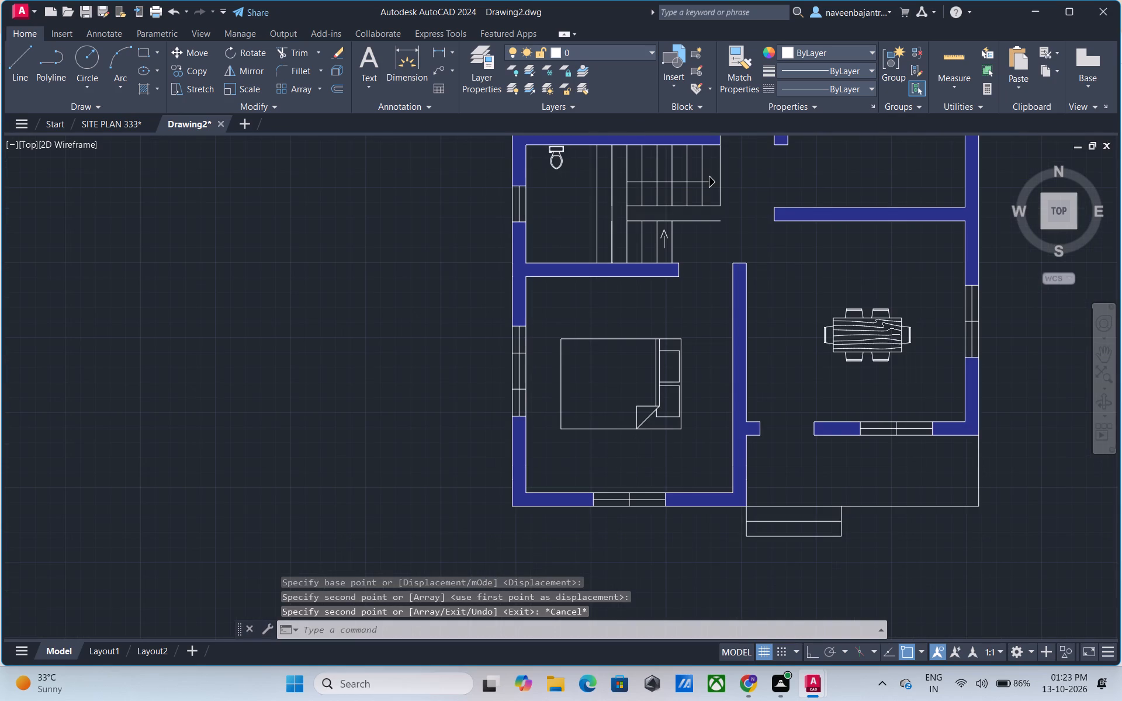
left_click(809, 657)
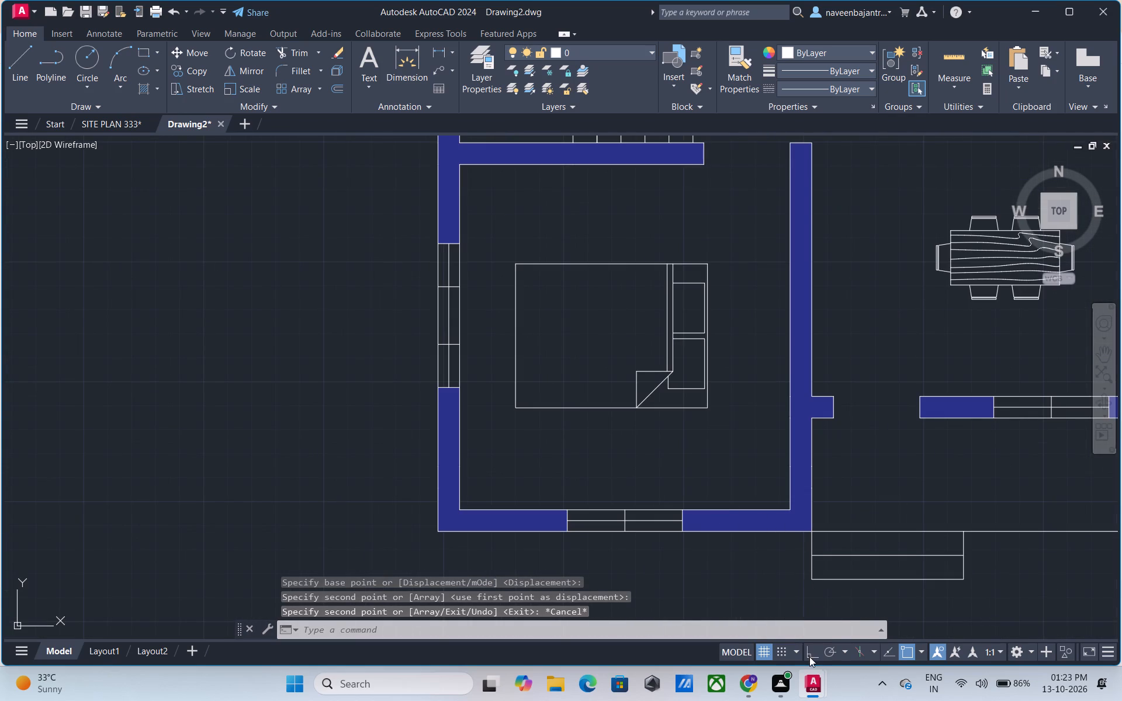
left_click(707, 407)
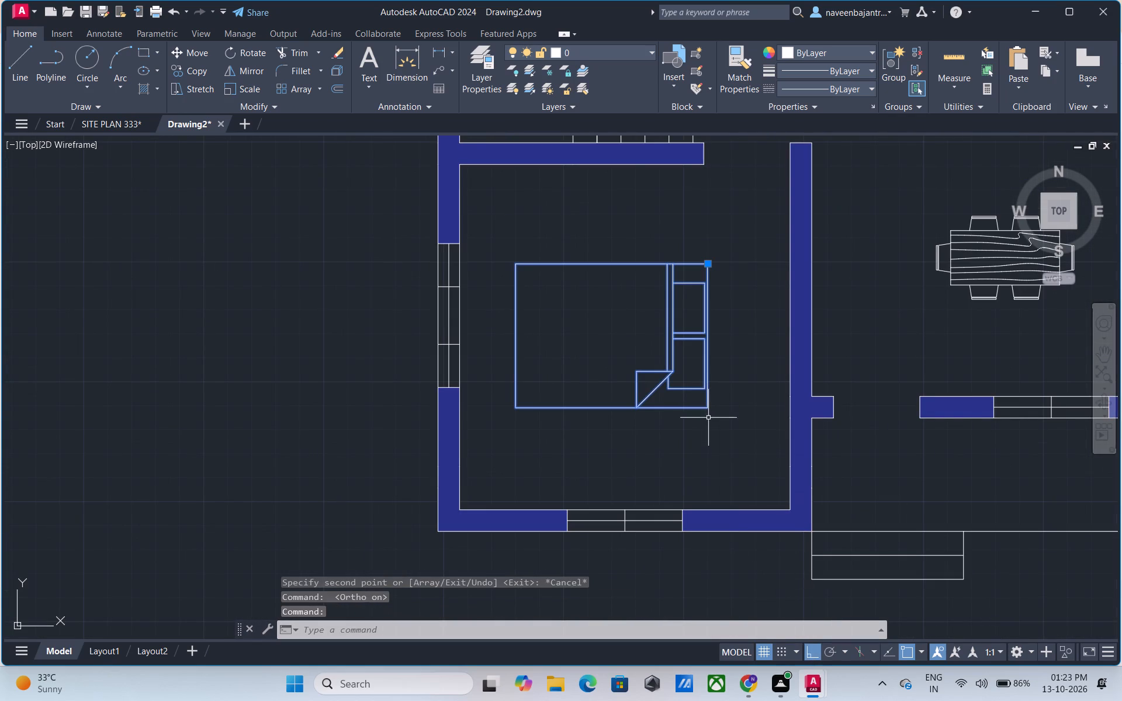
type("ro")
key("space")
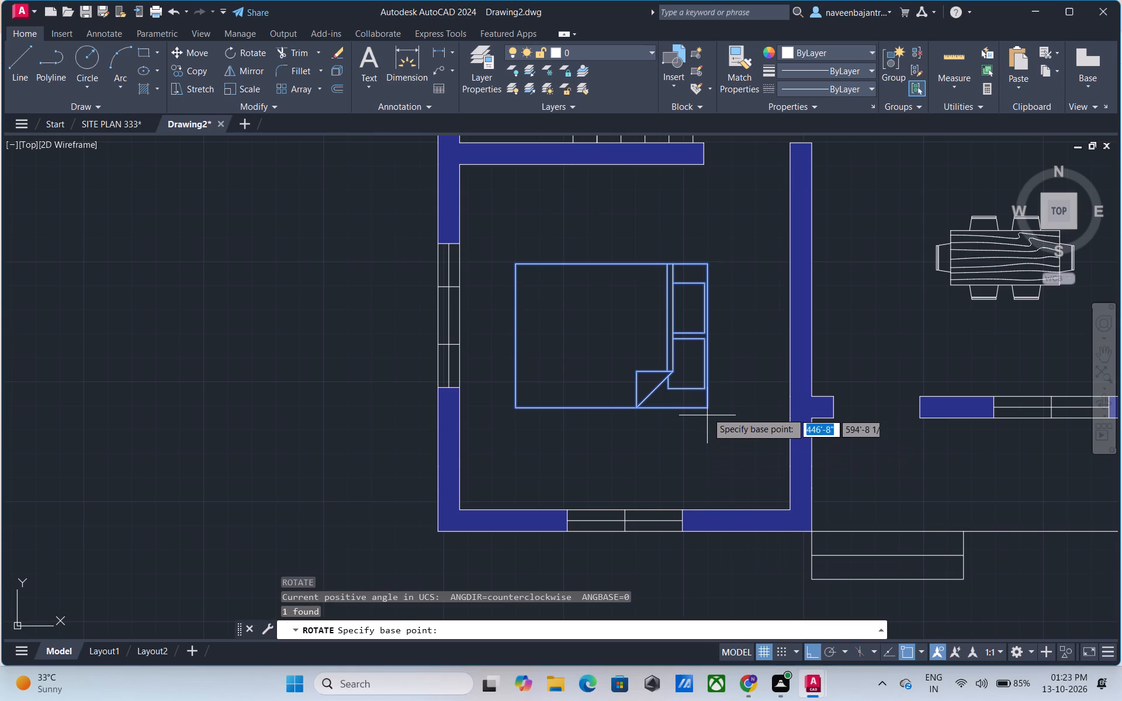
left_click(708, 407)
left_click(673, 412)
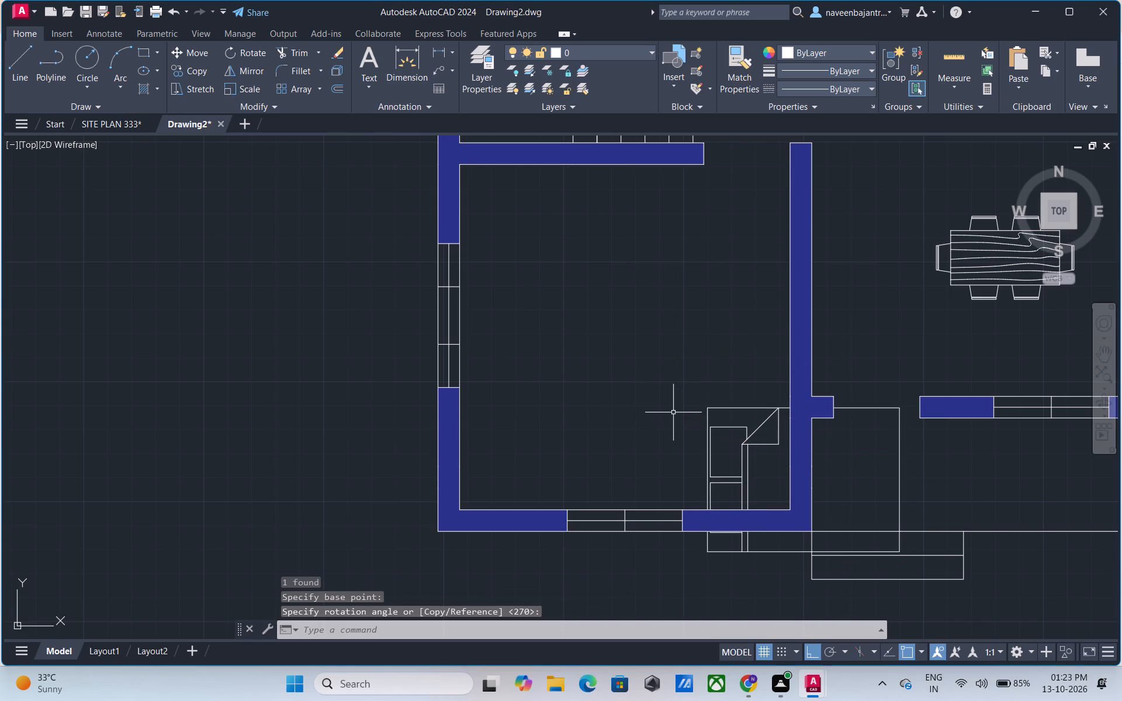
key("Escape")
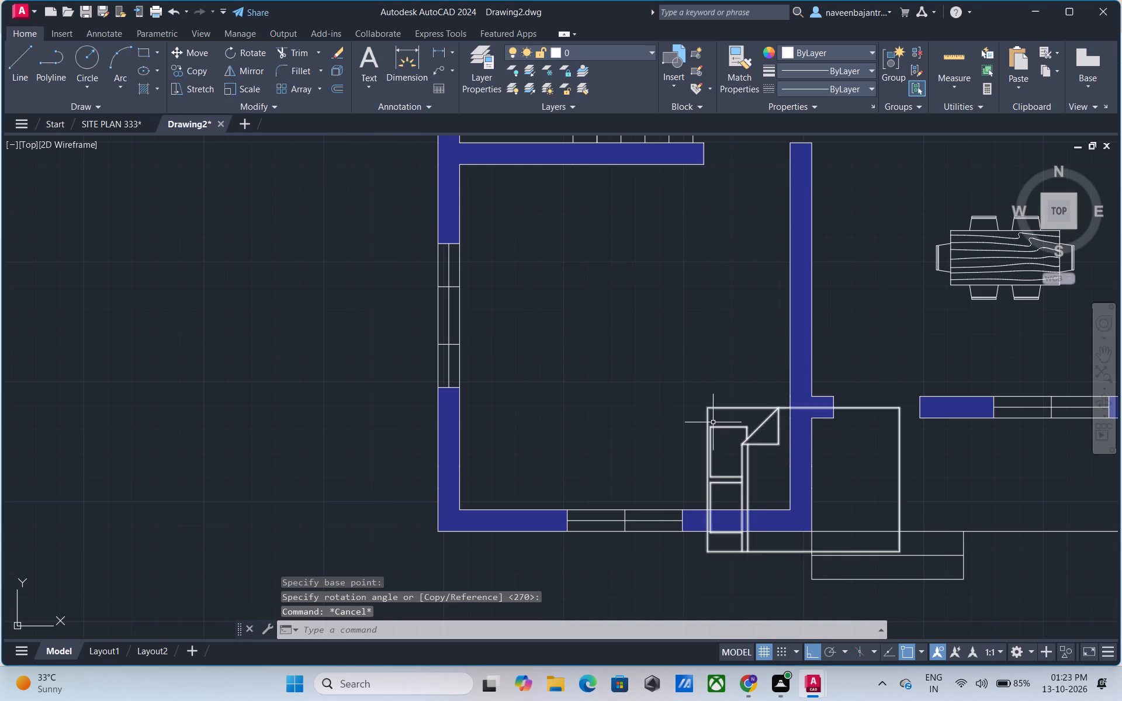
With Ortho off, move the rotated bed into the southwest room, with its headboard beside the west wall window.
left_click(708, 410)
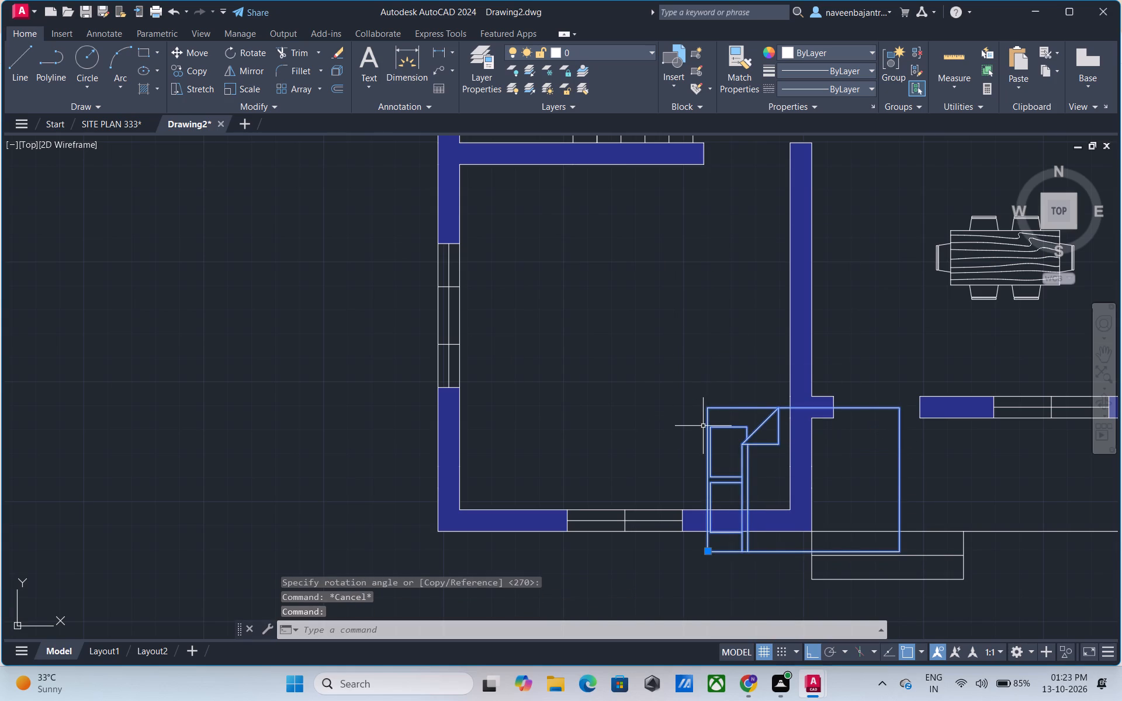
type("m")
key("space")
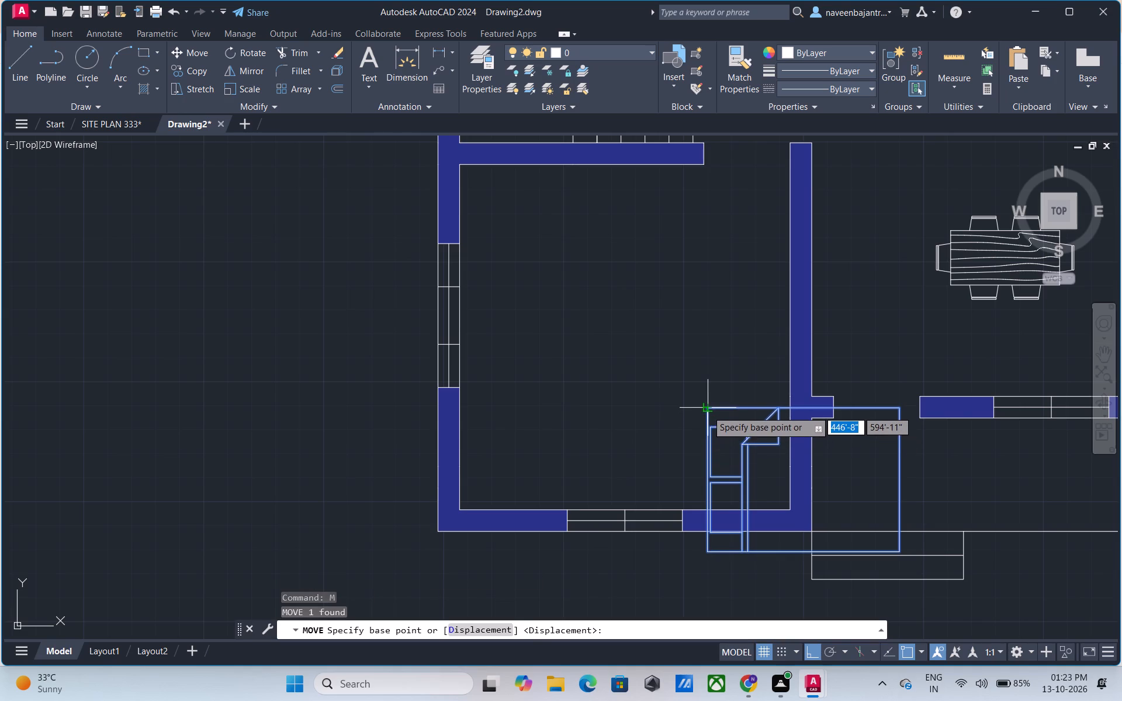
left_click(707, 411)
key("F8")
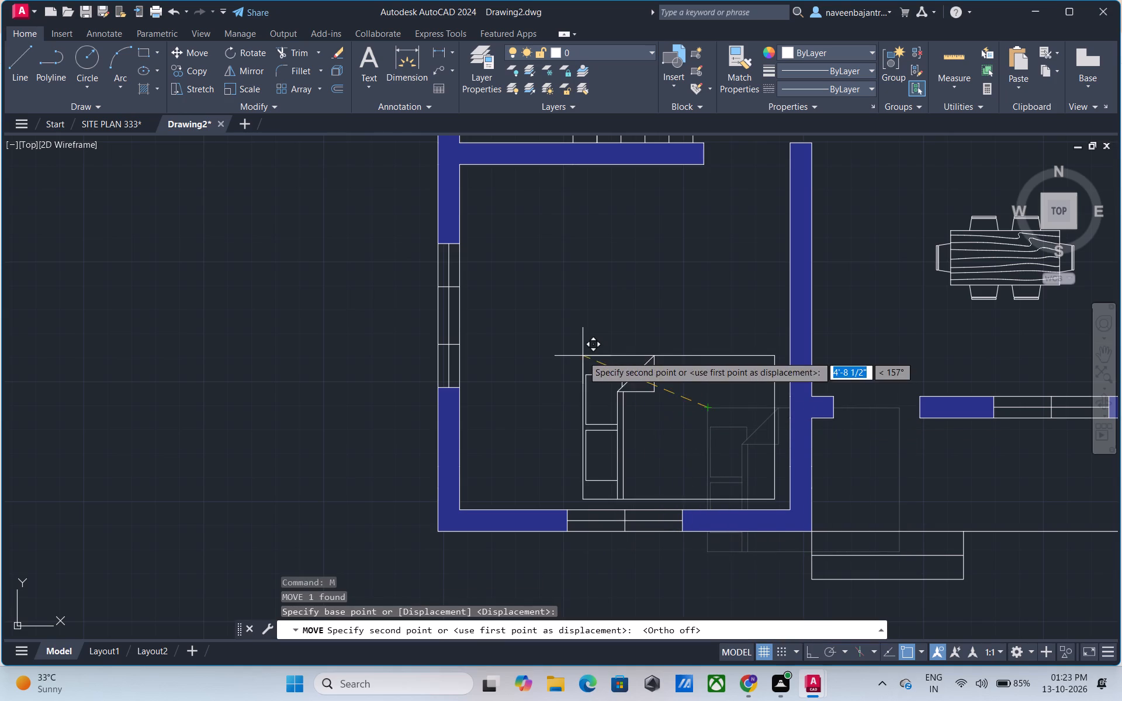
scroll(483, 278, "up", 2)
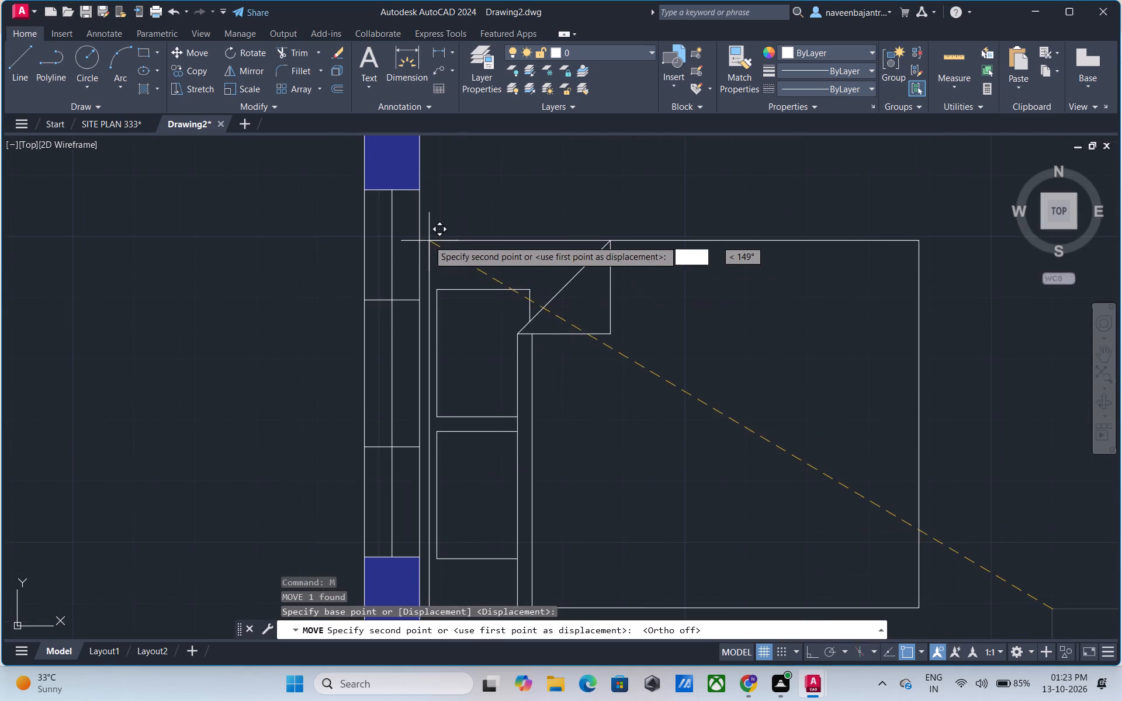
left_click(430, 190)
key("Escape")
Insert the Lamp - Table block from DesignCenter's Home - Space Planner.dwg into the empty area west of the floor plan.
scroll(543, 329, "down", 4)
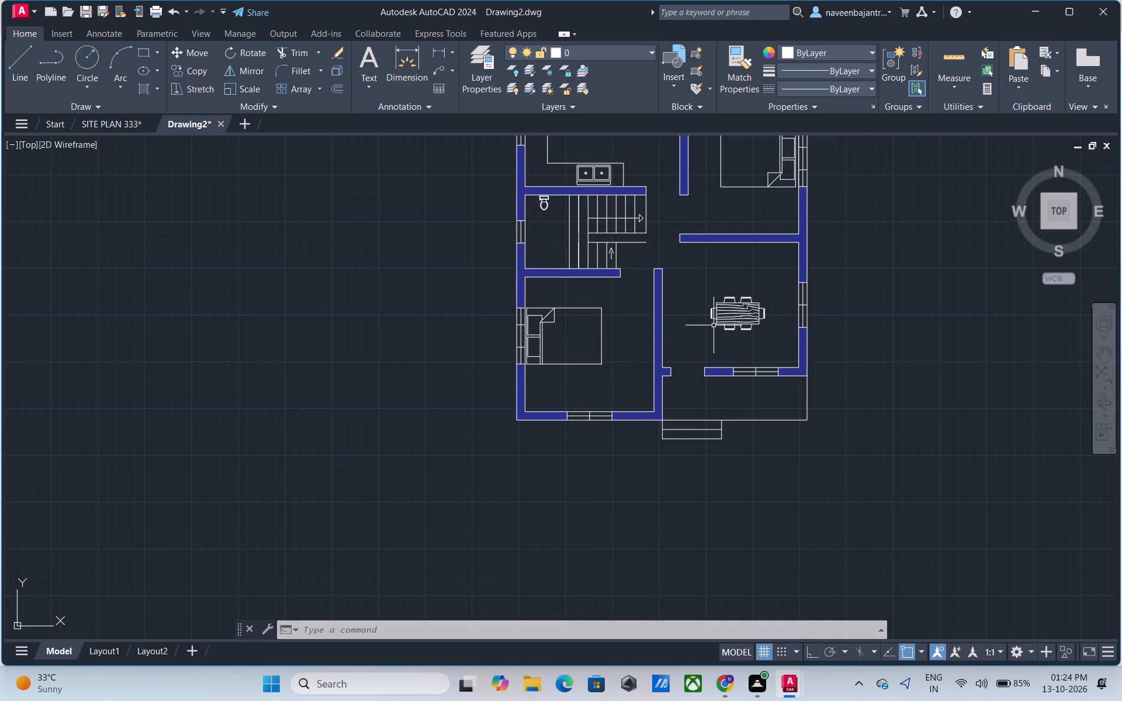
scroll(714, 325, "down", 1)
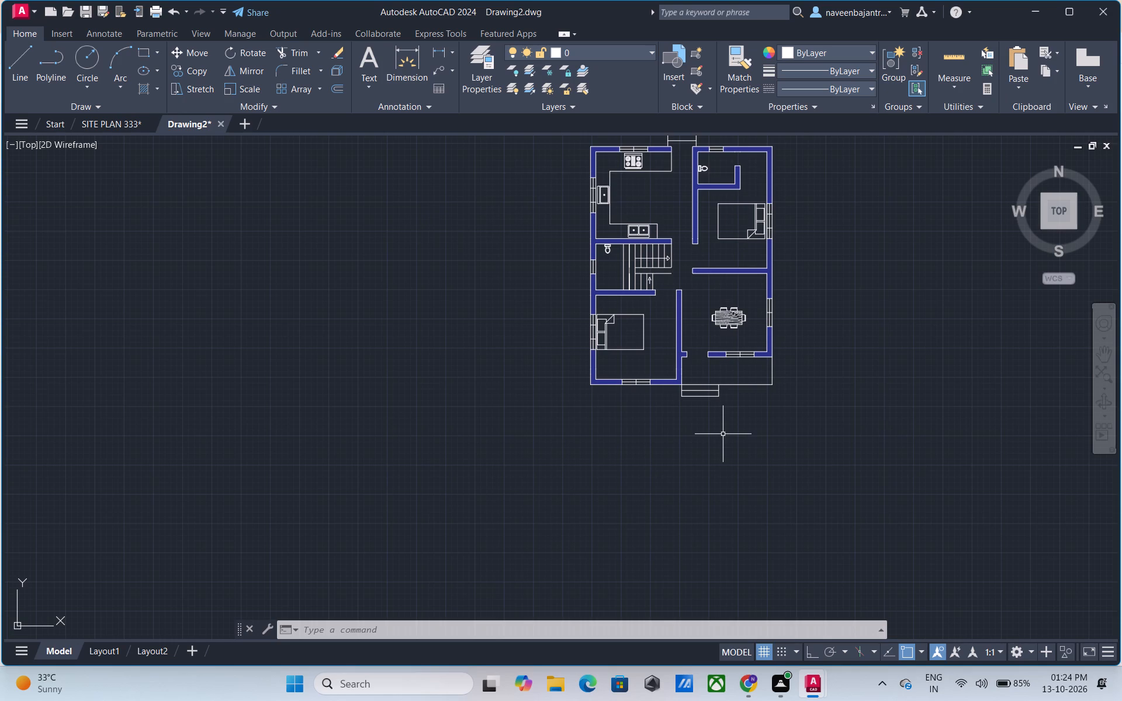
middle_click_drag(723, 434, 721, 436)
middle_click_drag(721, 436, 639, 492)
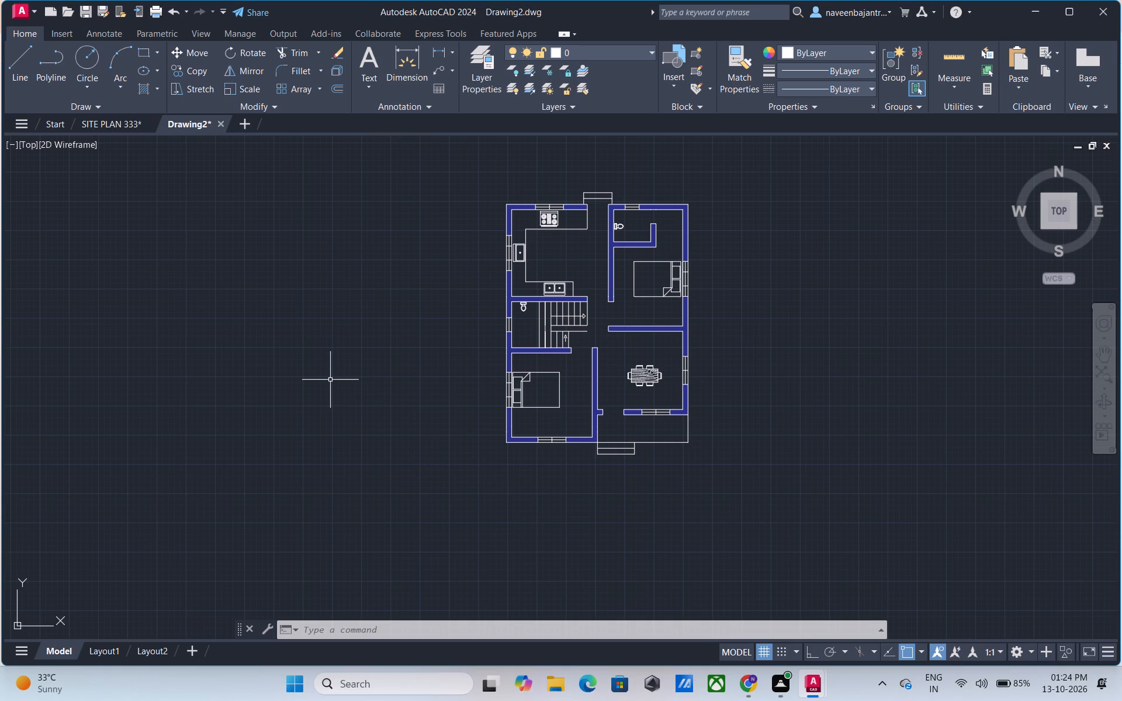
type("dc")
key("space")
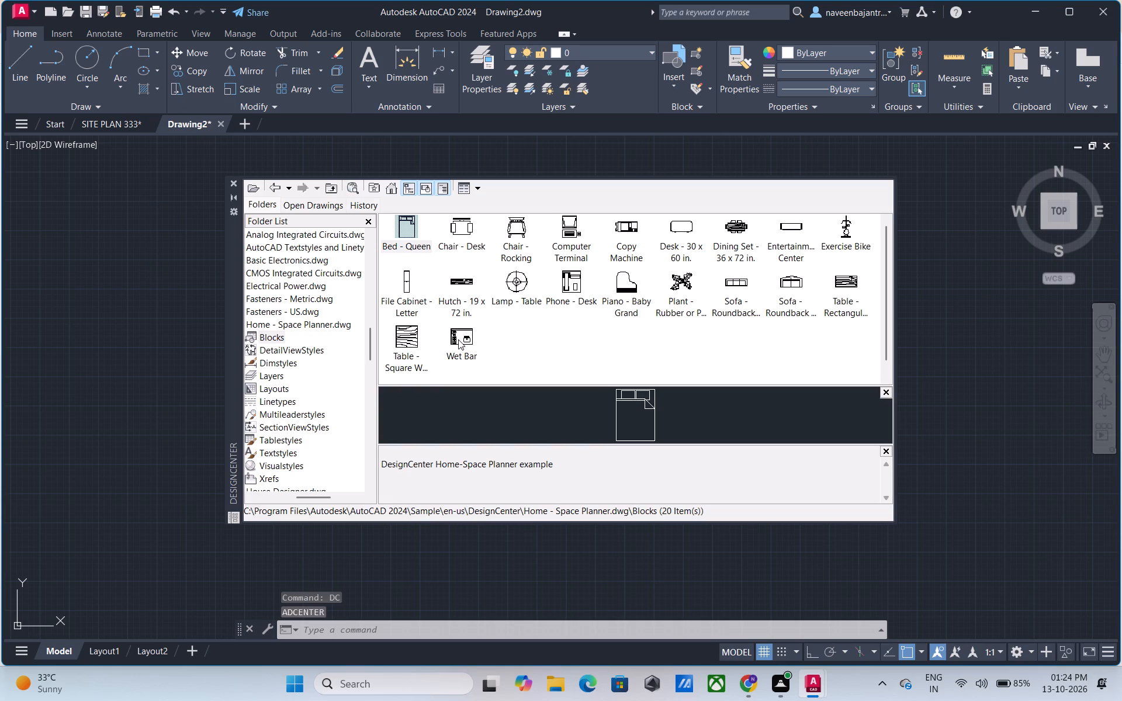
left_click_drag(513, 279, 219, 331)
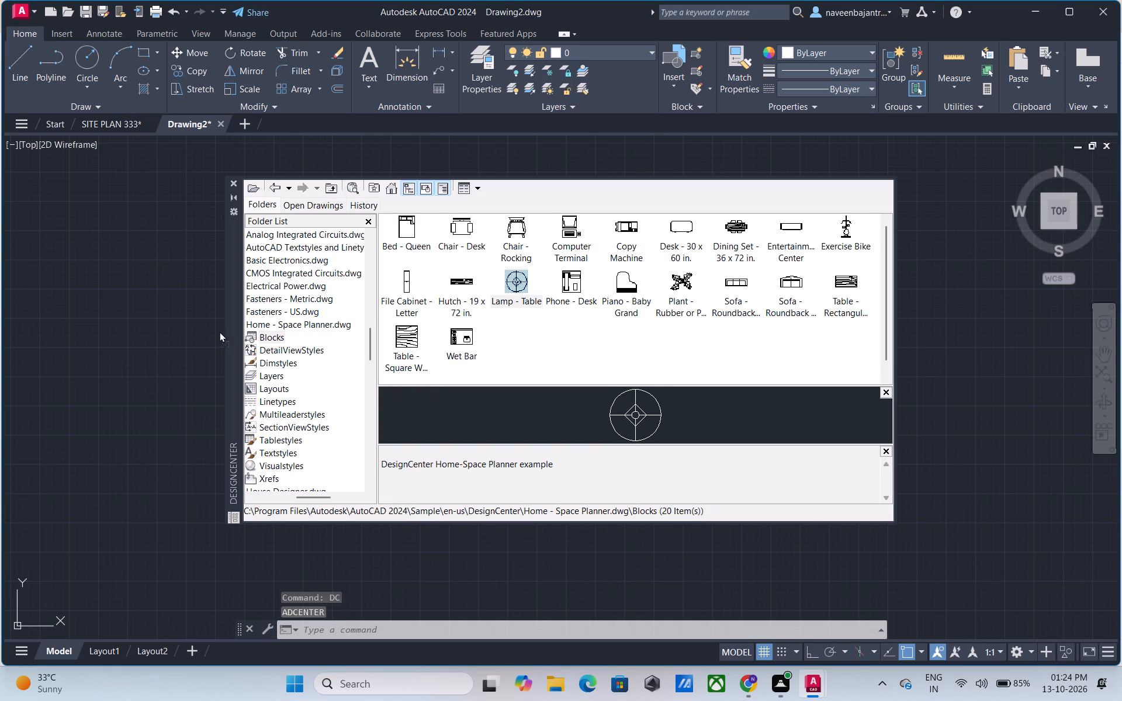
left_click_drag(219, 331, 176, 335)
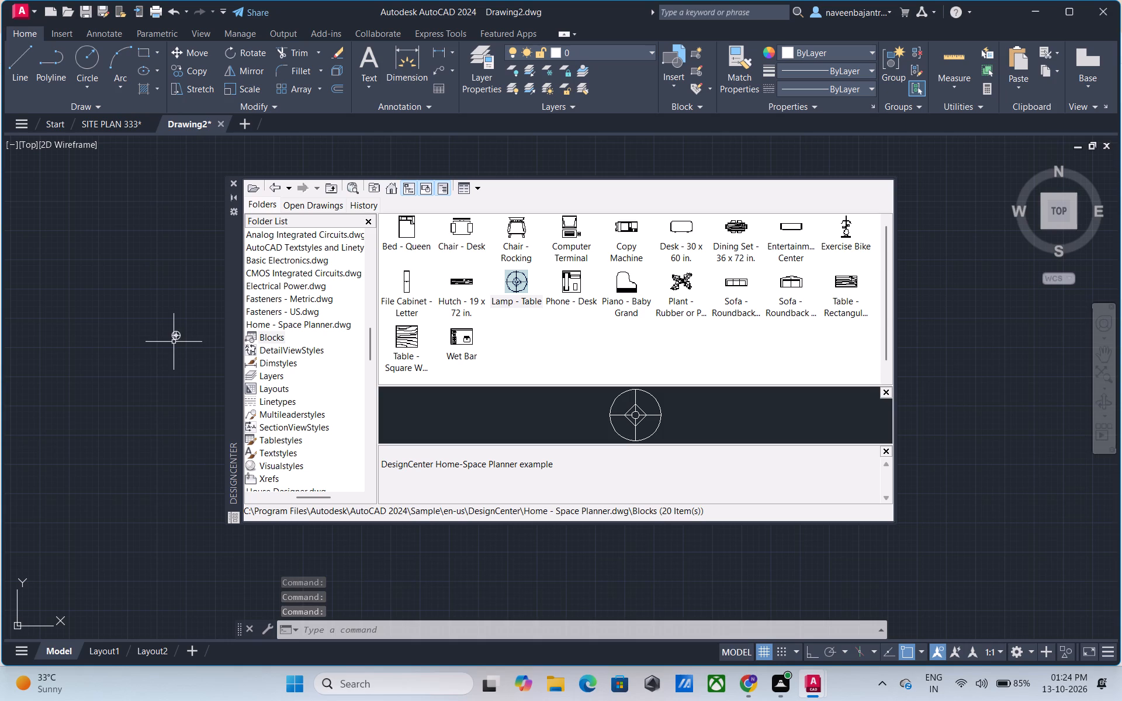
Insert the Desk - 30 x 60 in. block northwest of the table lamp and close DesignCenter.
left_click_drag(672, 225, 647, 237)
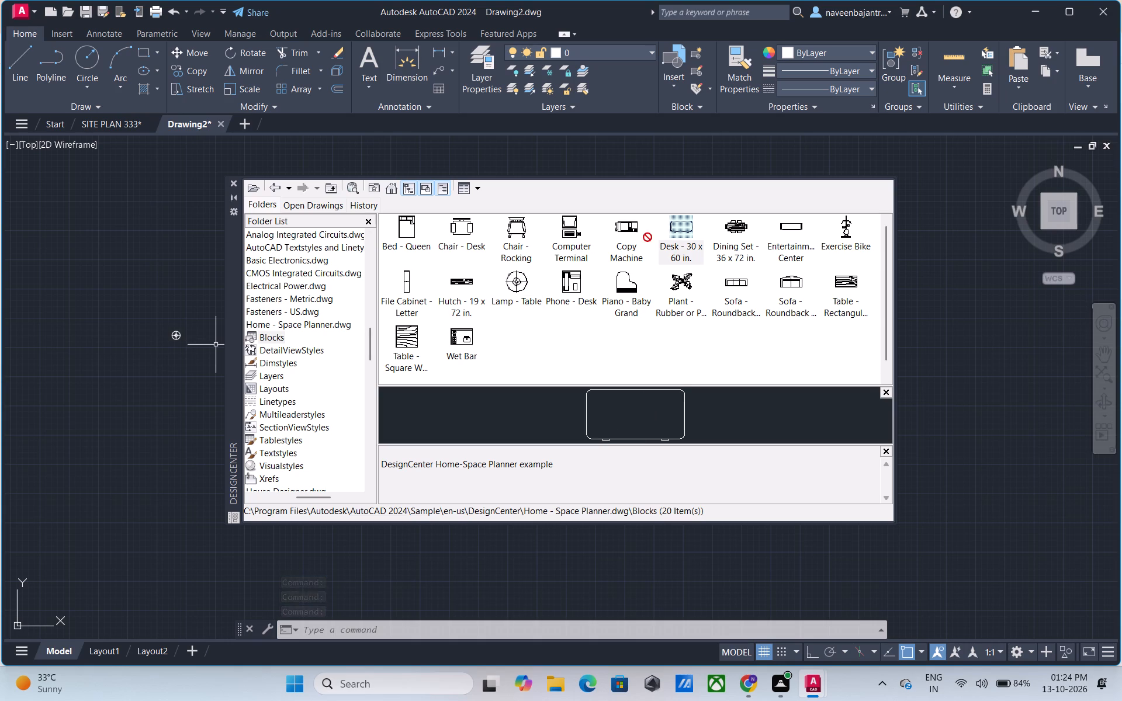
left_click_drag(647, 237, 150, 258)
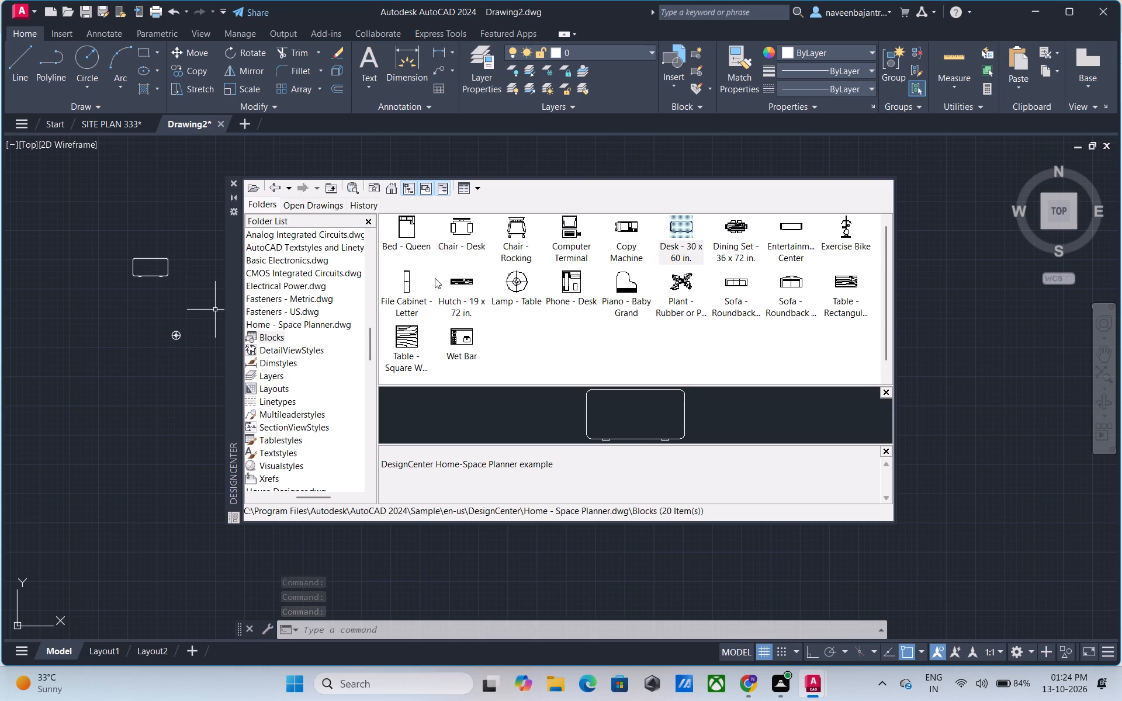
left_click(234, 182)
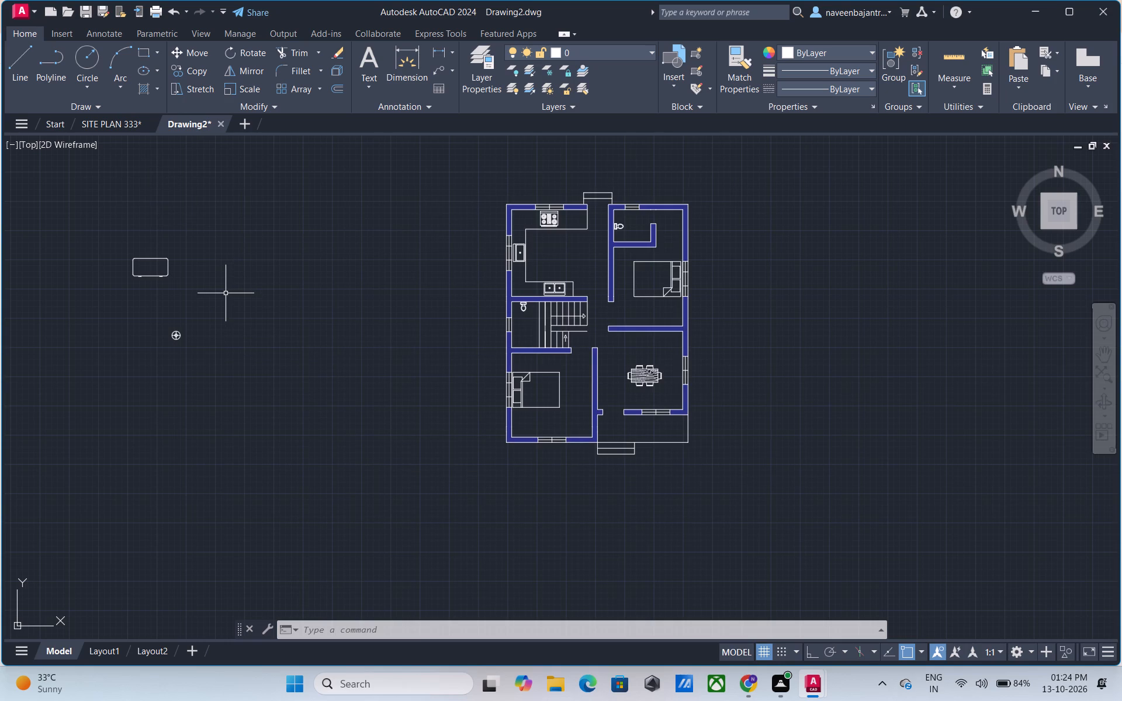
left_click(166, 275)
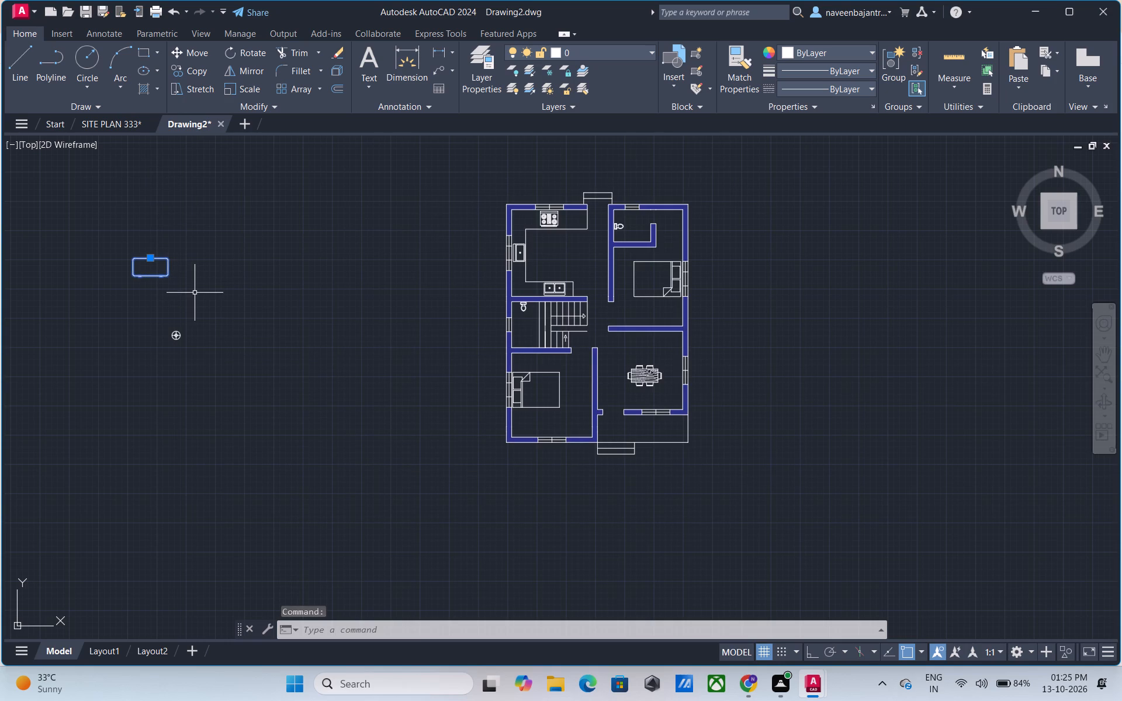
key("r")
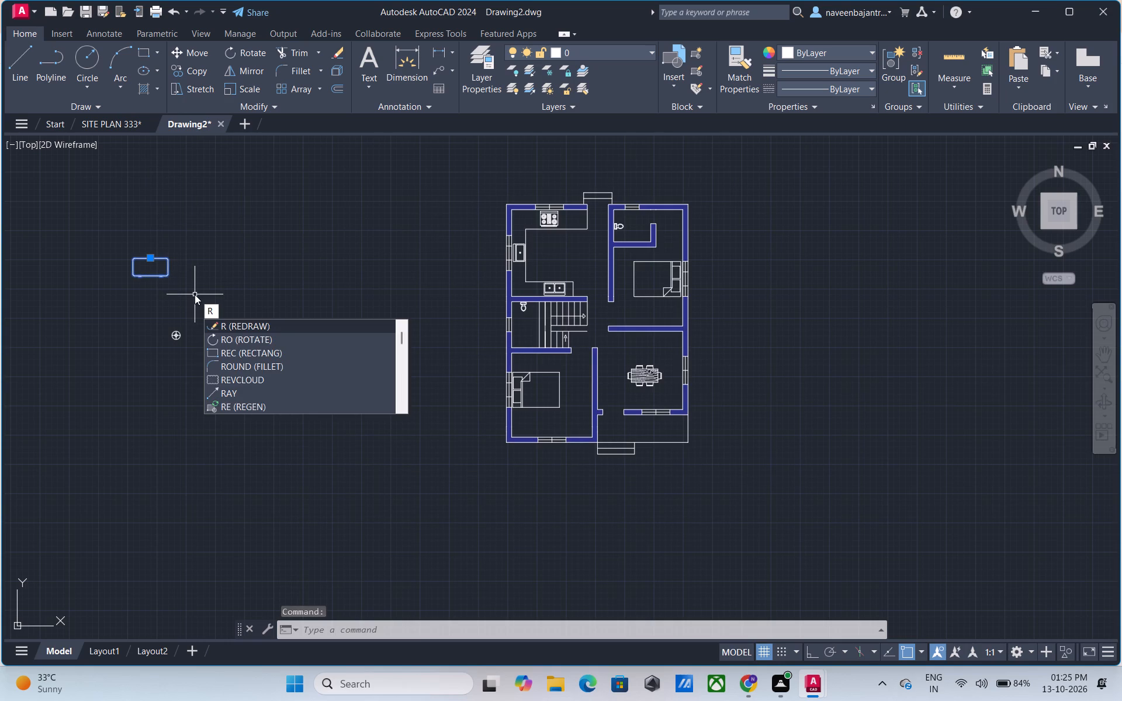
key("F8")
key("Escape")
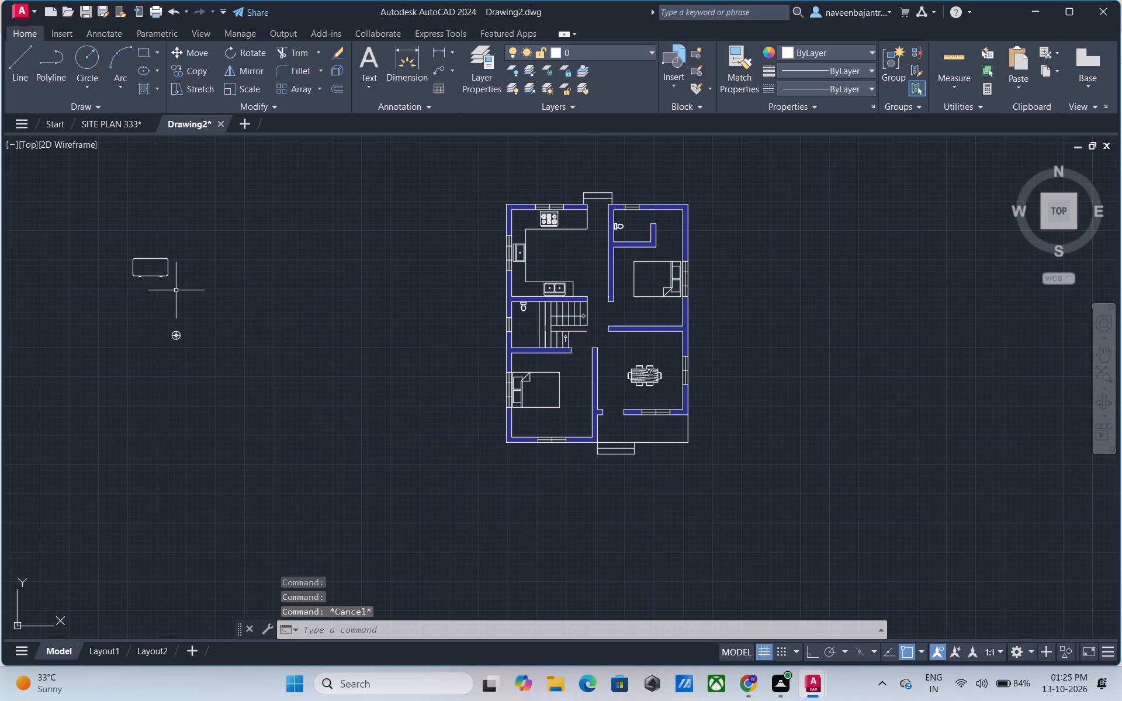
With Ortho on, rotate the desk 90° clockwise about its southeast corner, turning its long side north-south.
key("F8")
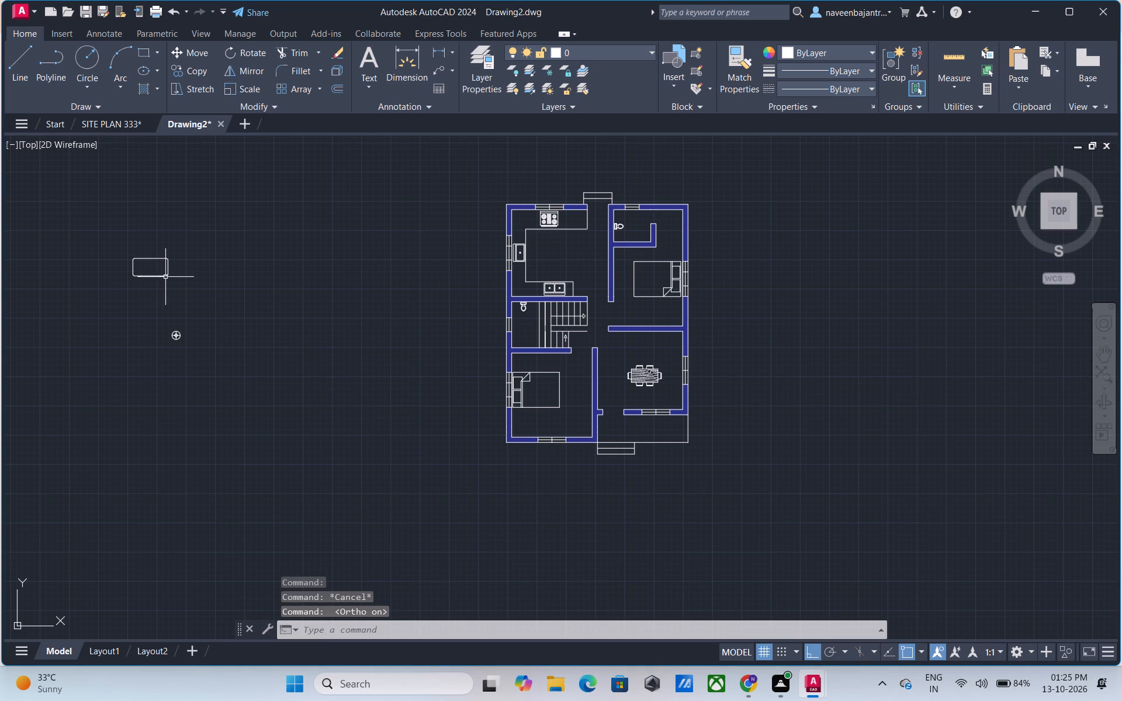
left_click(165, 277)
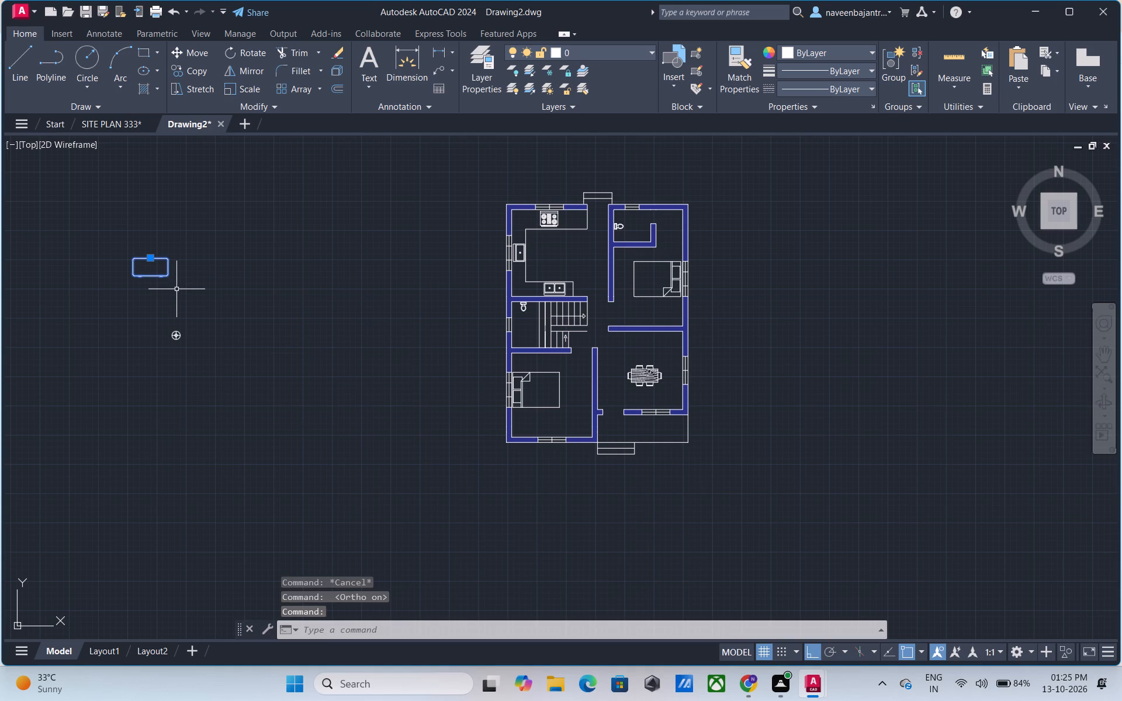
type("ro")
key("space")
scroll(169, 284, "up", 2)
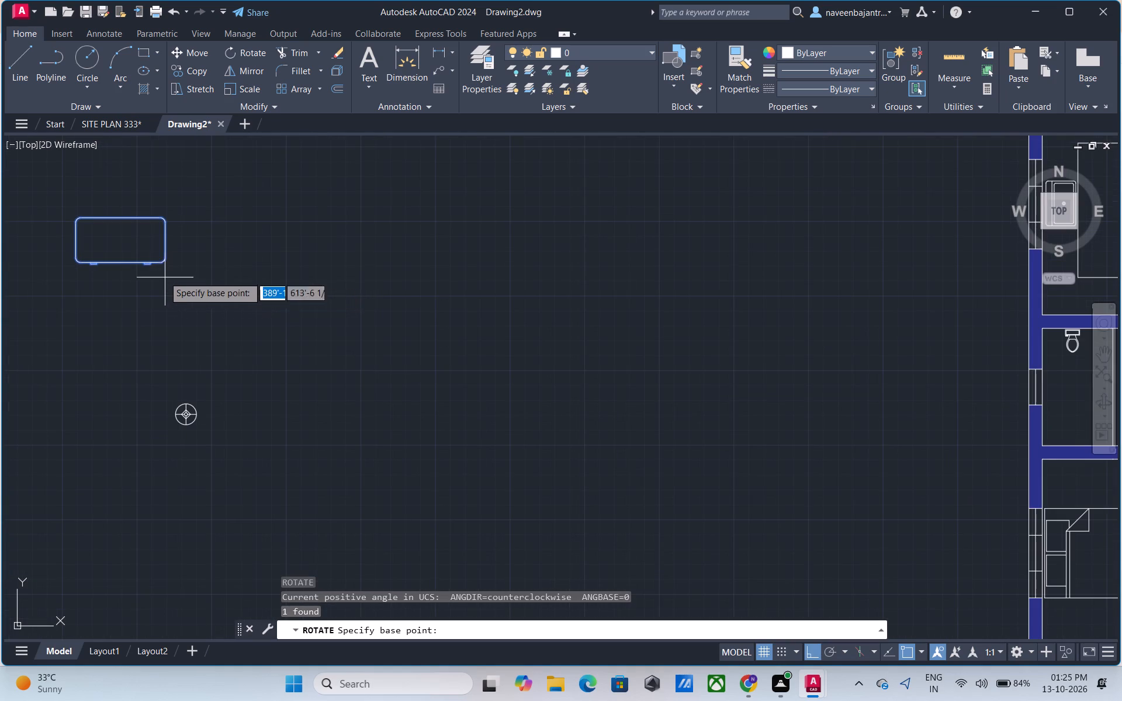
left_click(161, 263)
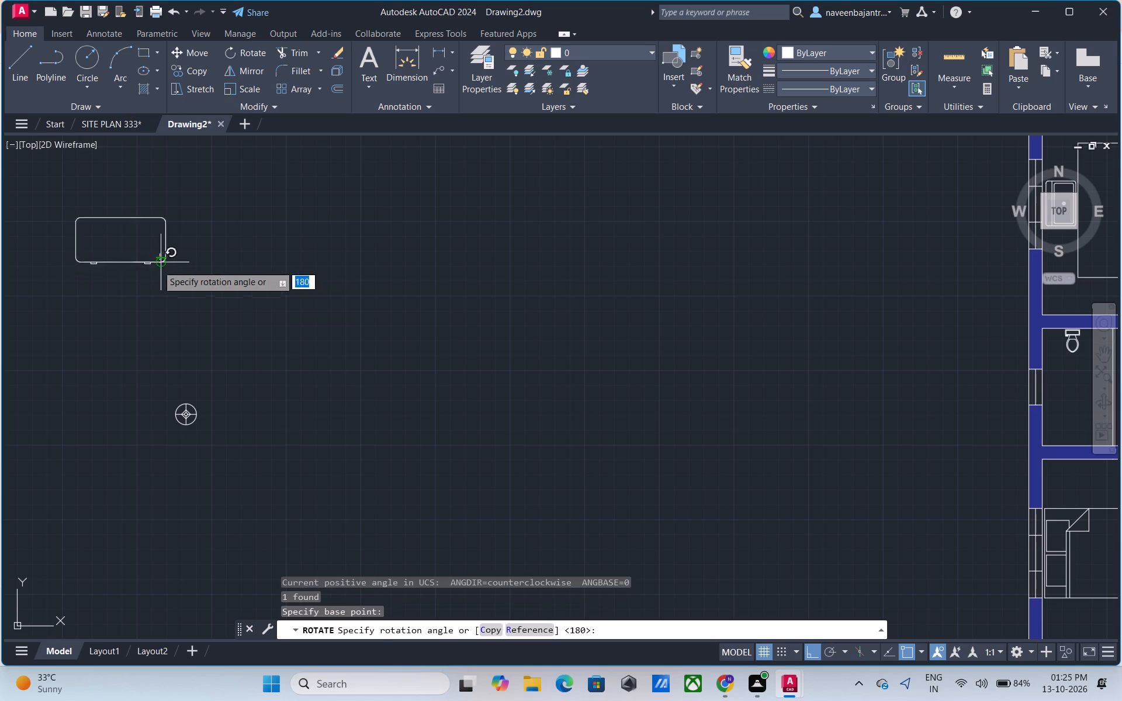
left_click(155, 275)
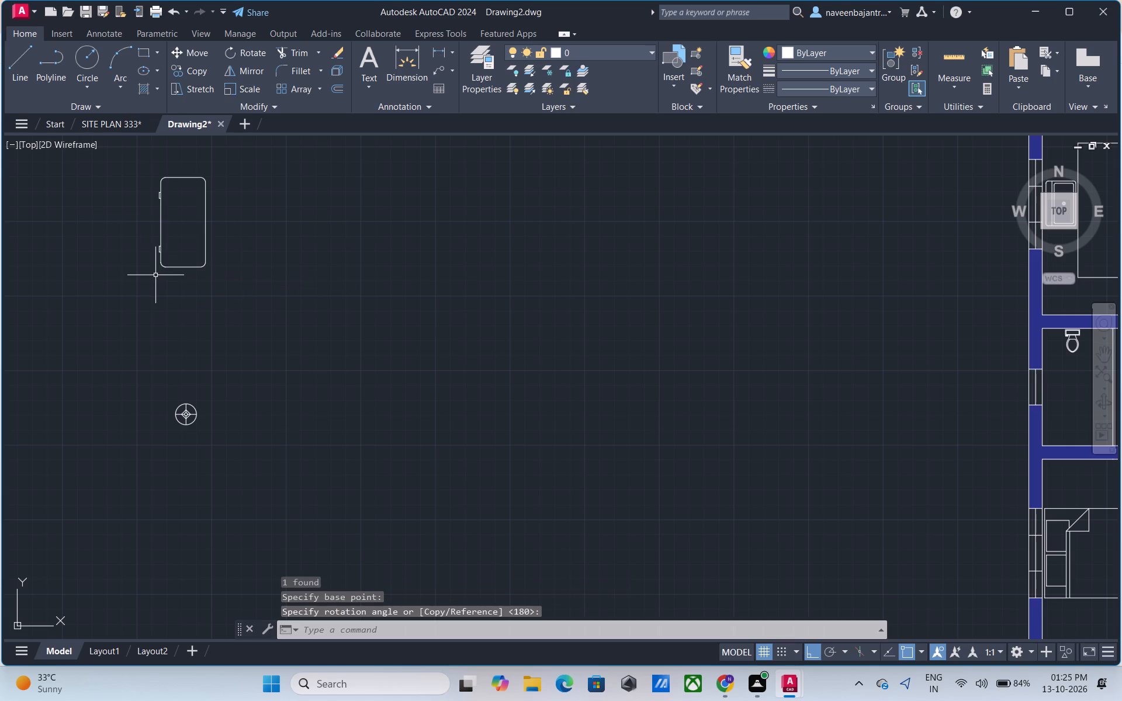
key("Escape")
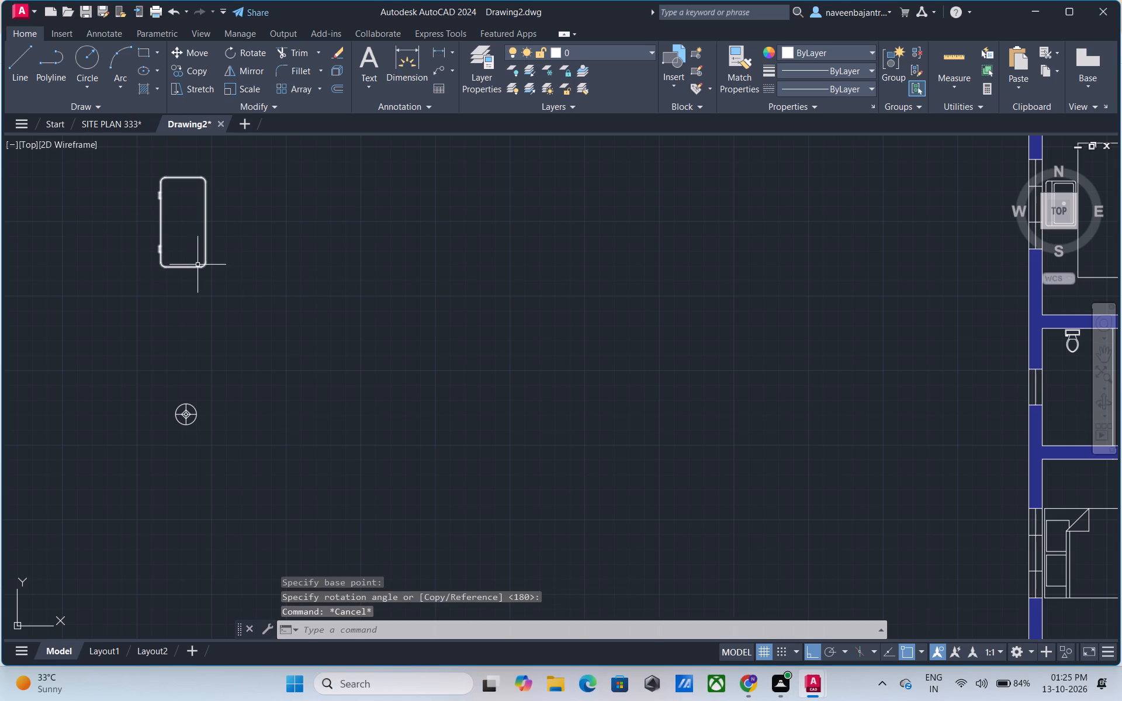
With Ortho off, move the rotated desk into the northeast bedroom, just north of the bed beside the east wall.
left_click(204, 265)
type("m")
key("space")
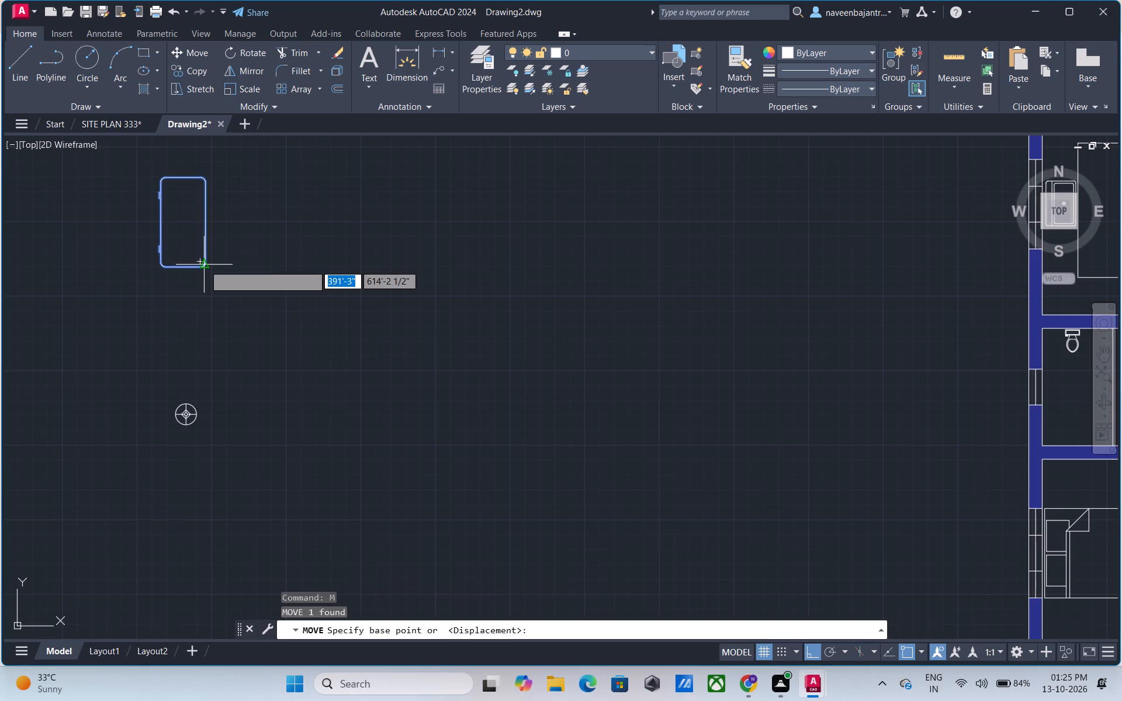
left_click(204, 265)
key("F8")
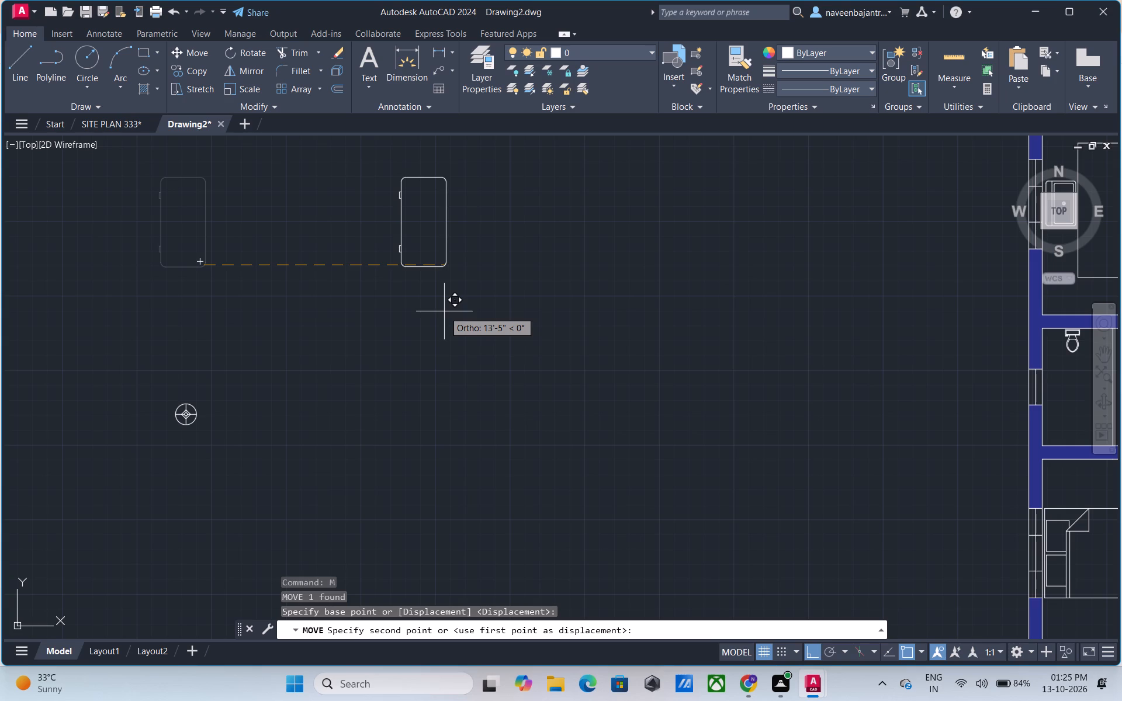
middle_click_drag(449, 312, 0, 438)
scroll(0, 439, "down", 1)
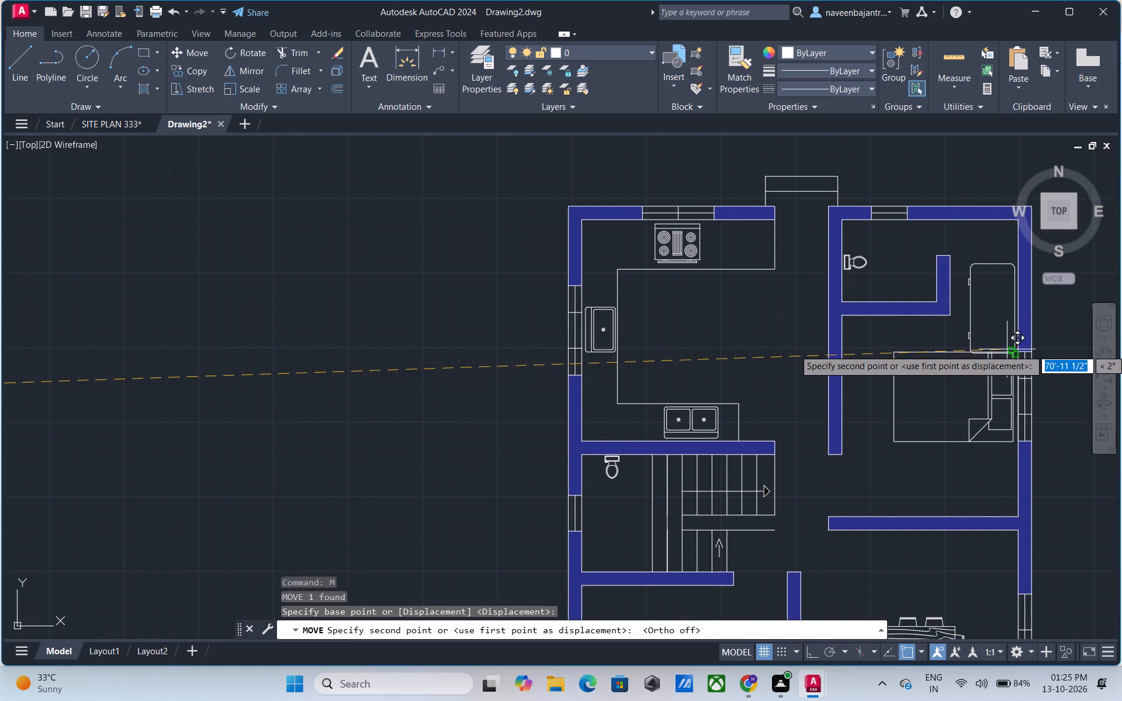
middle_click_drag(1006, 349, 723, 396)
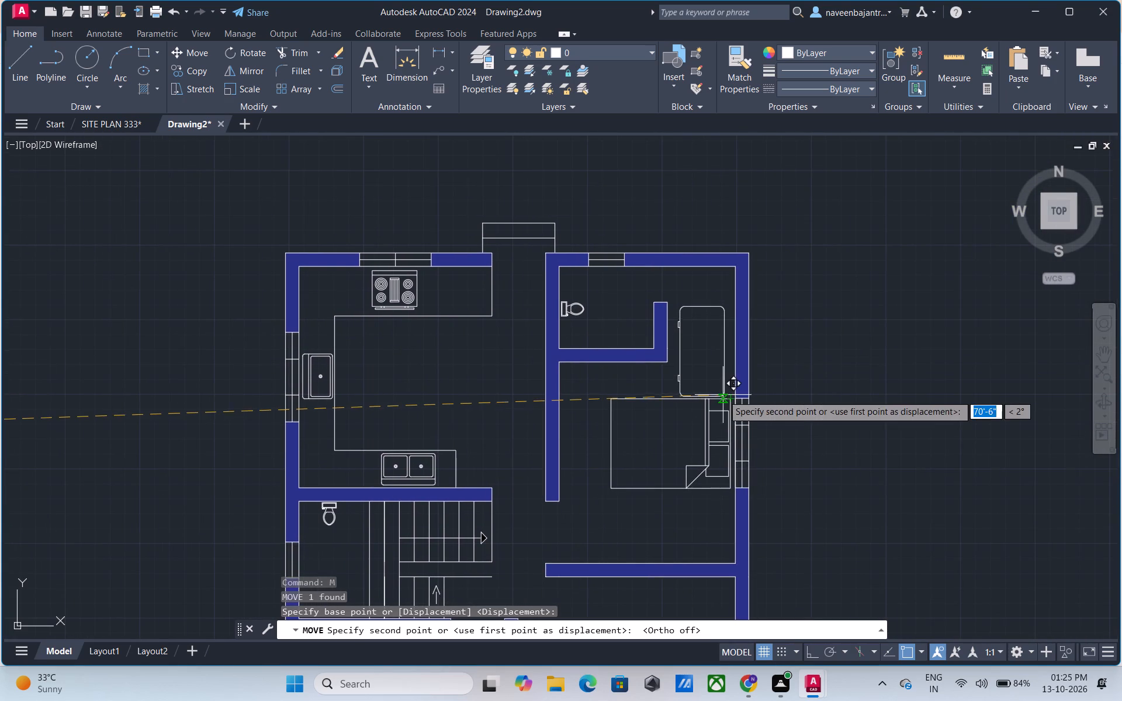
scroll(723, 395, "up", 1)
left_click(722, 369)
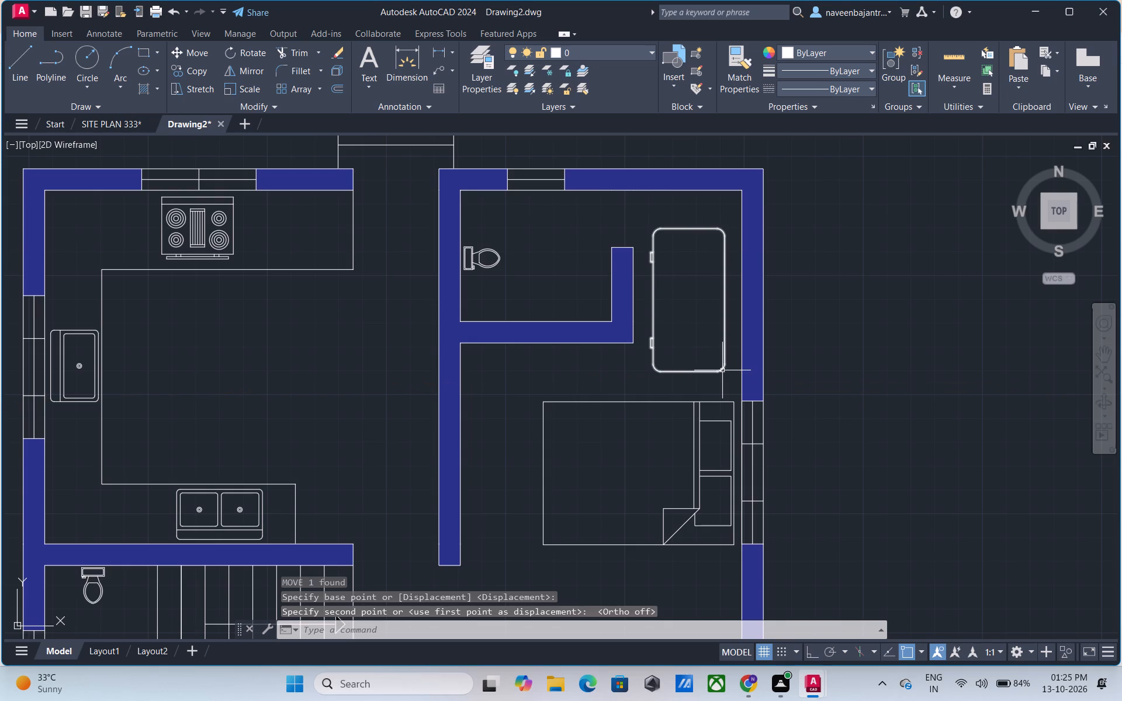
key("Escape")
Scale the desk down about its southeast corner to roughly a third of its size, like a bedside table.
left_click(722, 370)
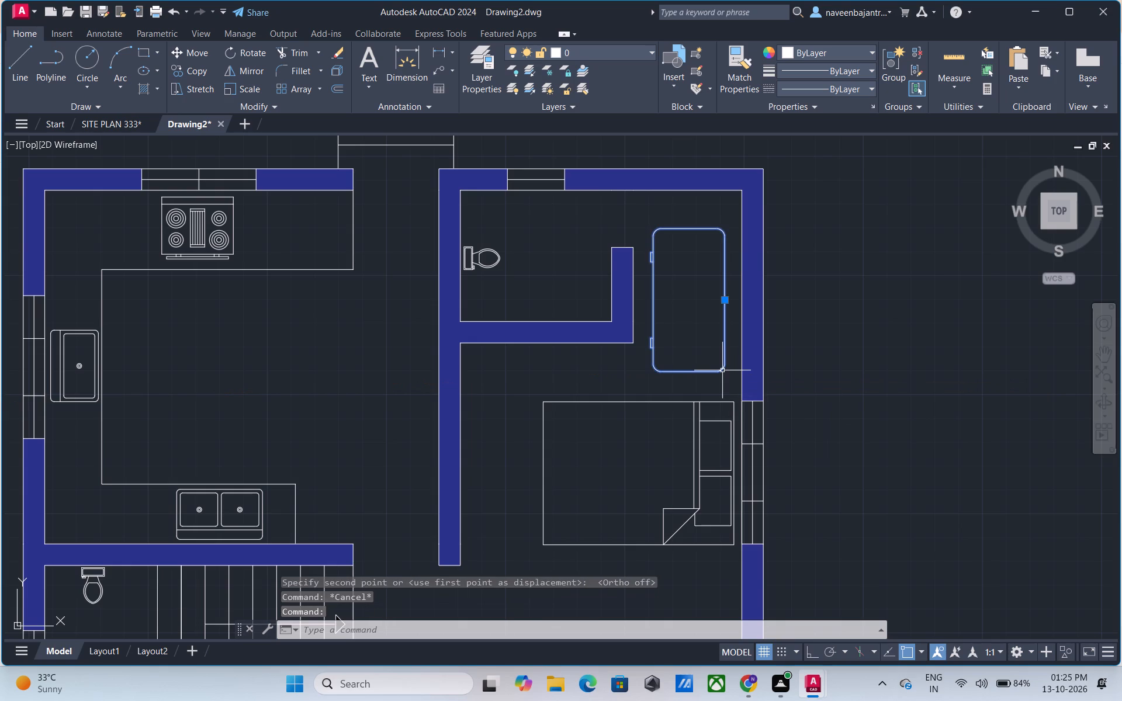
type("sc")
key("space")
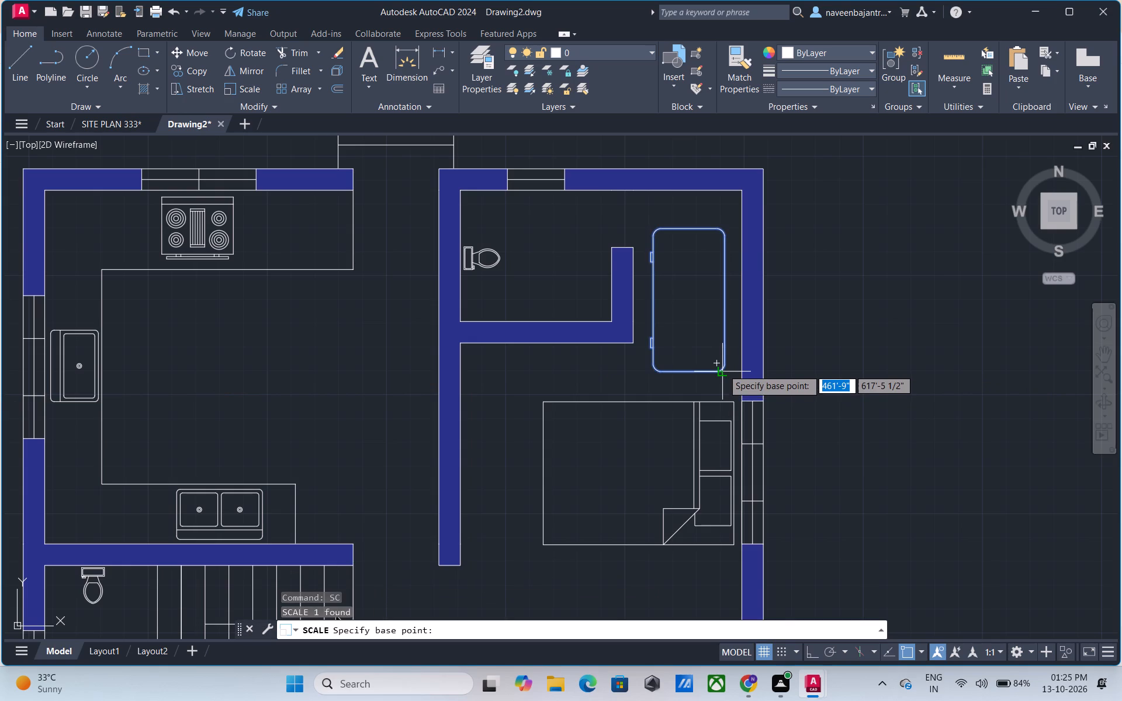
left_click(724, 365)
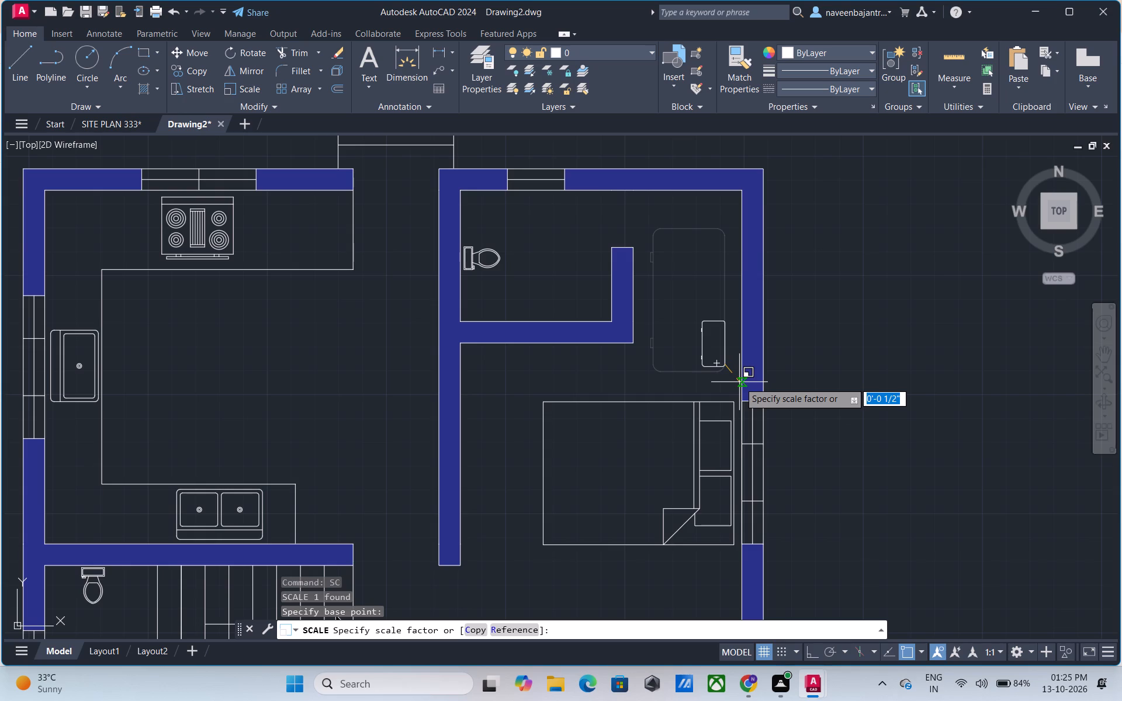
left_click(740, 383)
key("Escape")
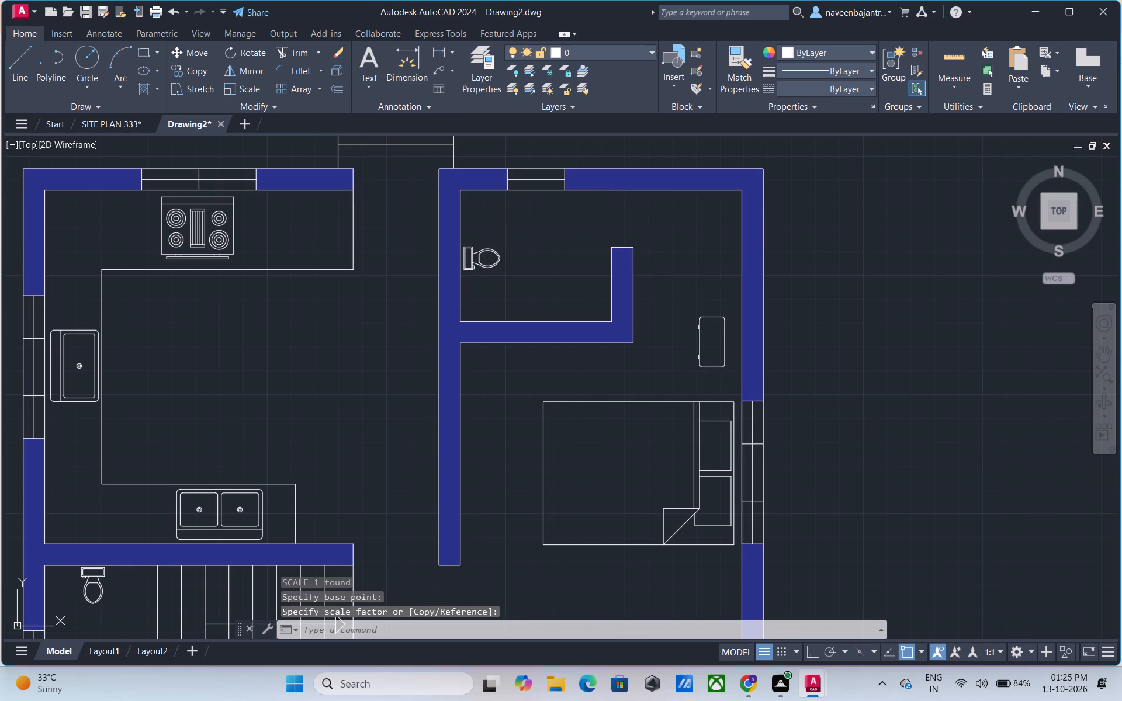
Move the reduced desk toward the east wall, just north of the bed's headboard end.
left_click(699, 362)
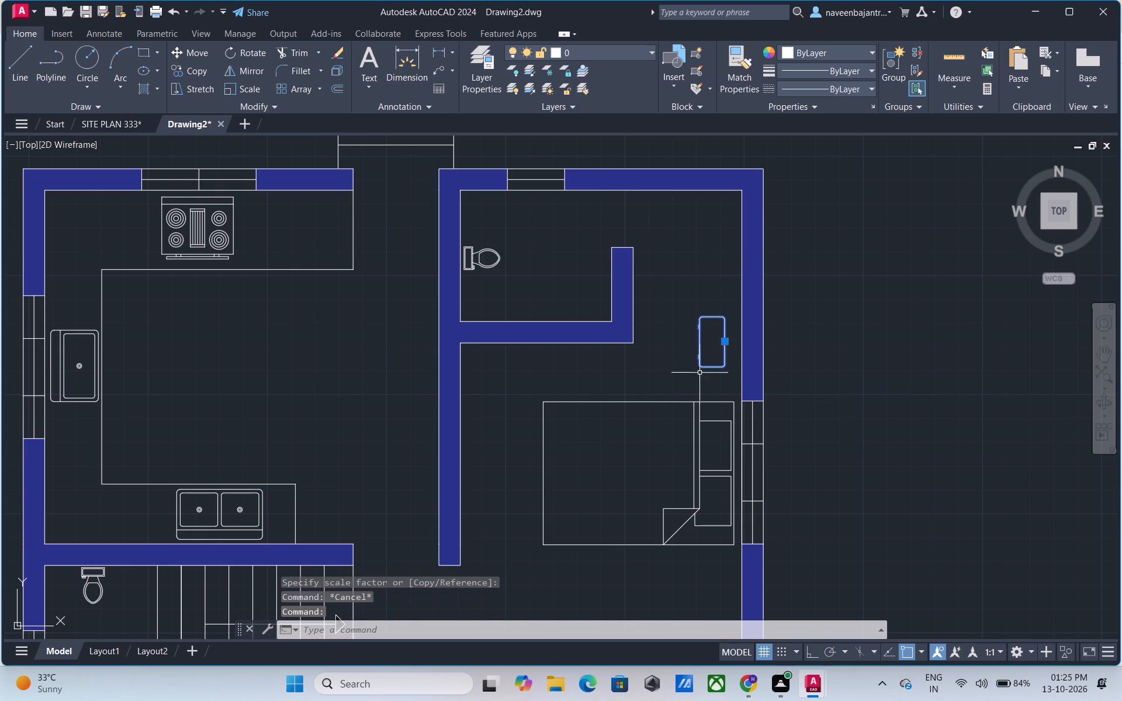
type("m")
key("space")
left_click(705, 371)
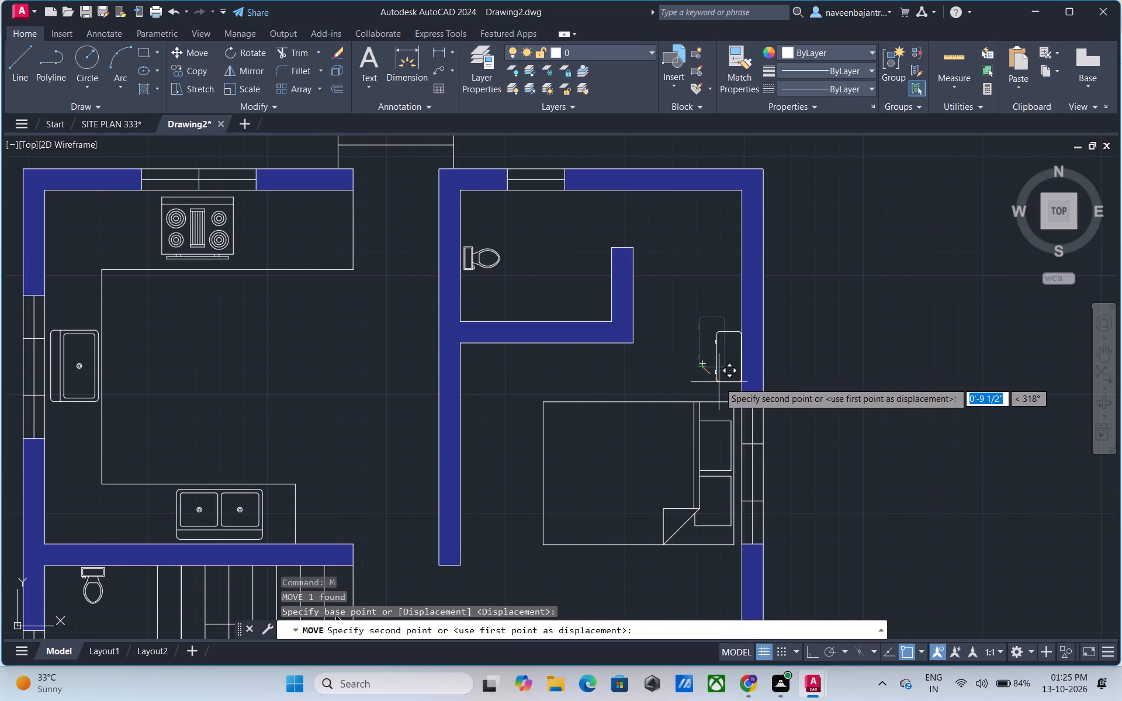
scroll(706, 395, "up", 3)
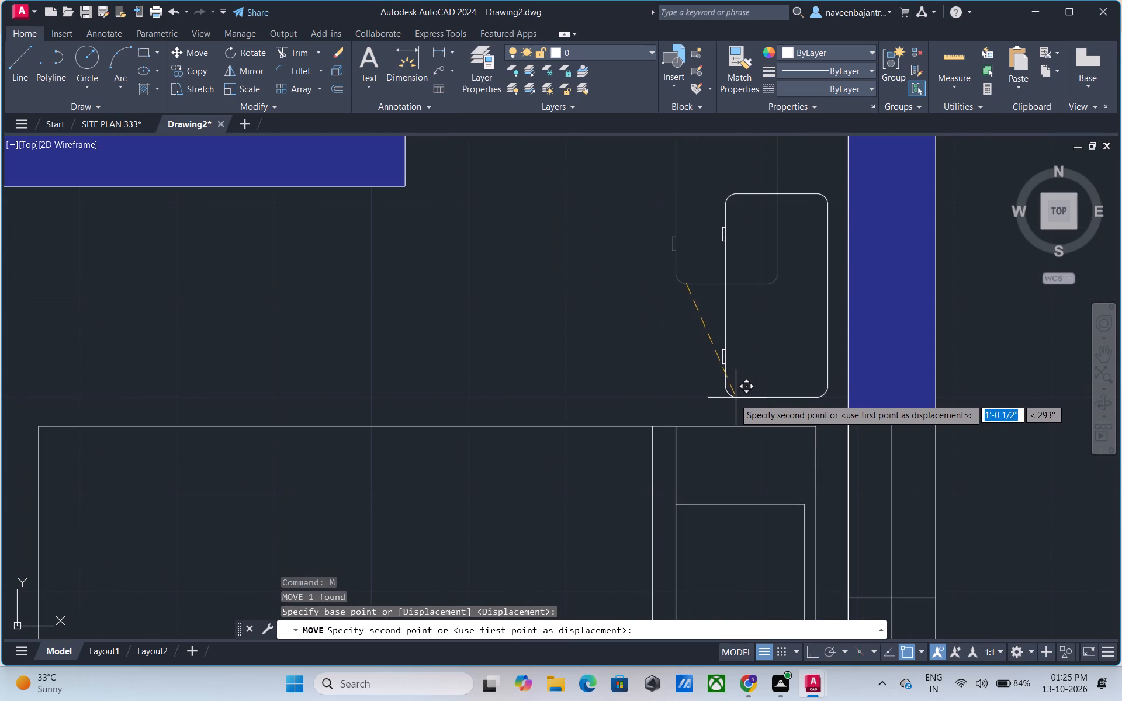
left_click(729, 402)
Copy the reduced desk into the southwest bedroom, against the west wall between the north wall and the bed.
scroll(729, 402, "down", 2)
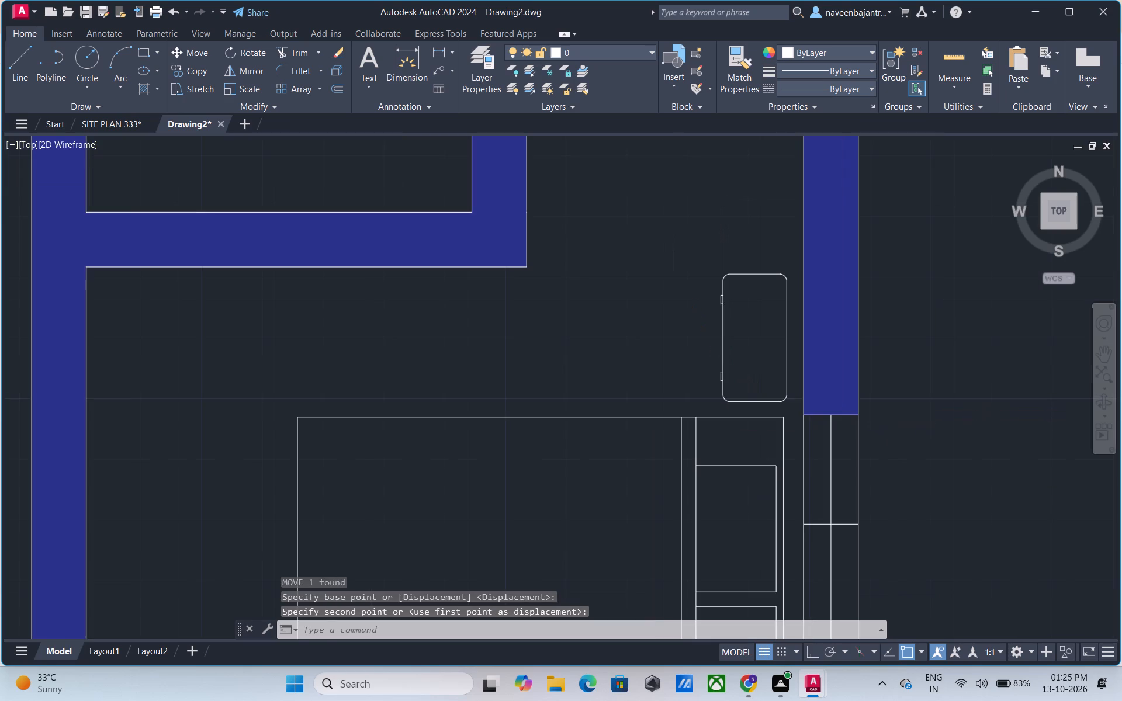
scroll(725, 406, "down", 3)
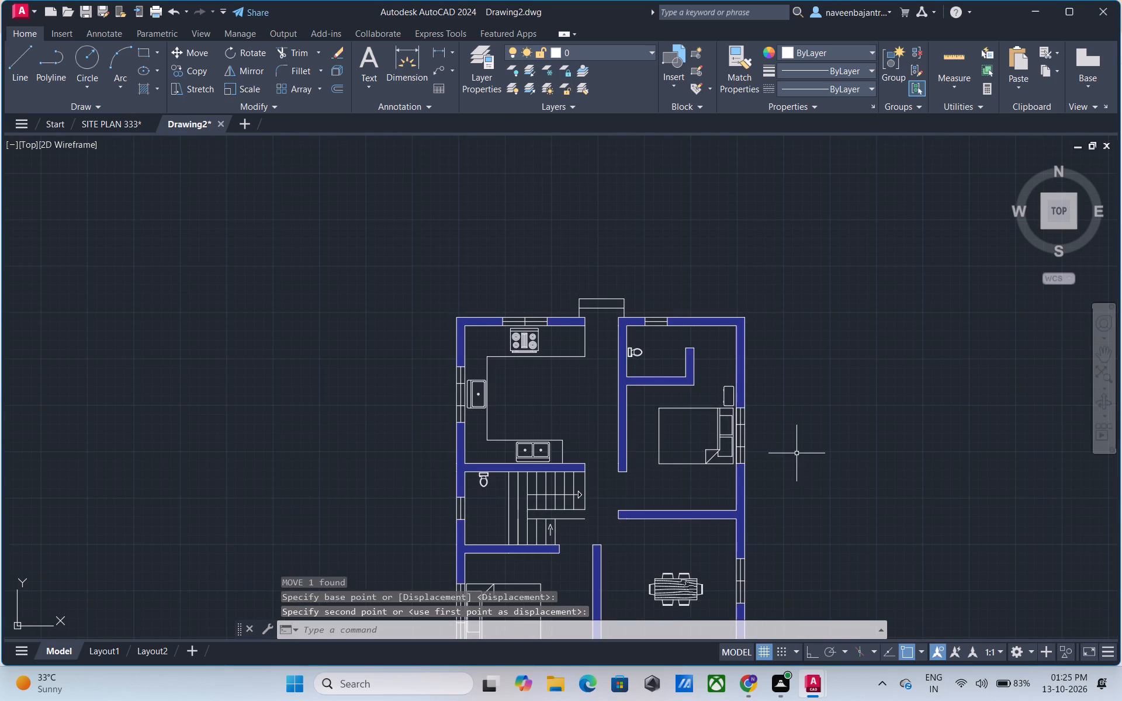
middle_click_drag(797, 453, 837, 304)
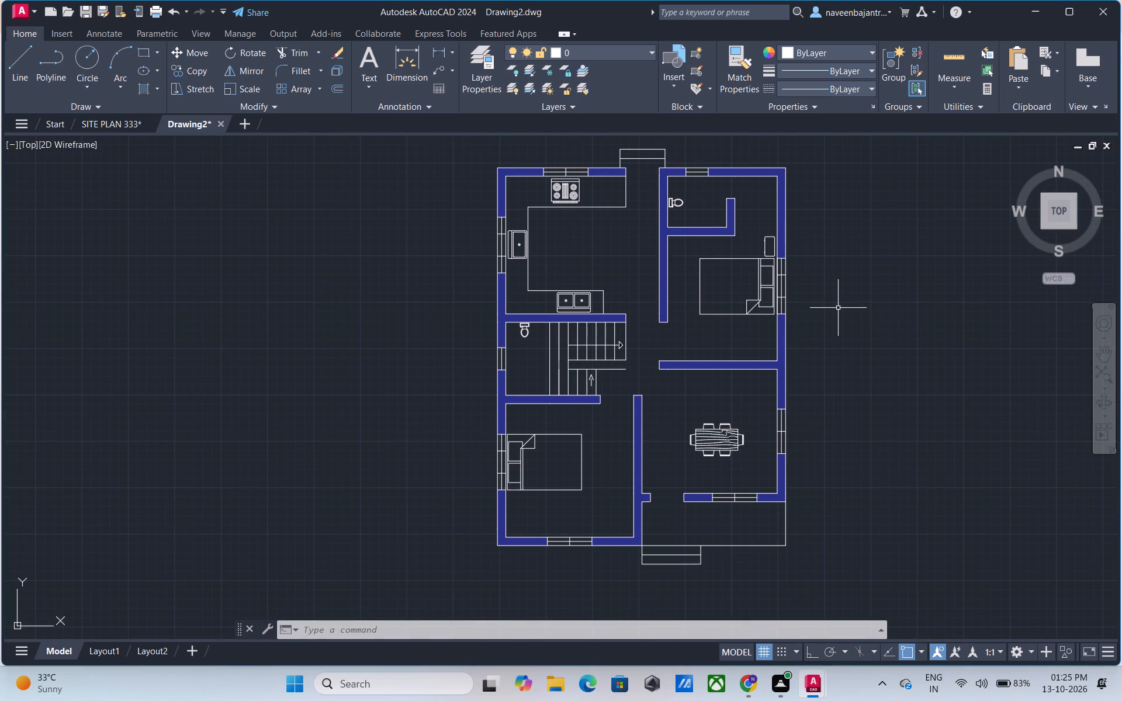
left_click(765, 248)
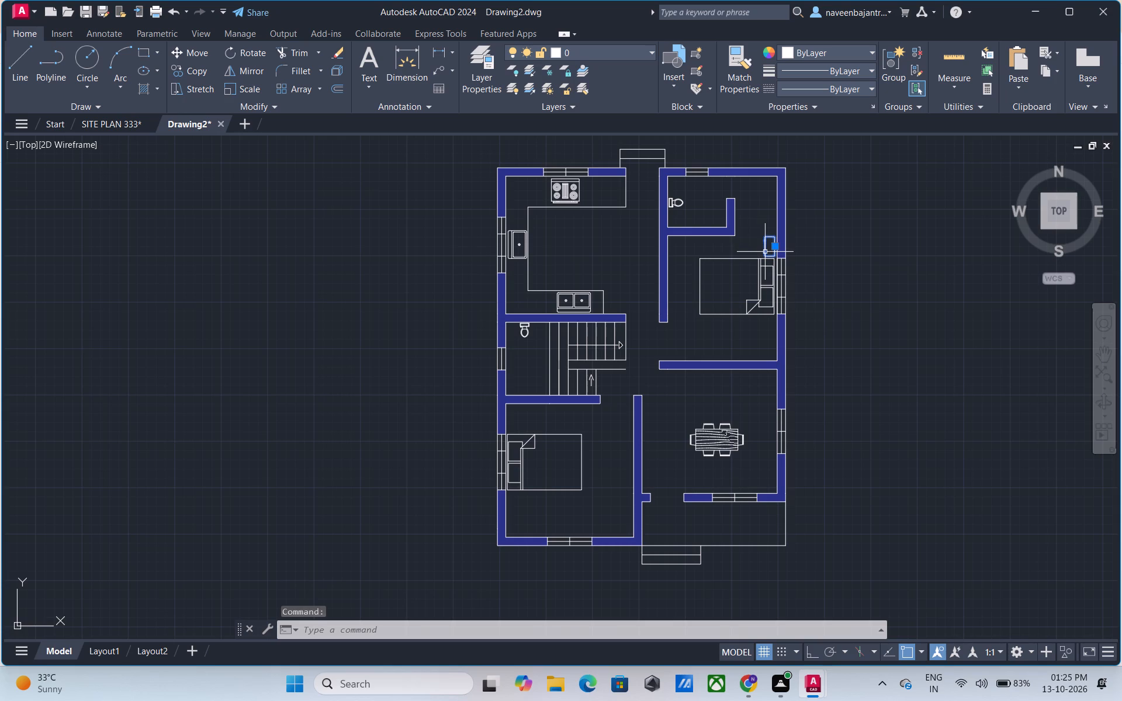
type("co")
key("space")
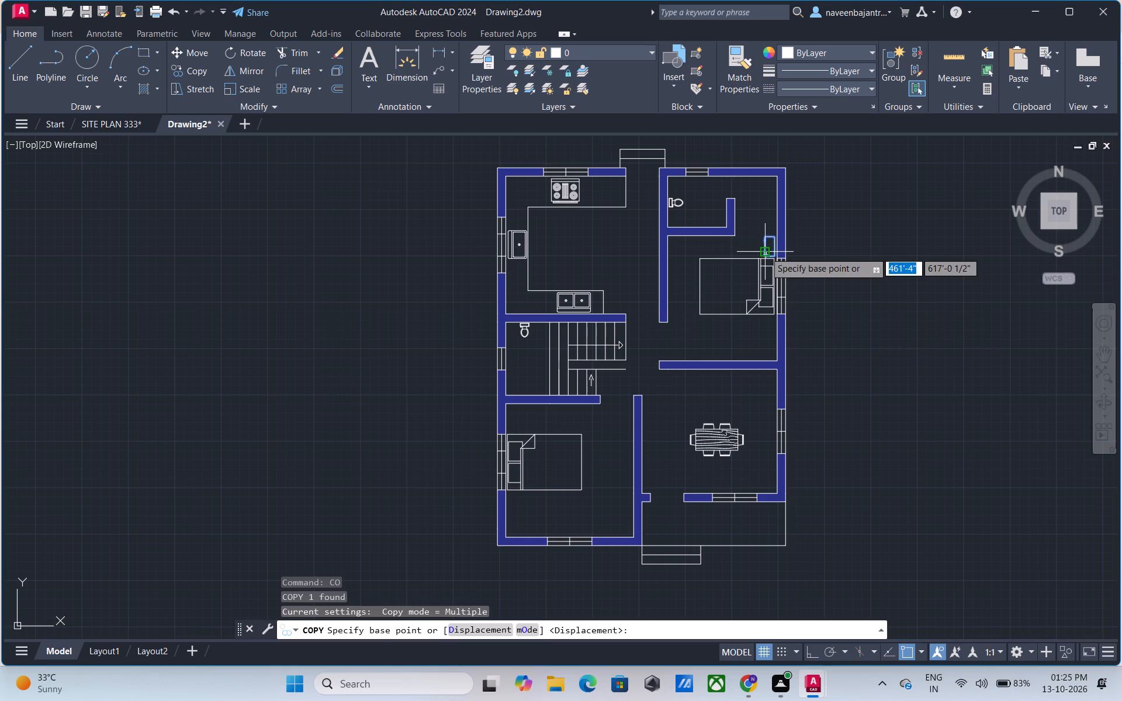
left_click(765, 252)
scroll(559, 436, "up", 4)
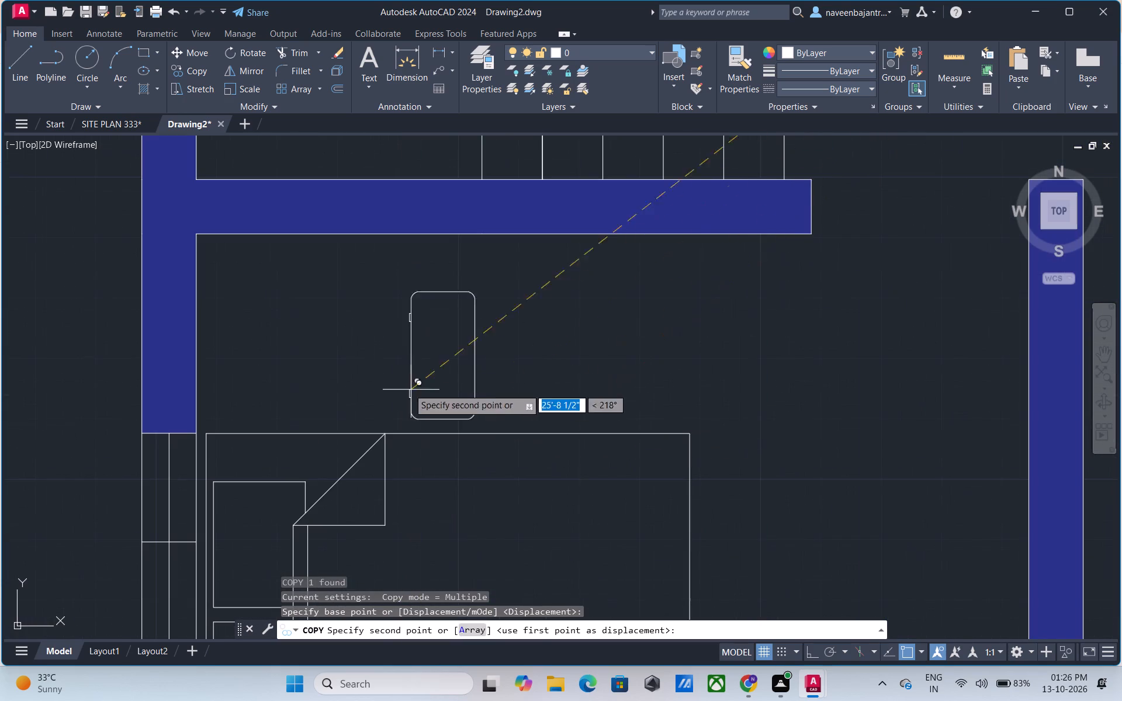
left_click(202, 336)
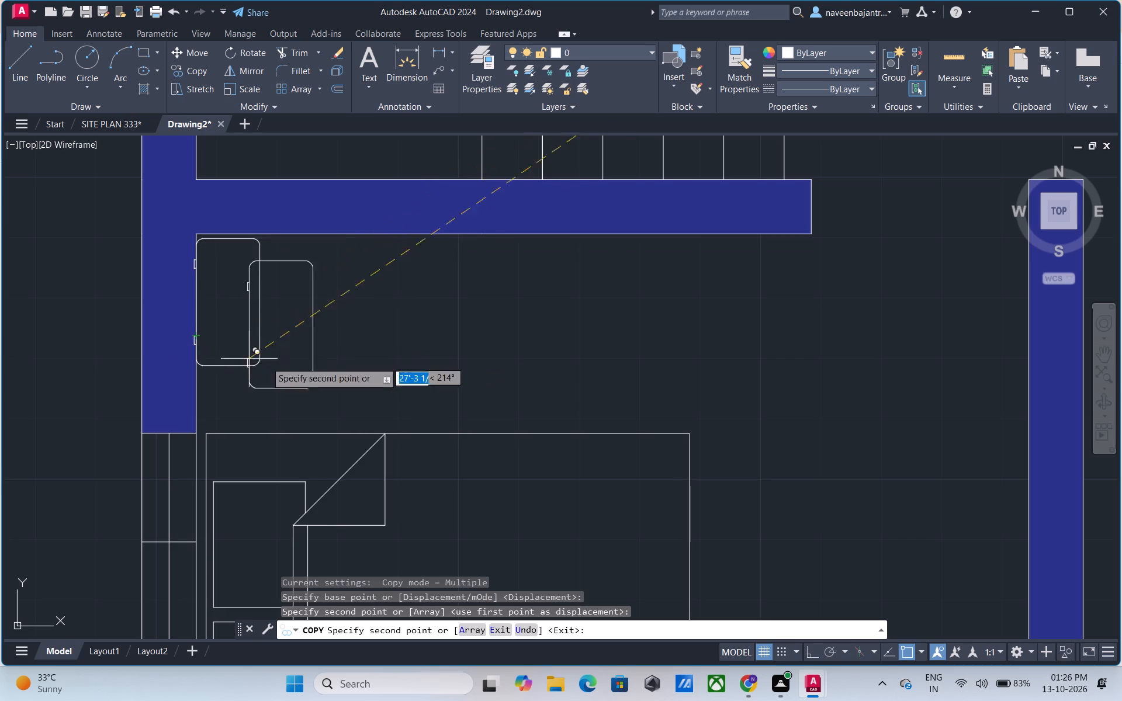
Place a second copy south of the bed, in the southwest bedroom's southwest corner, and end the Copy command.
scroll(304, 366, "down", 2)
middle_click_drag(299, 551, 311, 492)
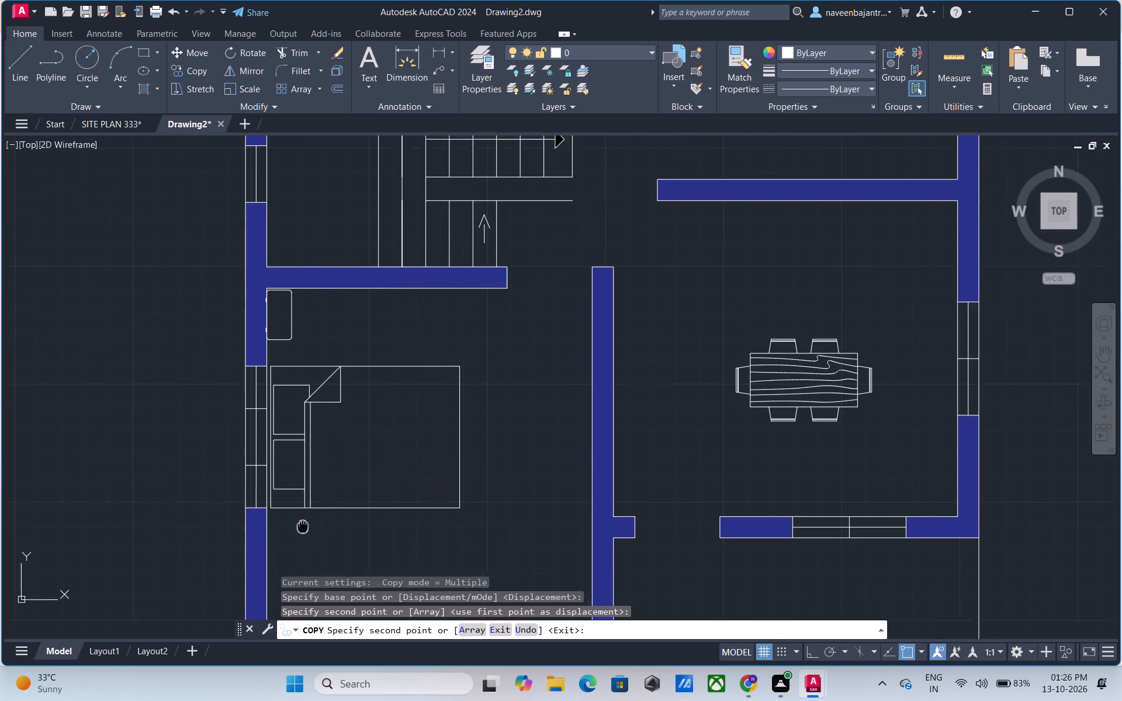
middle_click_drag(311, 492, 462, 318)
scroll(432, 391, "up", 1)
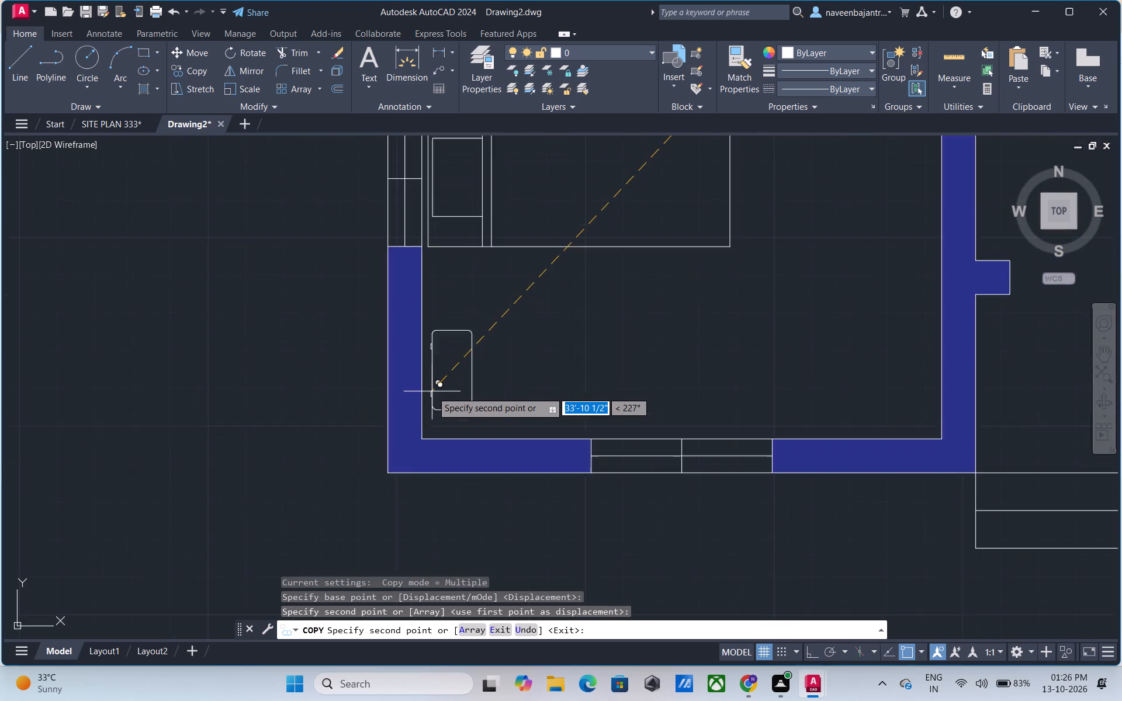
scroll(432, 391, "up", 2)
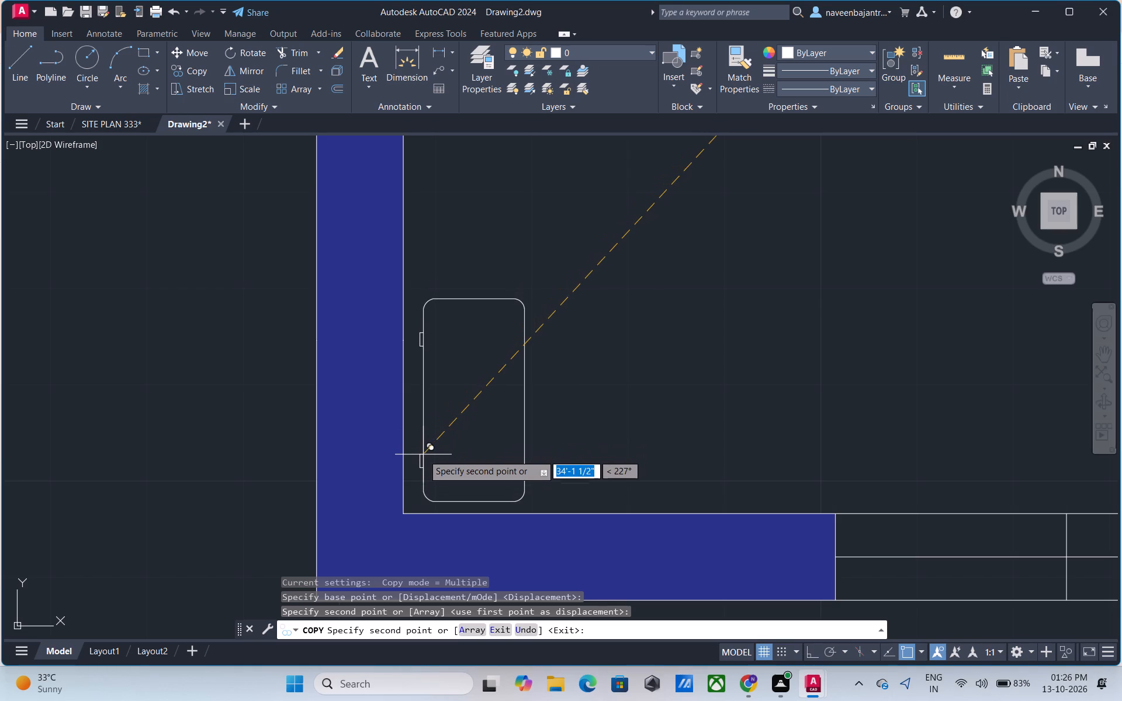
left_click(423, 454)
key("Escape")
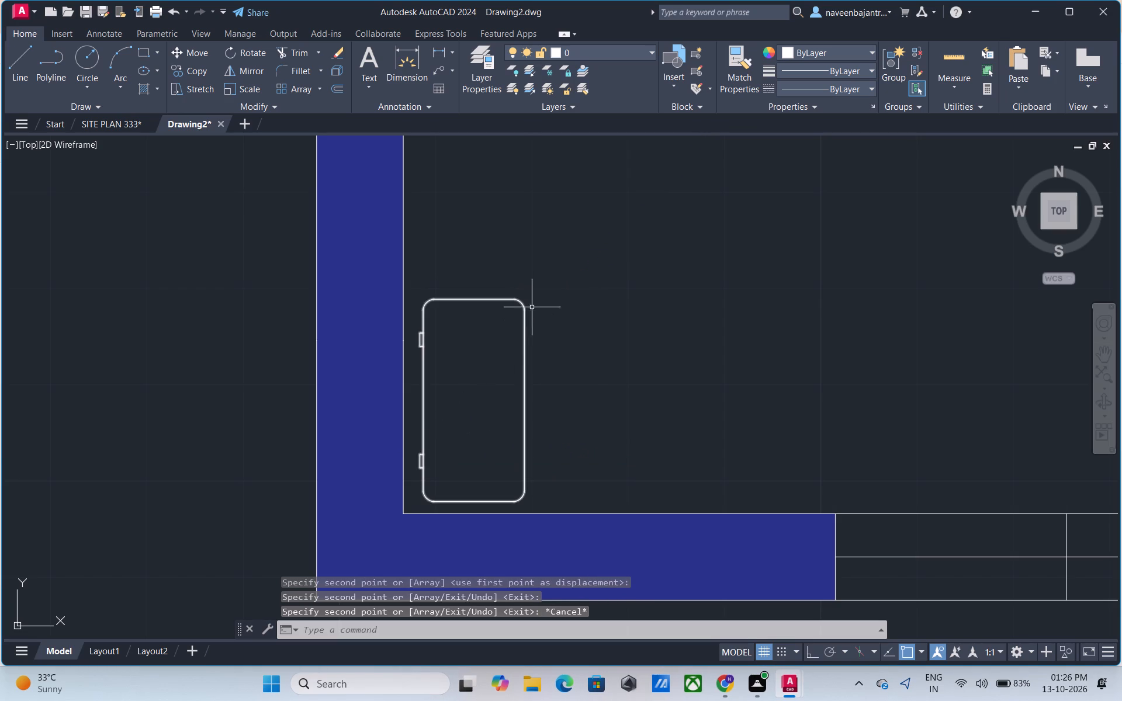
Rotate the small desk in the southwest bedroom's southwest corner 180° about its northeast corner, with Ortho on, so its handles face east.
left_click(517, 301)
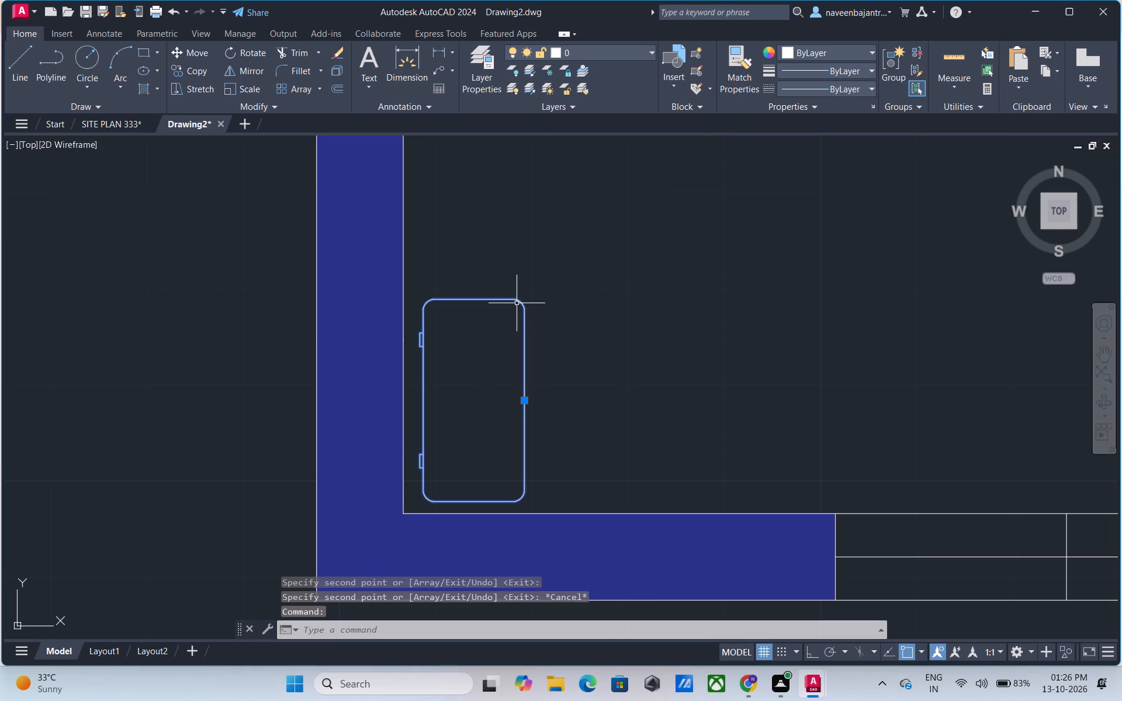
key("Escape")
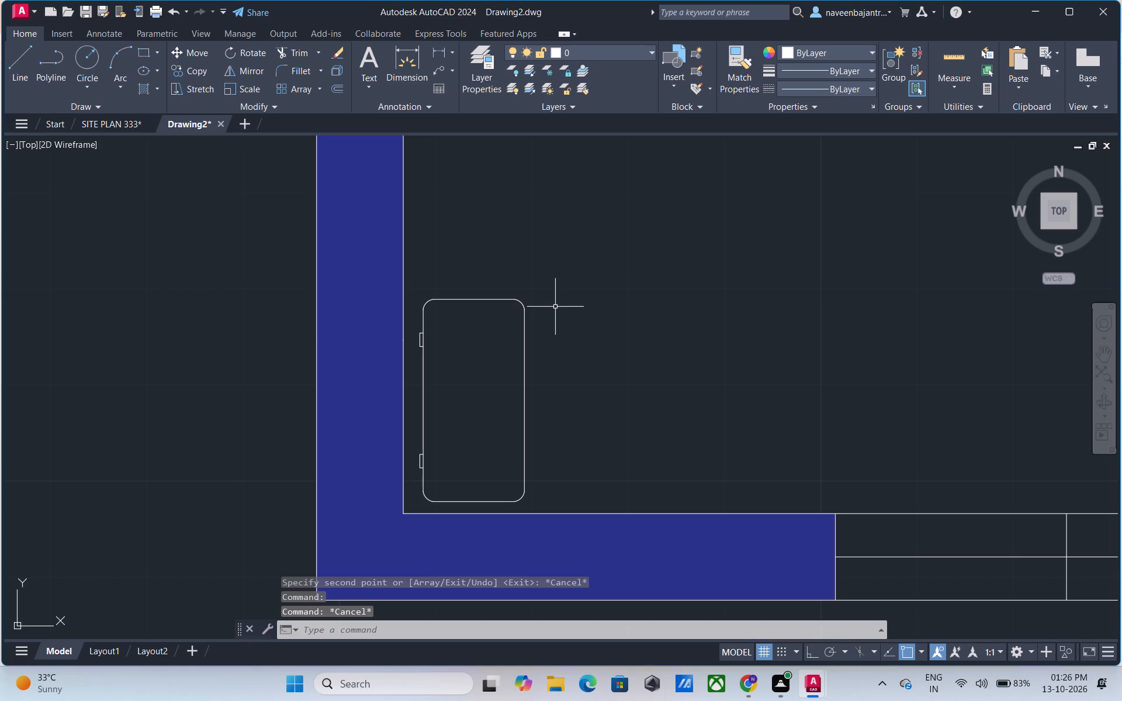
key("F8")
left_click(523, 305)
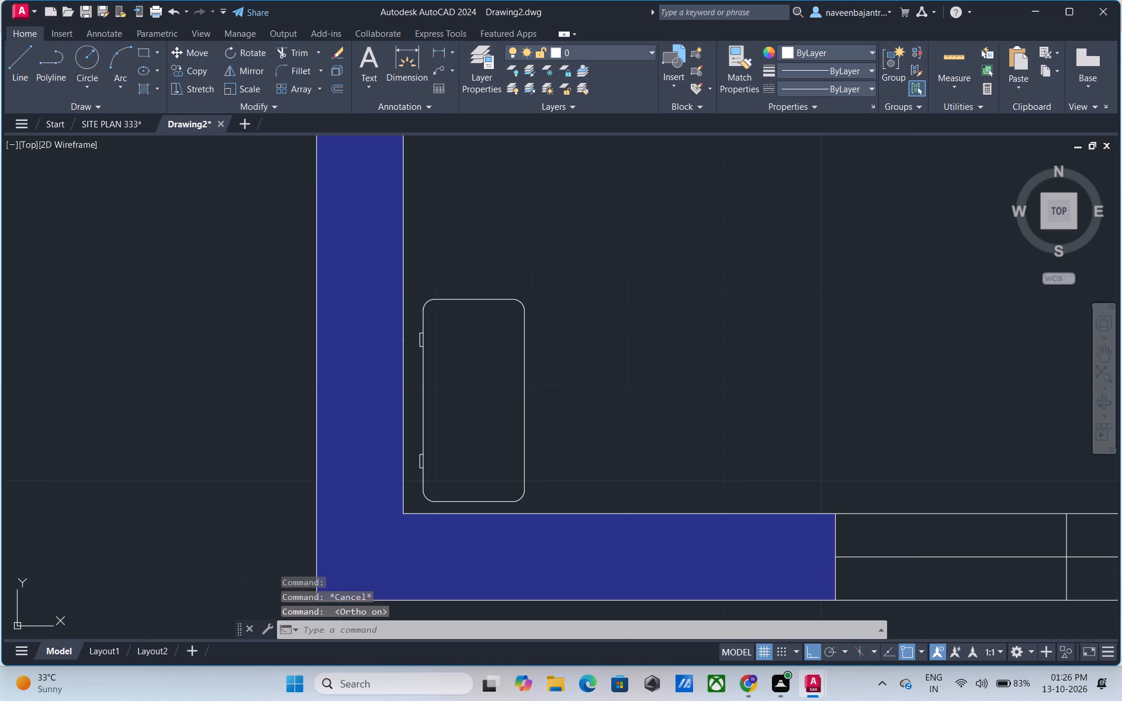
type("ro")
key("space")
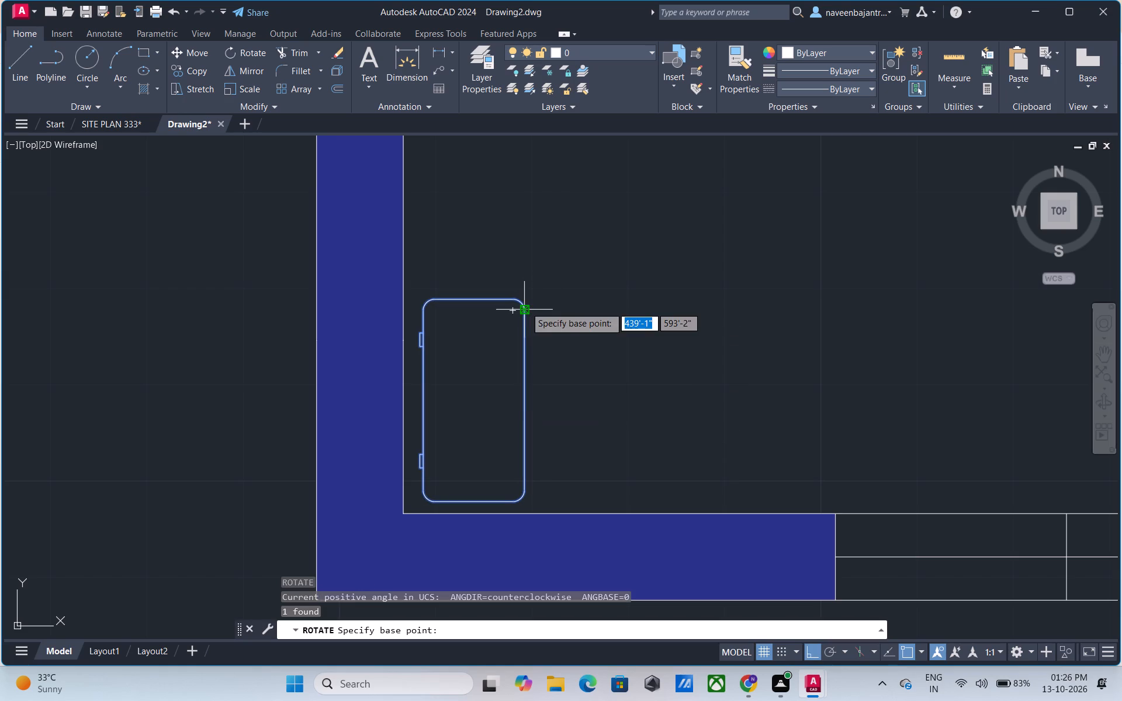
left_click(525, 303)
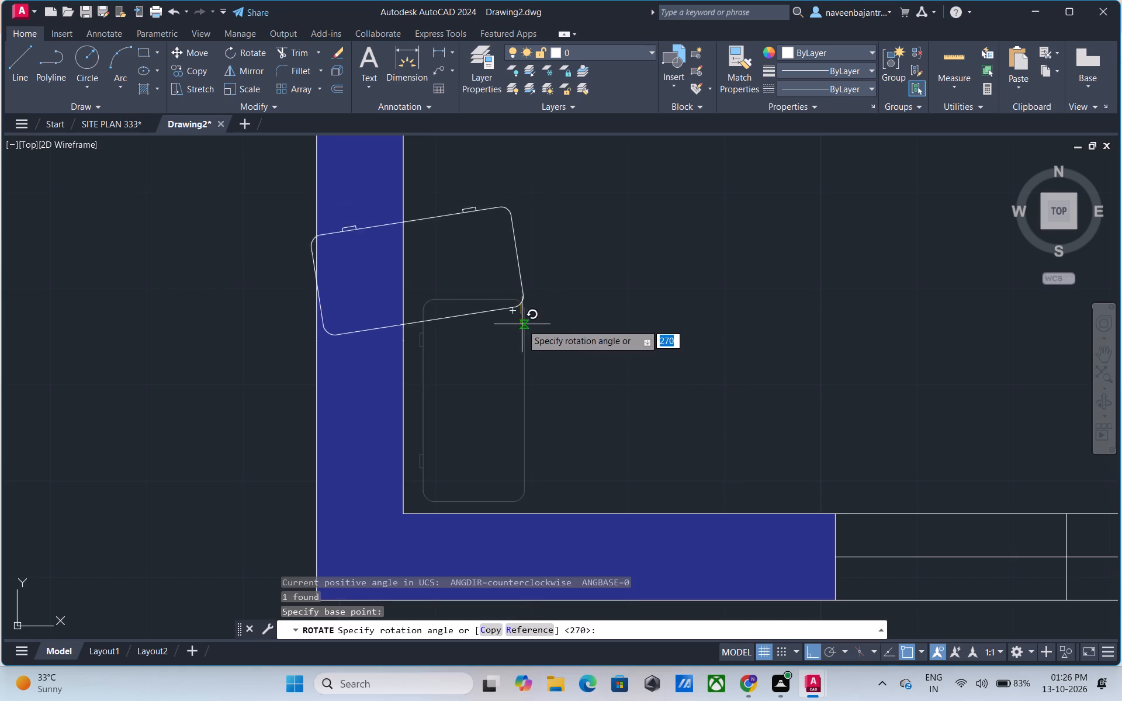
left_click(471, 334)
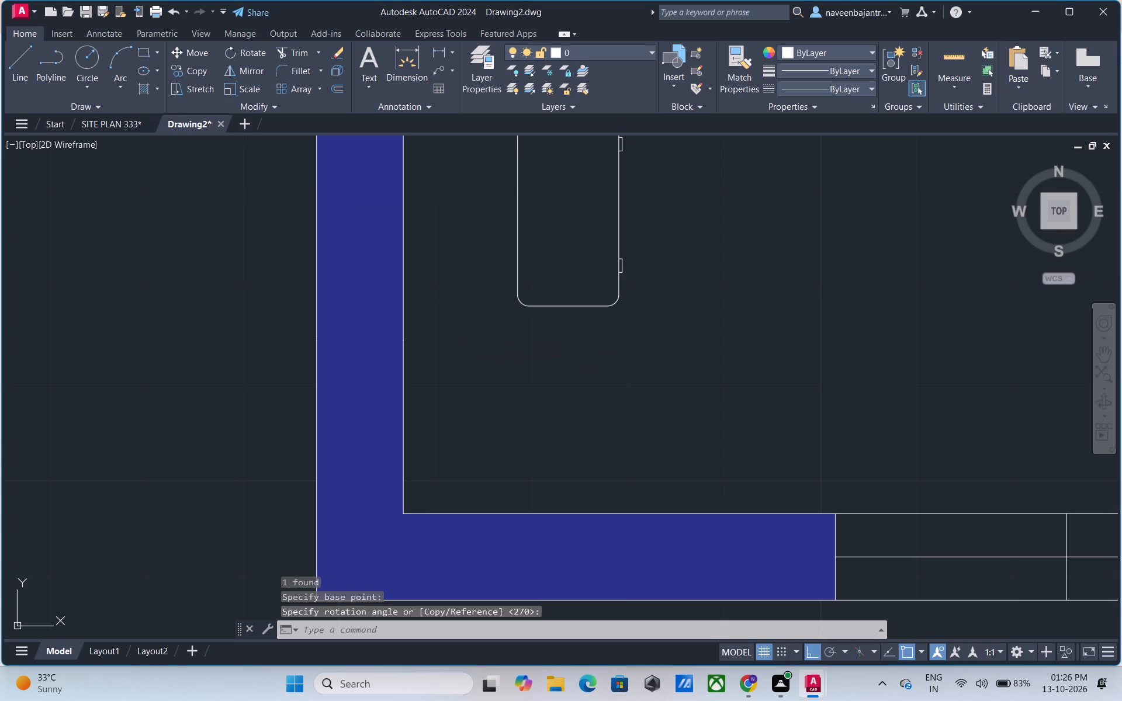
key("Escape")
Move the rotated desk back into the bedroom's southwest corner with Ortho off, just clear of the west and south walls.
left_click(522, 305)
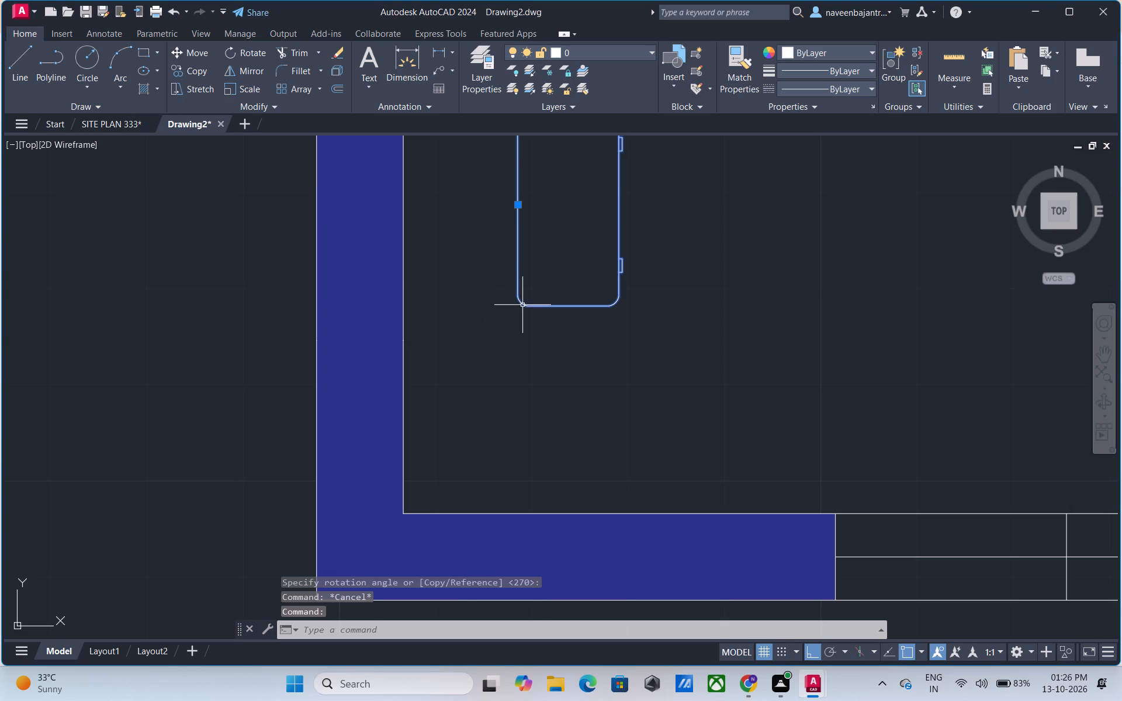
type("m")
key("space")
left_click(522, 306)
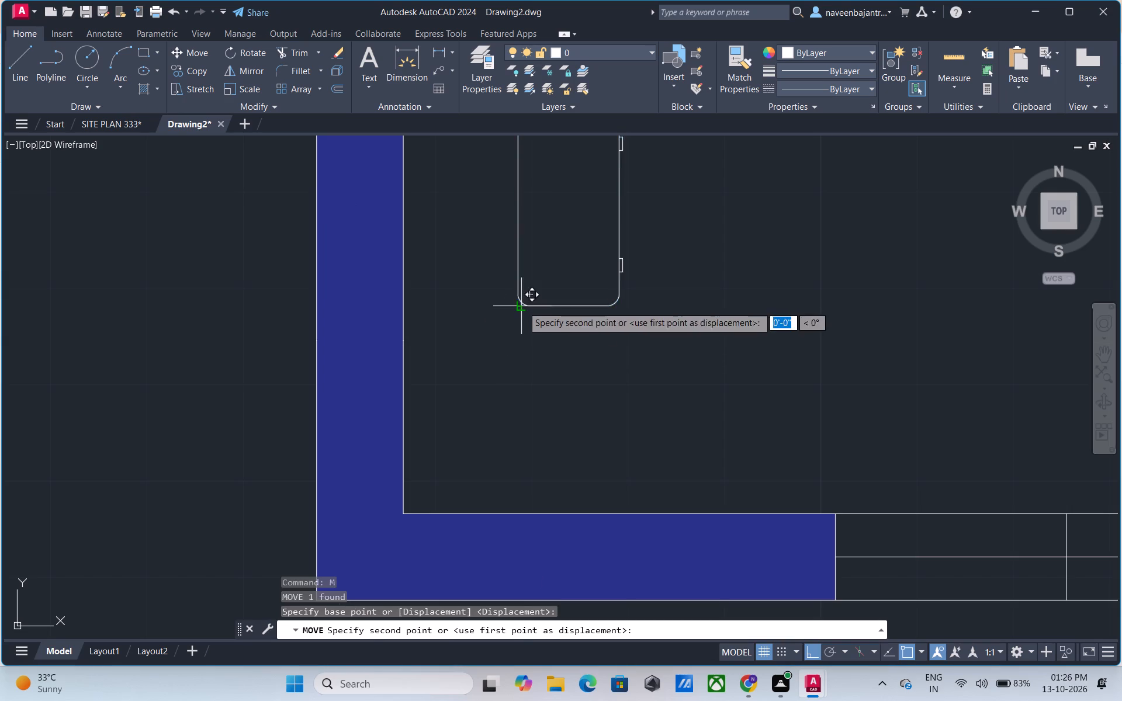
key("F8")
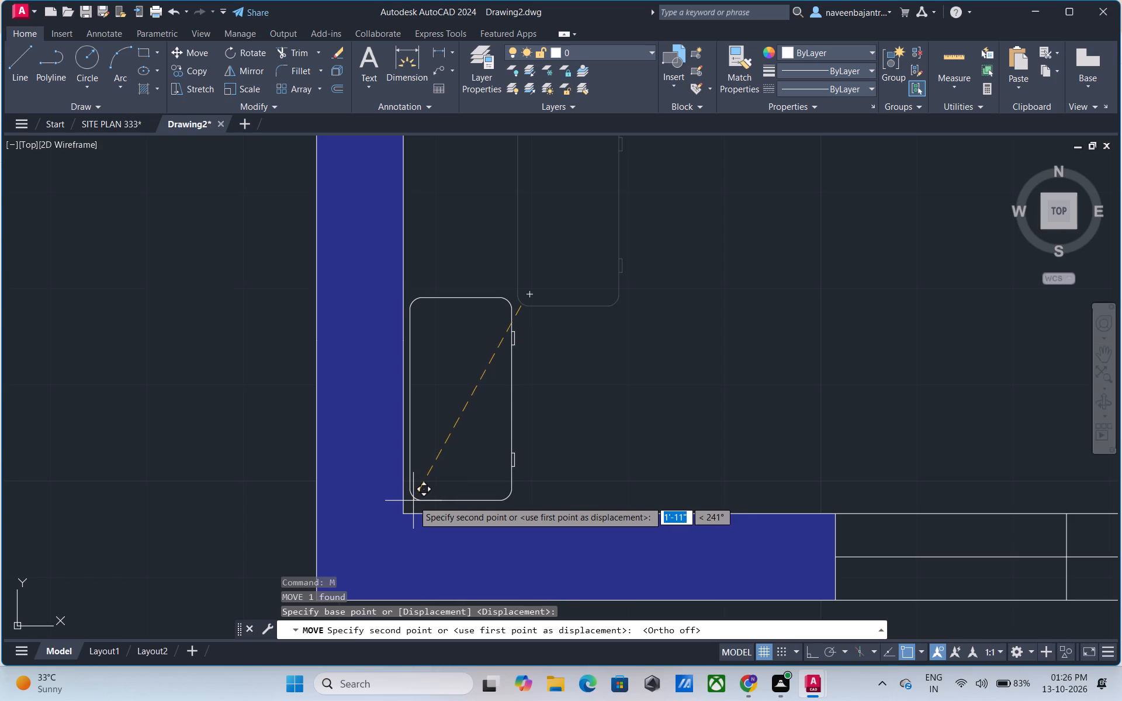
left_click(413, 501)
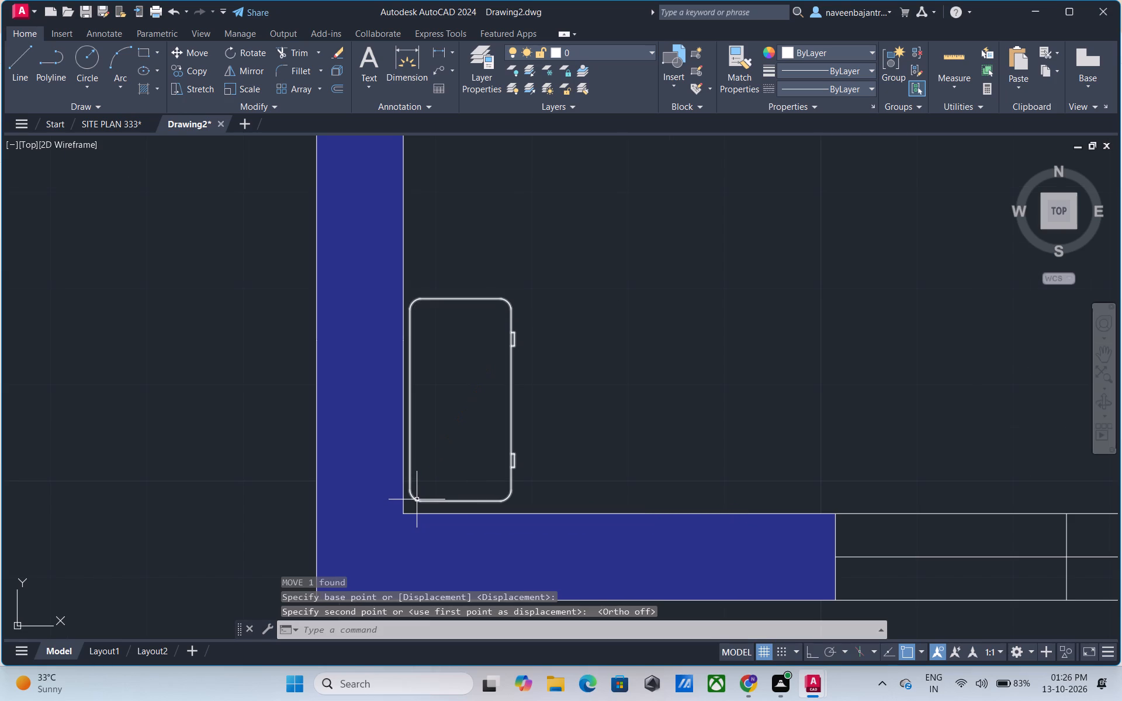
Rotate the small desk north of the southwest bedroom's bed 180° about its southeast corner, with Ortho on, so its handles face east.
scroll(417, 499, "down", 3)
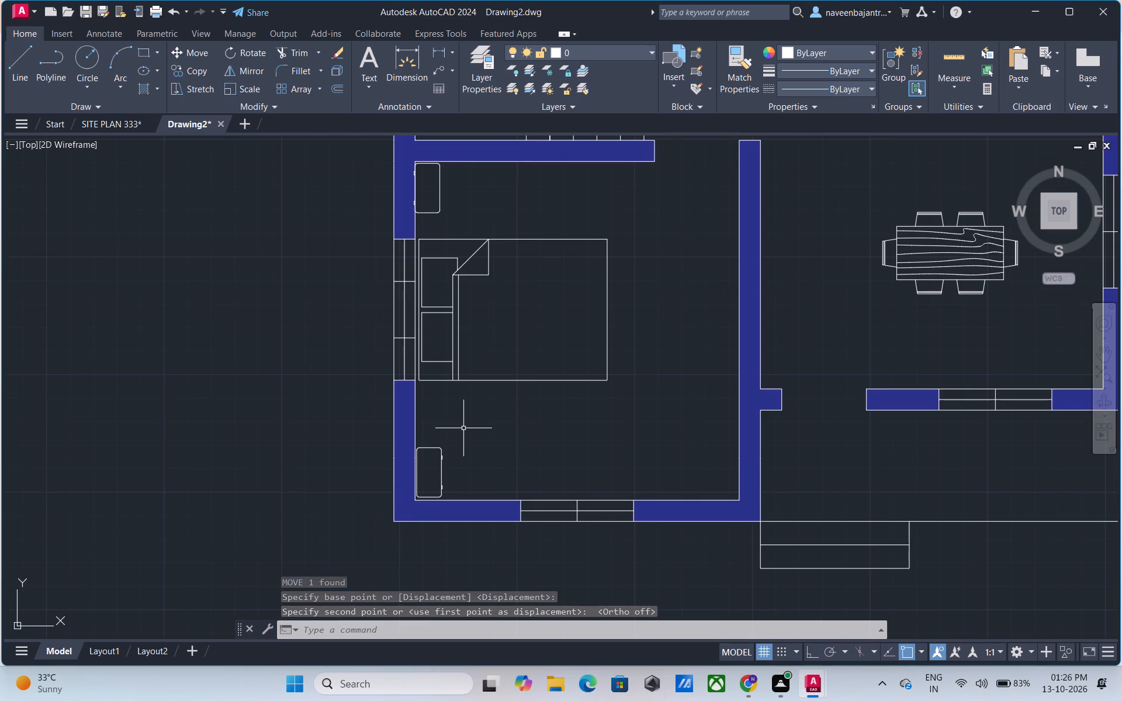
middle_click_drag(463, 430, 475, 479)
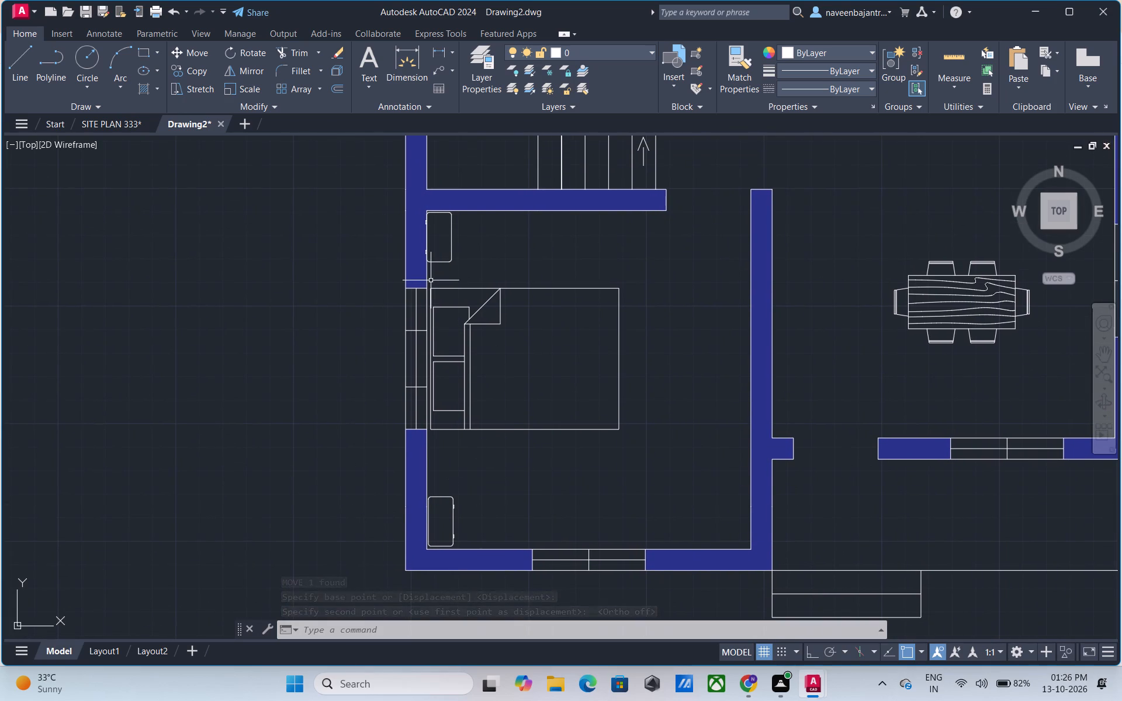
scroll(458, 256, "up", 2)
middle_click_drag(458, 256, 472, 316)
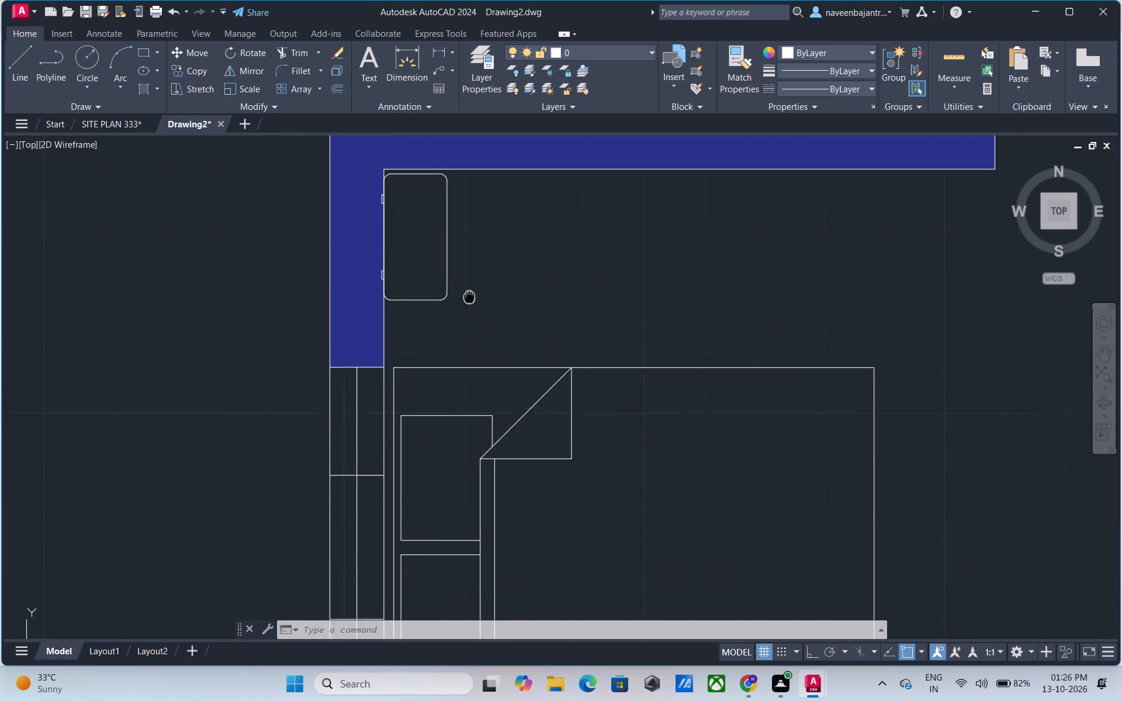
middle_click_drag(472, 316, 499, 390)
scroll(499, 391, "up", 1)
key("Escape")
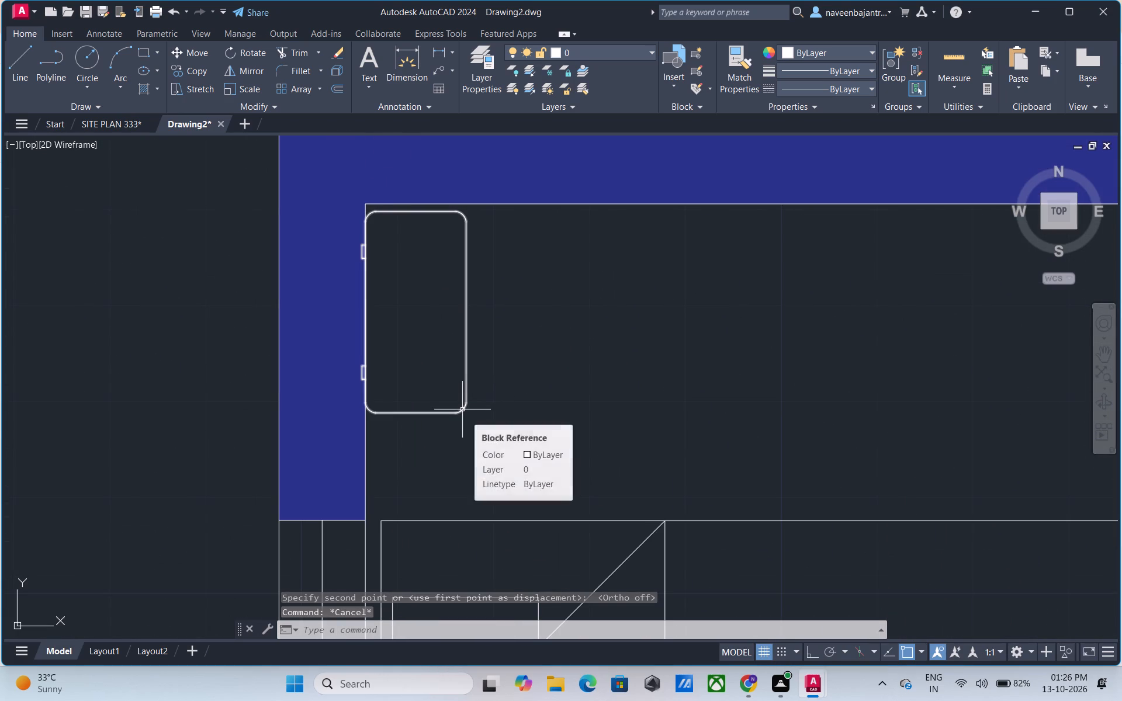
left_click(812, 651)
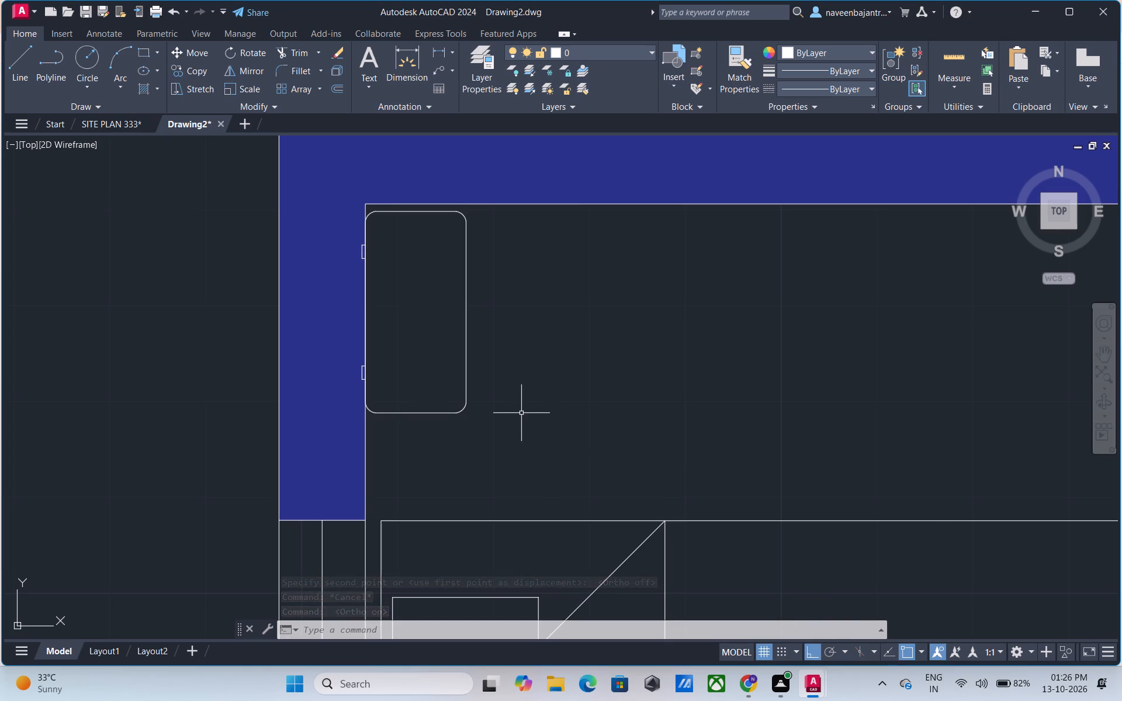
left_click(463, 407)
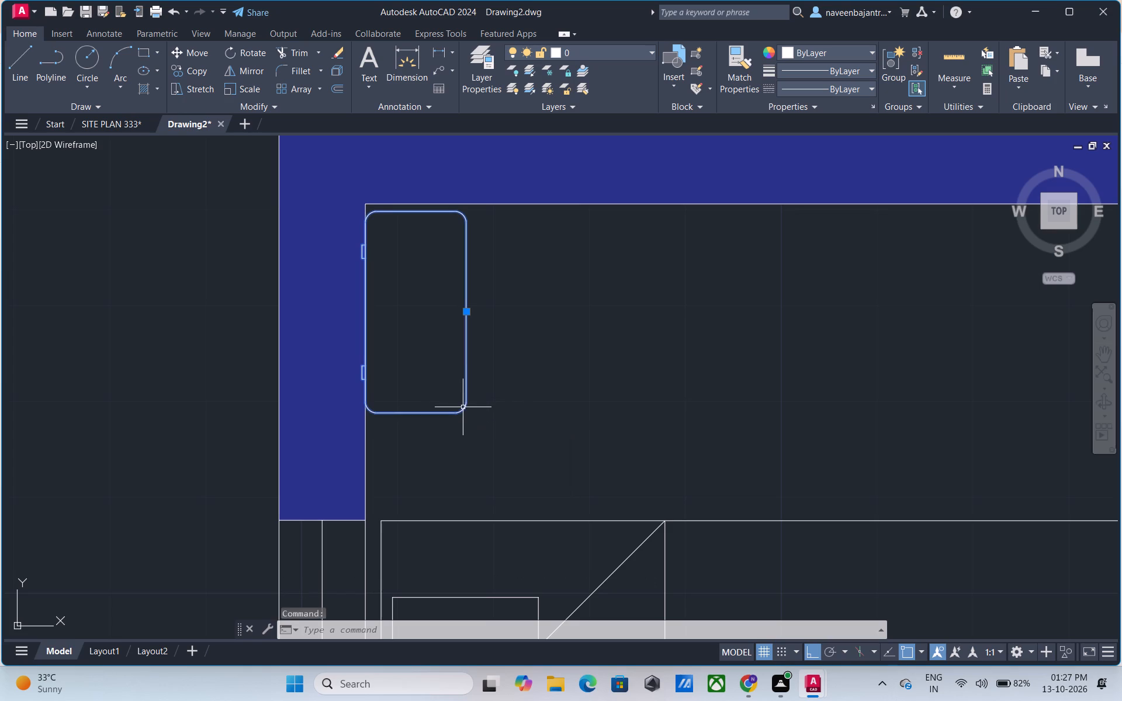
type("ro")
key("space")
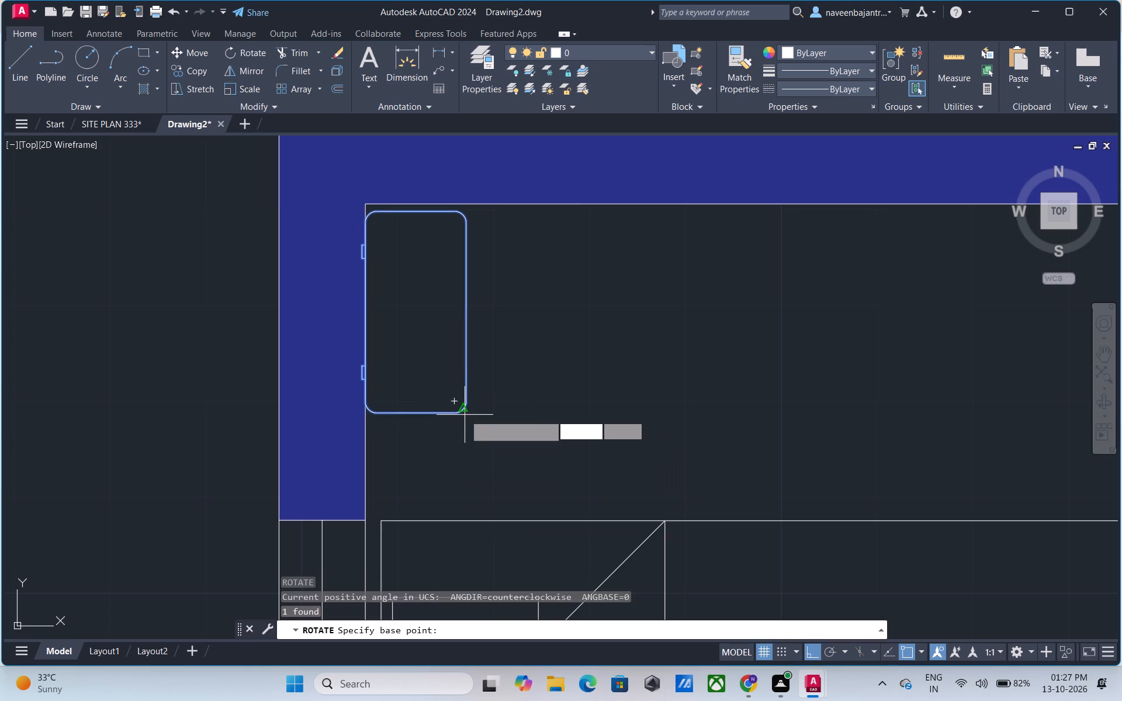
left_click(462, 411)
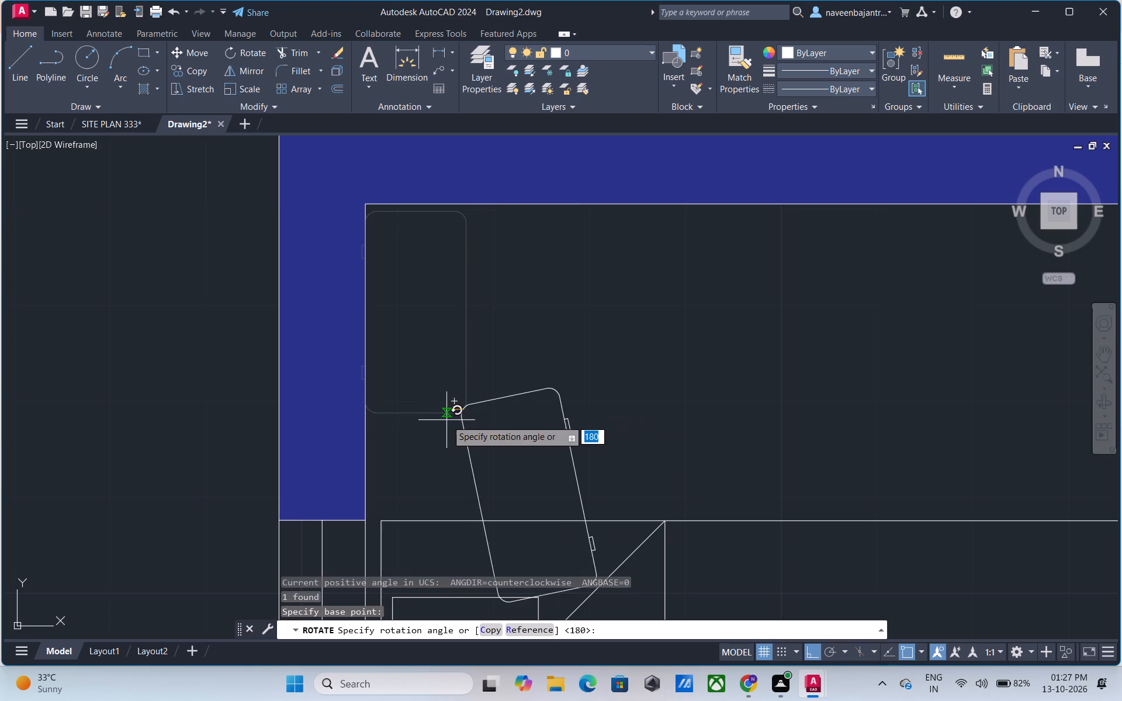
left_click(444, 400)
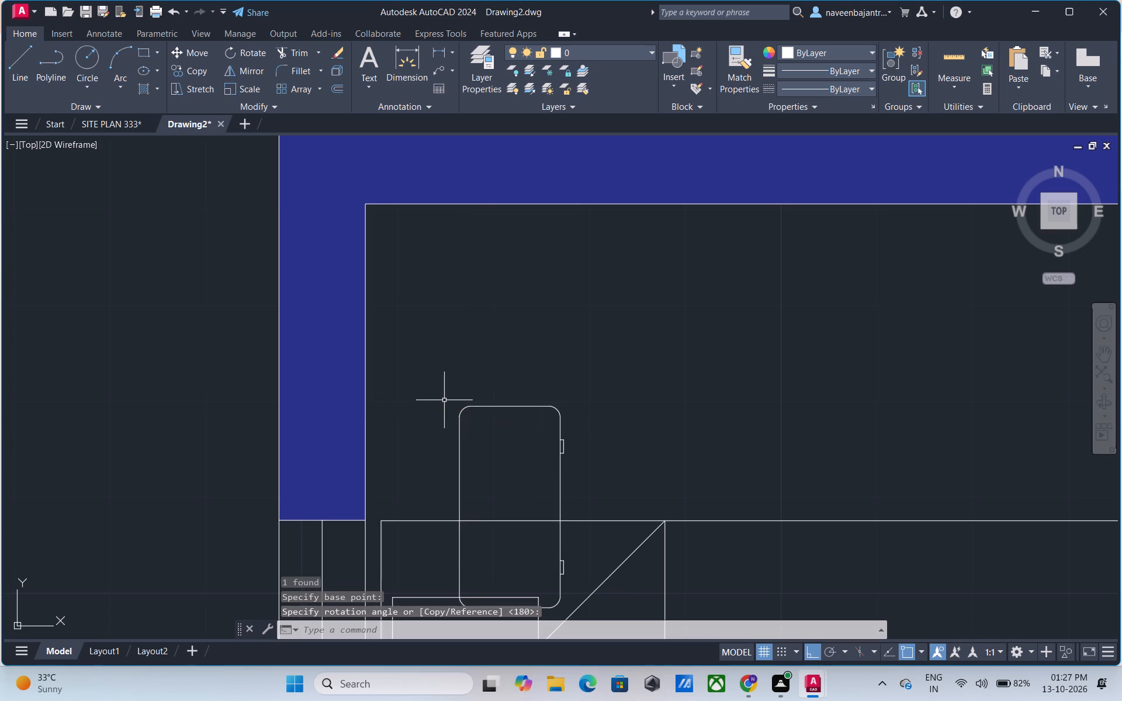
key("Escape")
Move the rotated north desk into the bedroom's northwest corner with Ortho off, just clear of the west and north walls.
left_click(469, 405)
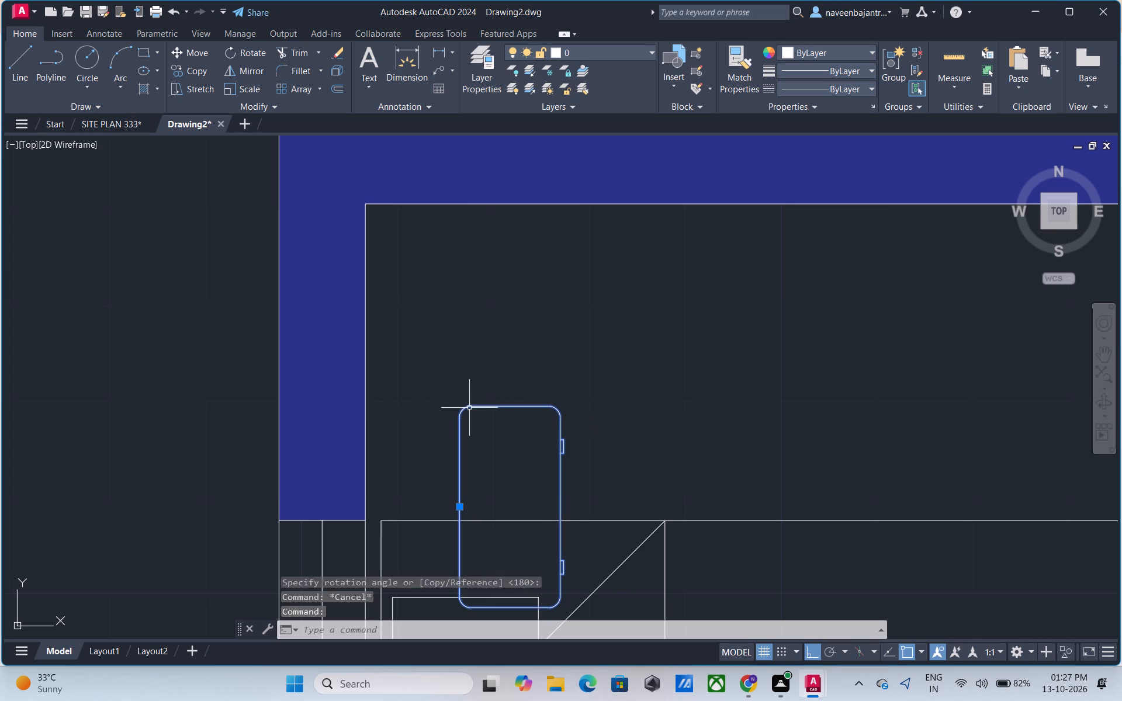
type("m")
key("space")
left_click(469, 409)
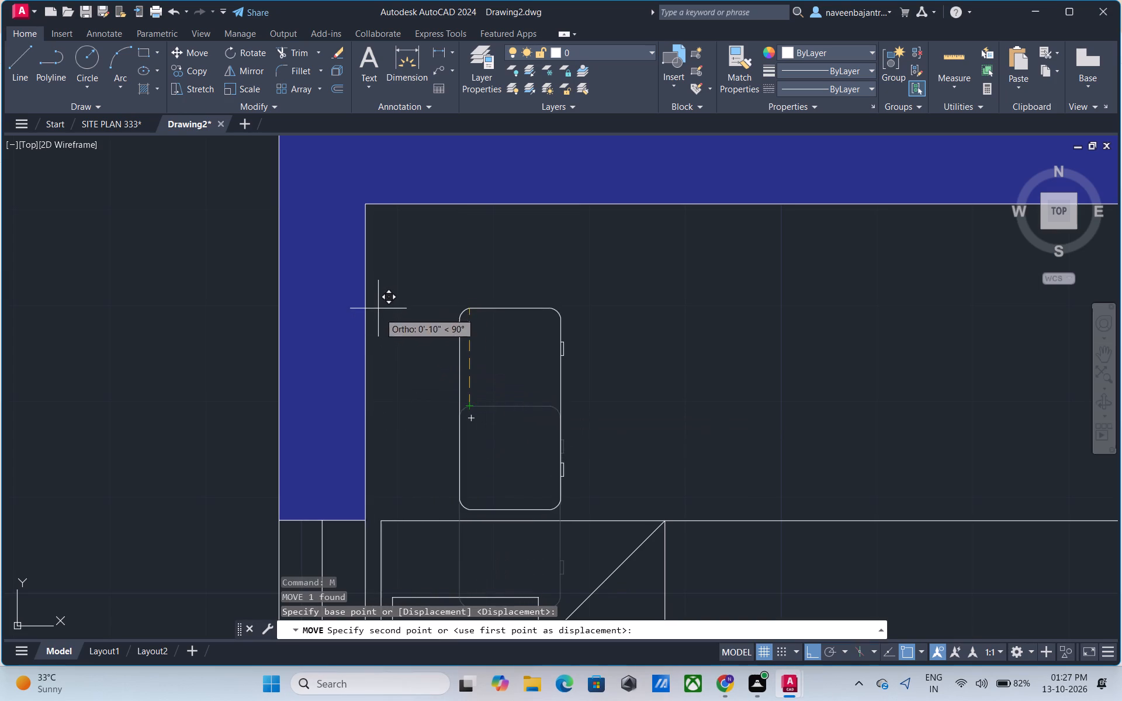
key("F8")
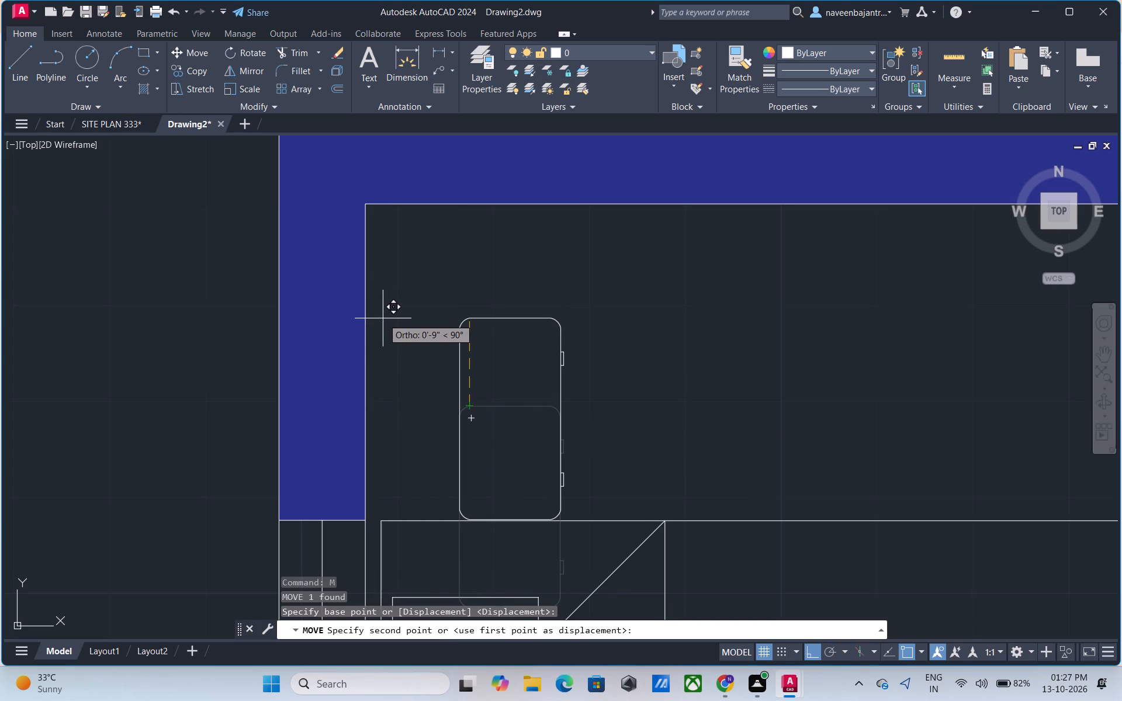
scroll(392, 254, "up", 2)
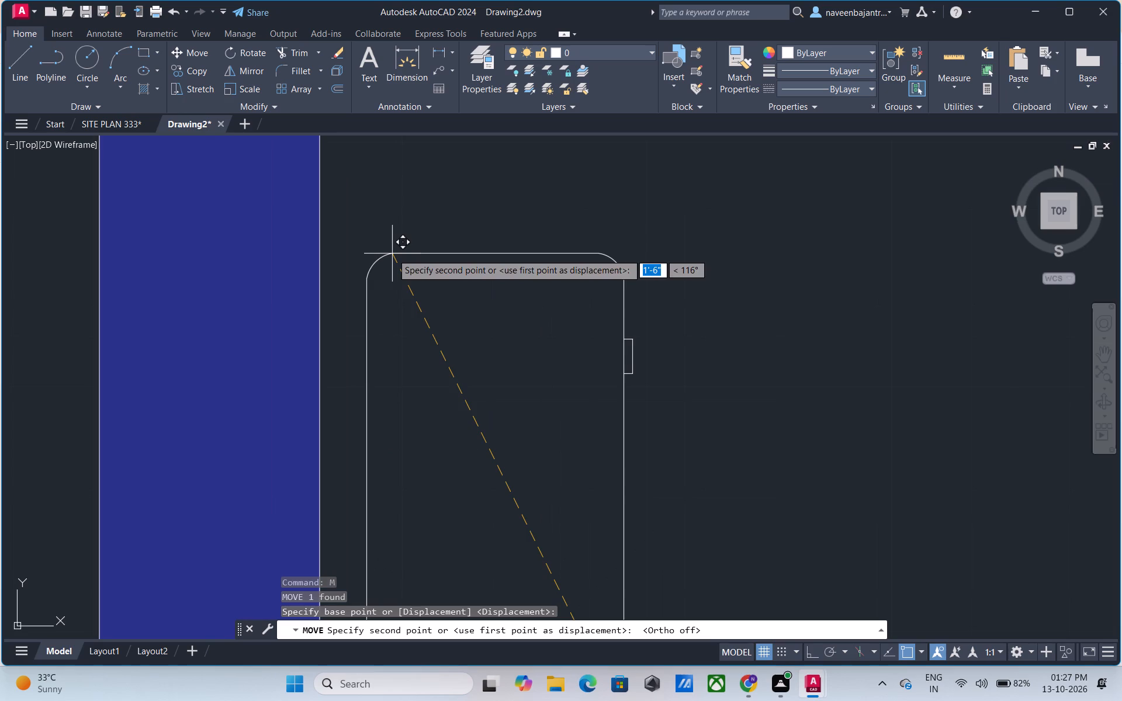
middle_click_drag(392, 254, 406, 343)
scroll(406, 345, "down", 2)
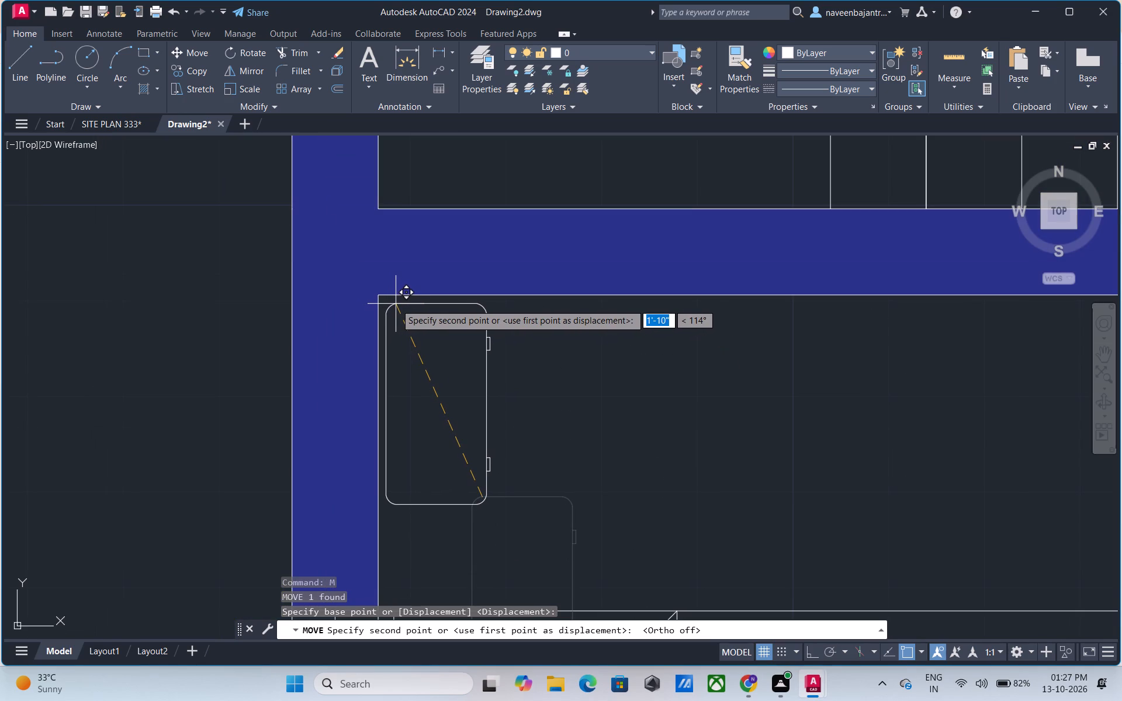
left_click(394, 303)
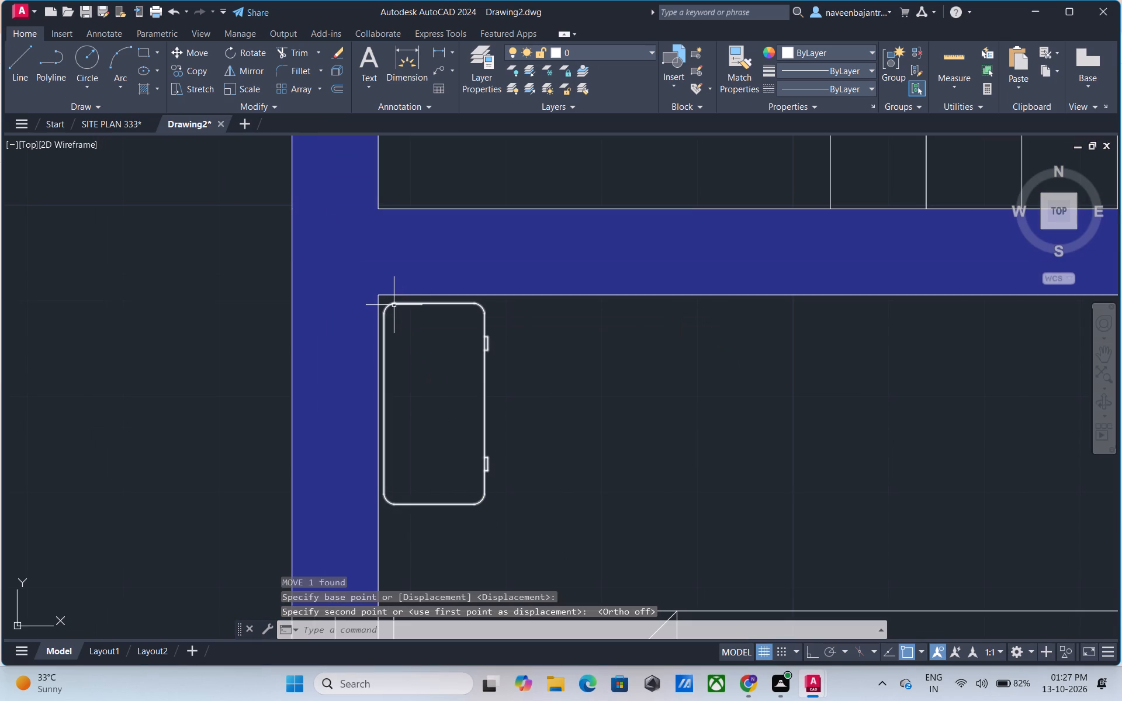
key("Escape")
scroll(516, 435, "down", 3)
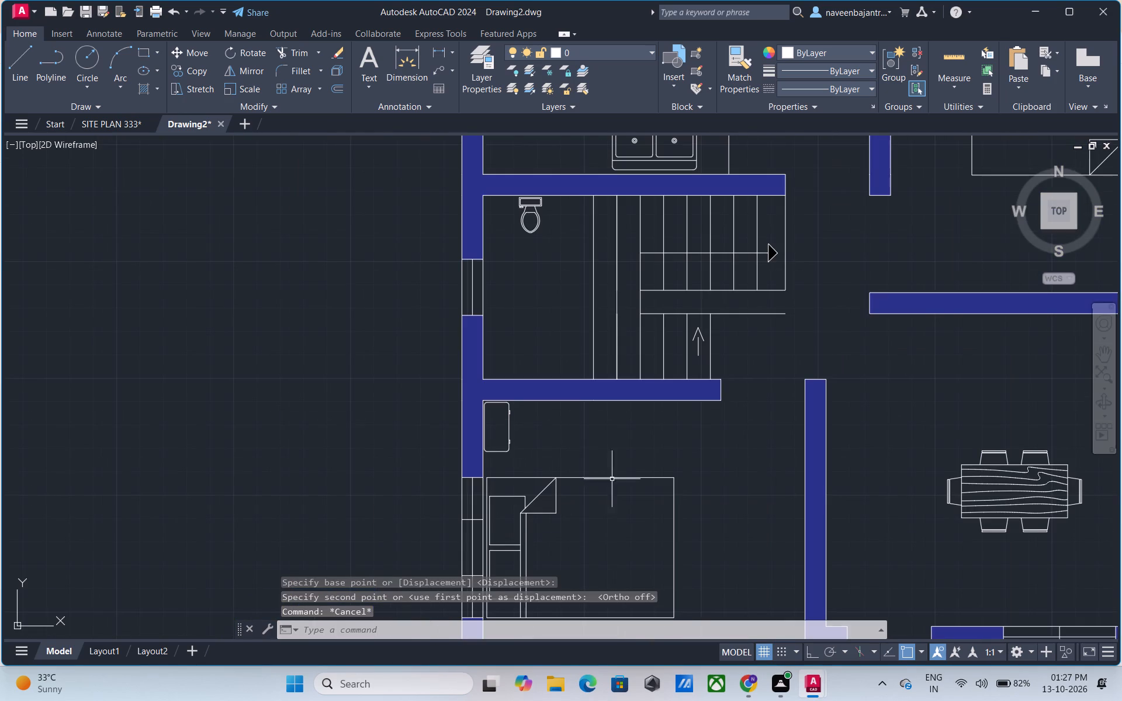
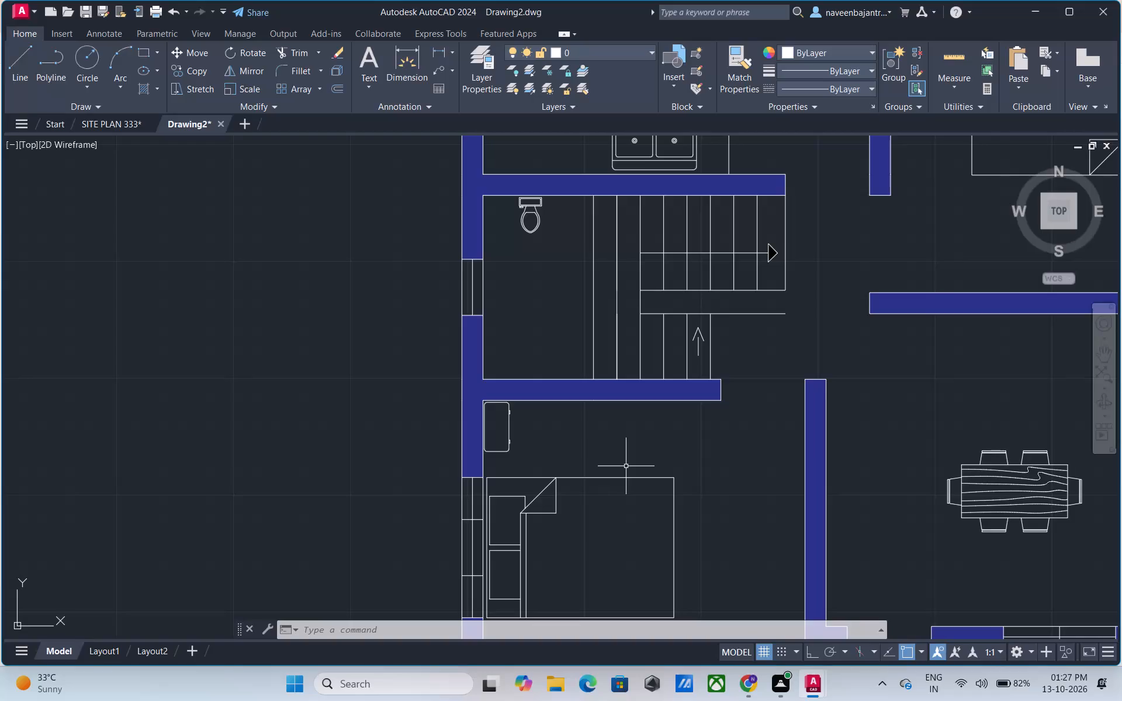
Copy the small desk from the southwest bedroom's southwest corner about 10'-5 1/2" east, into the room's southeast corner beside the east wall.
scroll(626, 466, "down", 1)
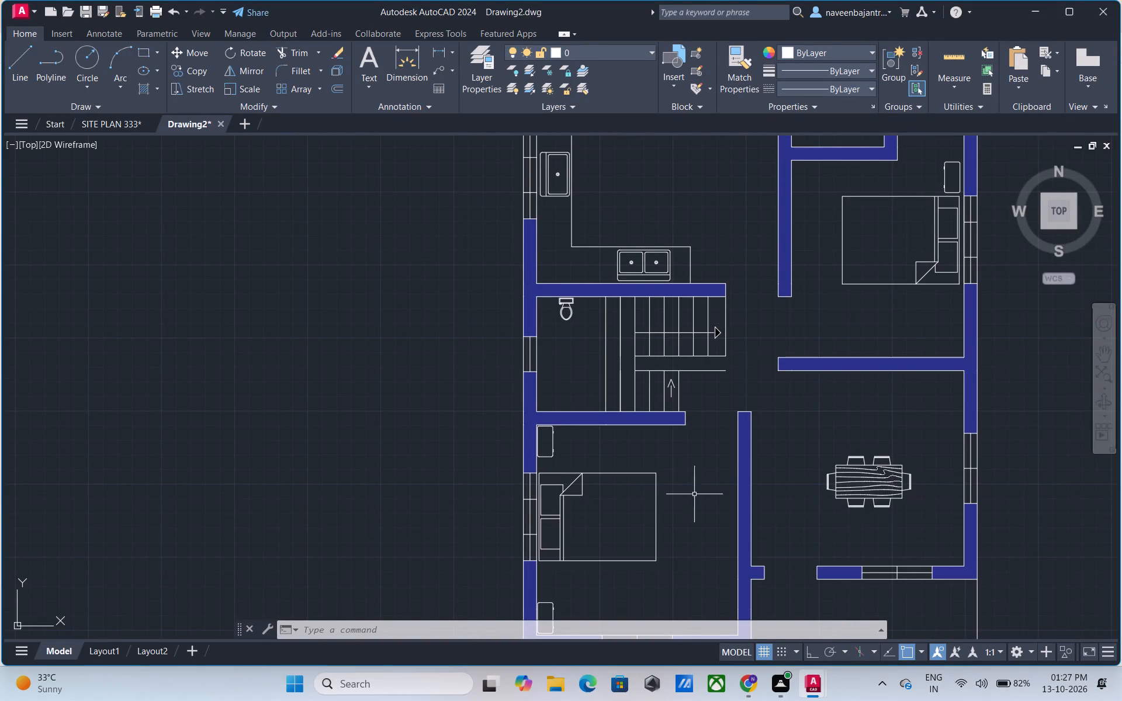
middle_click_drag(701, 554, 600, 453)
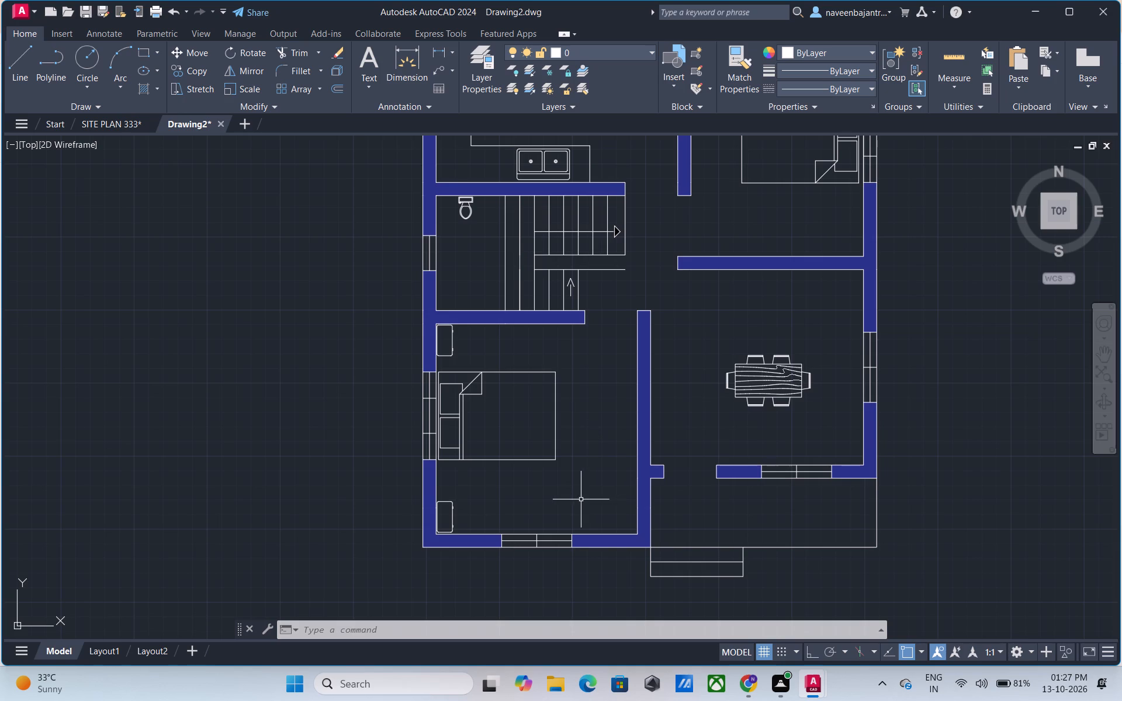
middle_click_drag(579, 487, 580, 449)
scroll(503, 476, "up", 2)
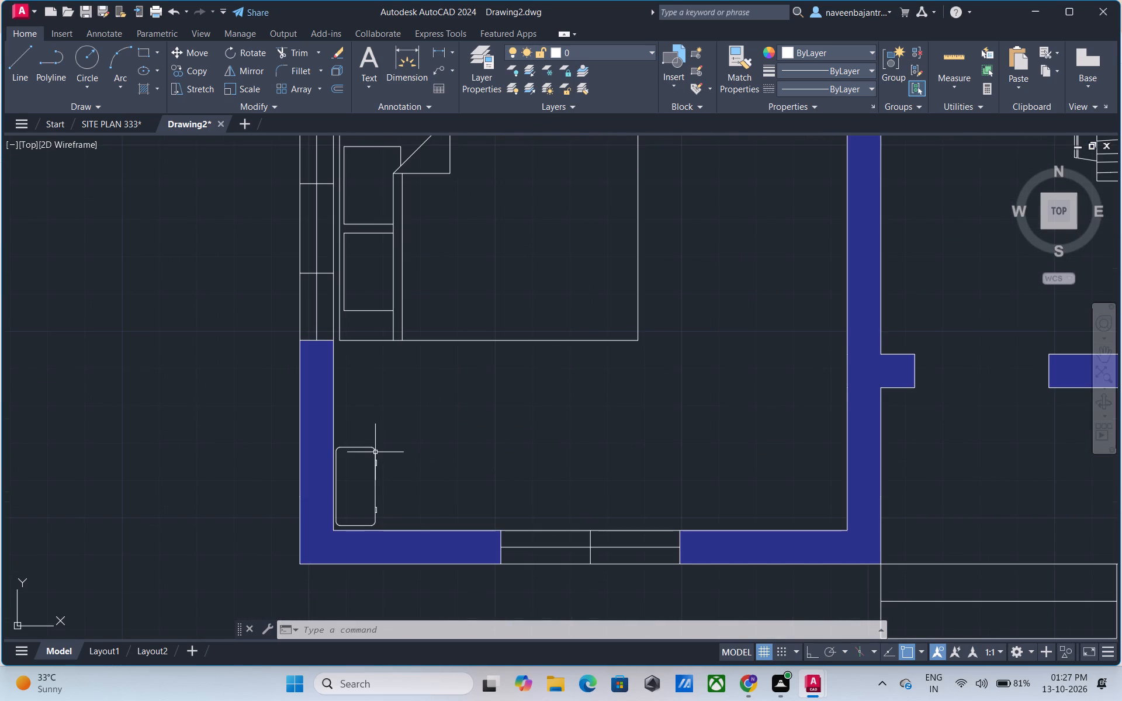
left_click(375, 452)
key("c")
key("o")
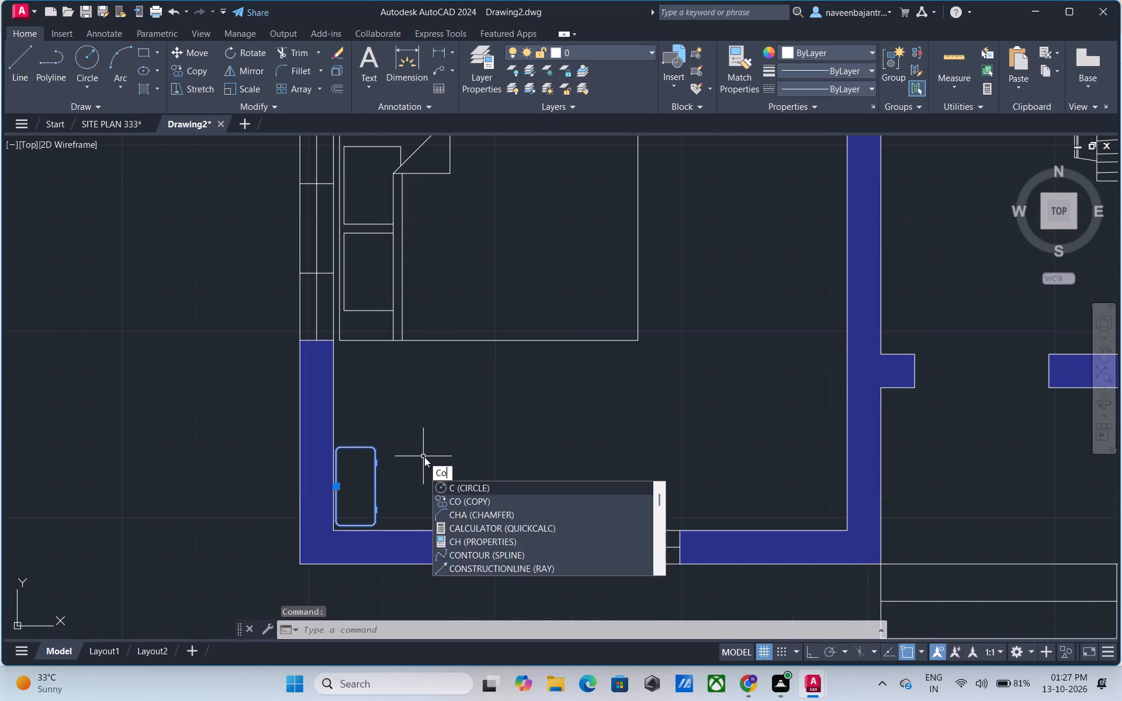
key("space")
left_click(376, 463)
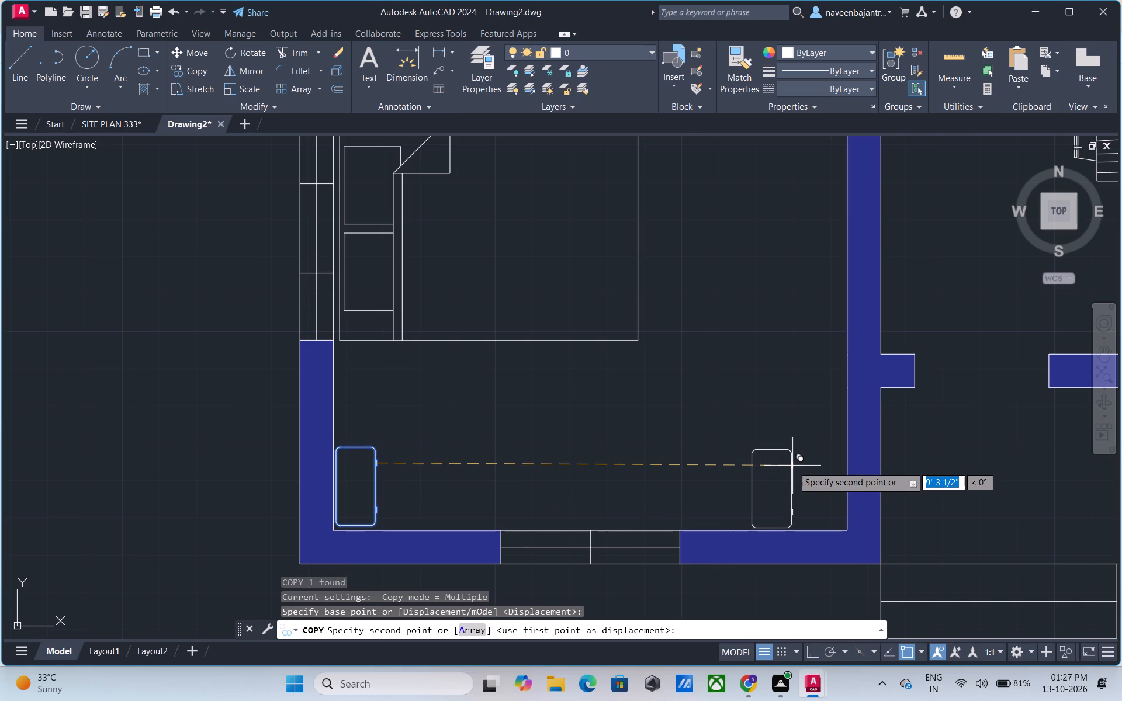
middle_click_drag(704, 436, 465, 391)
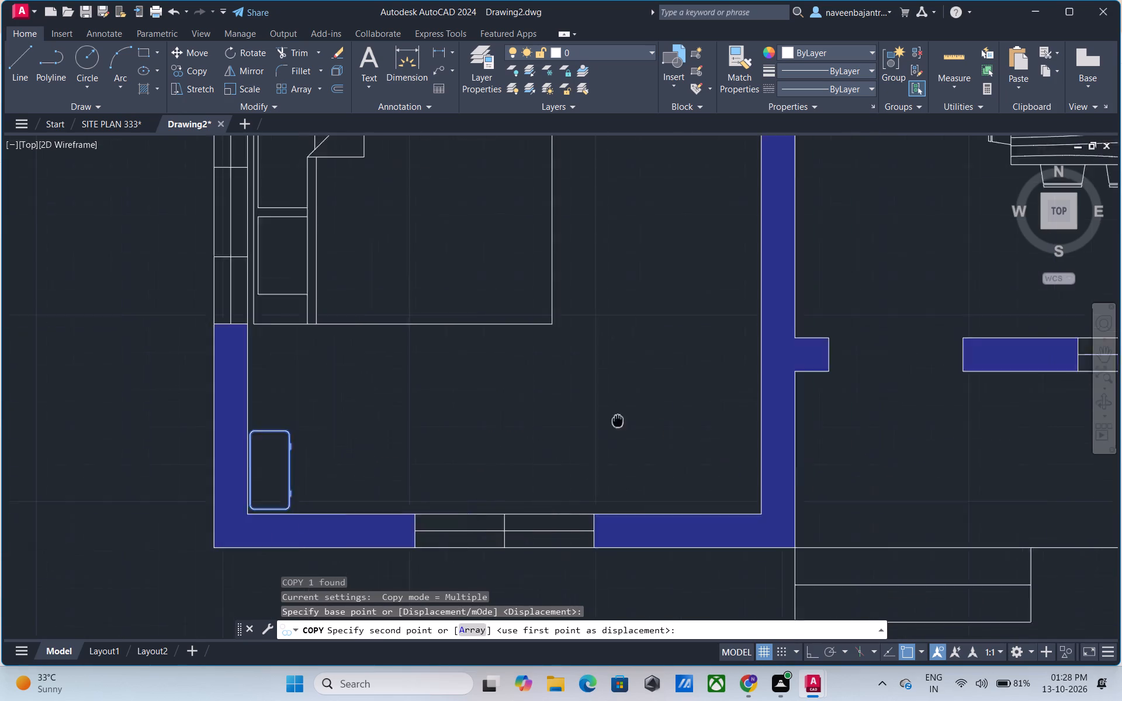
middle_click_drag(465, 391, 327, 366)
scroll(423, 377, "up", 2)
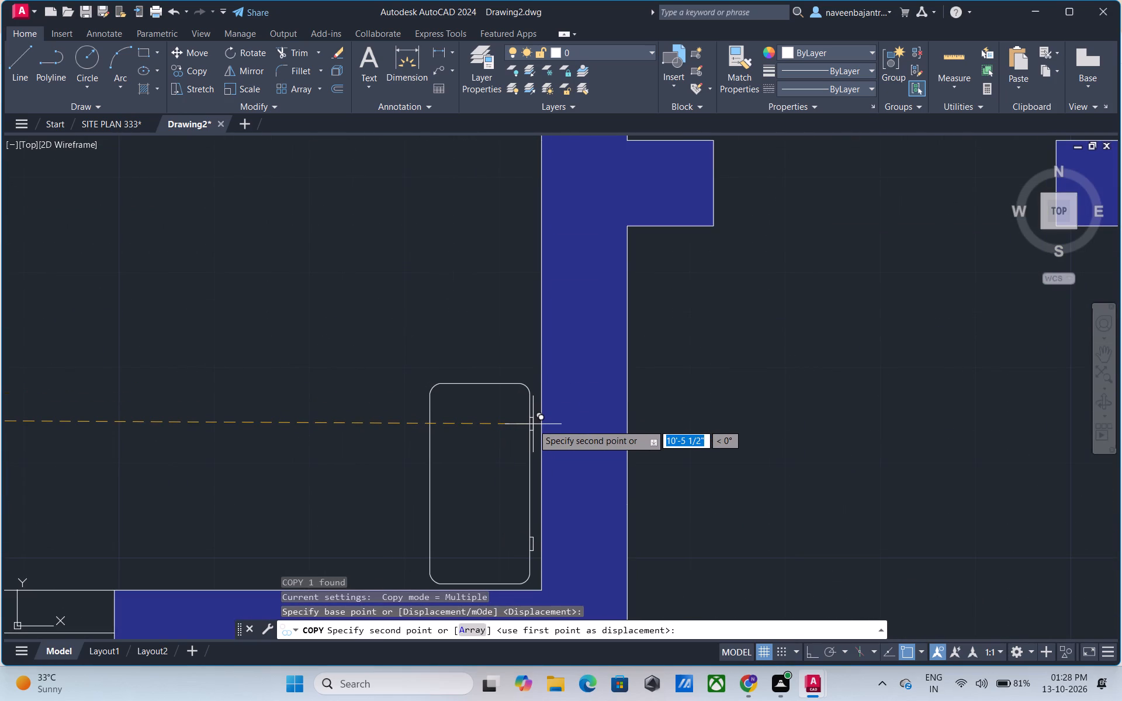
left_click(533, 425)
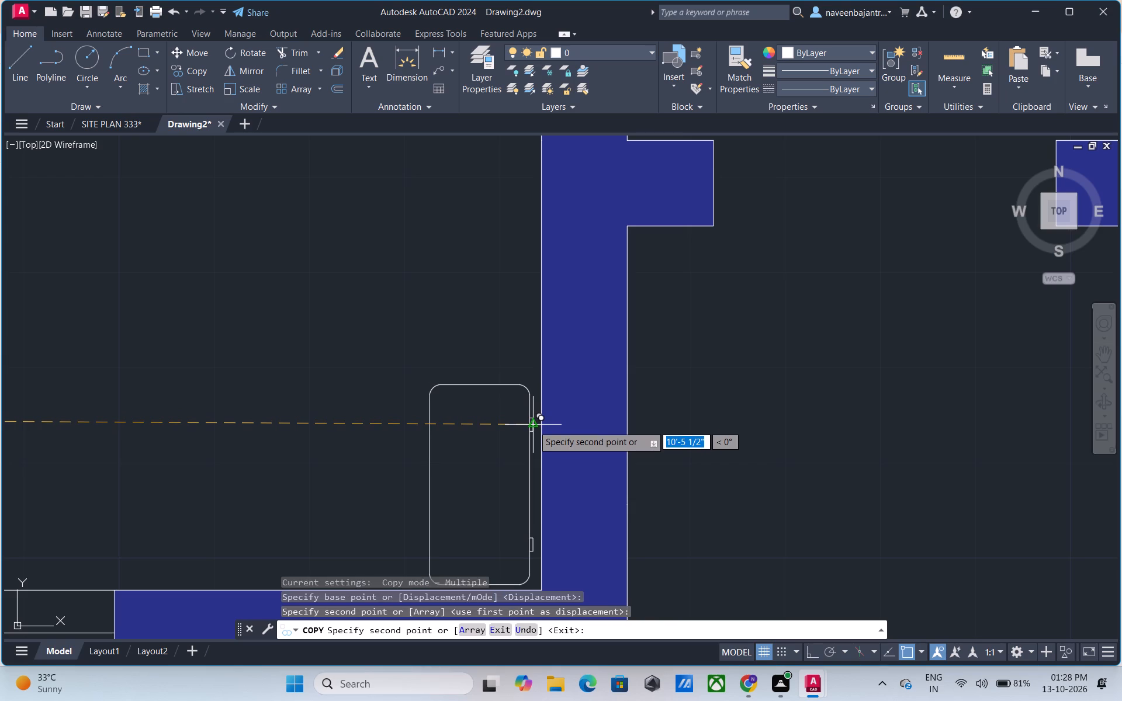
key("Escape")
Look over the whole floor plan, from the southwest bedroom up to the kitchen, toilets and northeast bedroom, to check the furniture layout.
scroll(620, 466, "down", 4)
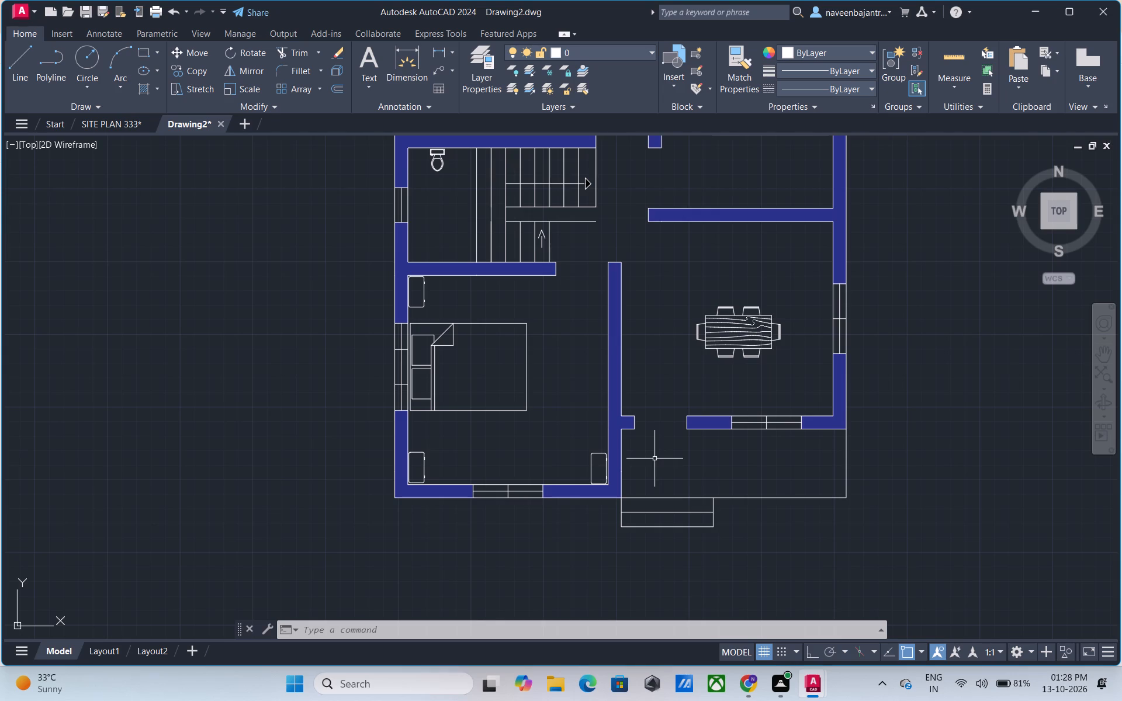
scroll(654, 459, "down", 1)
middle_click_drag(654, 459, 642, 491)
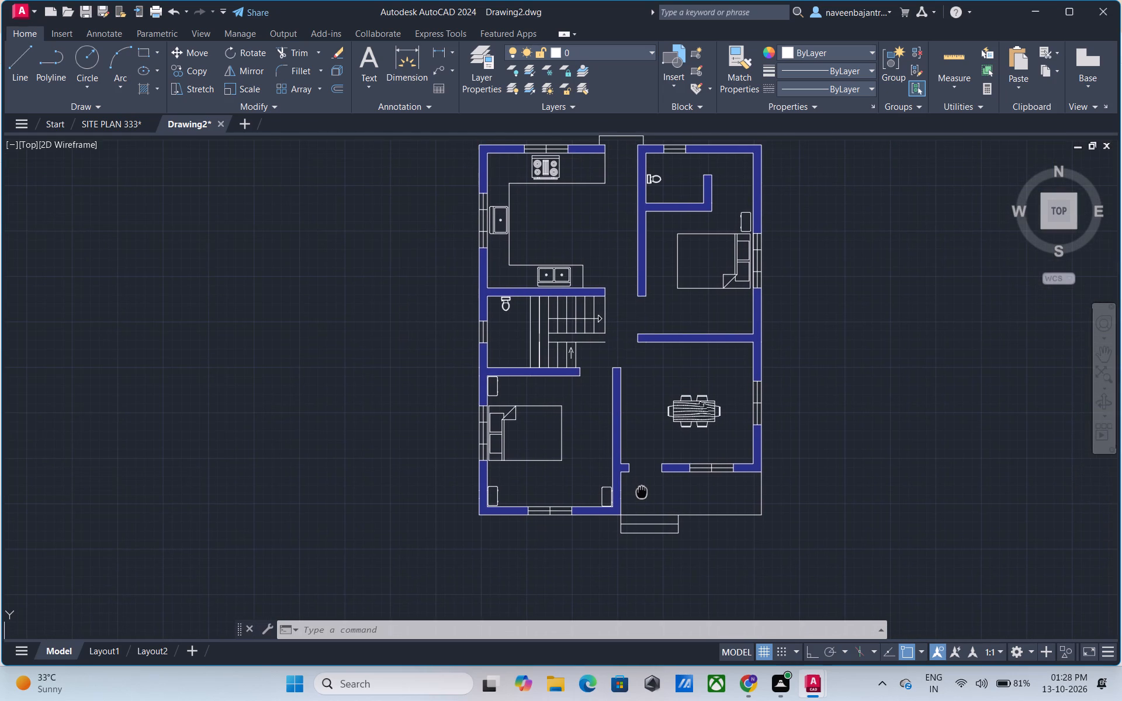
middle_click_drag(642, 491, 642, 492)
scroll(640, 492, "down", 1)
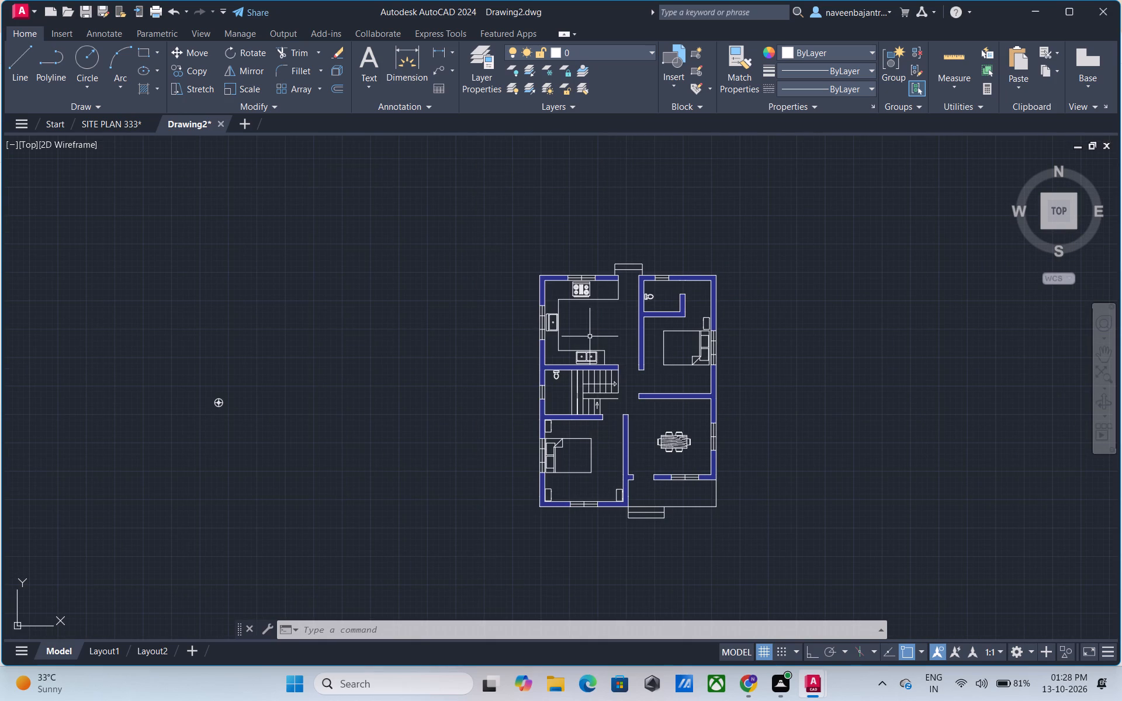
middle_click_drag(590, 335, 604, 398)
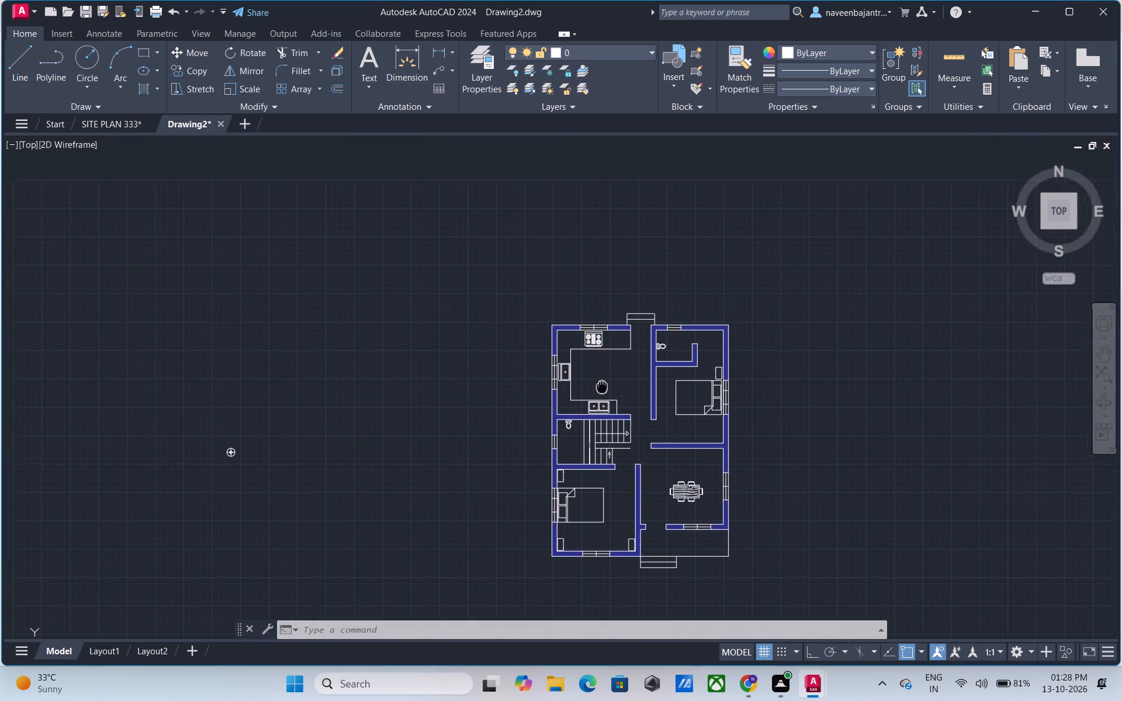
middle_click_drag(604, 398, 610, 428)
scroll(602, 339, "up", 2)
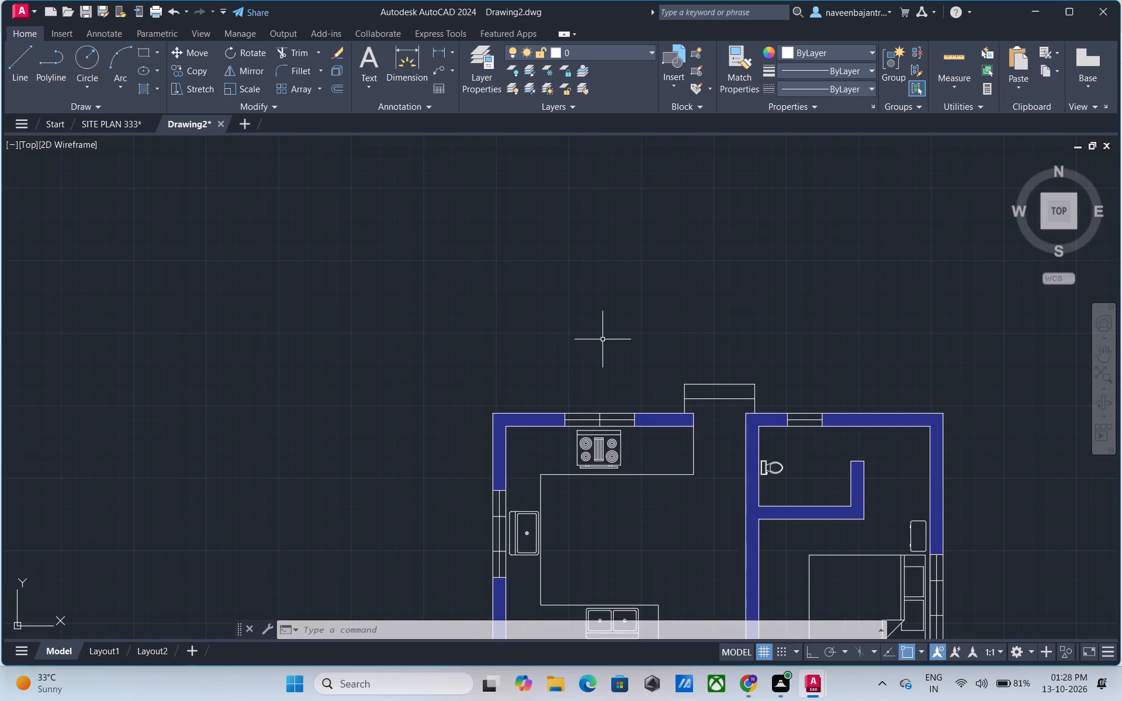
middle_click_drag(599, 378, 593, 240)
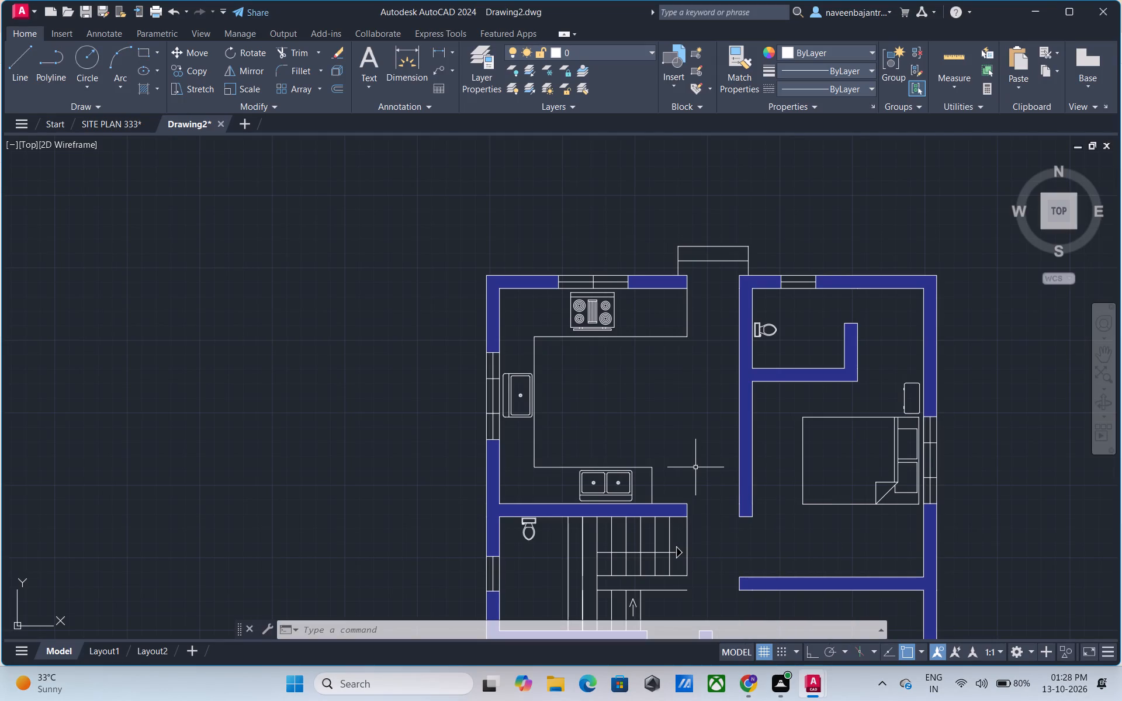
middle_click_drag(695, 467, 575, 370)
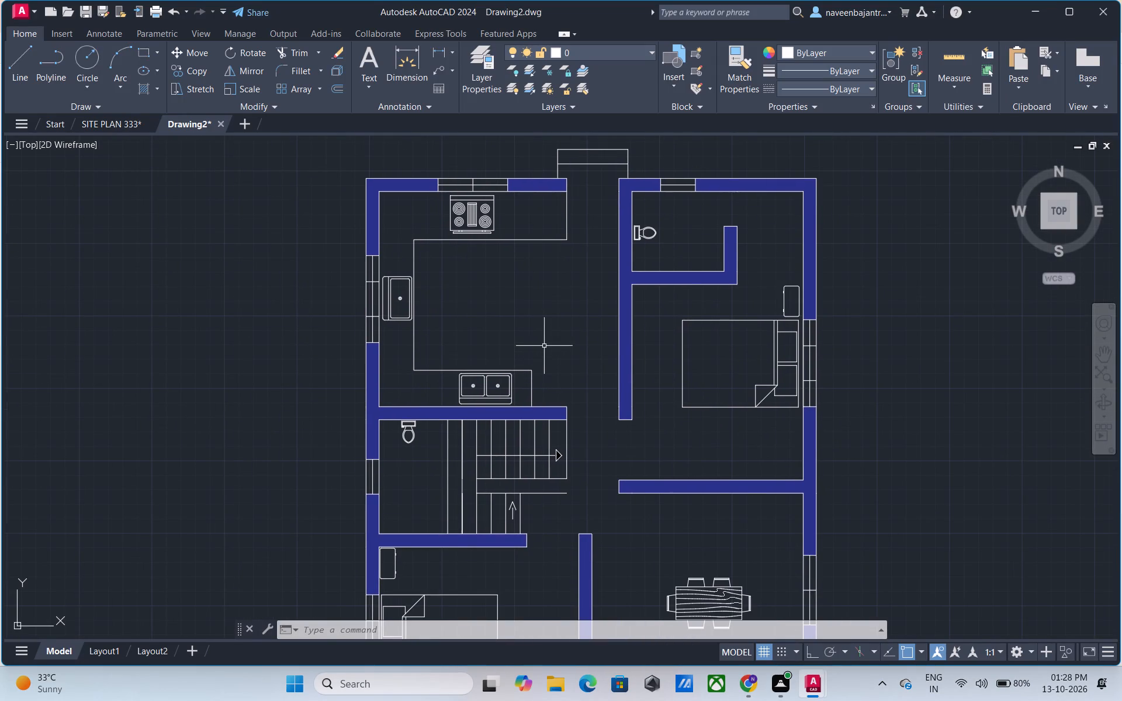
Open DesignCenter and browse its folder tree past the Home - Space Planner drawing, looking through the other sample drawings and program folders.
type("dc")
key("space")
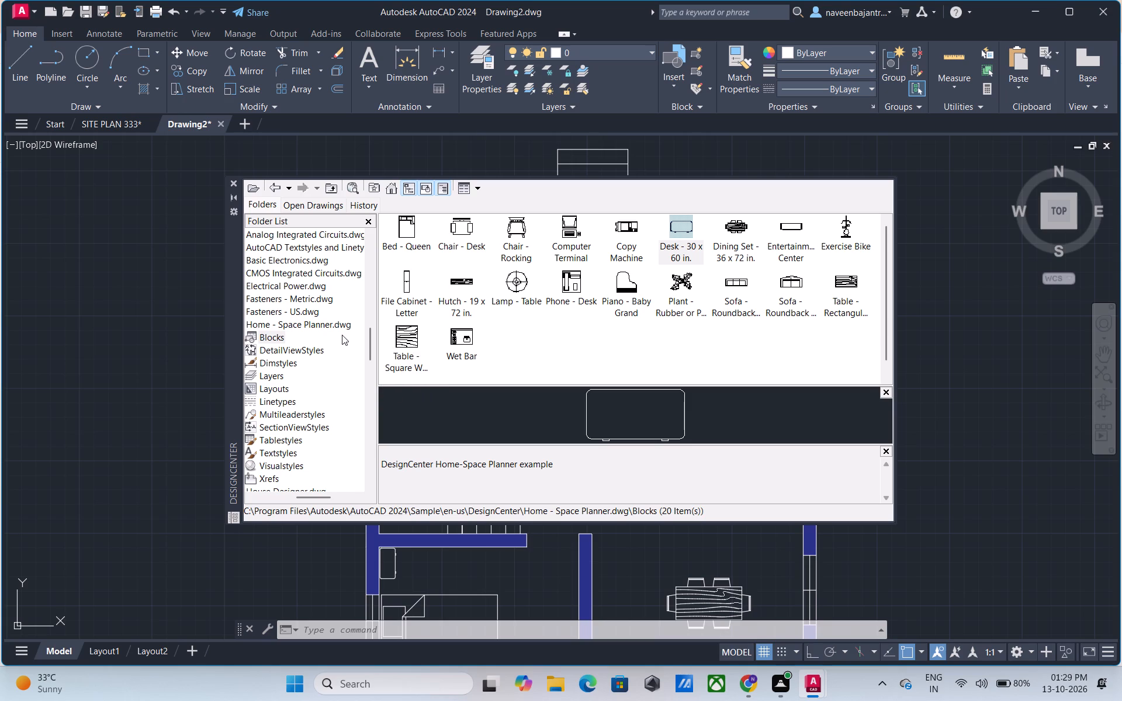
scroll(342, 335, "down", 1)
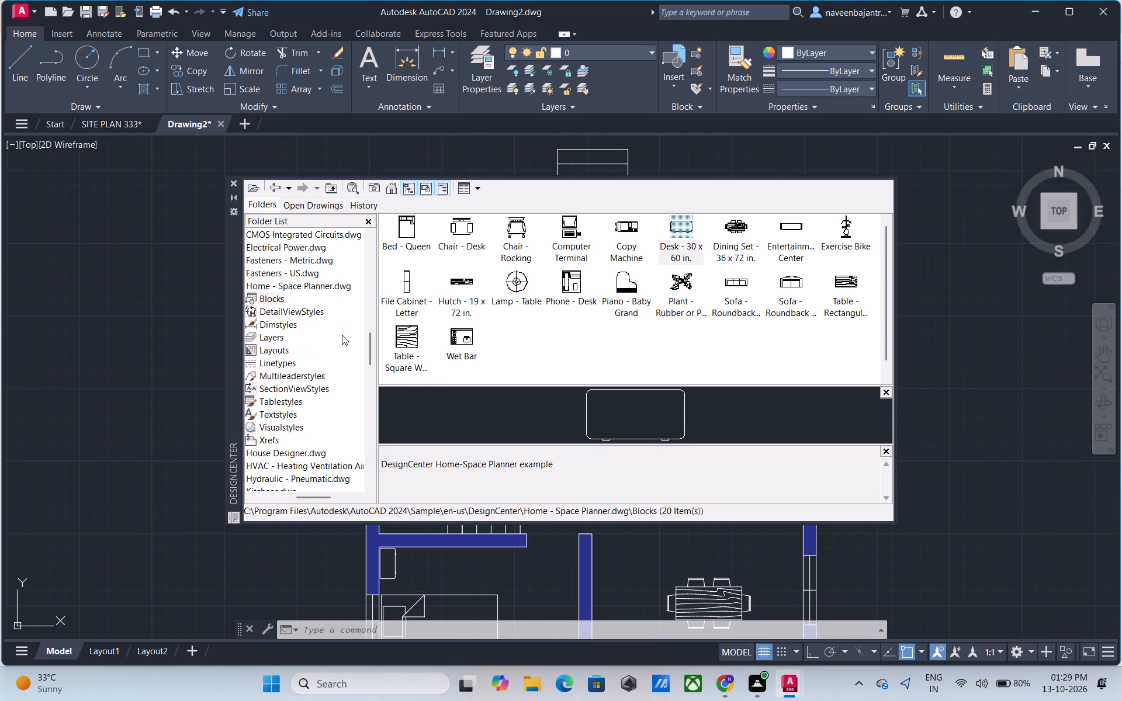
scroll(342, 335, "down", 1)
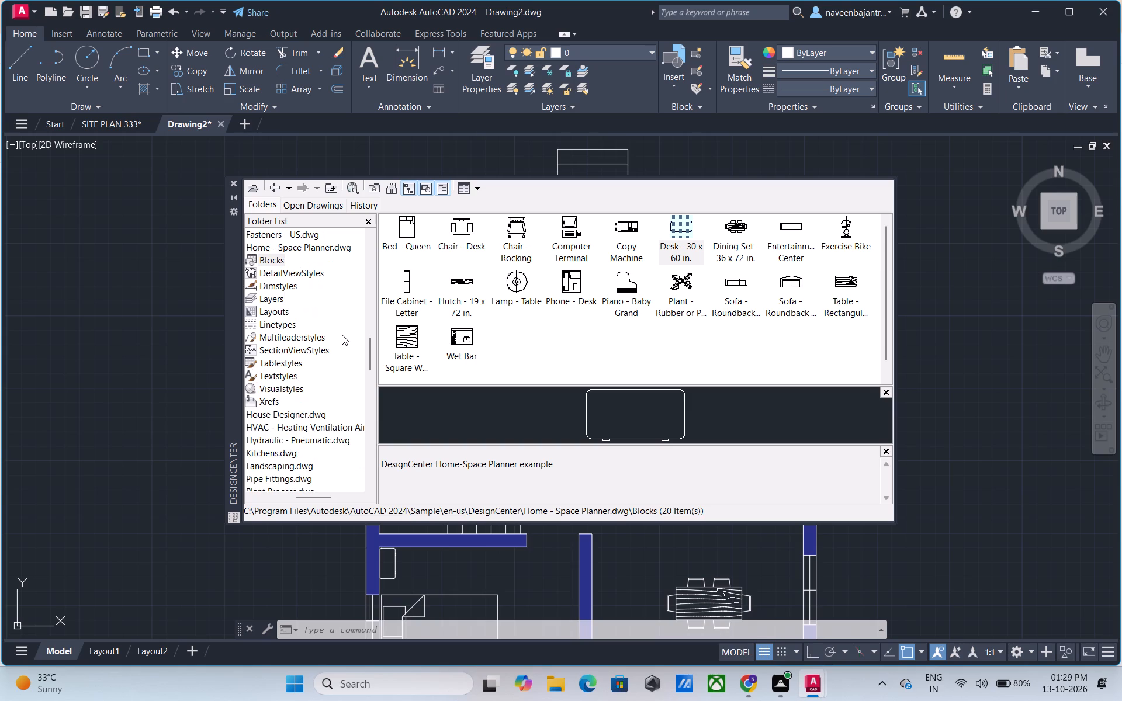
scroll(342, 335, "down", 1)
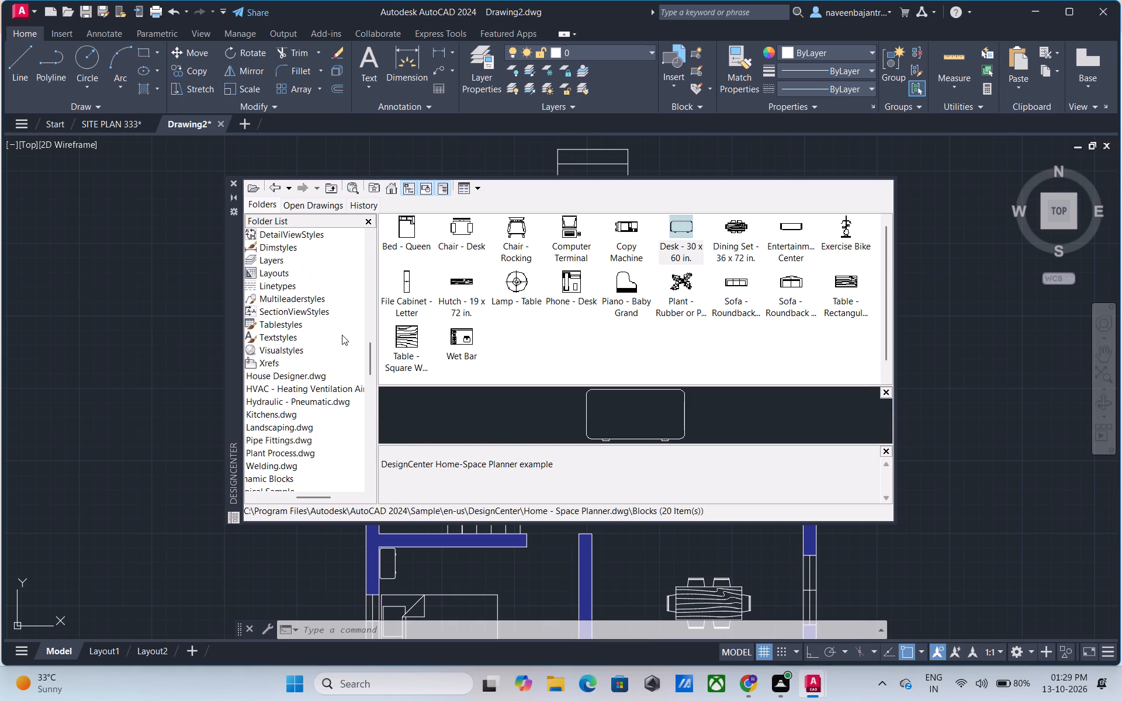
scroll(342, 335, "down", 1)
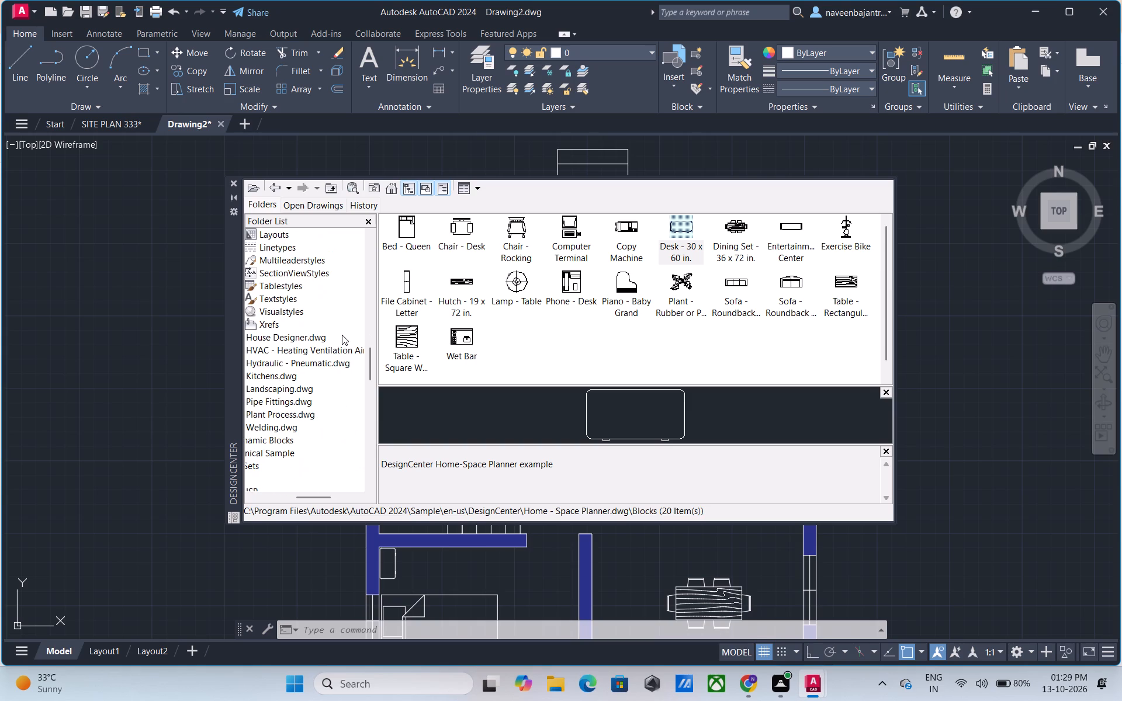
scroll(342, 335, "down", 2)
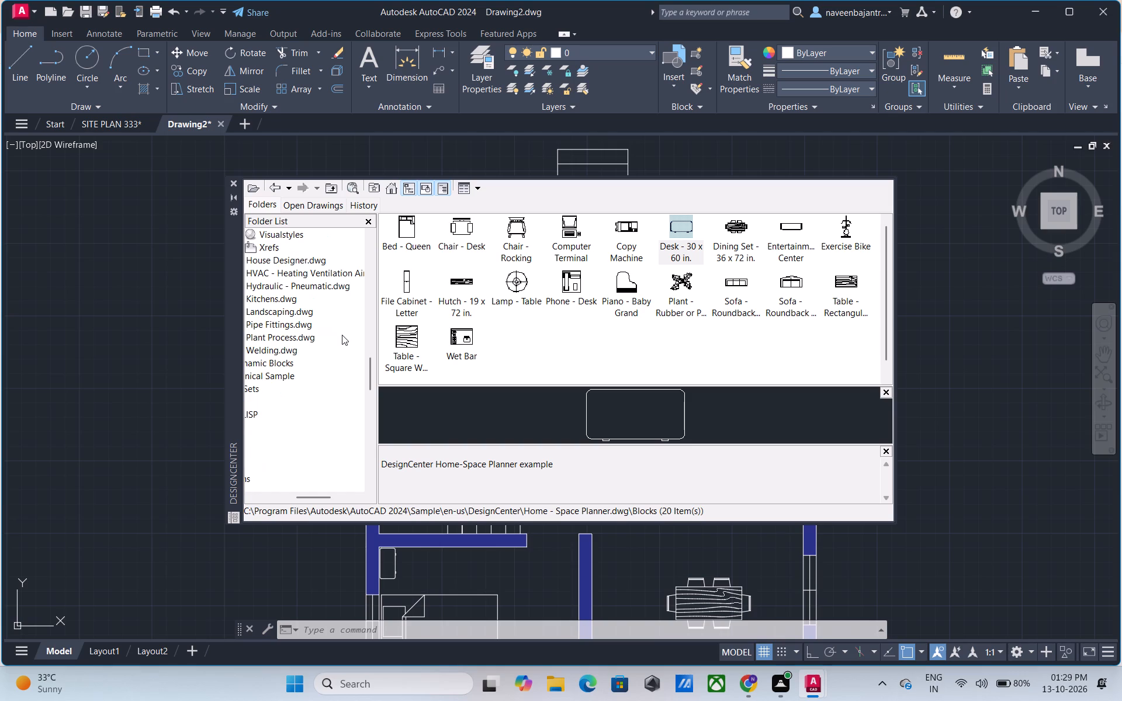
scroll(342, 335, "down", 1)
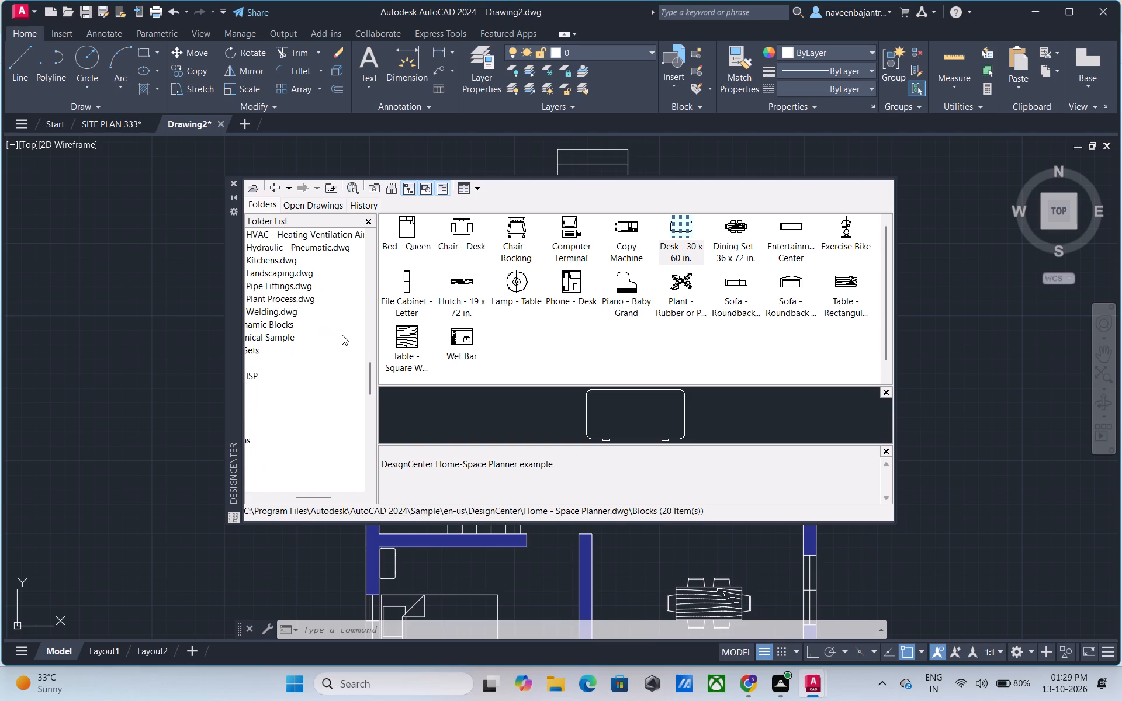
left_click_drag(317, 497, 308, 498)
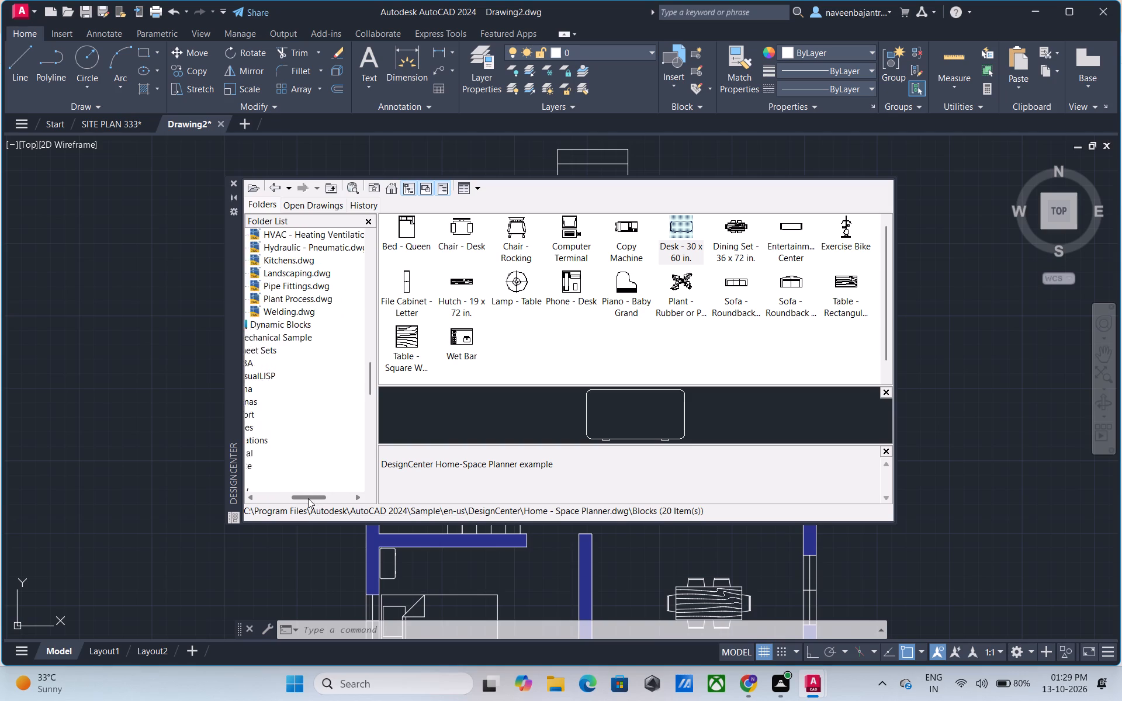
left_click_drag(308, 498, 300, 498)
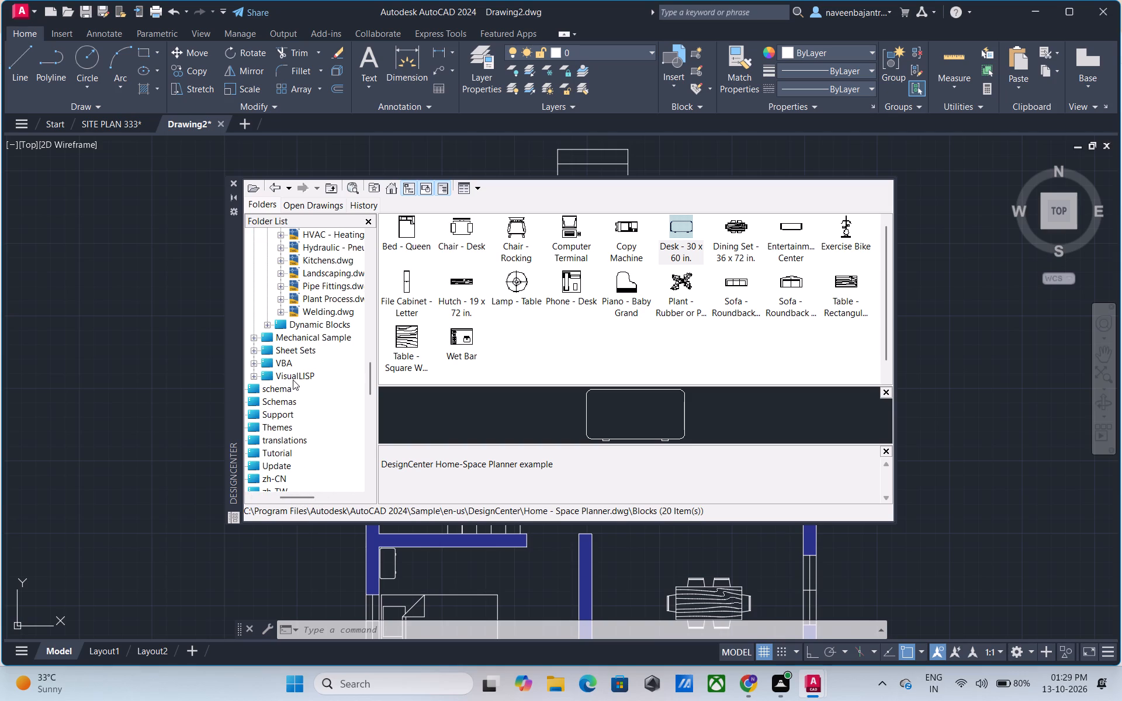
scroll(293, 380, "down", 1)
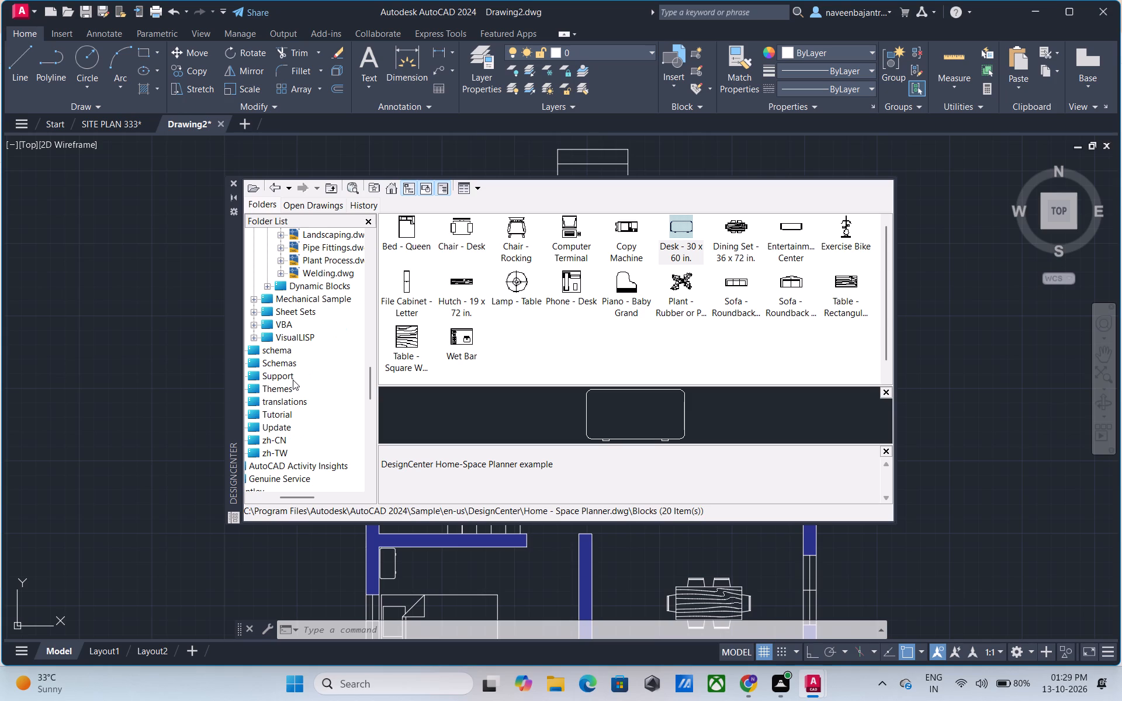
scroll(293, 380, "down", 1)
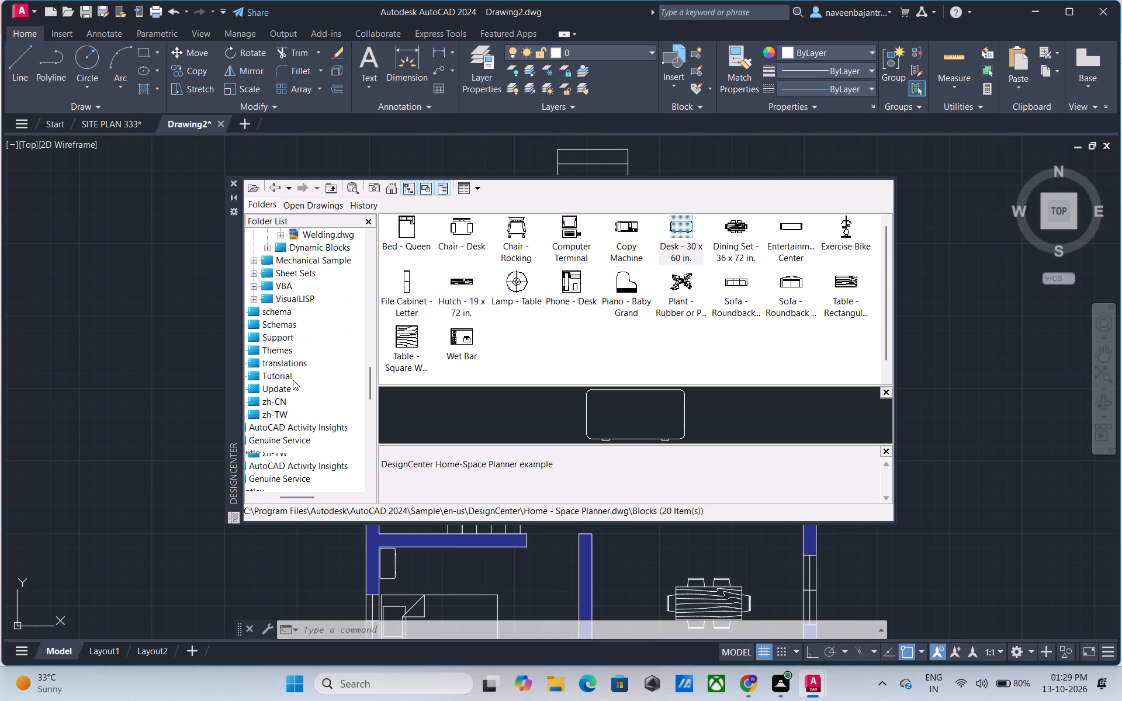
scroll(293, 380, "down", 1)
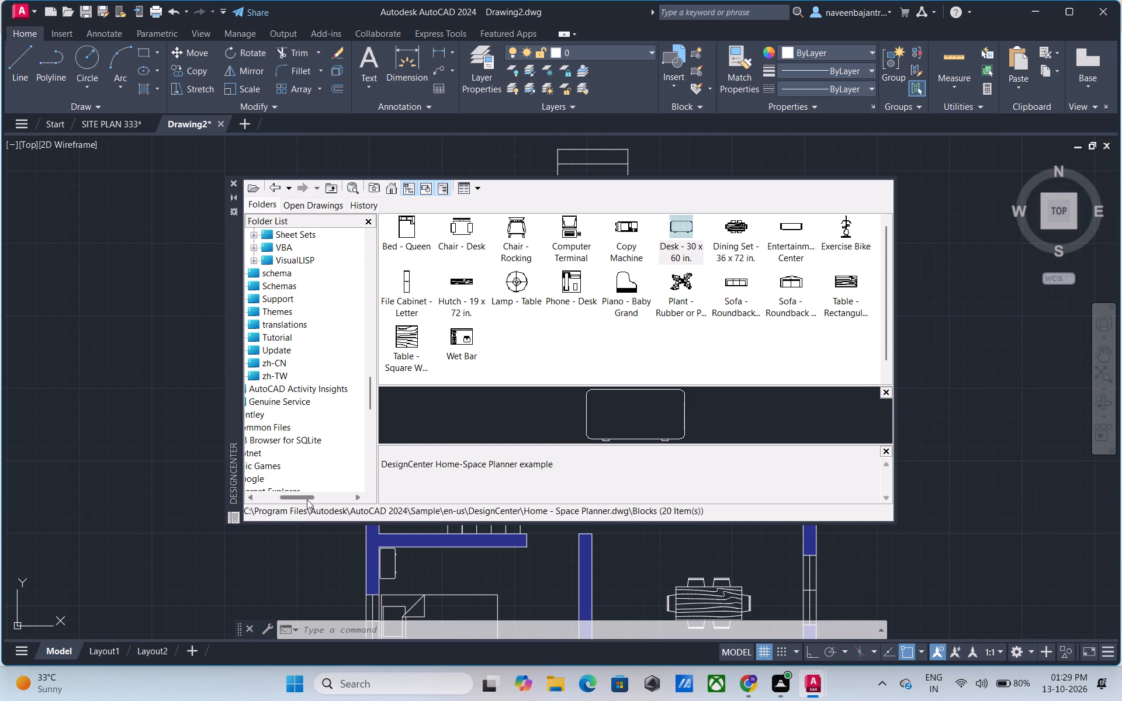
left_click_drag(307, 498, 299, 498)
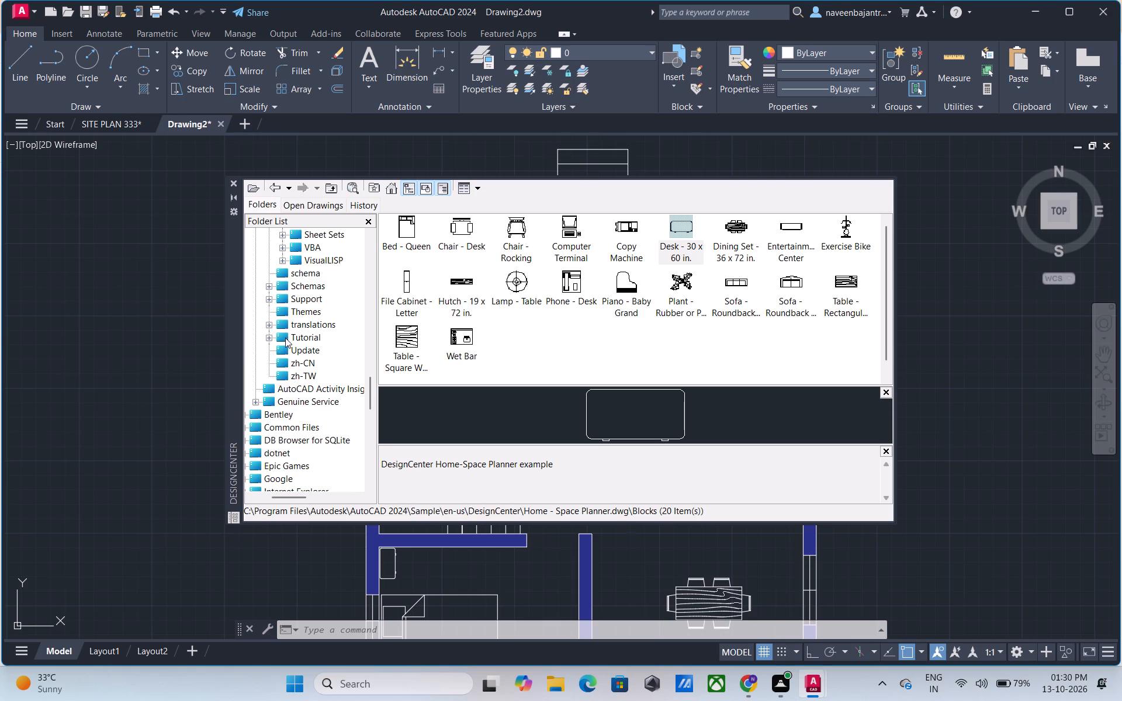
scroll(289, 334, "down", 1)
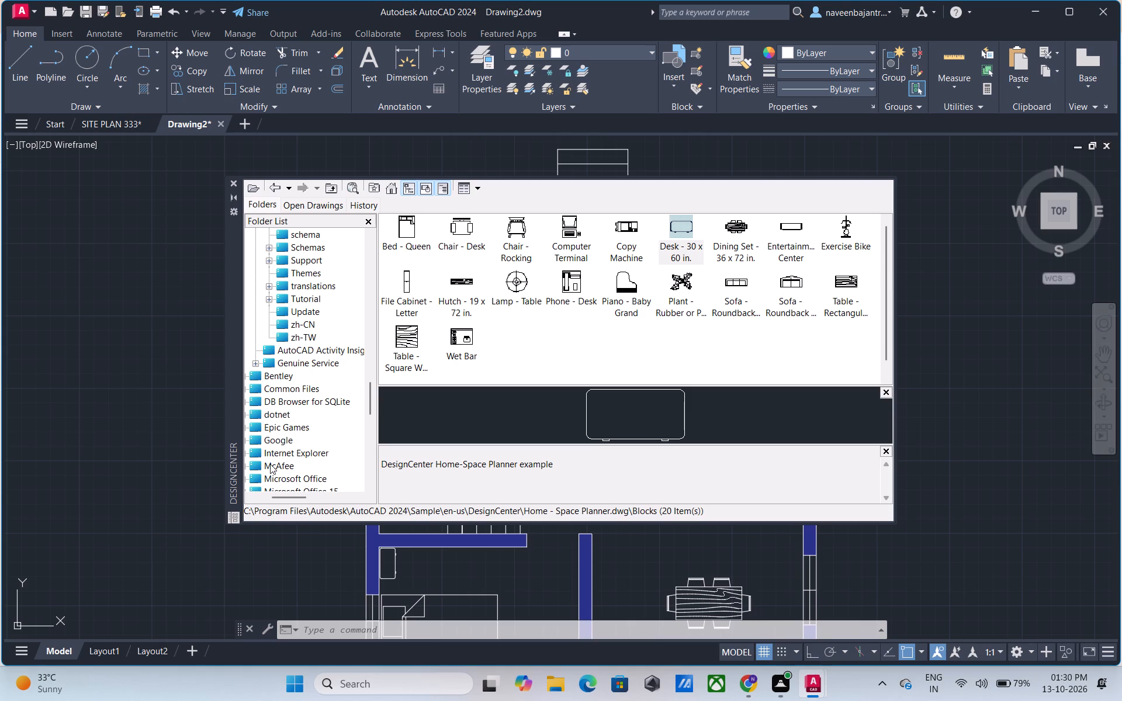
left_click(290, 498)
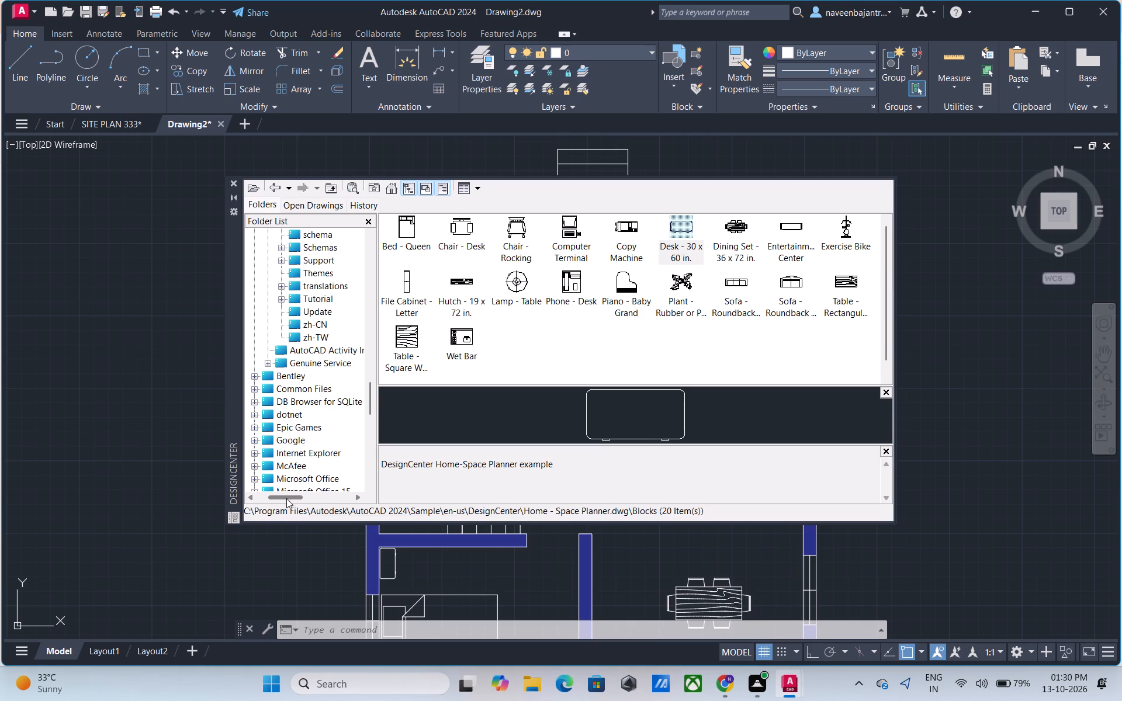
scroll(297, 441, "down", 1)
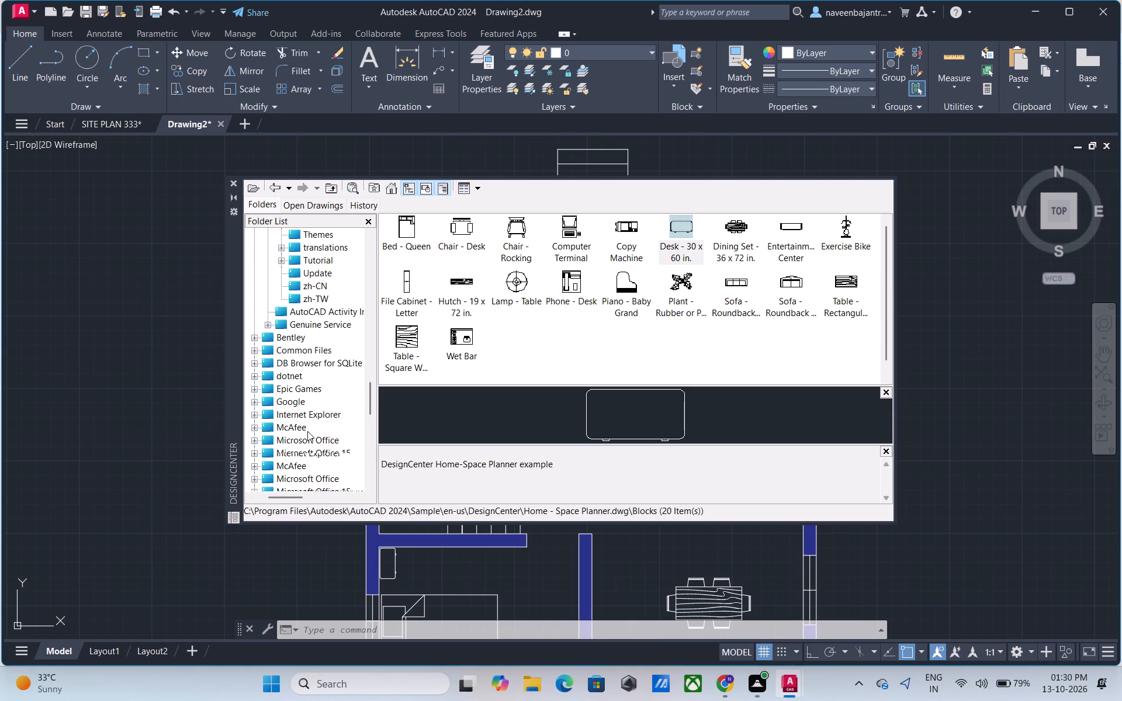
scroll(307, 431, "down", 1)
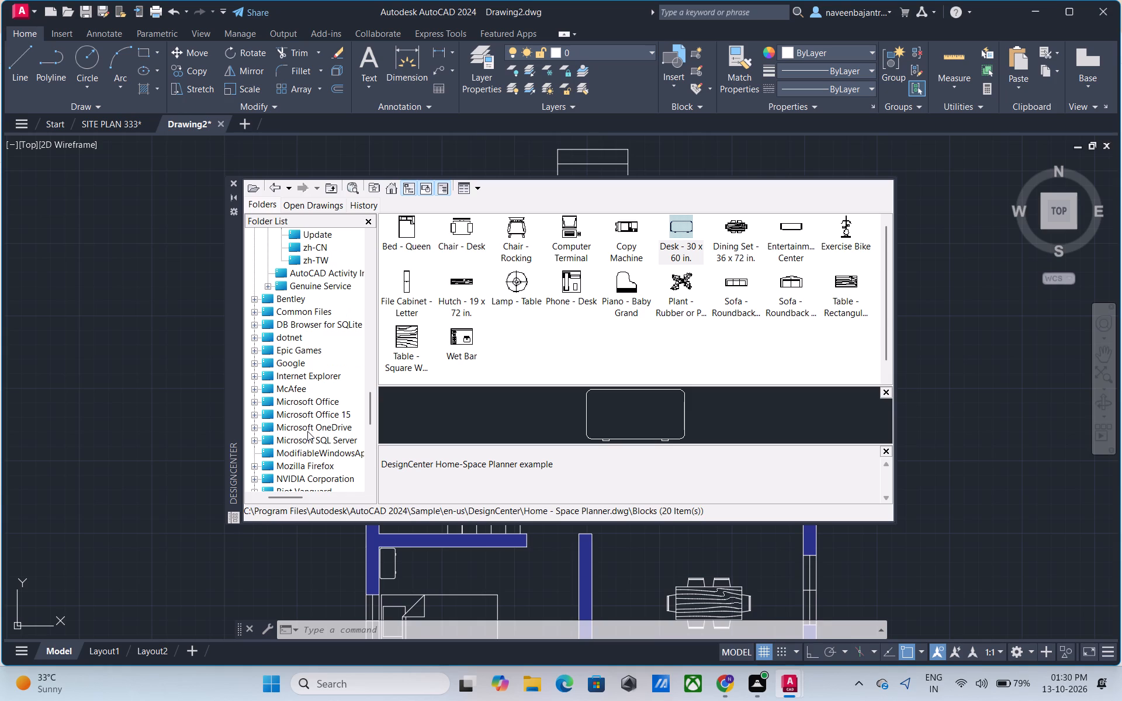
scroll(307, 431, "down", 1)
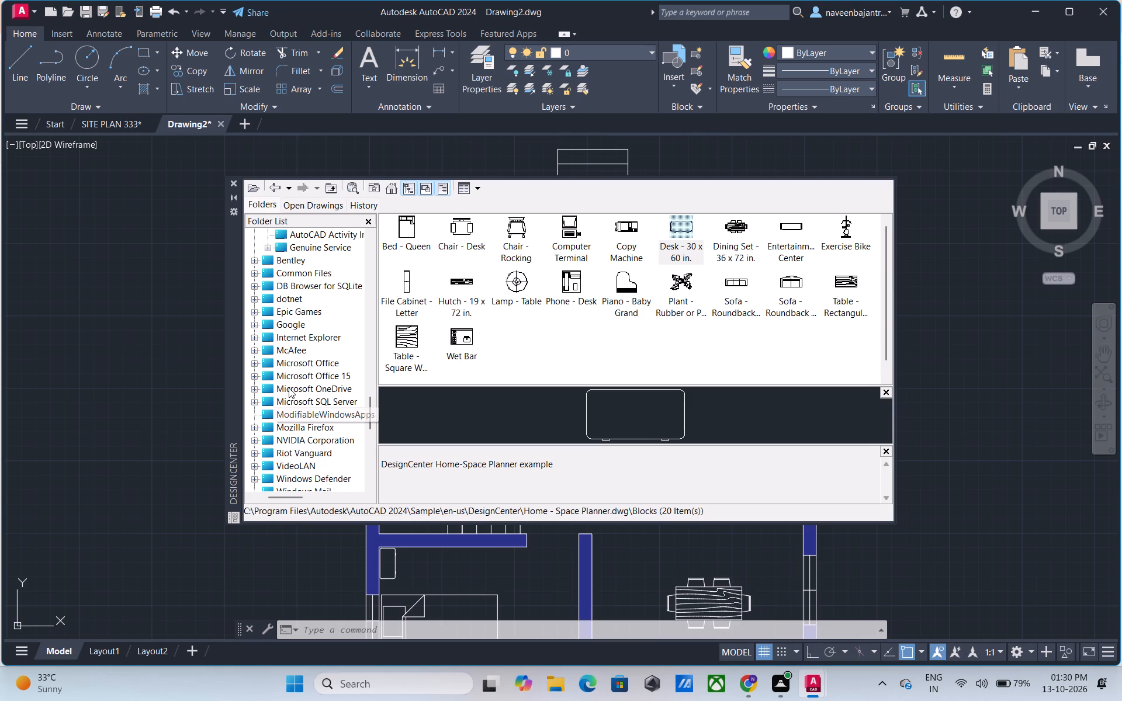
scroll(295, 387, "down", 1)
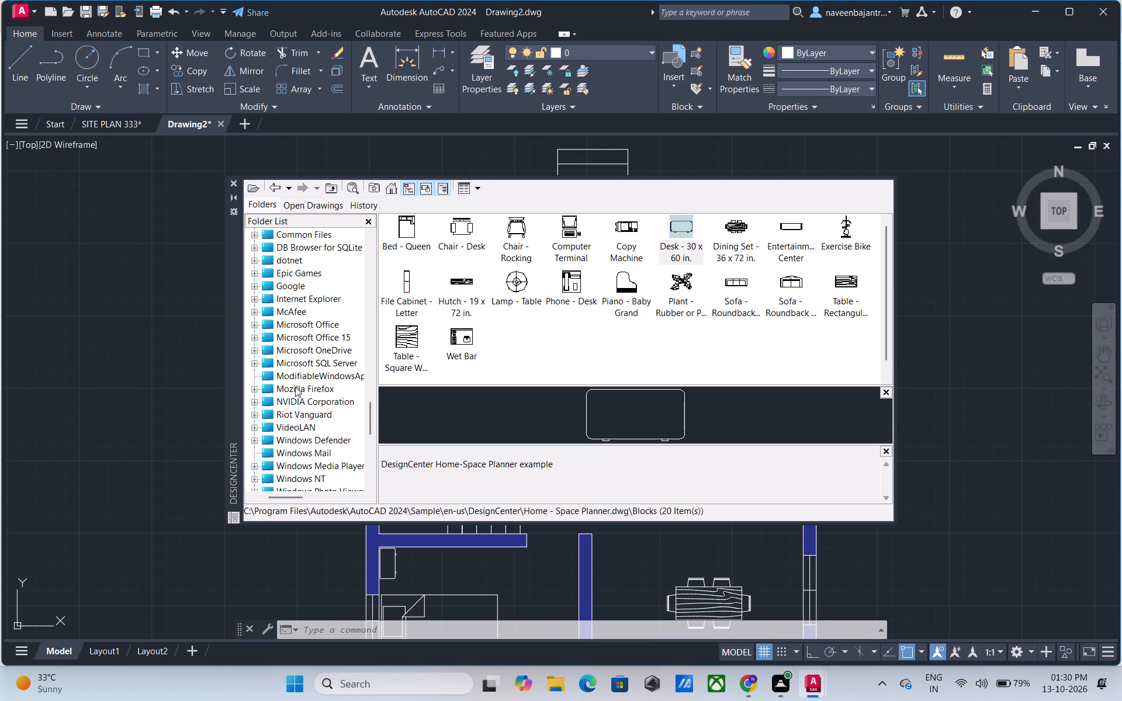
Look through the rest of the DesignCenter folder tree, from the remaining program folders to the other drives and desktop folders, for block sources.
scroll(295, 387, "down", 1)
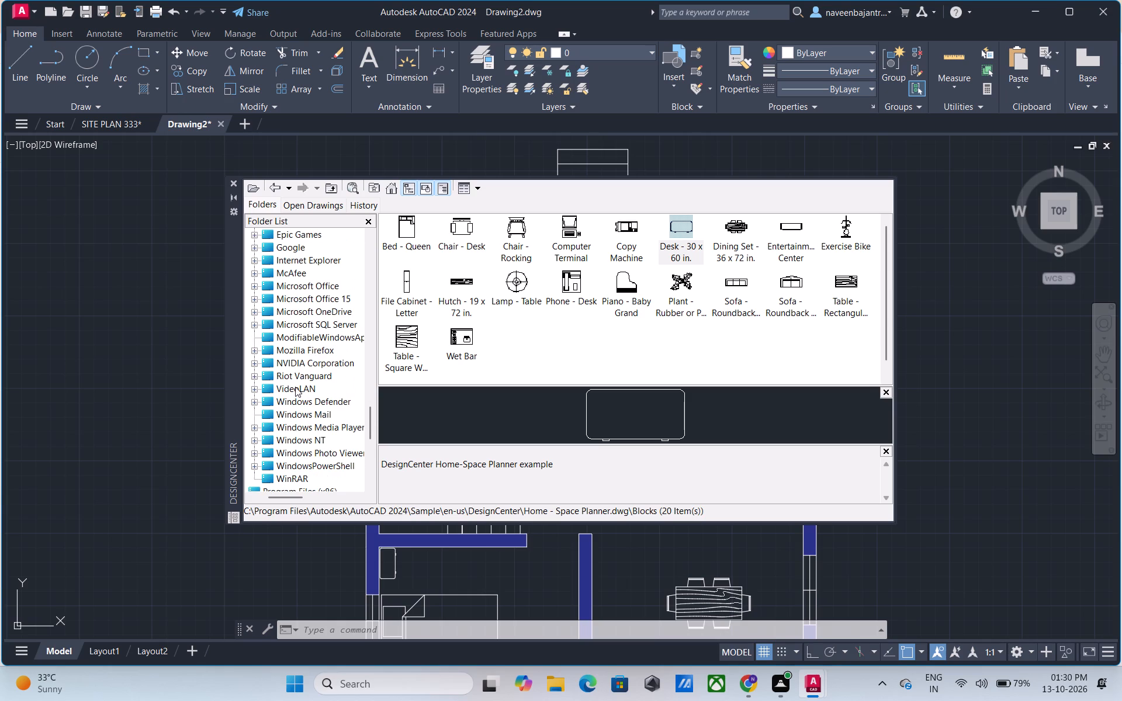
scroll(295, 387, "down", 1)
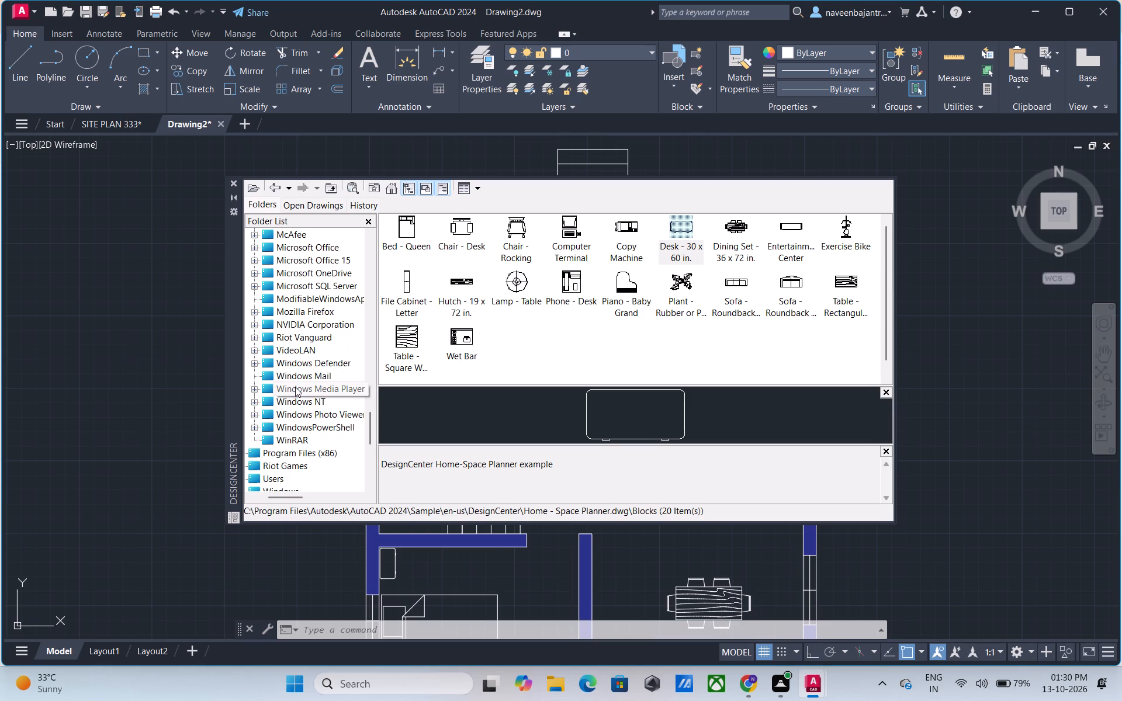
left_click(285, 495)
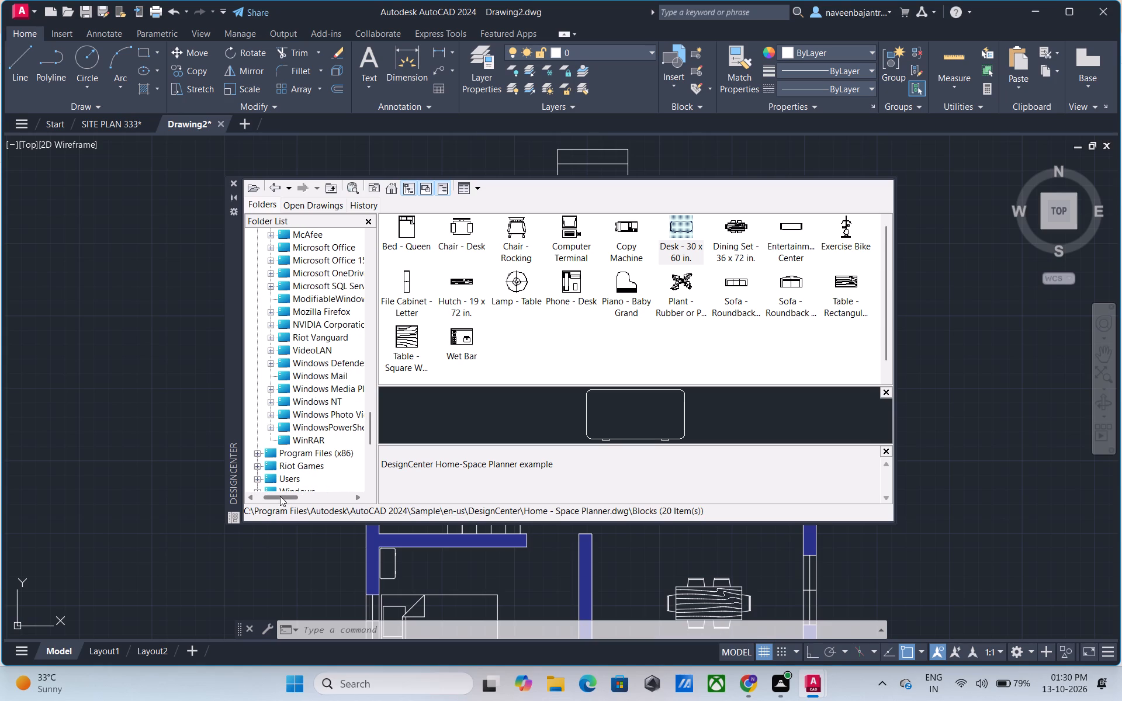
scroll(281, 456, "down", 1)
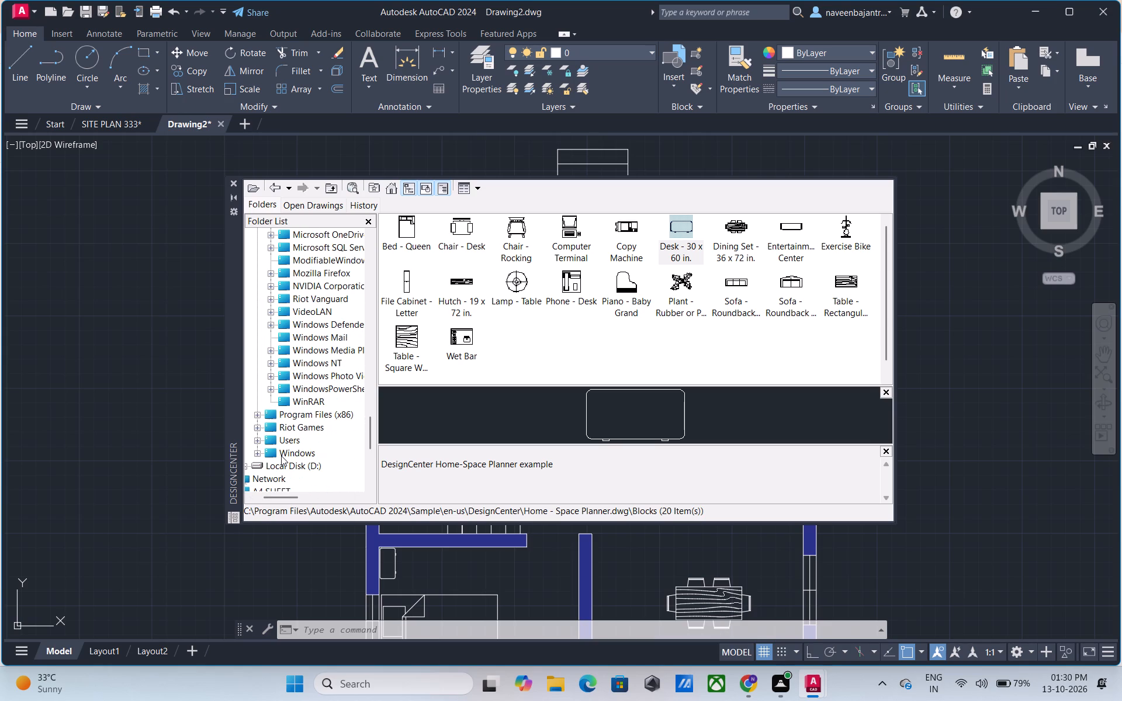
scroll(281, 456, "down", 1)
left_click_drag(277, 495, 270, 498)
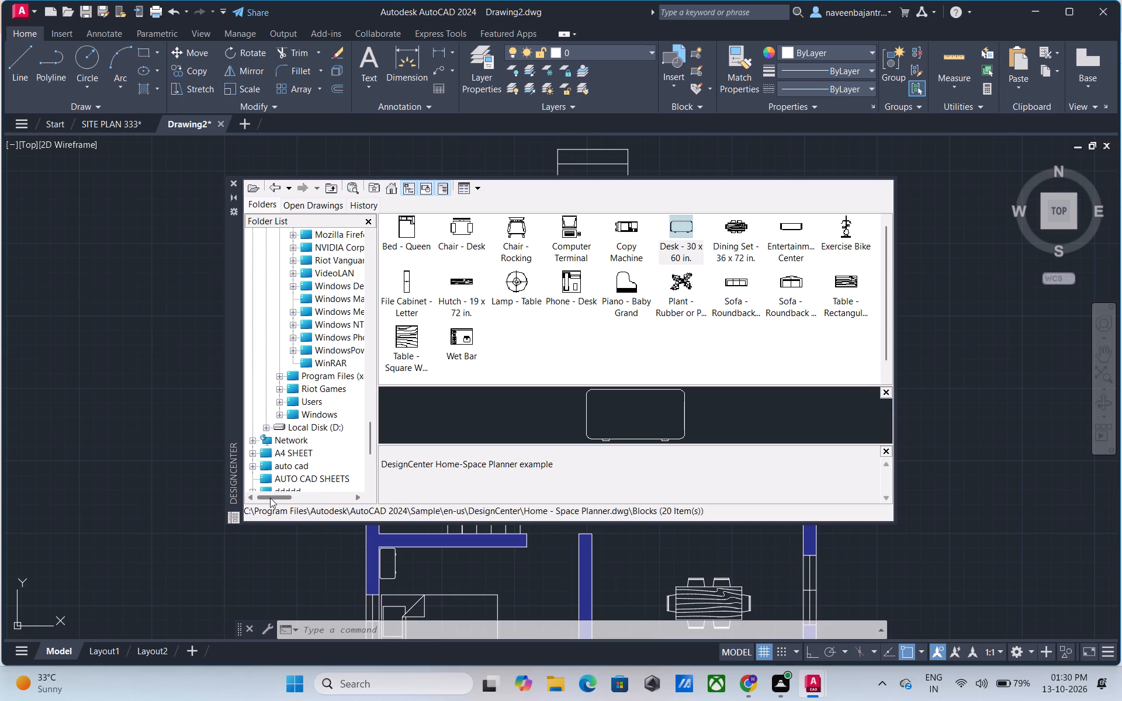
left_click_drag(270, 498, 269, 498)
scroll(299, 450, "down", 1)
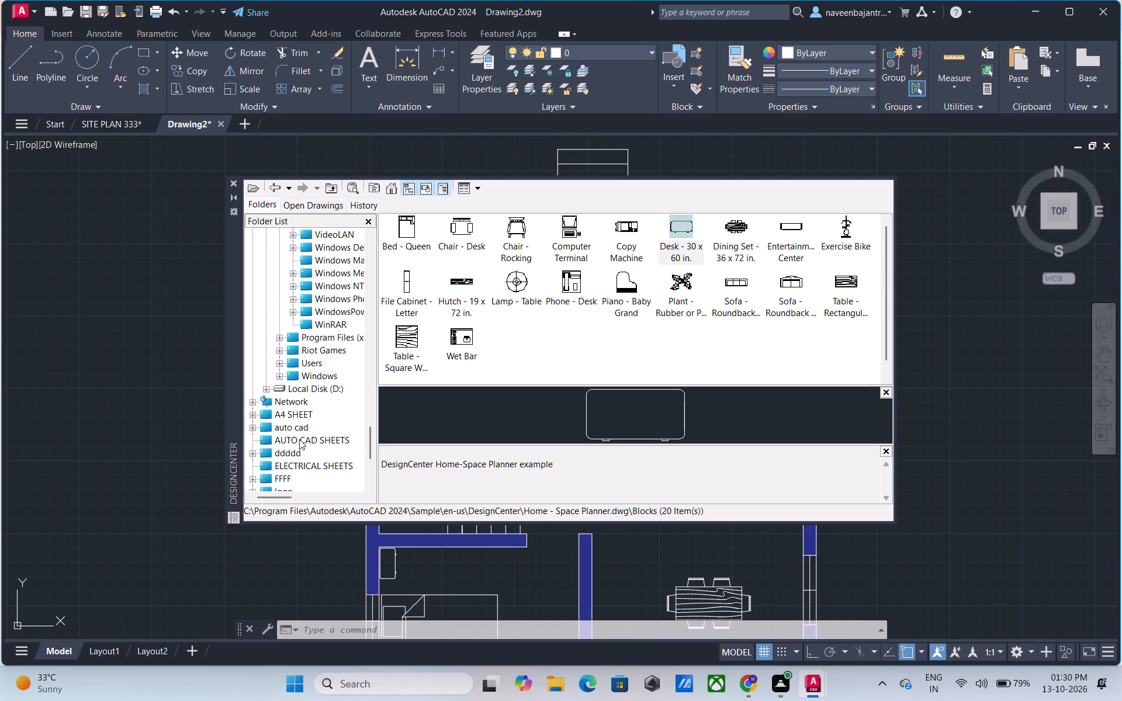
scroll(299, 437, "down", 1)
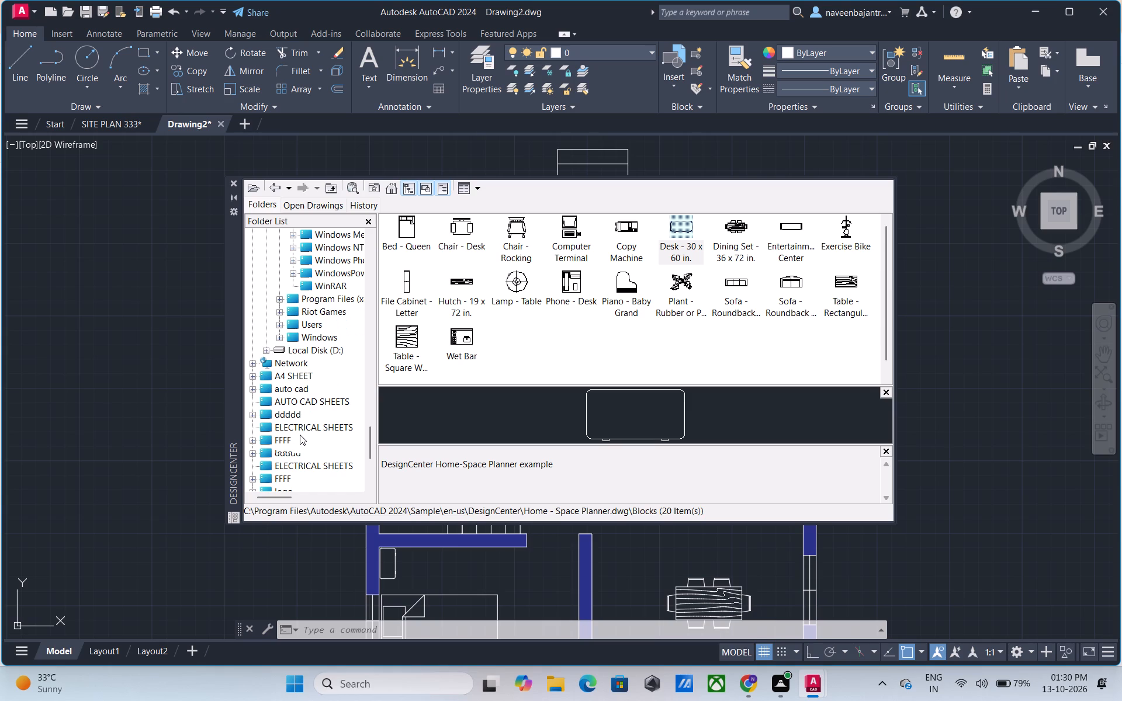
scroll(327, 404, "down", 1)
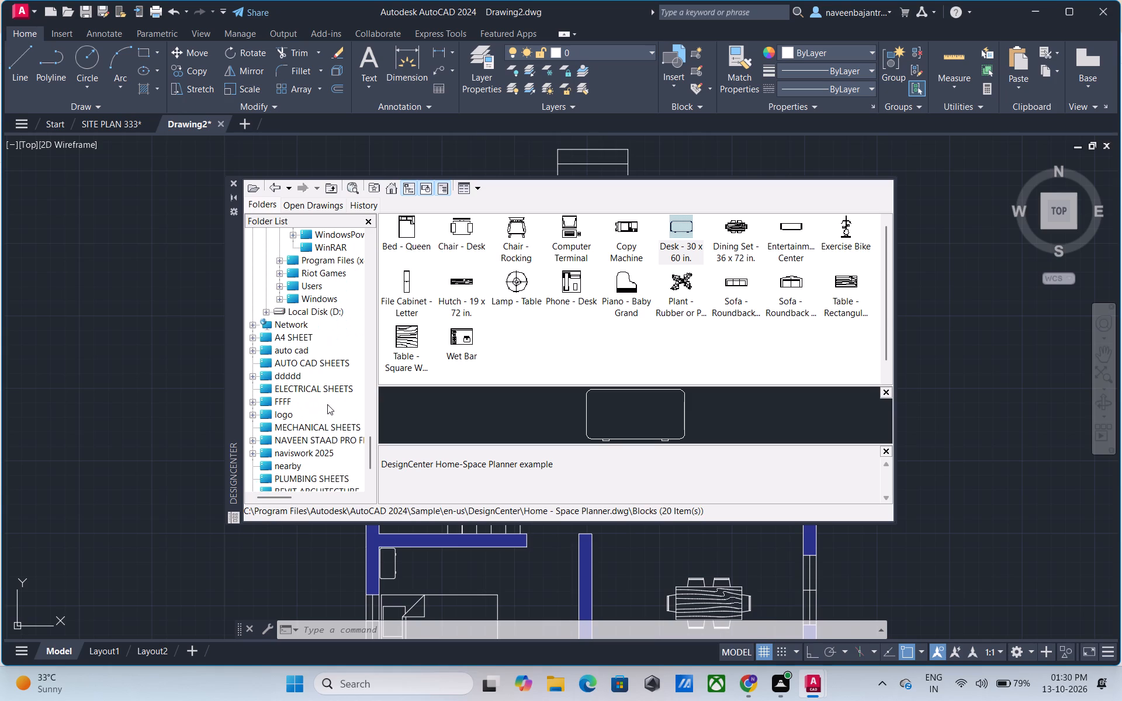
scroll(327, 404, "down", 2)
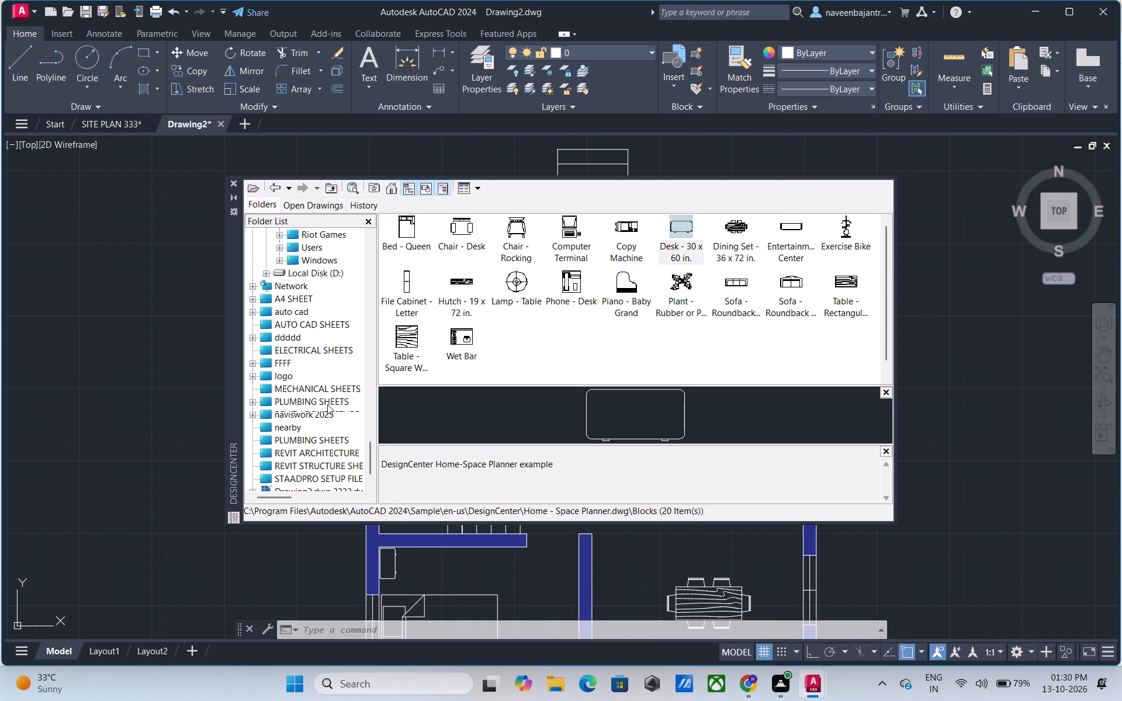
scroll(327, 404, "down", 1)
Go back through the DesignCenter folder tree to the sample drawings and look over those around Home - Space Planner, such as House Designer and Kitchens.
scroll(327, 404, "up", 1)
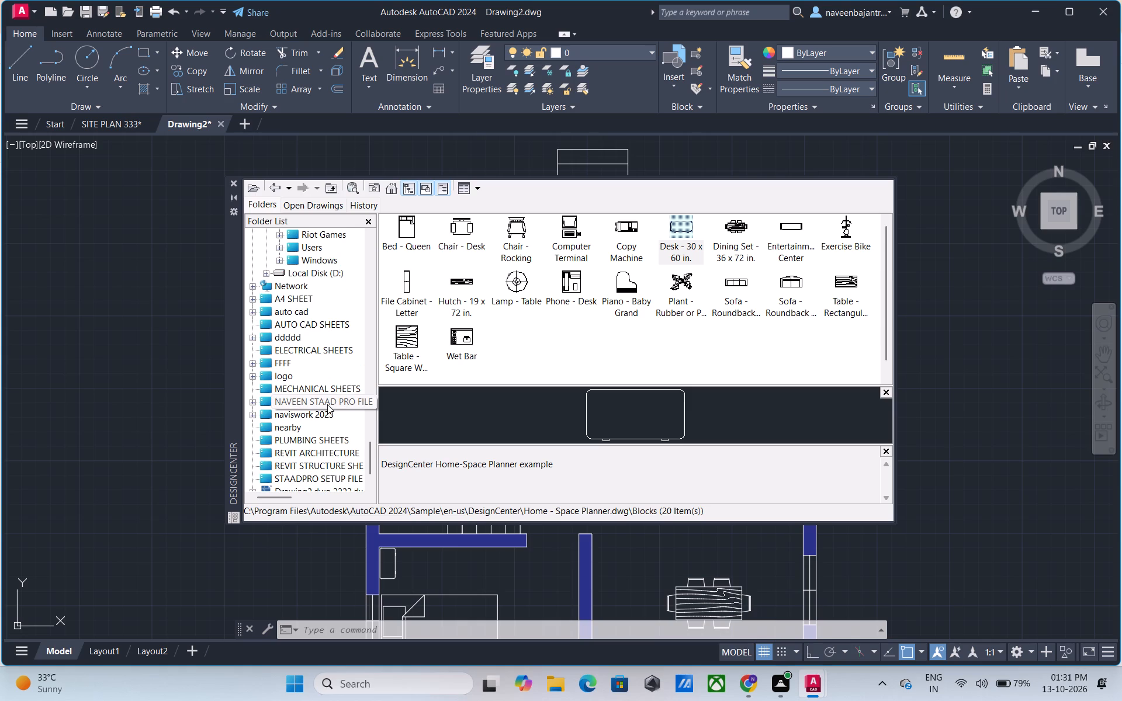
scroll(327, 404, "up", 2)
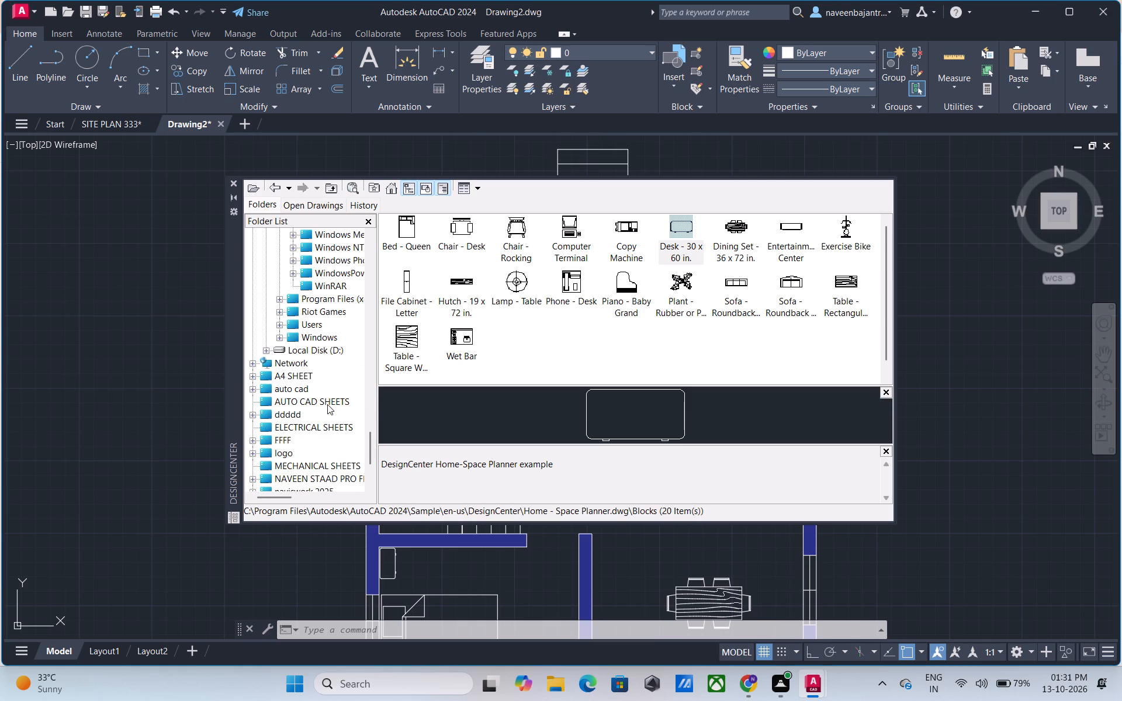
scroll(327, 404, "up", 2)
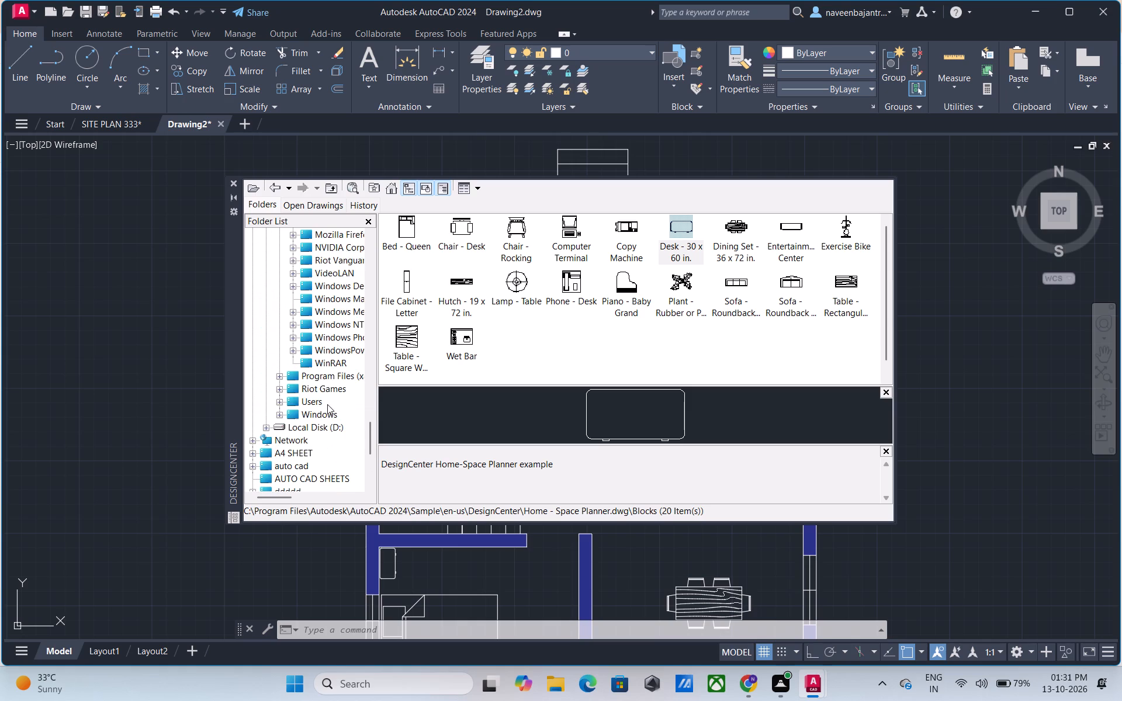
scroll(327, 404, "up", 1)
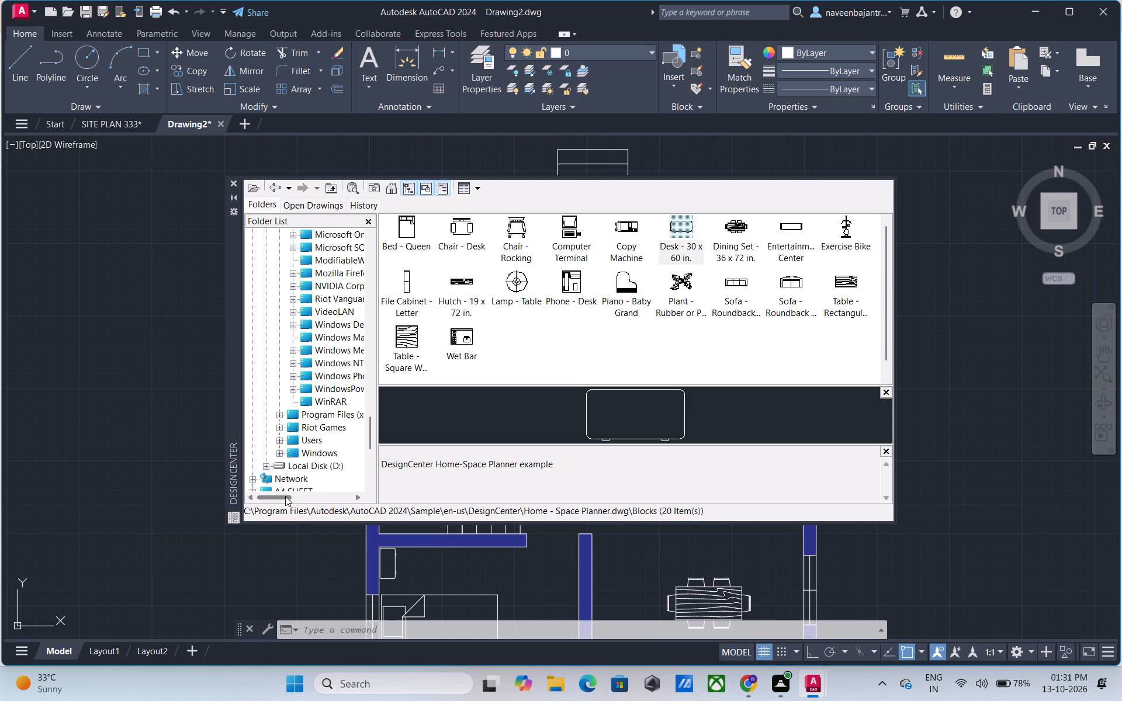
left_click_drag(285, 496, 293, 495)
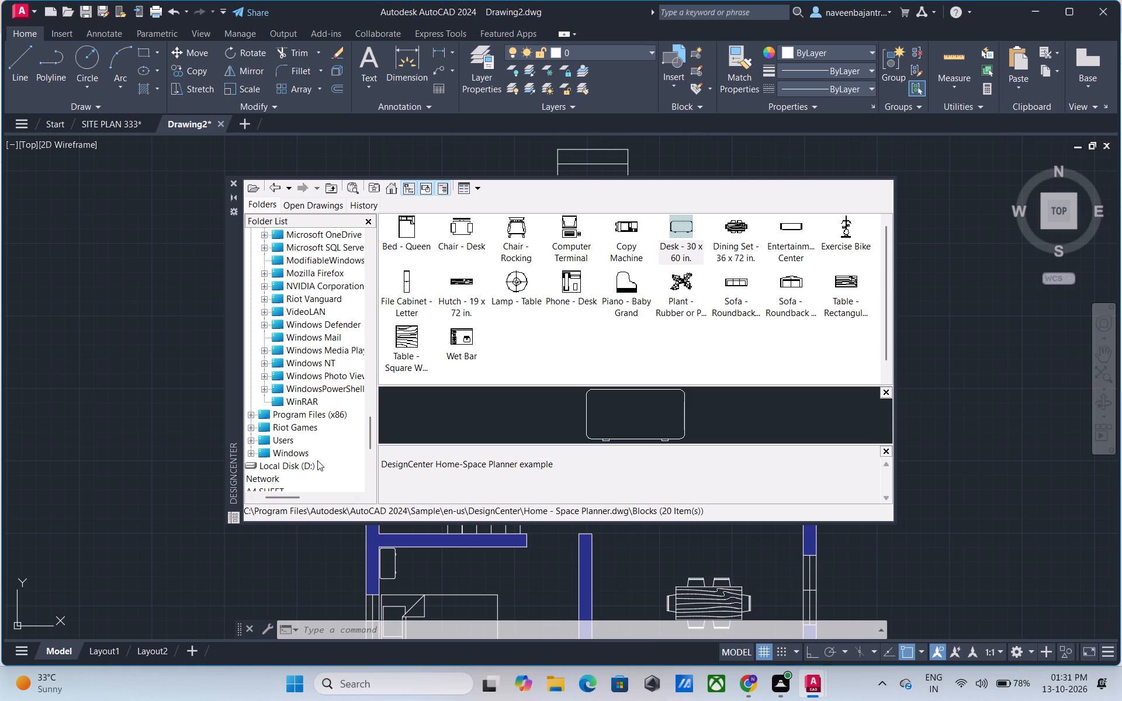
scroll(317, 460, "up", 1)
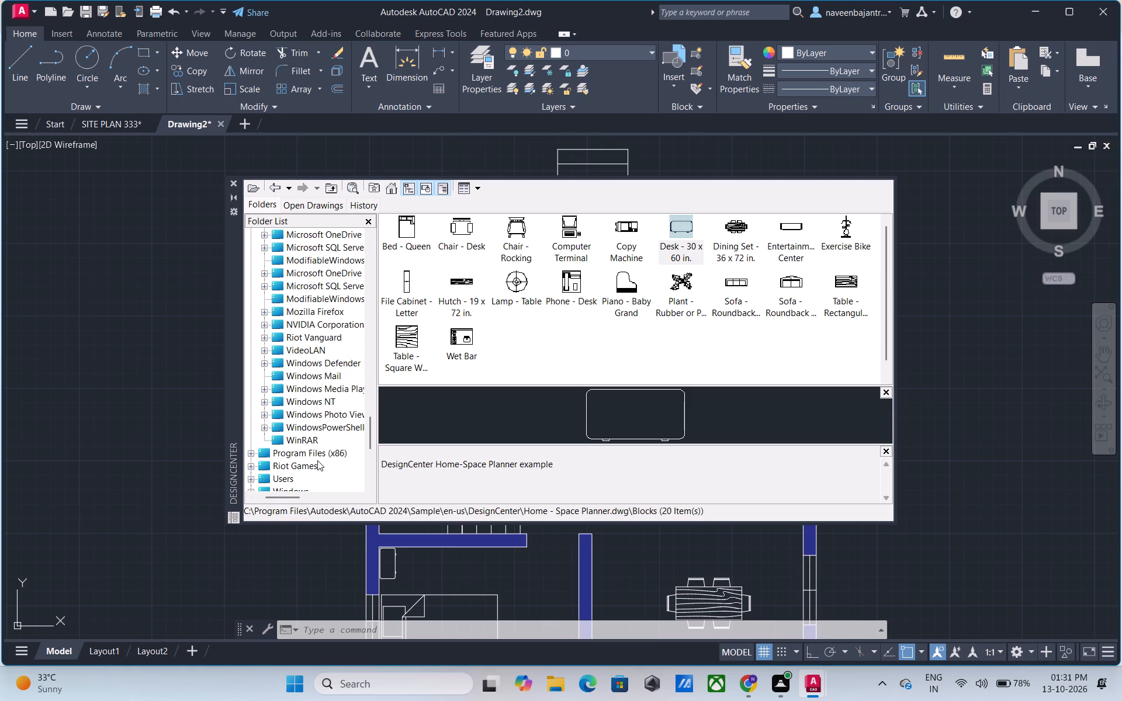
scroll(317, 460, "up", 1)
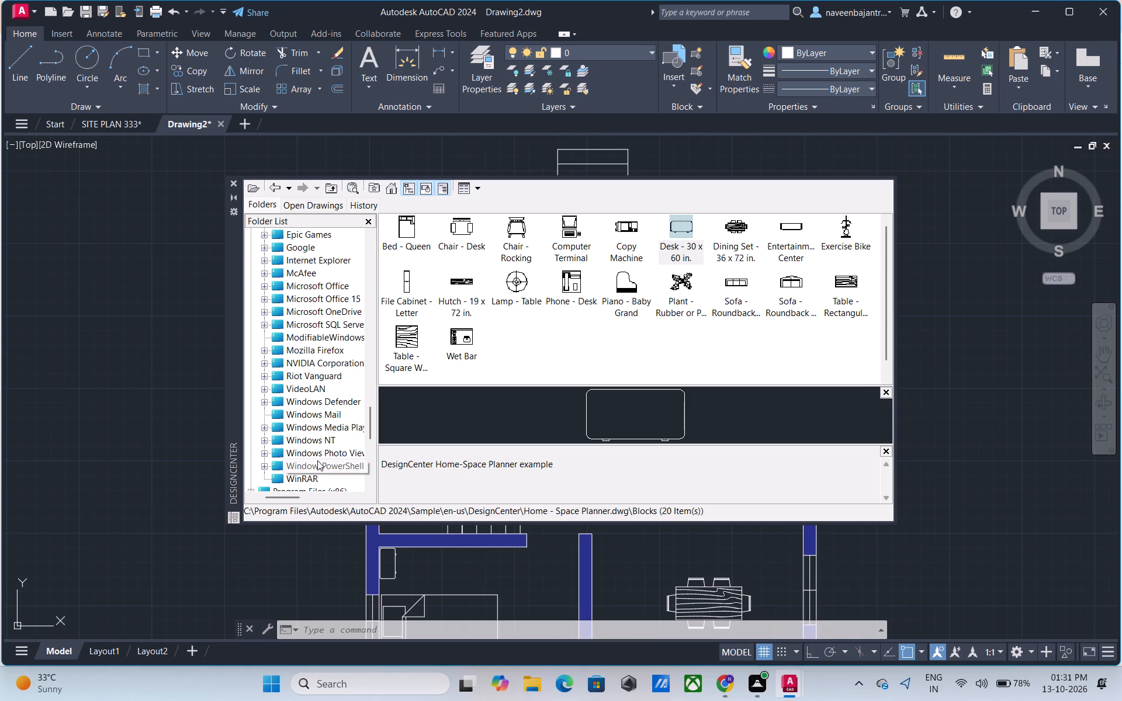
left_click(290, 494)
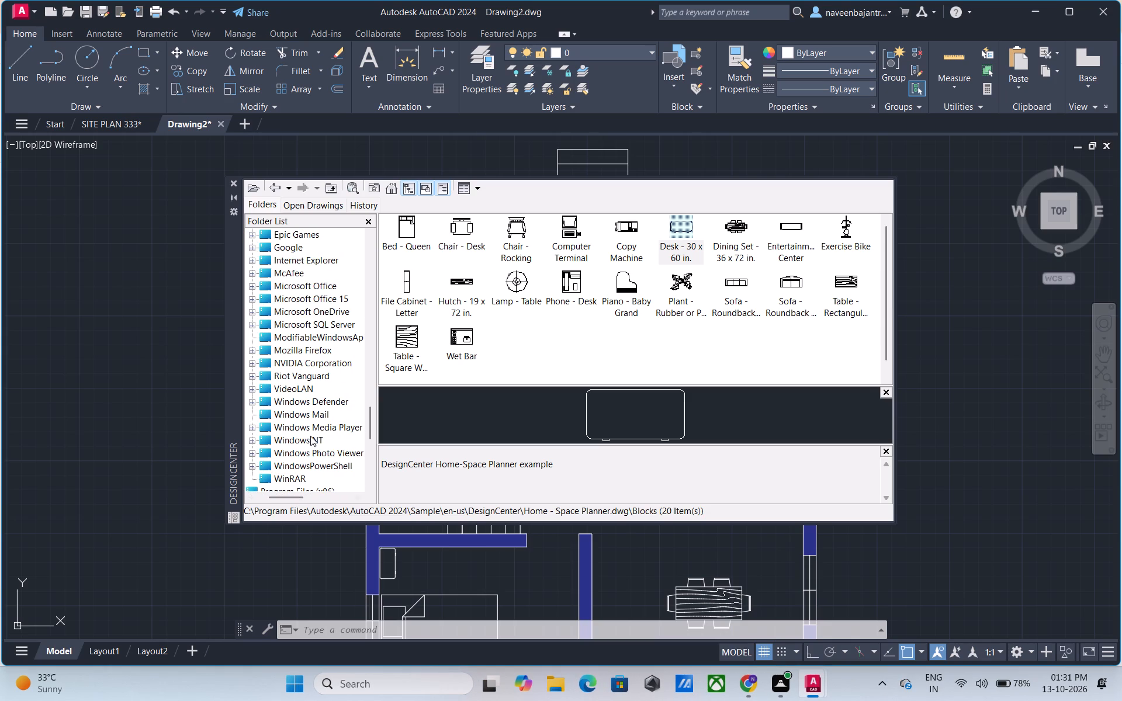
scroll(310, 438, "up", 1)
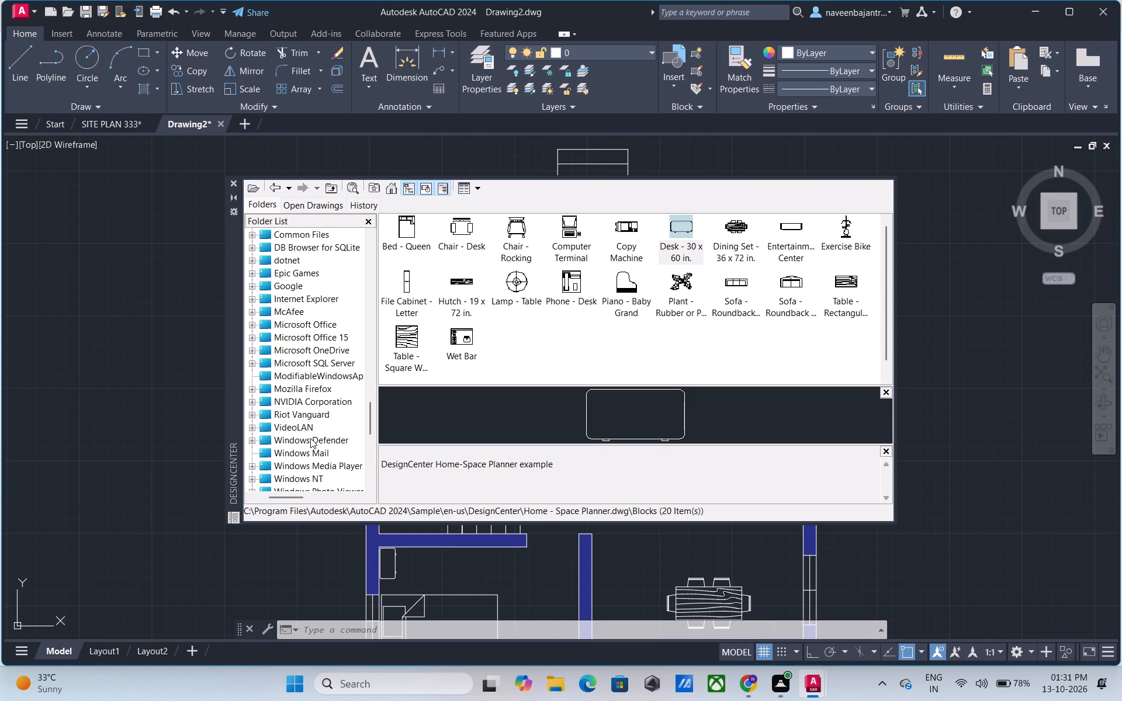
scroll(310, 438, "up", 1)
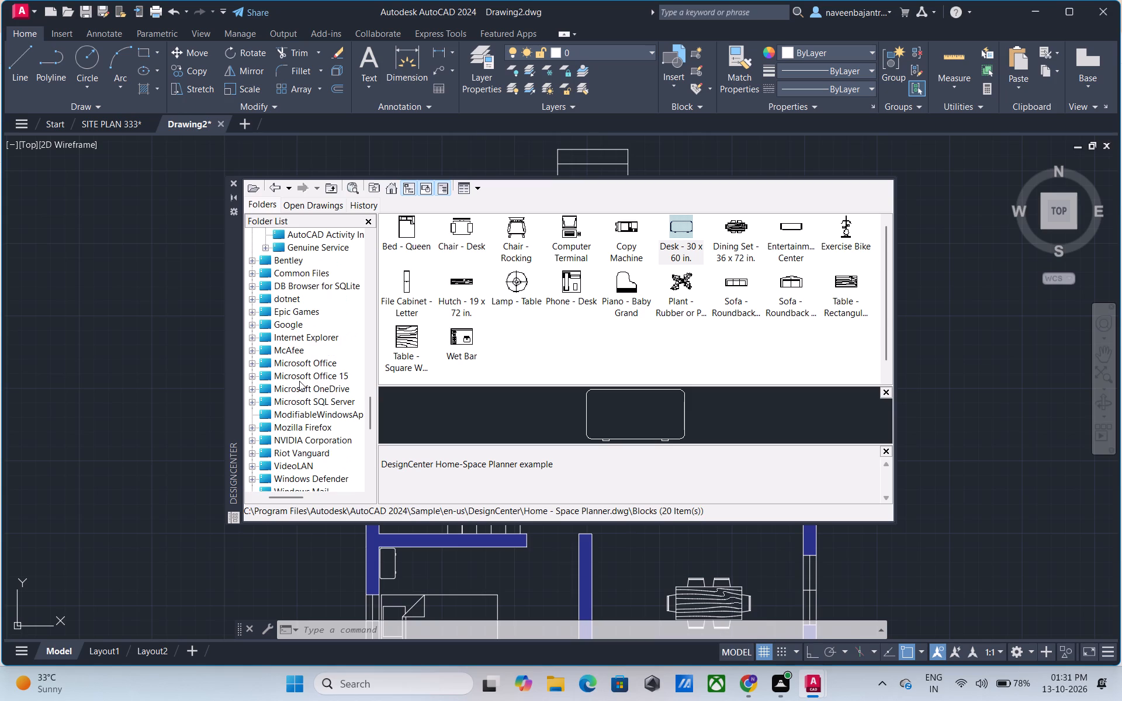
scroll(299, 381, "up", 1)
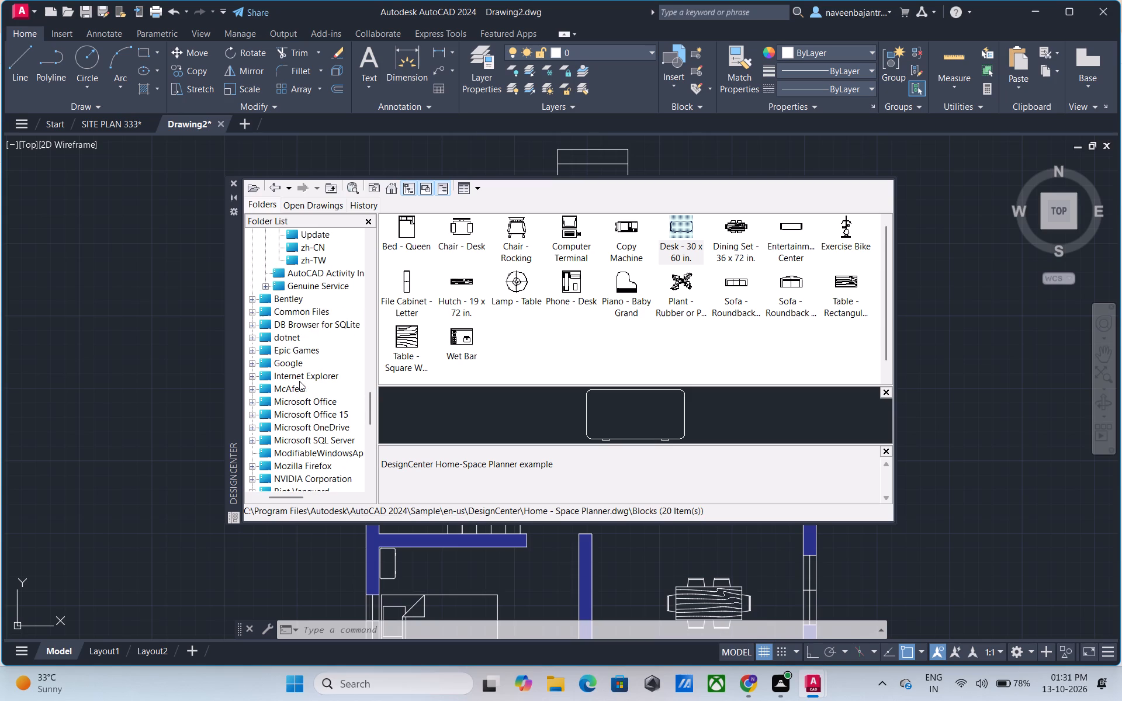
scroll(299, 381, "up", 1)
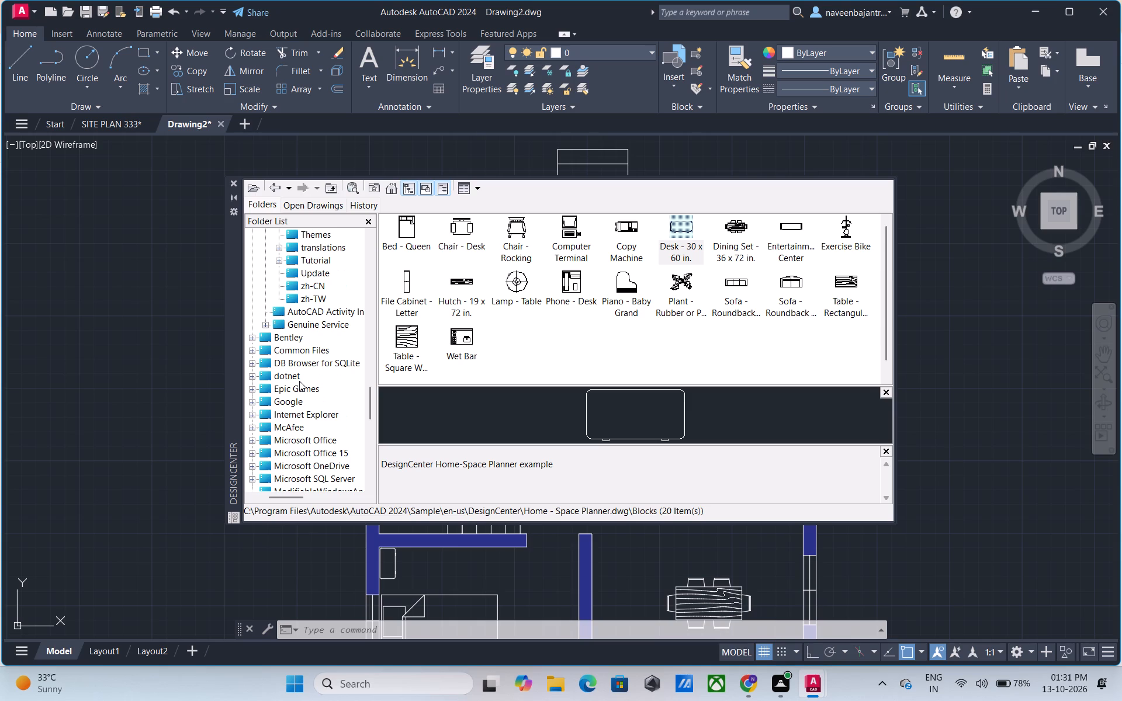
scroll(299, 381, "up", 1)
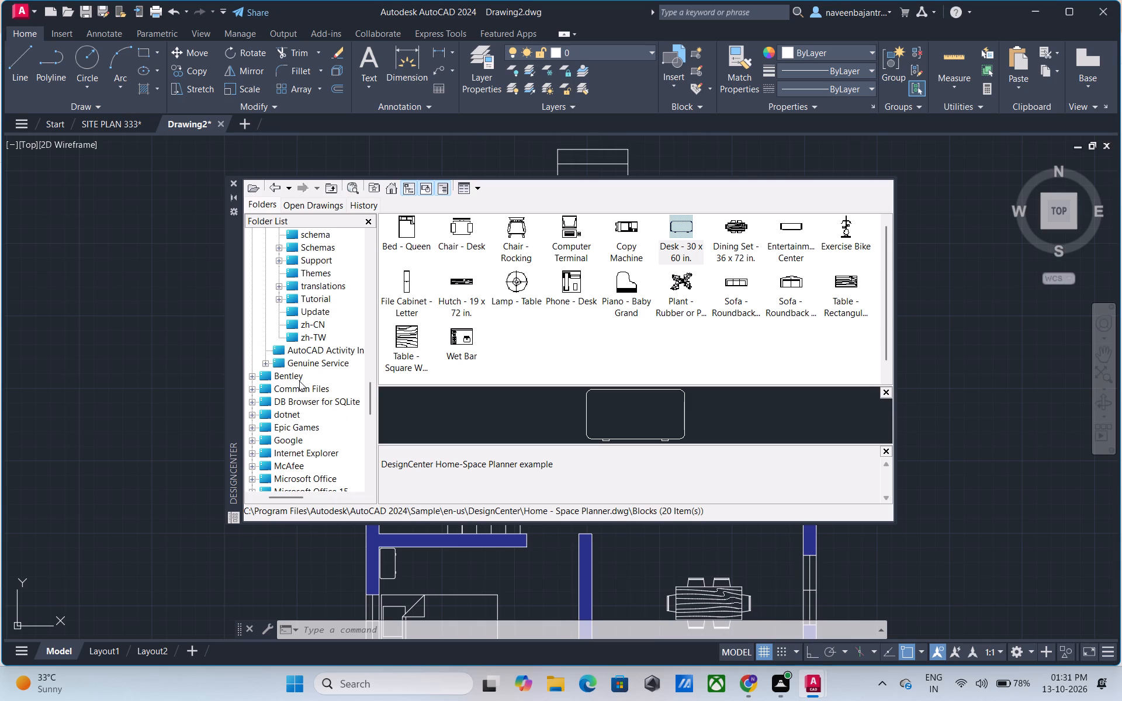
scroll(299, 381, "up", 1)
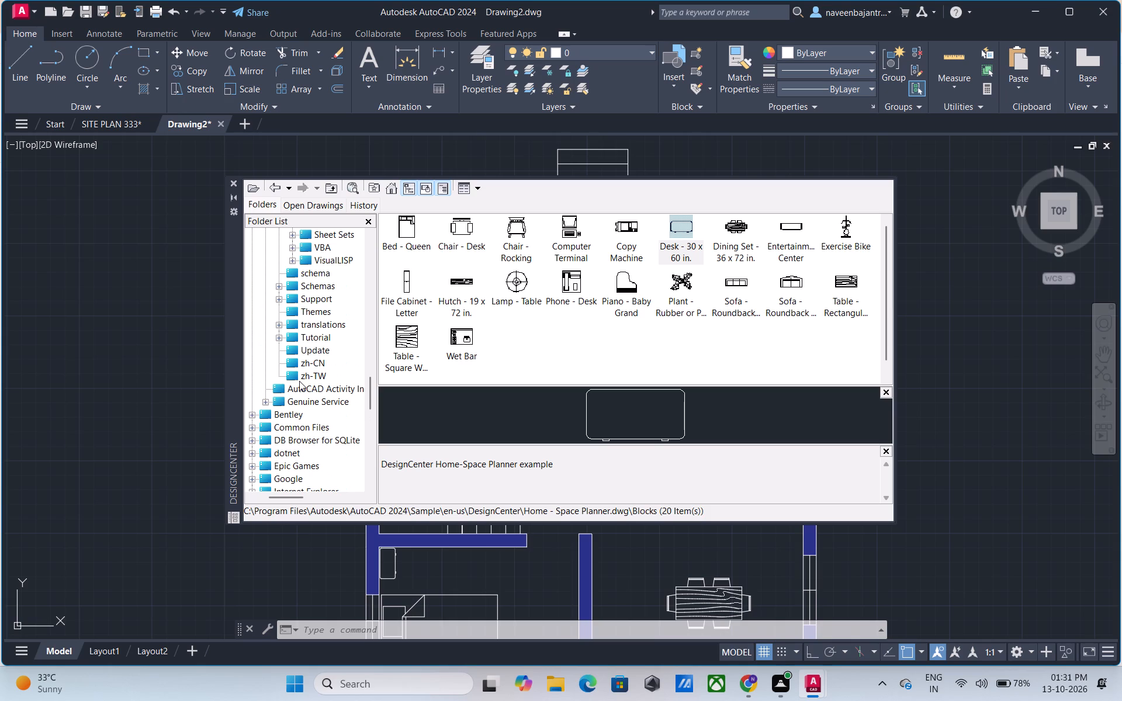
scroll(299, 381, "up", 2)
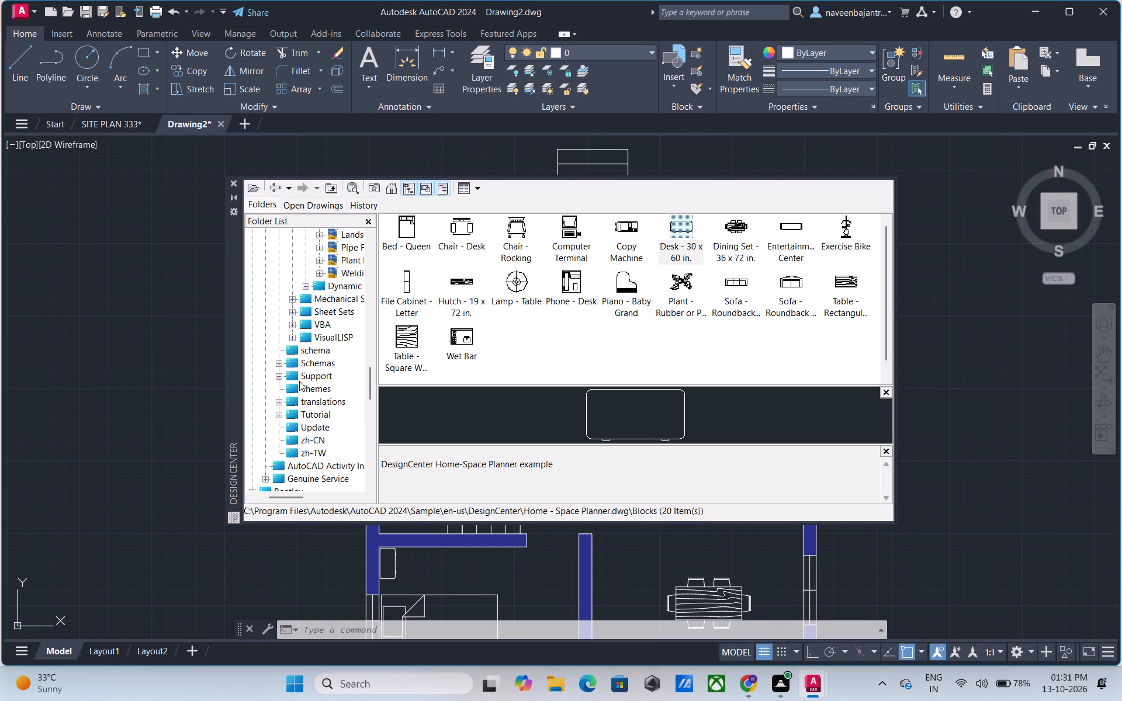
left_click_drag(282, 496, 283, 496)
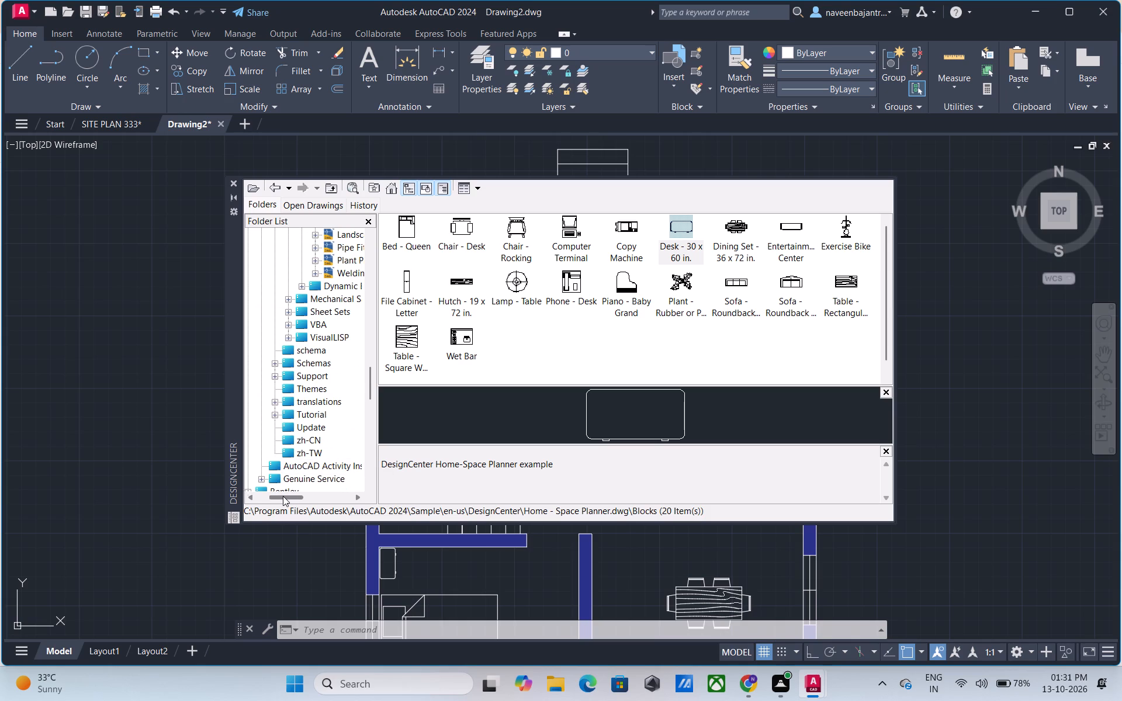
left_click_drag(283, 496, 290, 496)
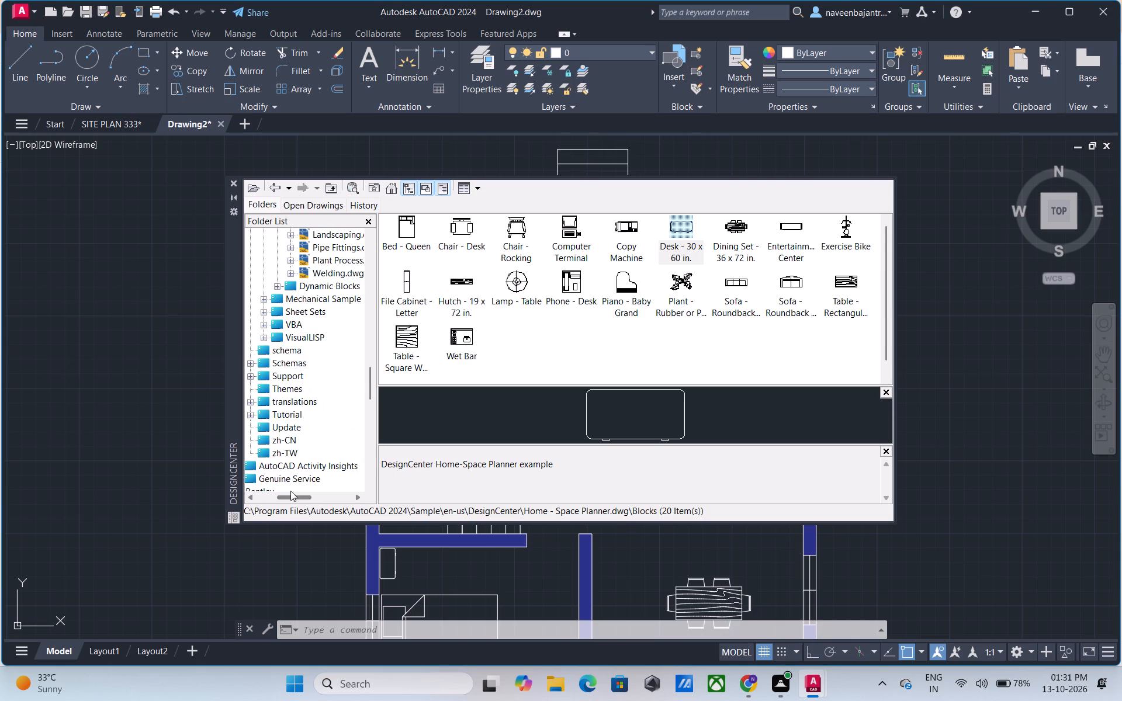
scroll(314, 434, "up", 1)
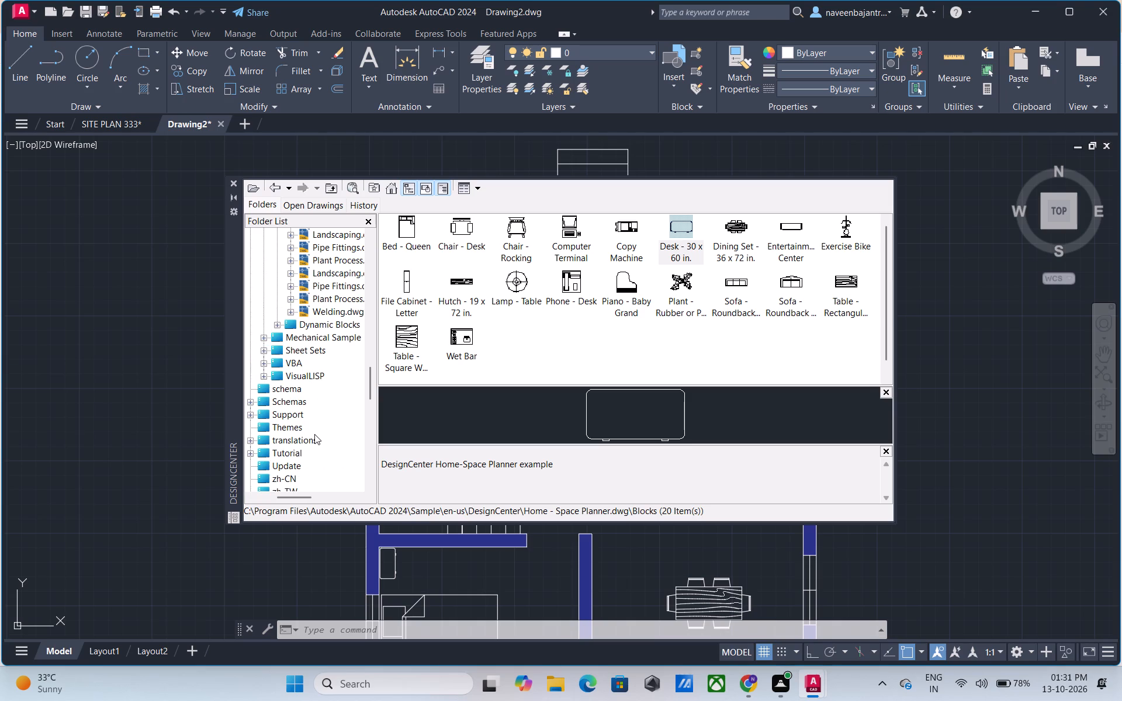
scroll(314, 434, "up", 1)
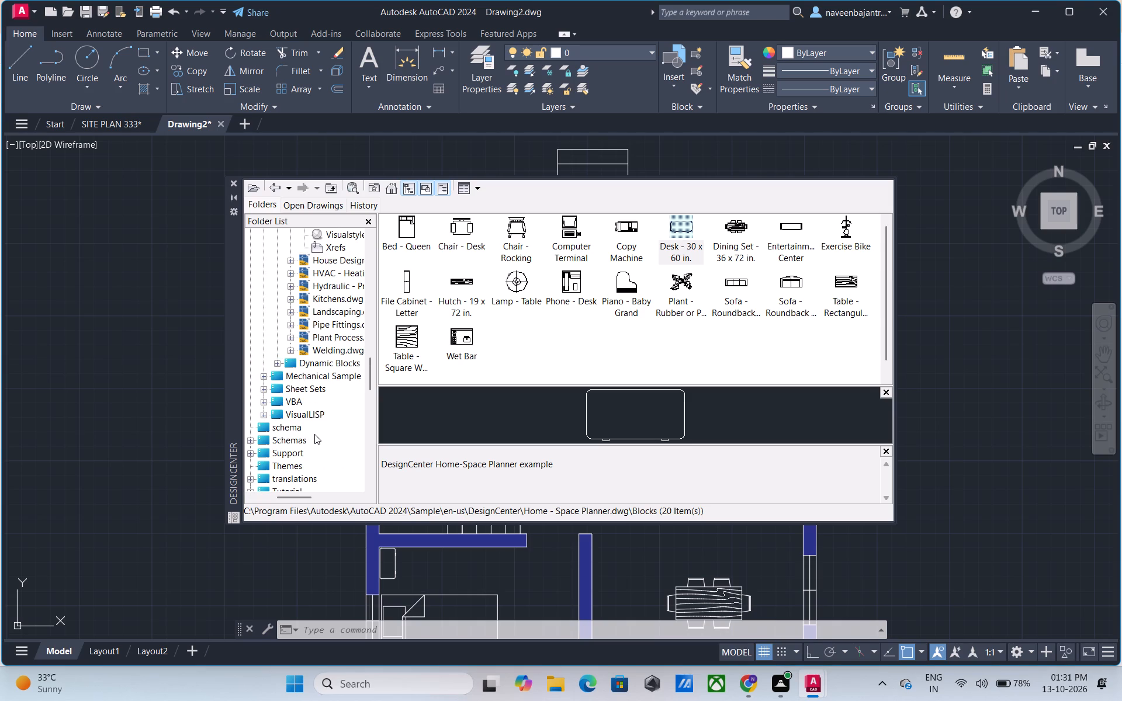
scroll(314, 434, "up", 1)
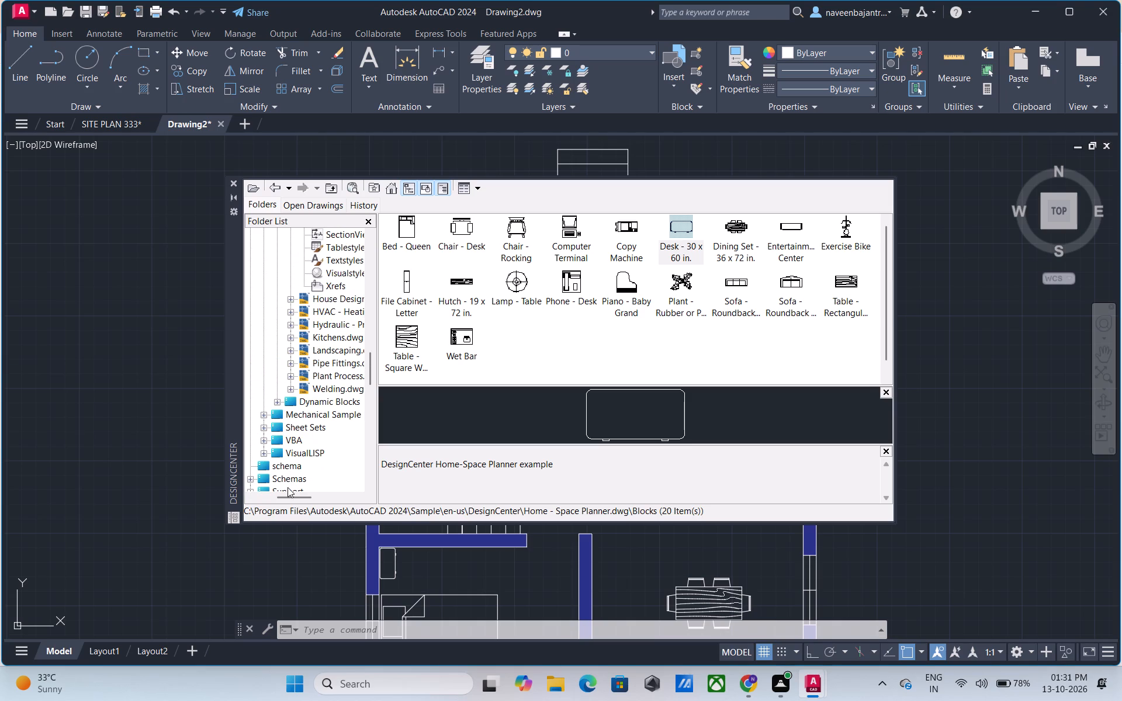
left_click(285, 499)
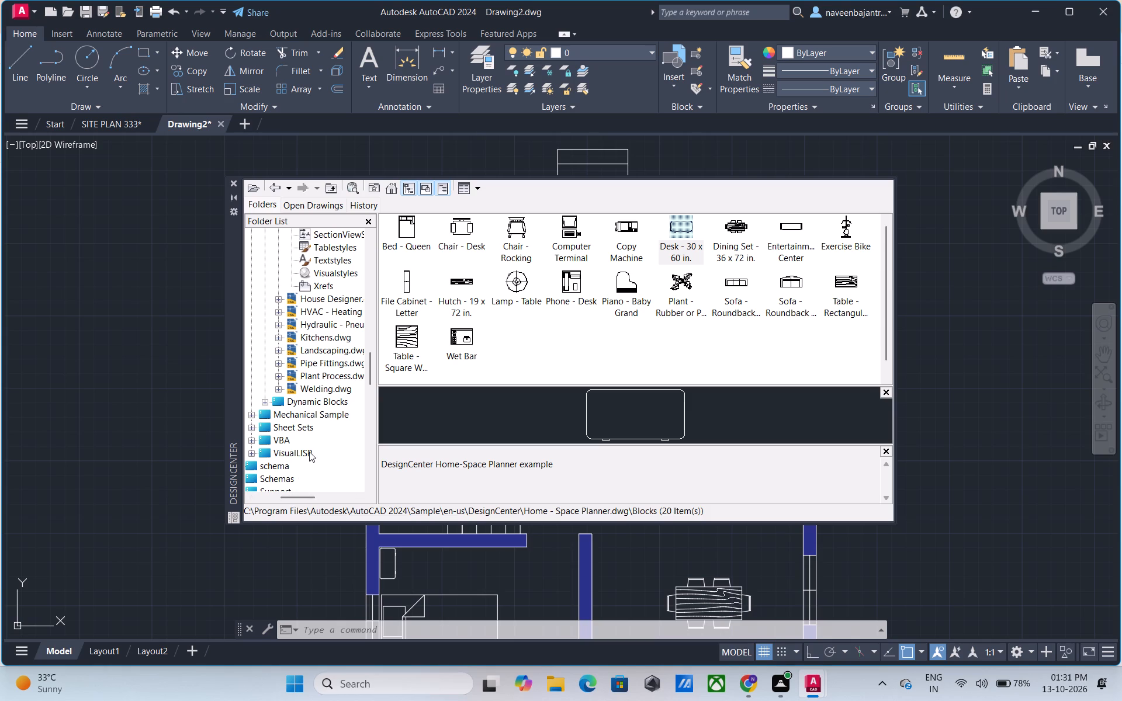
scroll(309, 452, "up", 1)
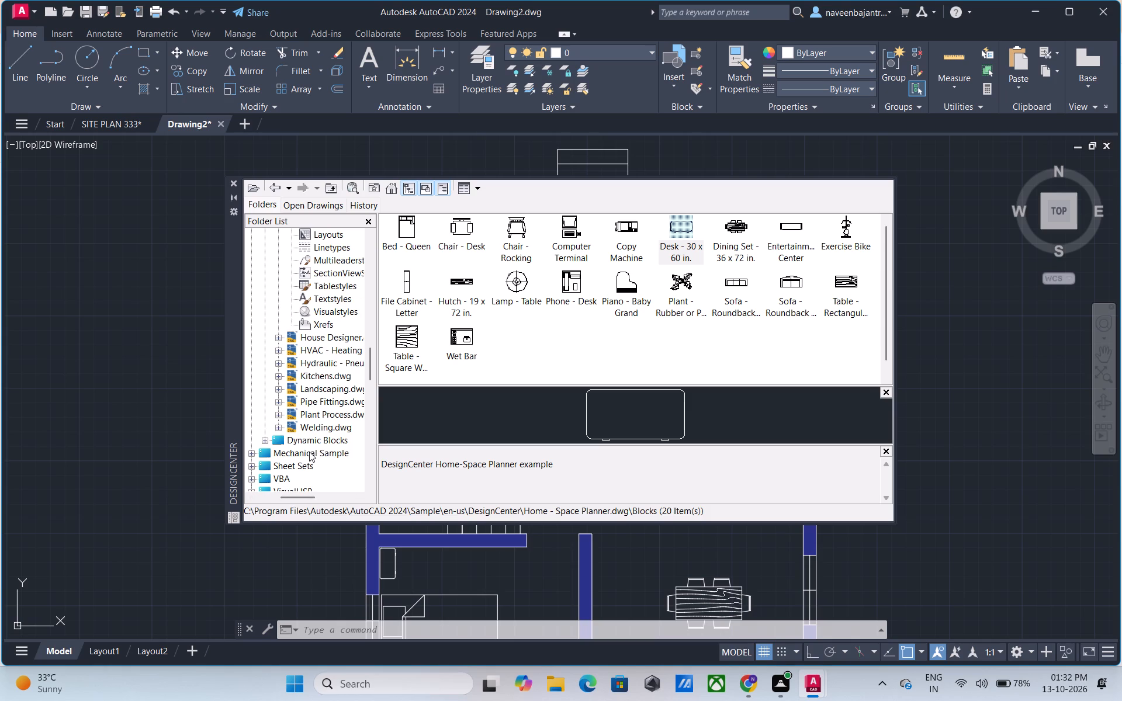
scroll(309, 452, "up", 1)
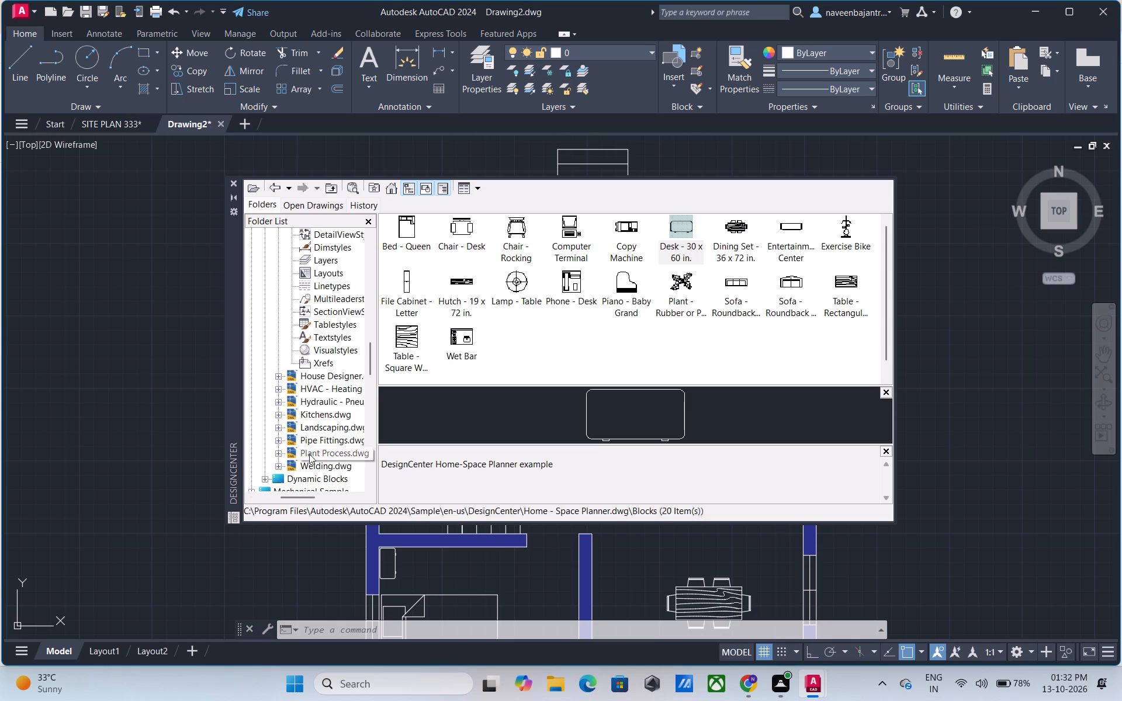
left_click_drag(292, 494, 296, 494)
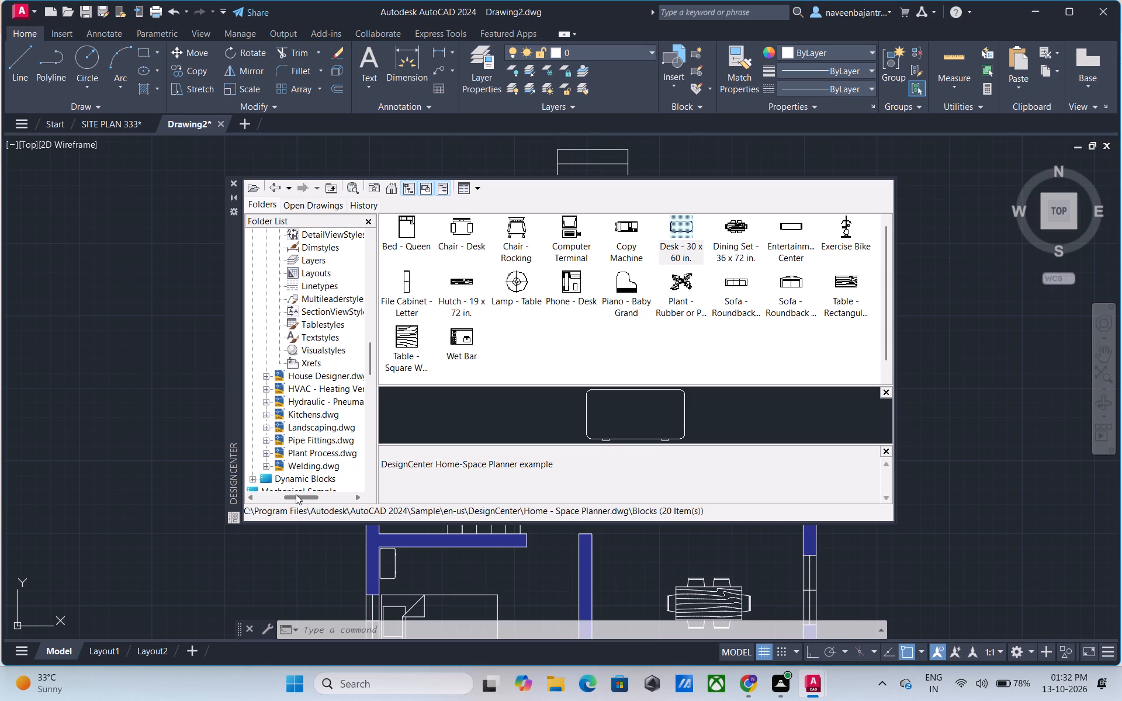
left_click_drag(296, 494, 299, 494)
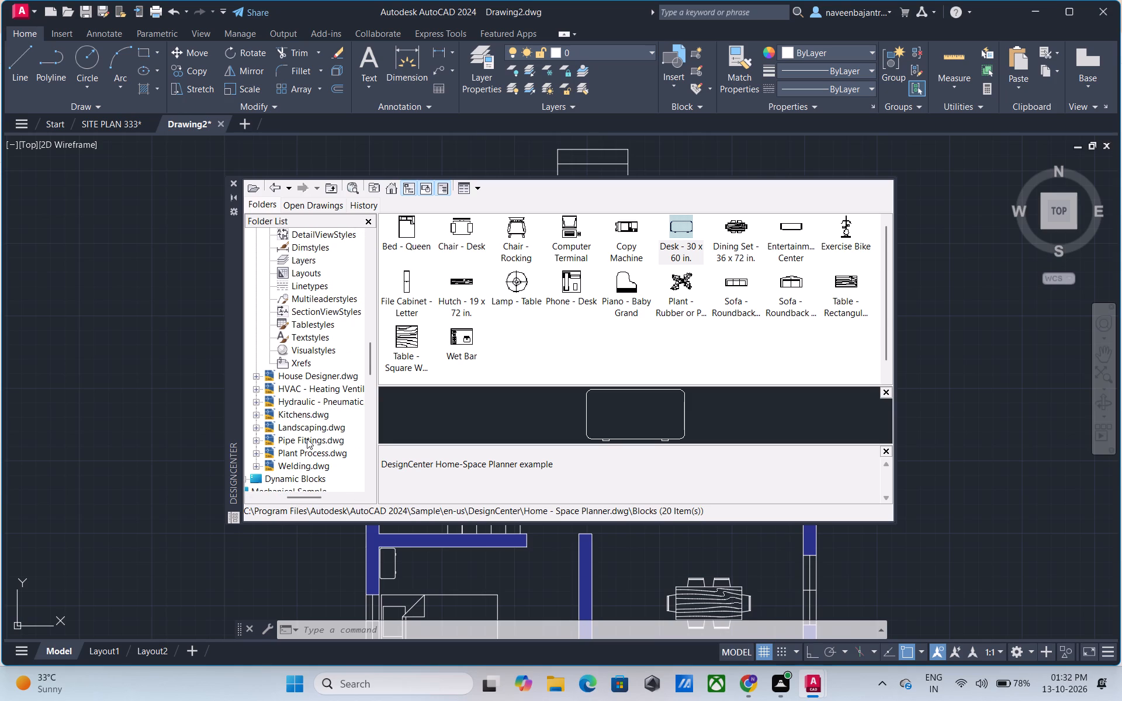
scroll(307, 439, "up", 1)
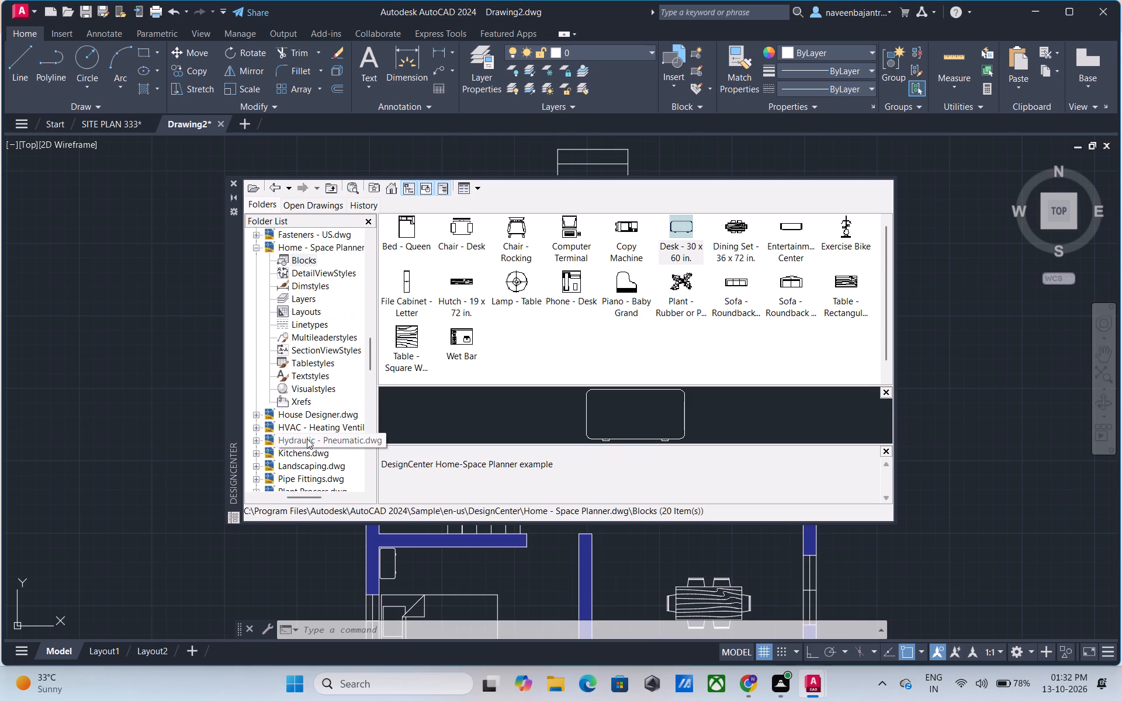
Look back through the DesignCenter sample drawings, from those around Home - Space Planner up to the start of the DesignCenter folder.
scroll(307, 439, "up", 1)
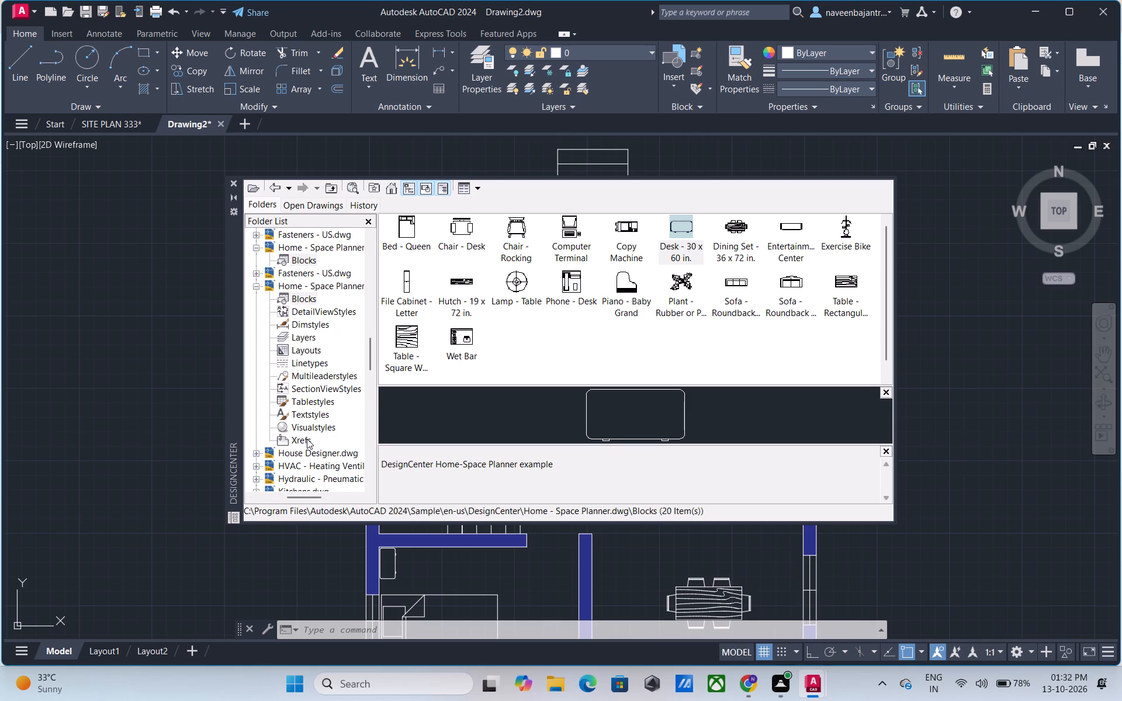
scroll(307, 439, "up", 1)
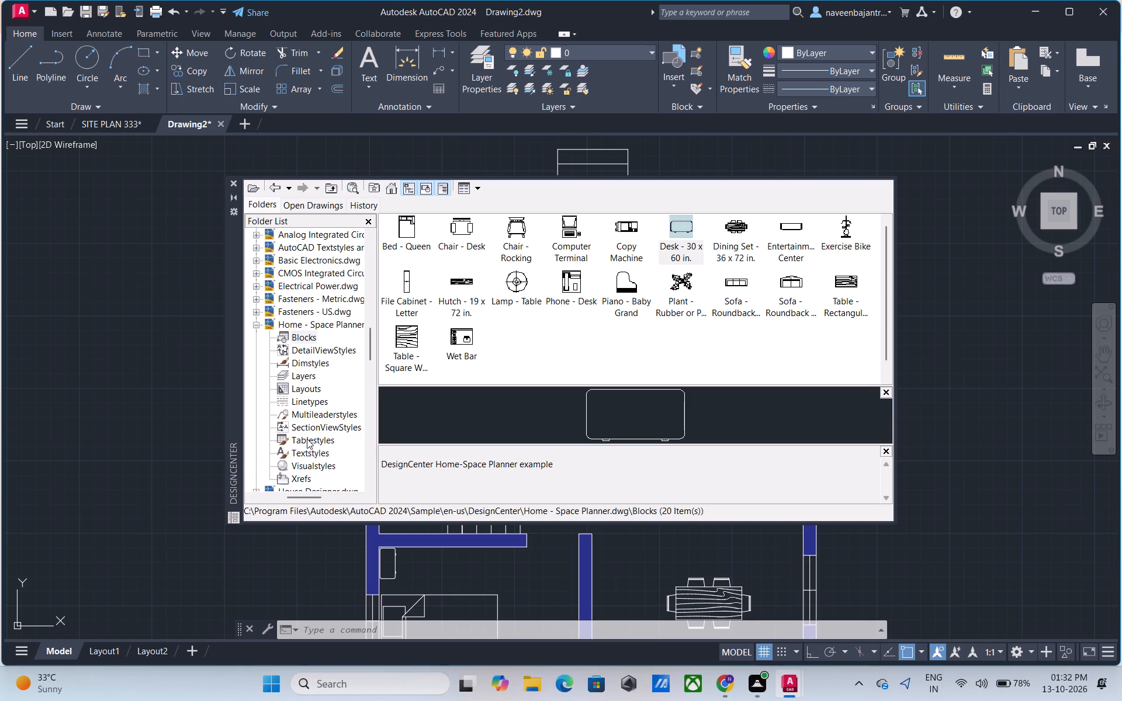
scroll(307, 439, "up", 1)
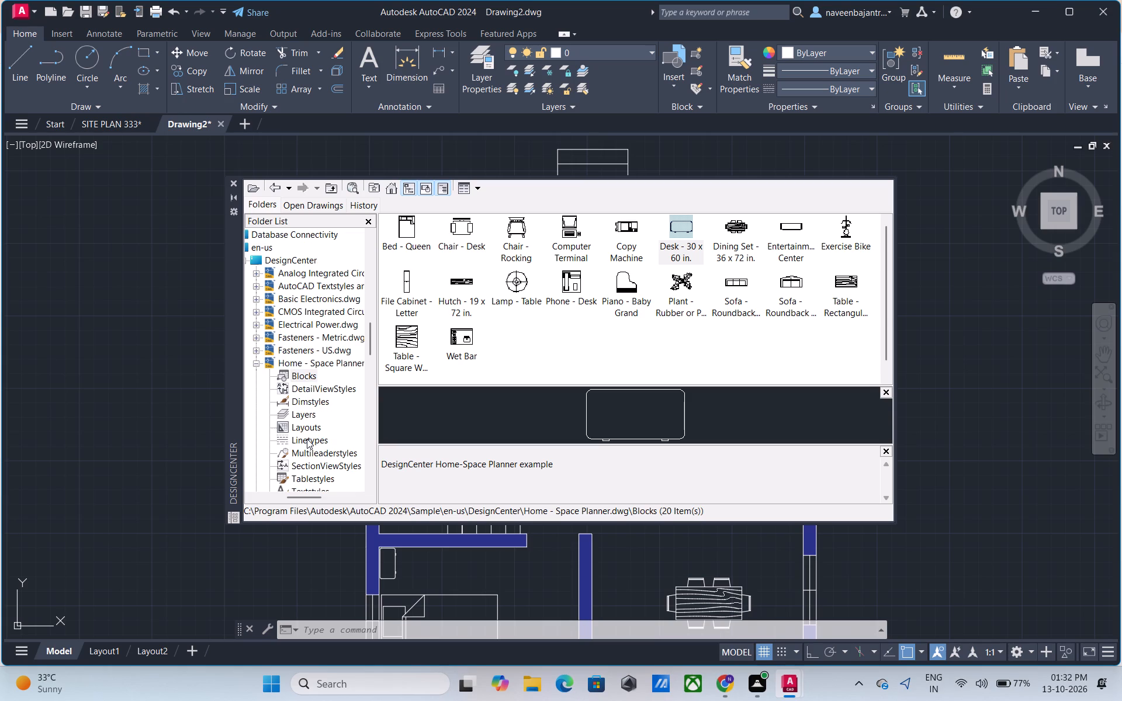
scroll(307, 439, "up", 1)
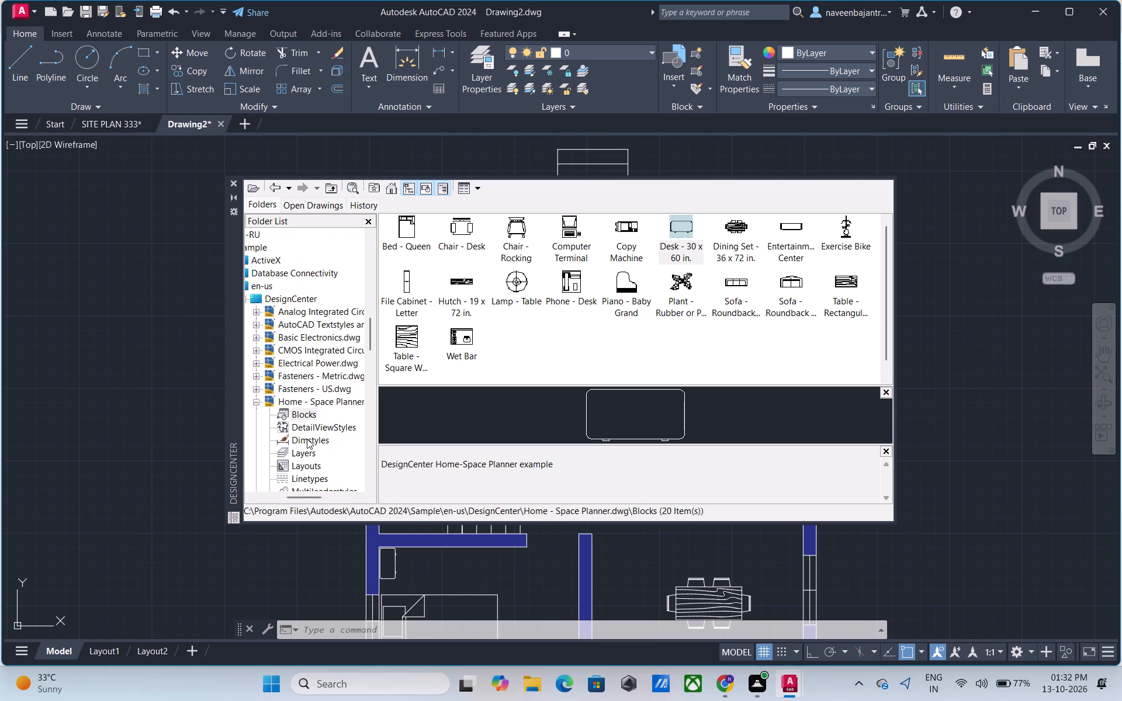
scroll(307, 439, "up", 1)
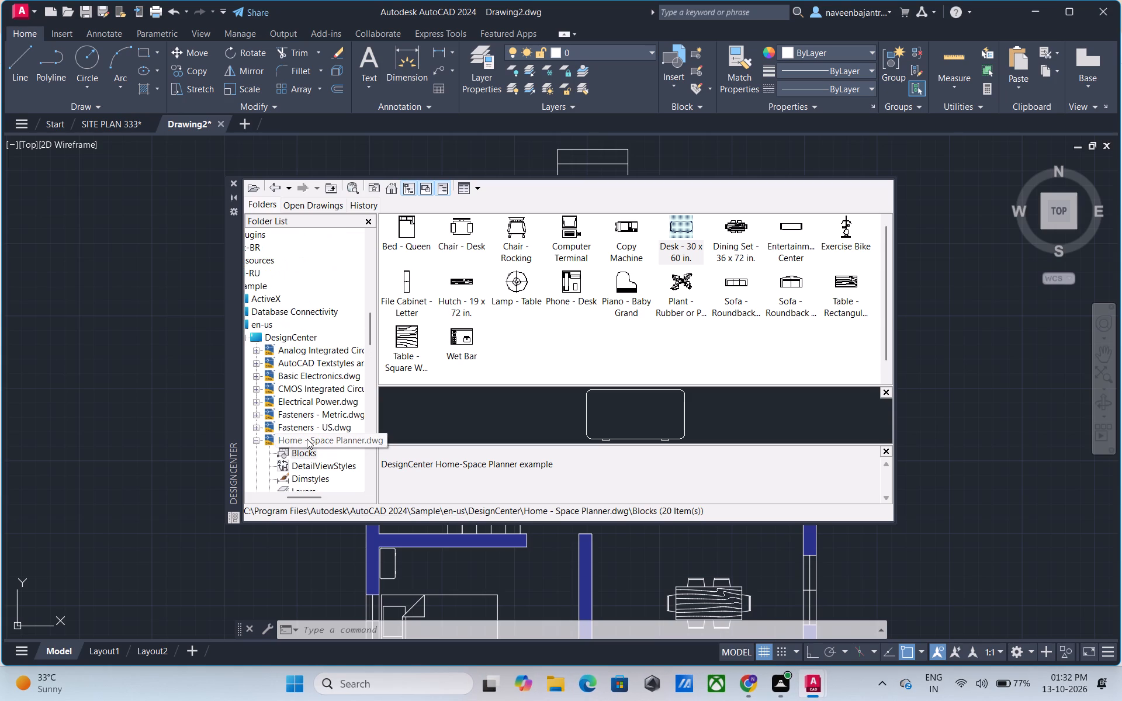
left_click_drag(303, 498, 297, 498)
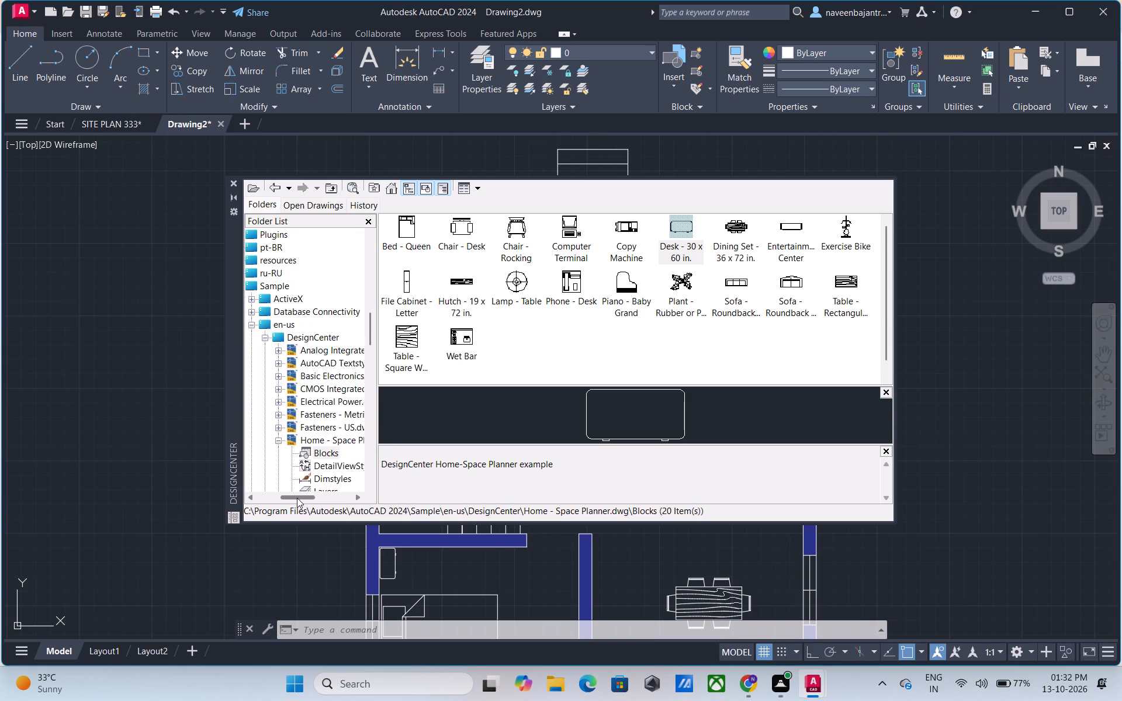
left_click_drag(297, 498, 289, 500)
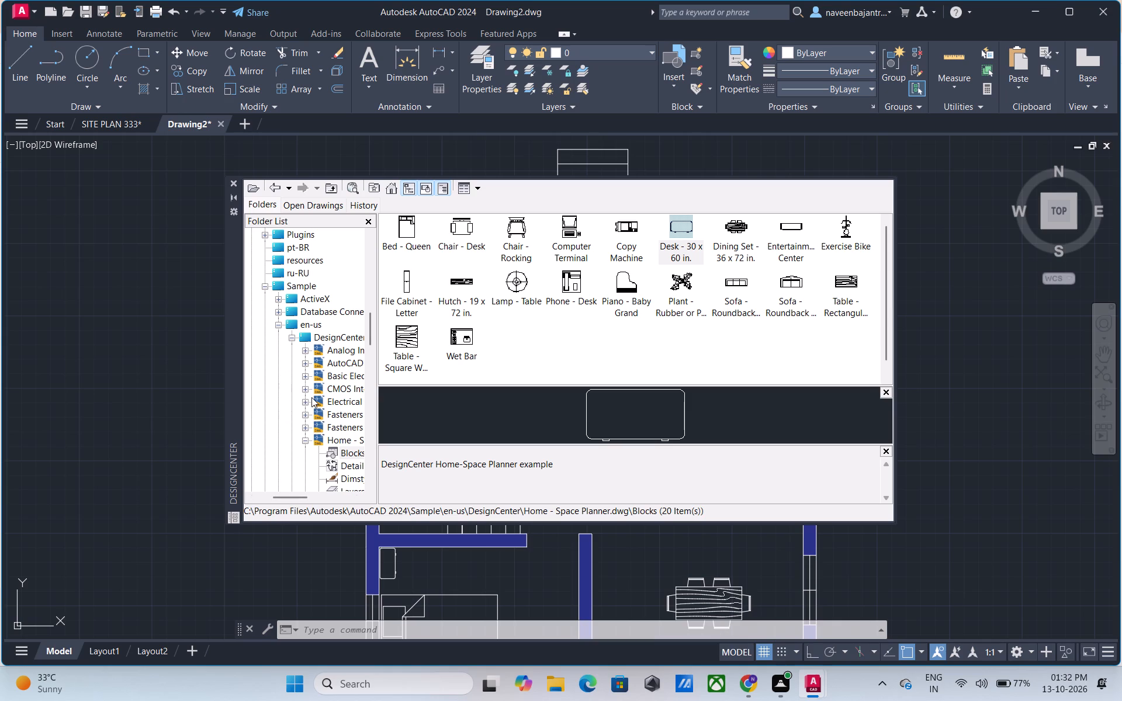
scroll(311, 397, "up", 1)
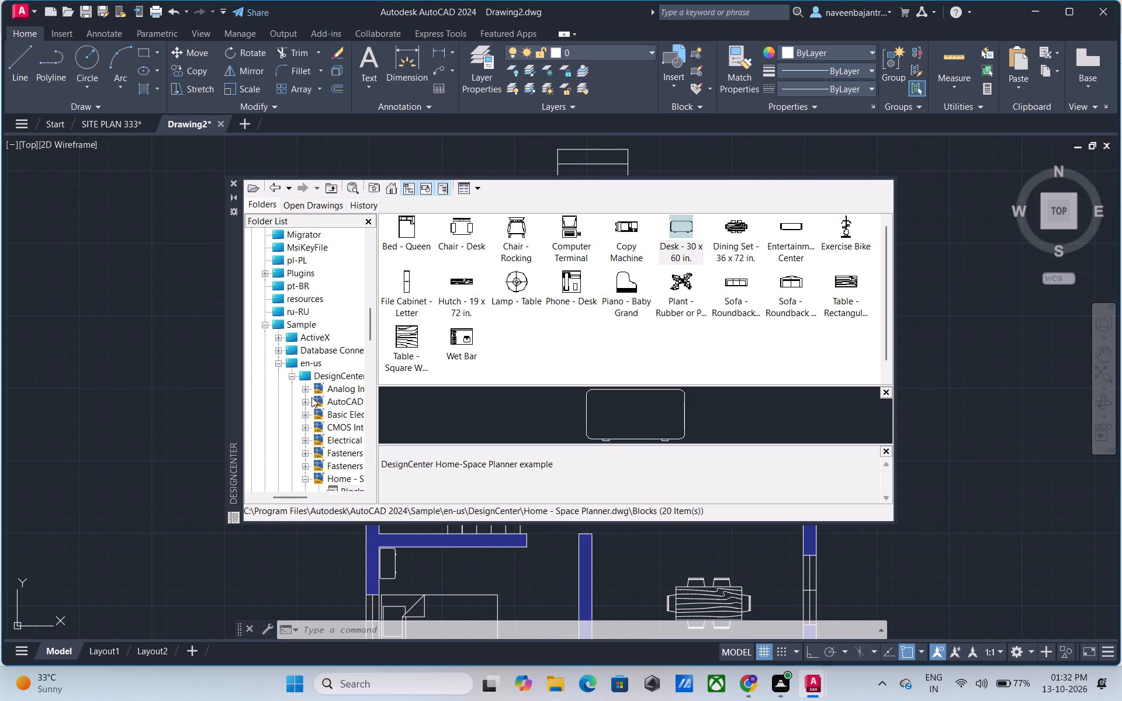
scroll(311, 397, "up", 1)
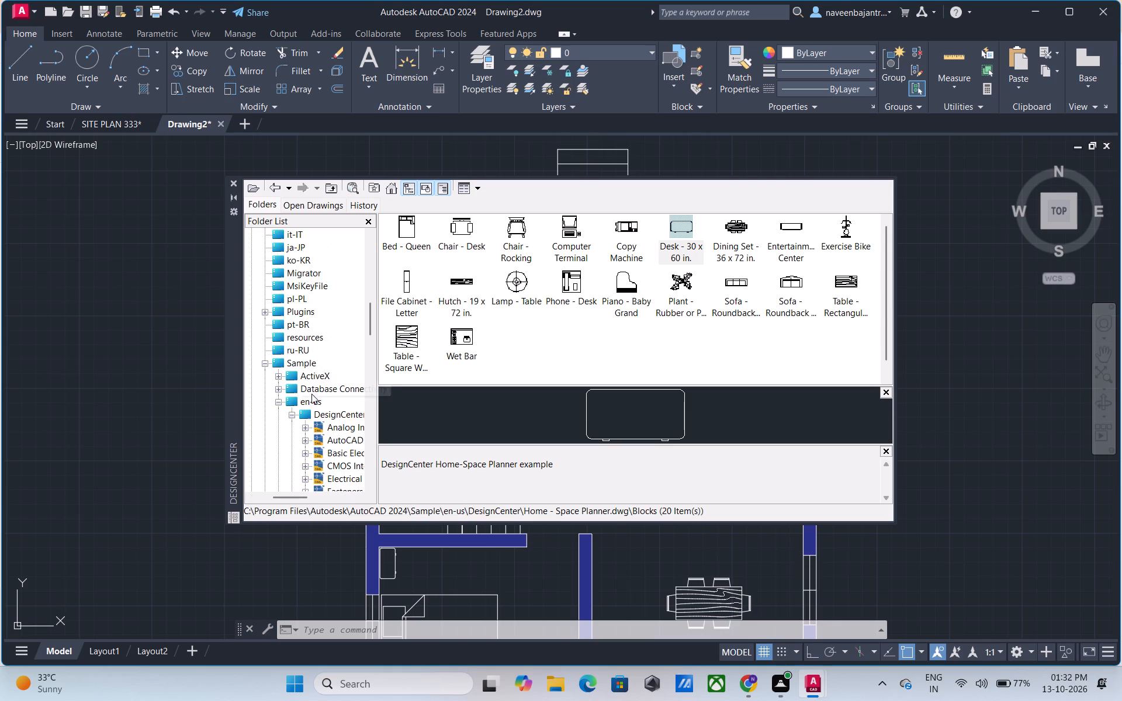
Look through the AutoCAD 2024 program folders up to the top of the C: drive, then close DesignCenter.
scroll(309, 376, "up", 1)
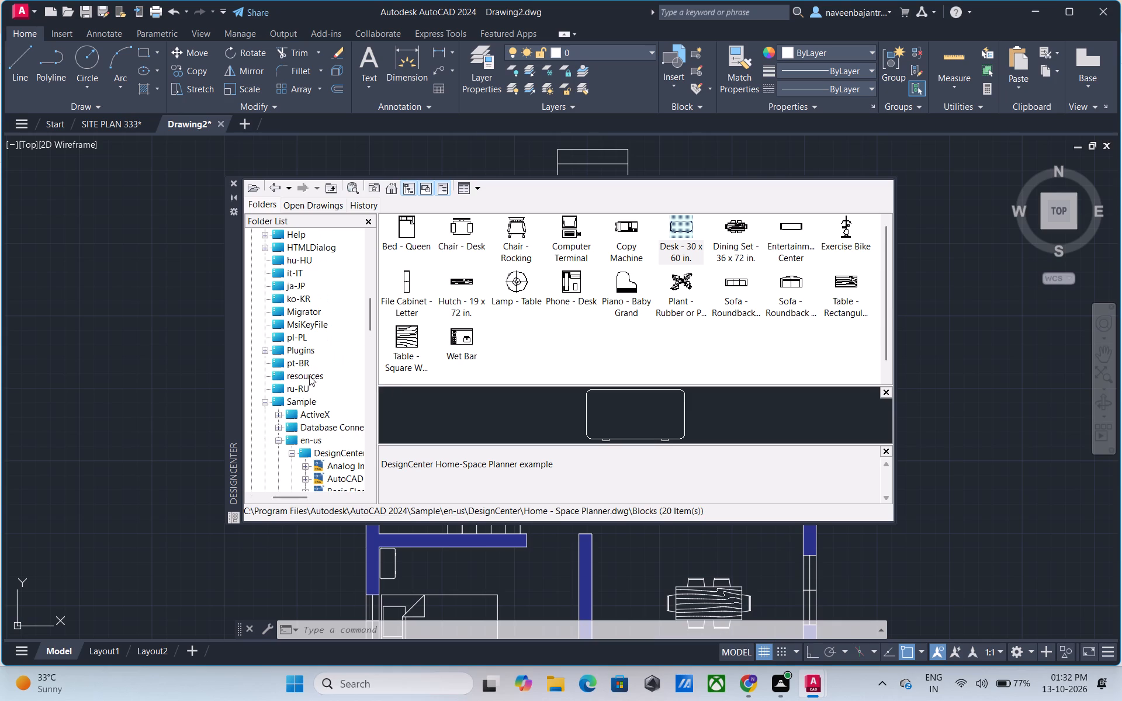
scroll(309, 376, "up", 1)
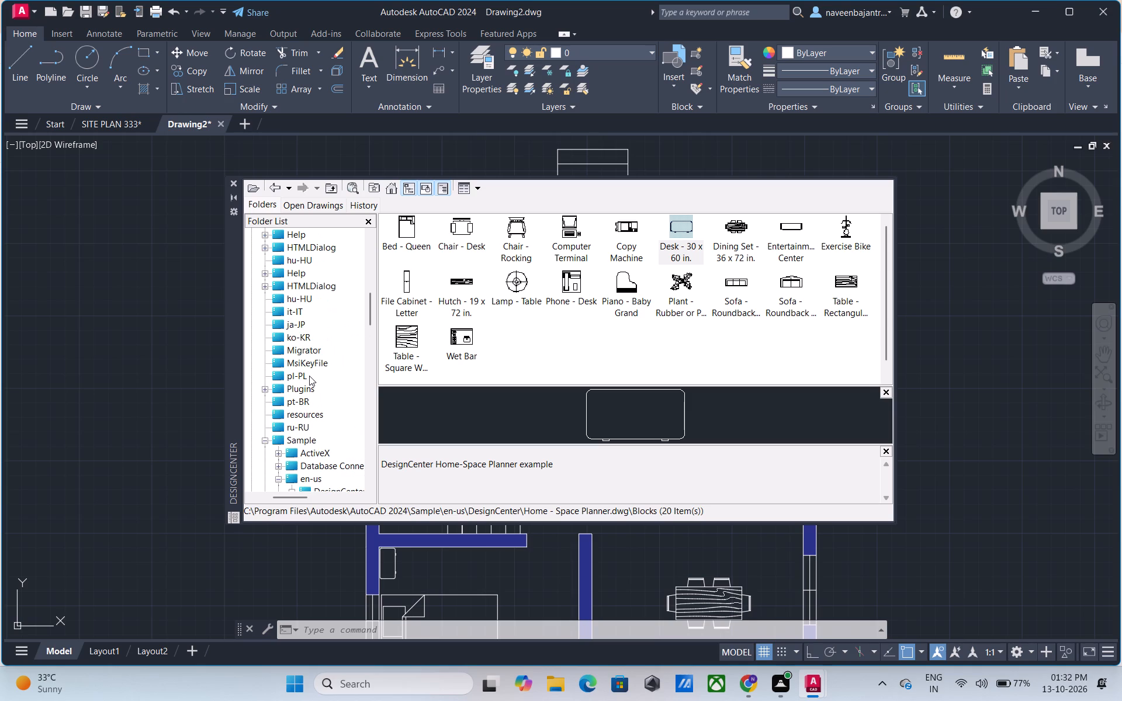
scroll(309, 376, "up", 2)
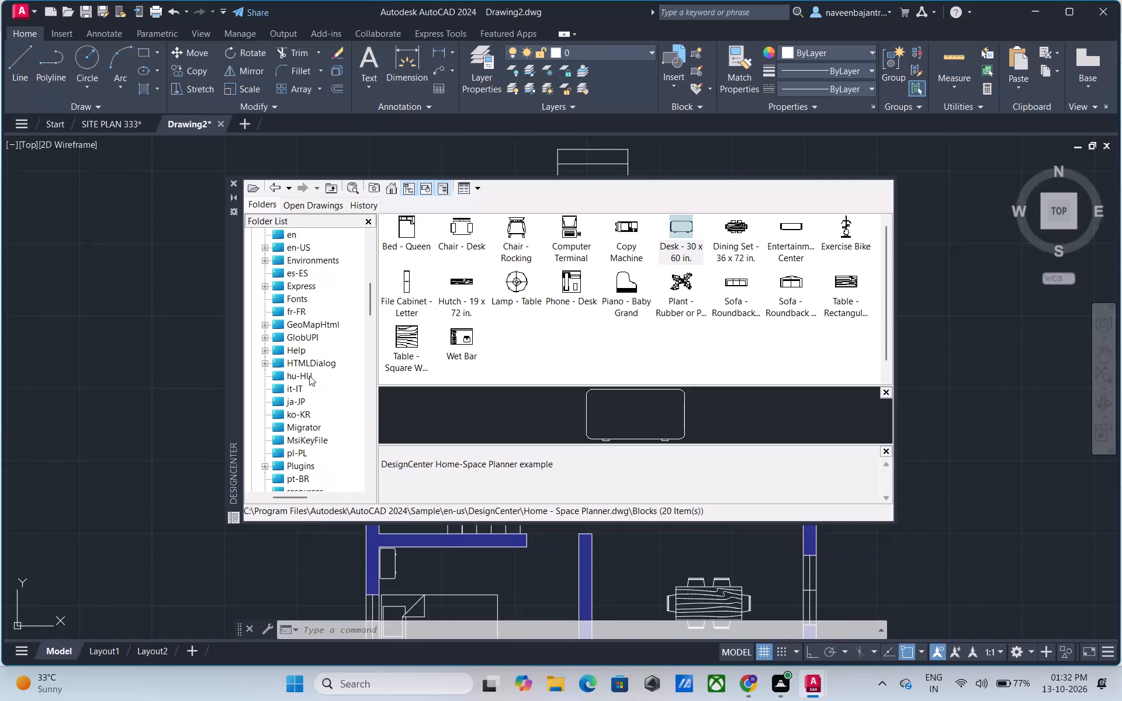
scroll(309, 376, "up", 2)
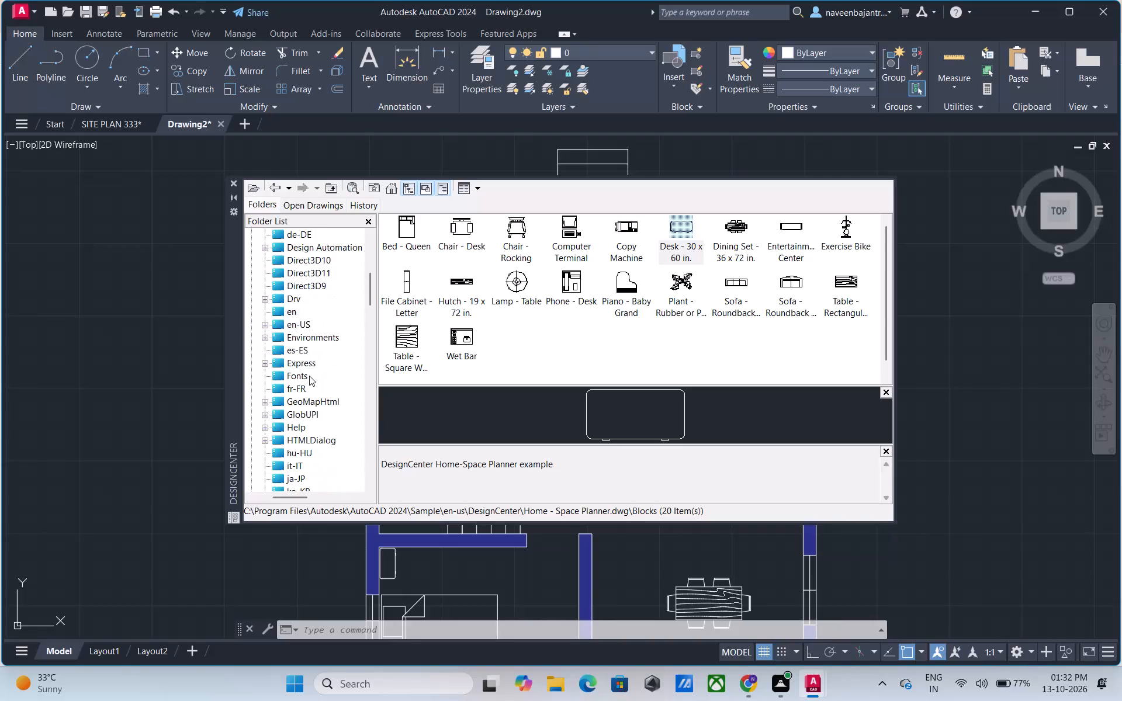
scroll(309, 376, "up", 1)
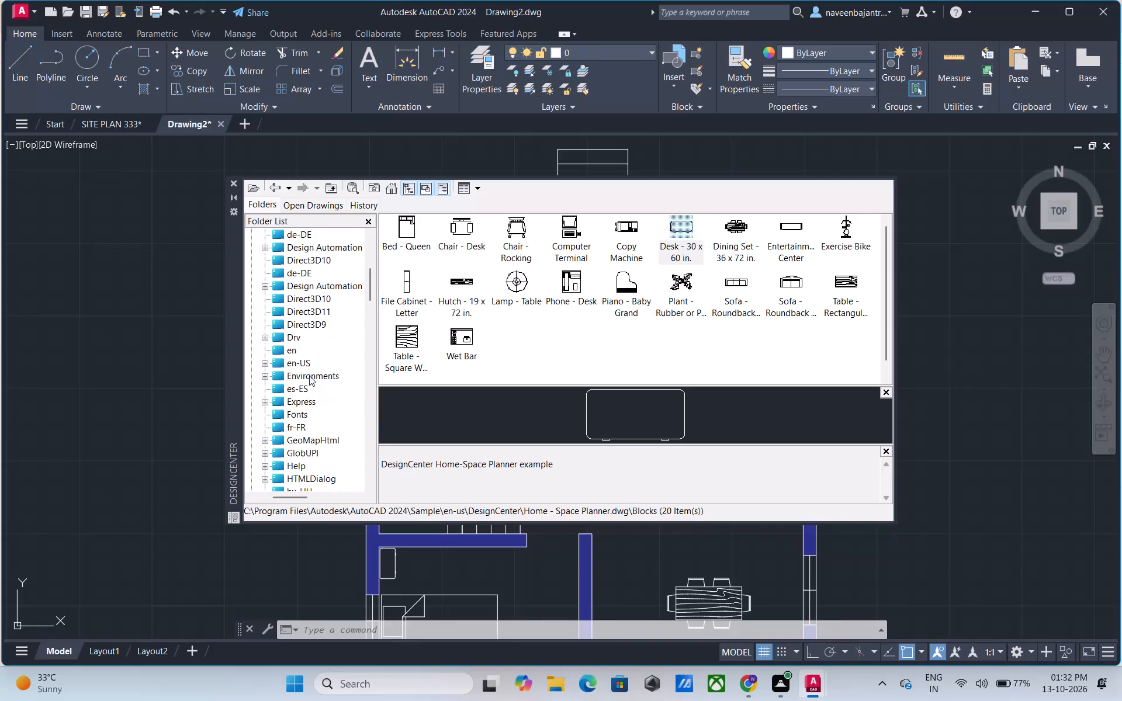
scroll(309, 376, "up", 2)
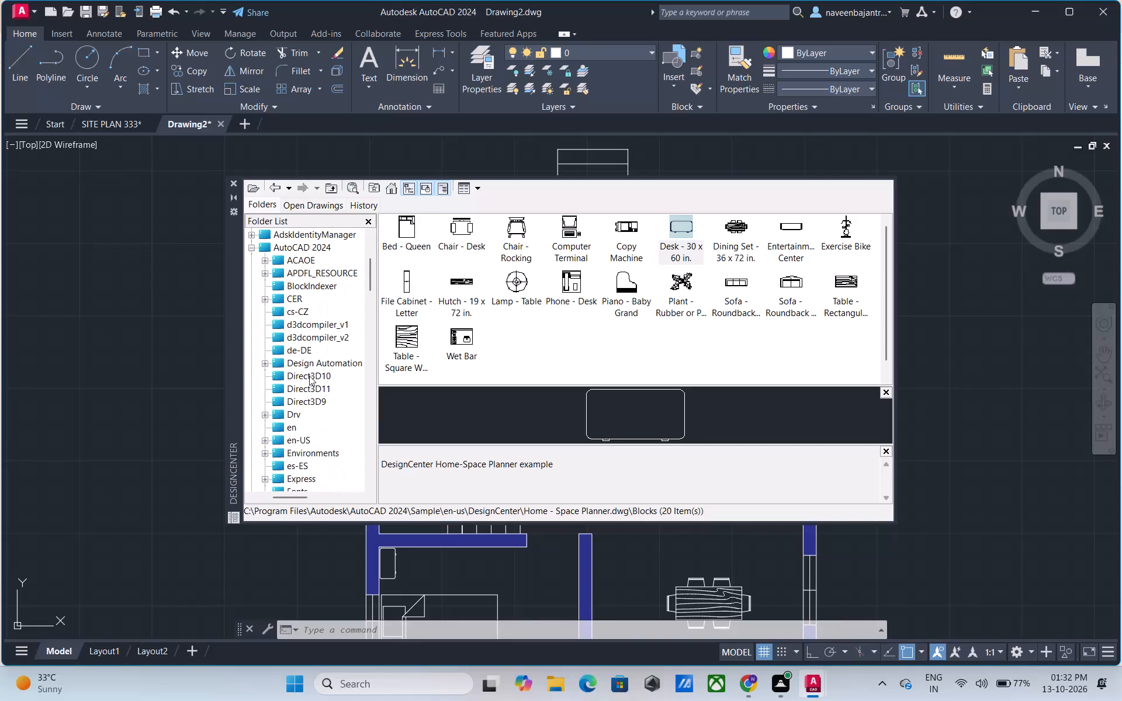
scroll(309, 376, "up", 3)
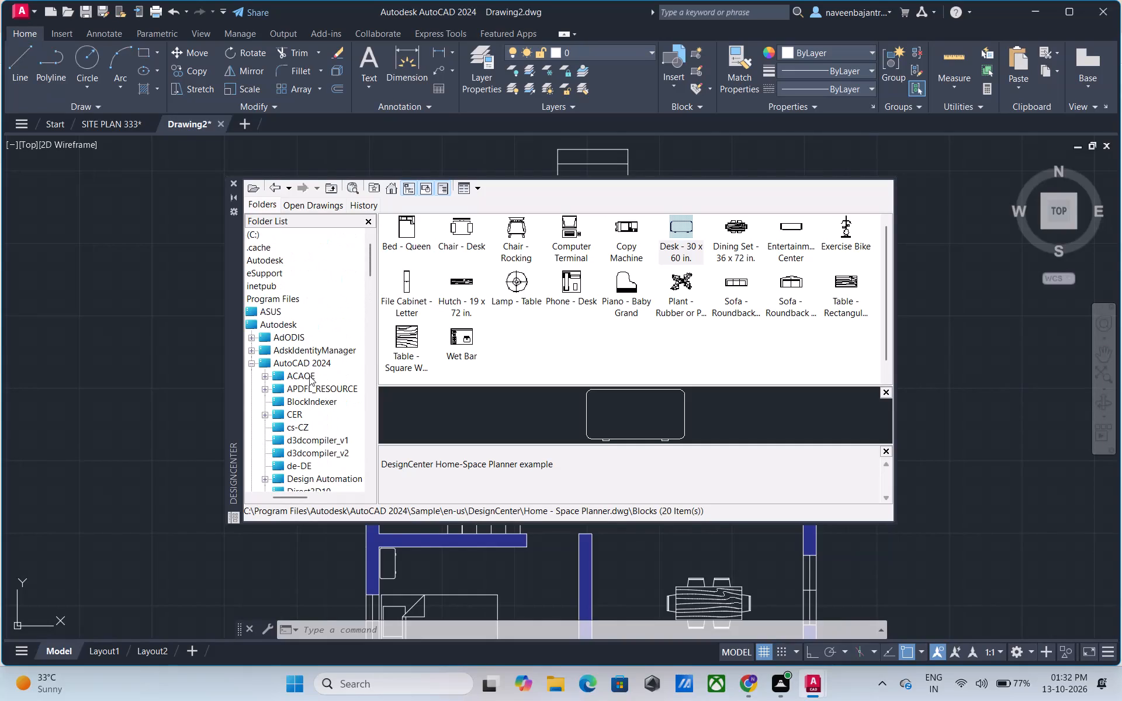
scroll(309, 376, "up", 1)
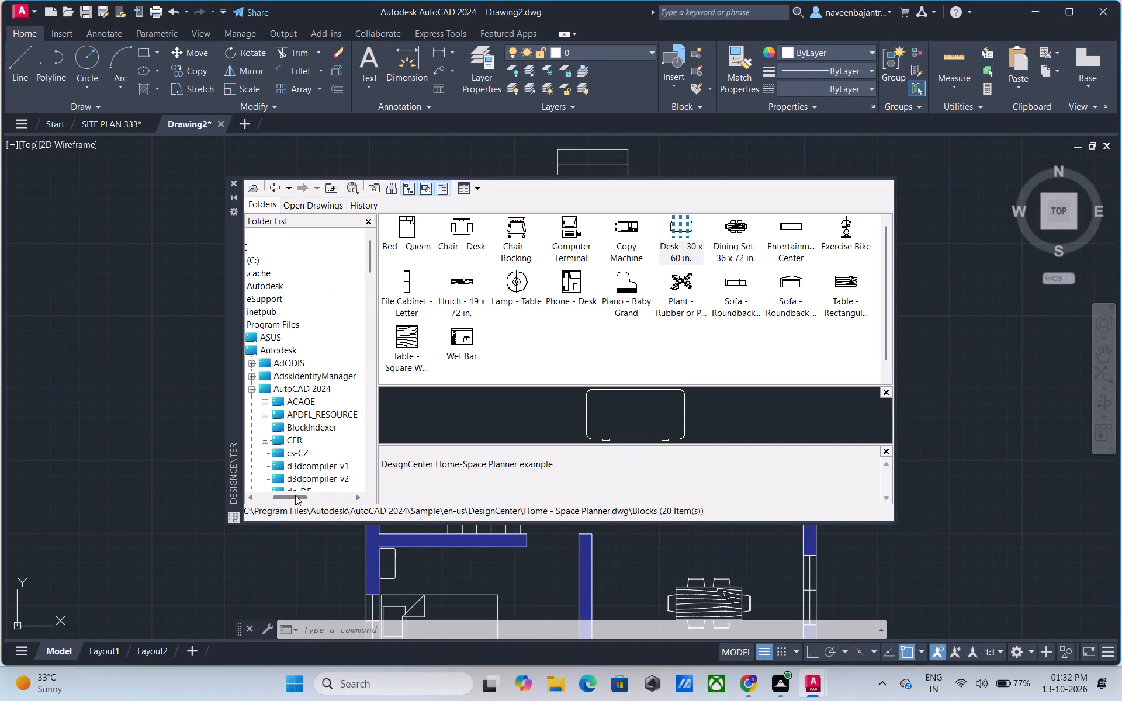
left_click_drag(295, 495, 283, 498)
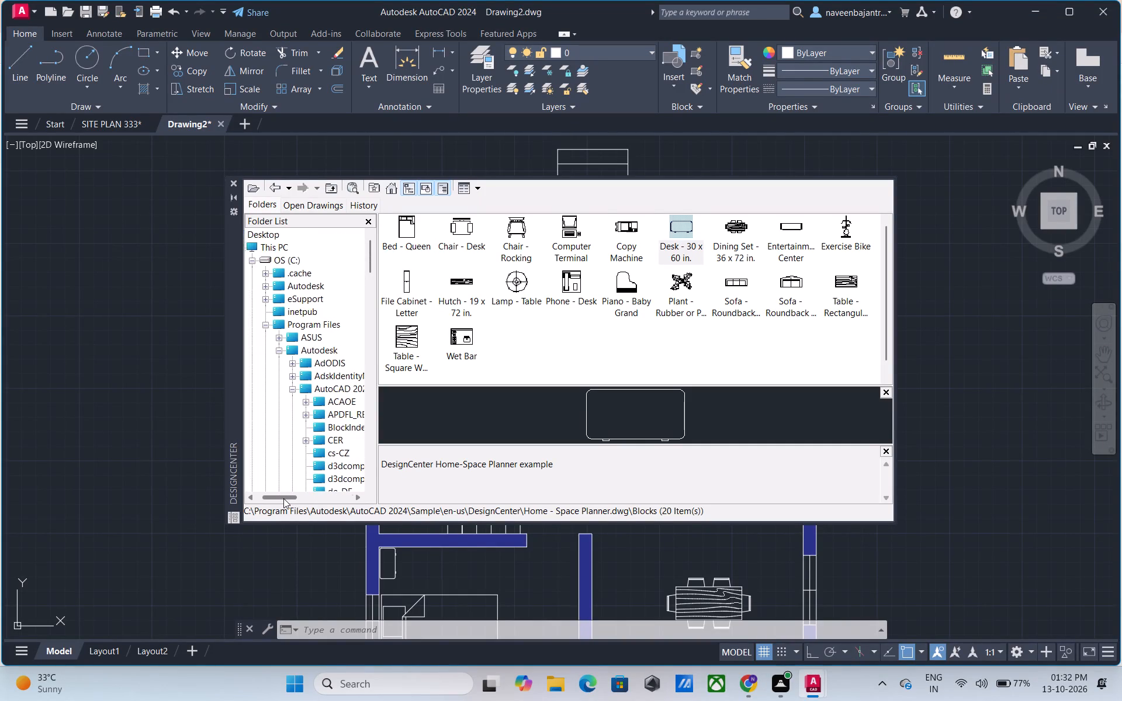
left_click_drag(283, 498, 282, 499)
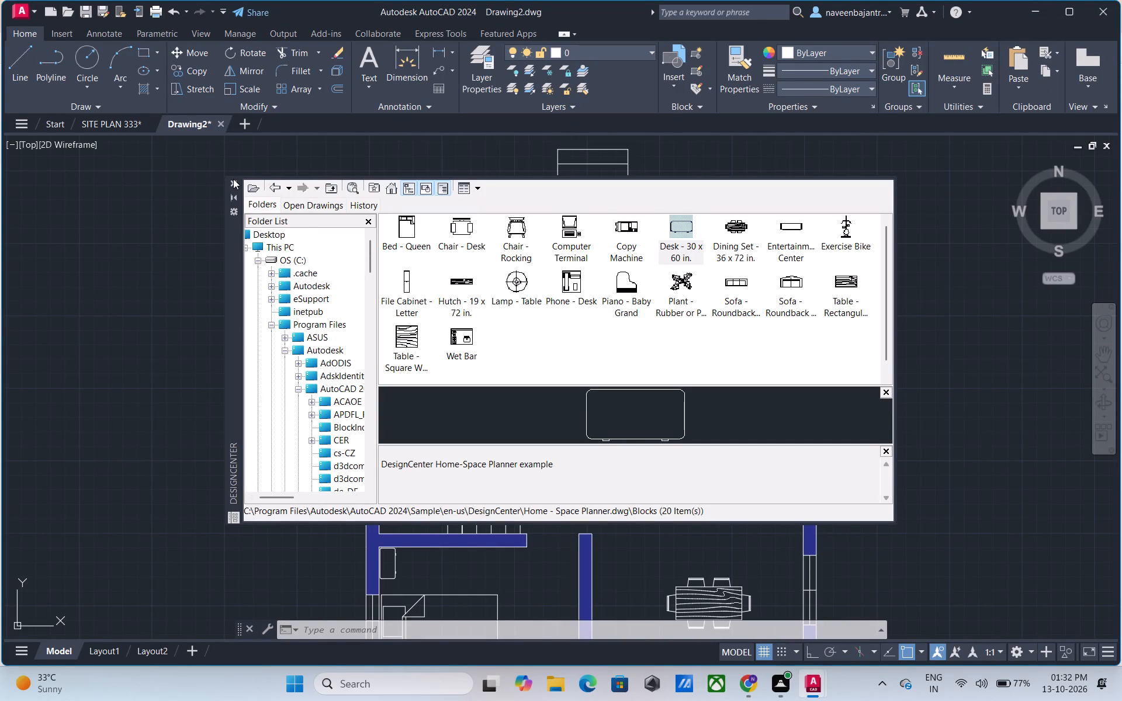
left_click(233, 179)
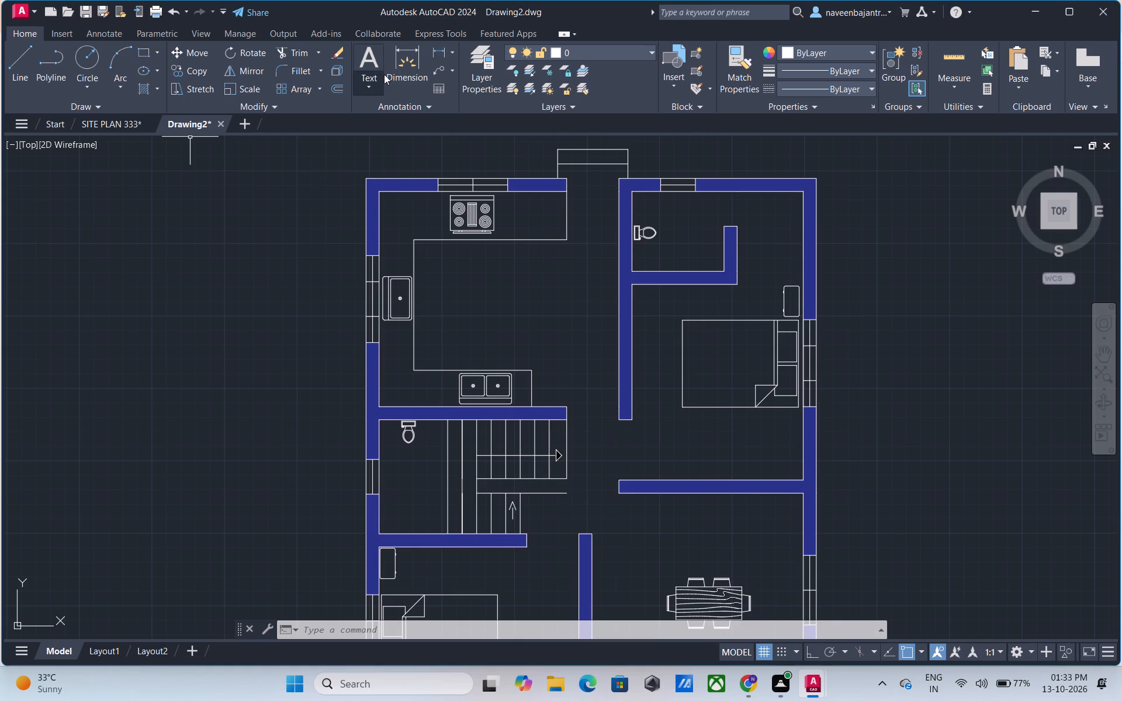
Add multiline text in the middle of the kitchen, 7" high, reading KITCHEN with 420x400 on a second line.
left_click(375, 61)
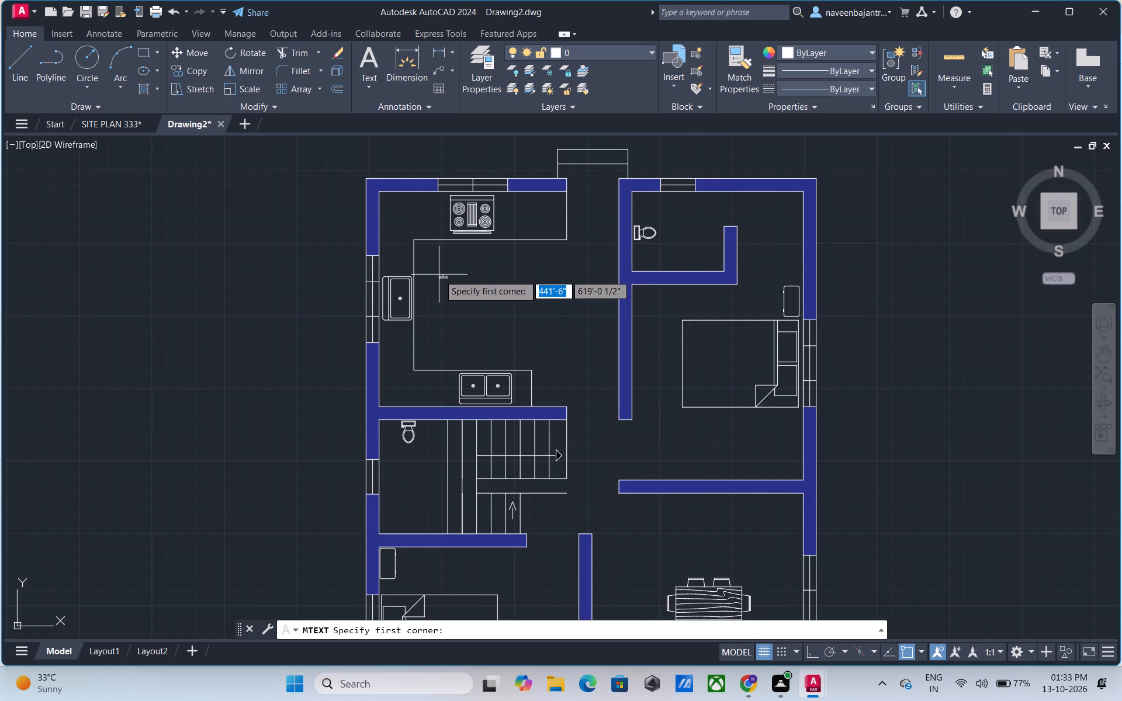
left_click(440, 277)
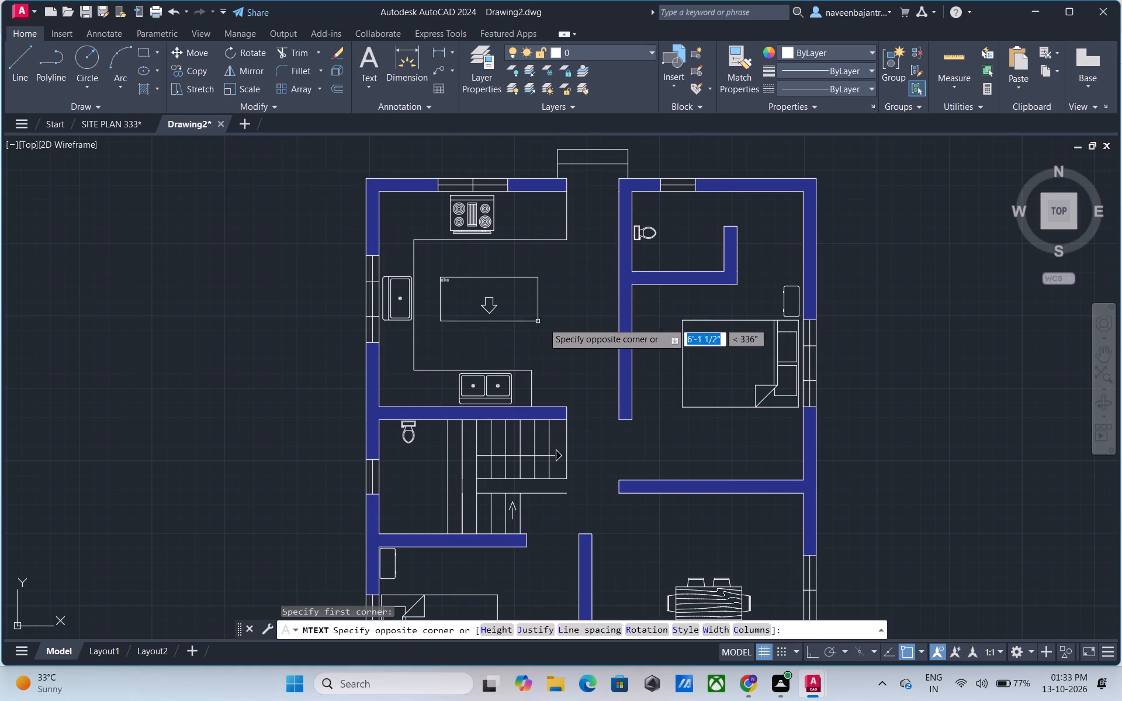
left_click(587, 349)
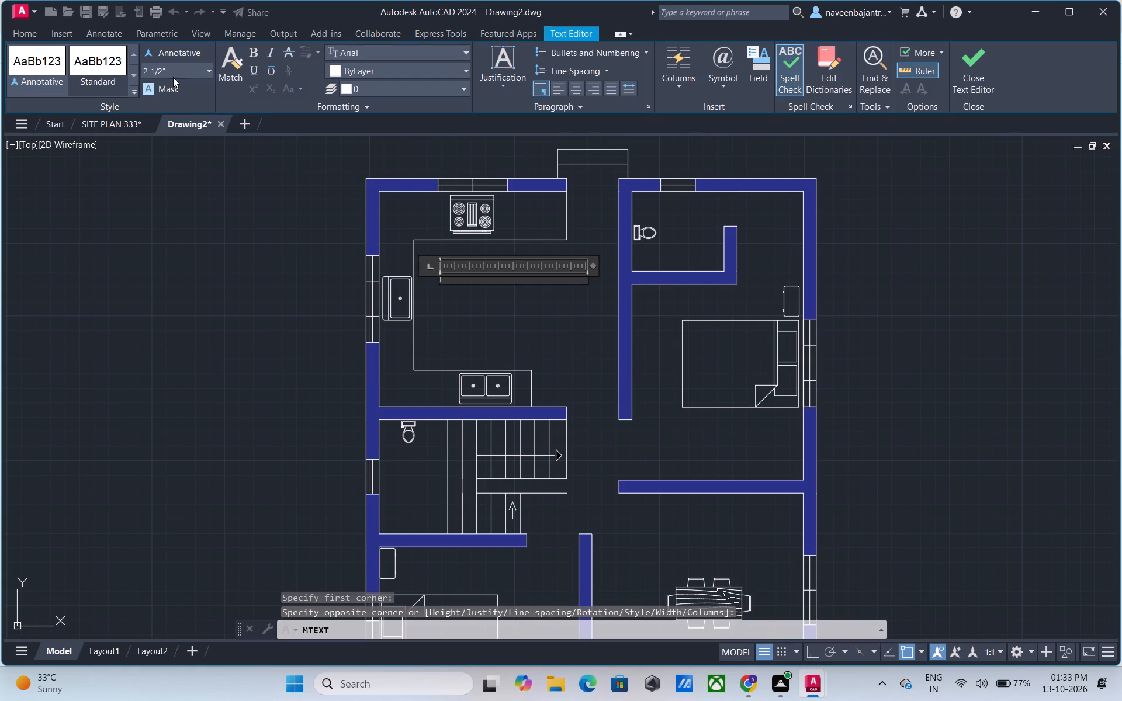
left_click(174, 74)
type("7\"")
key("Return")
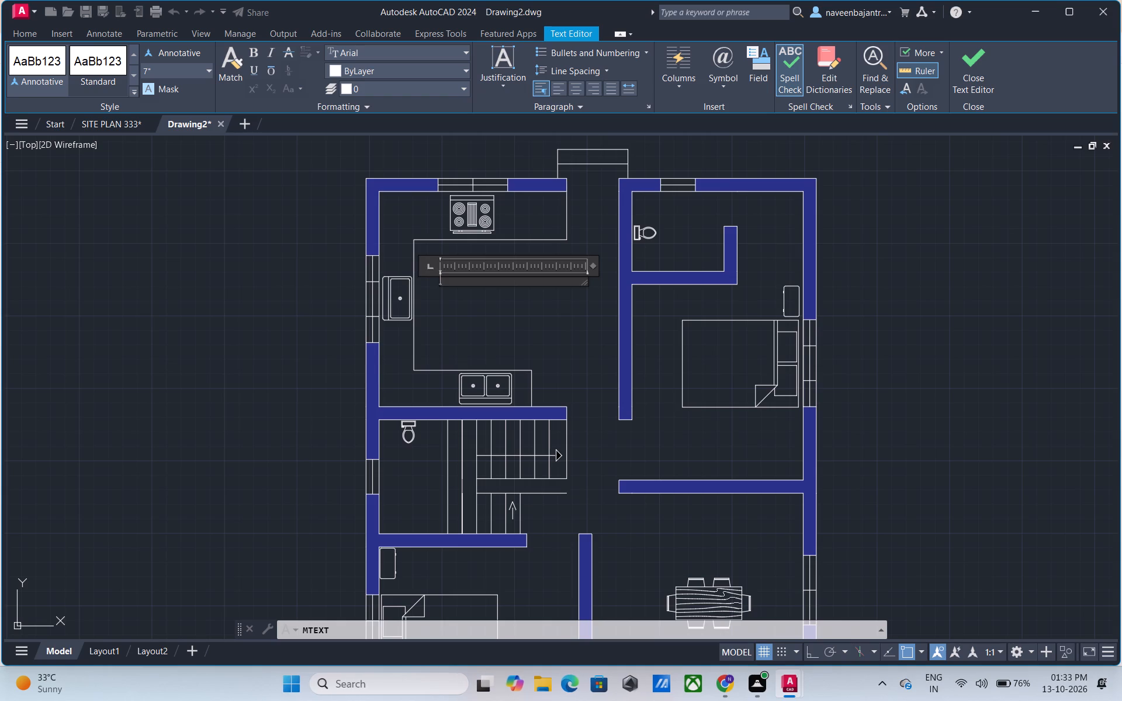
type("KITCHEN")
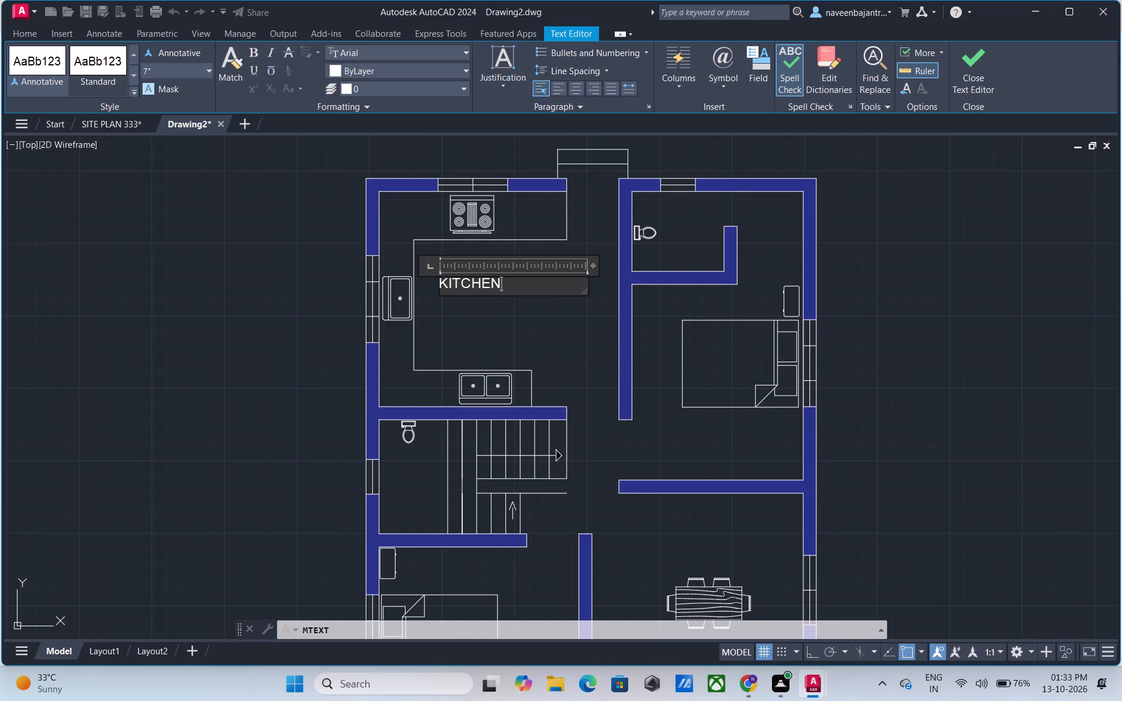
key("Return")
type("420")
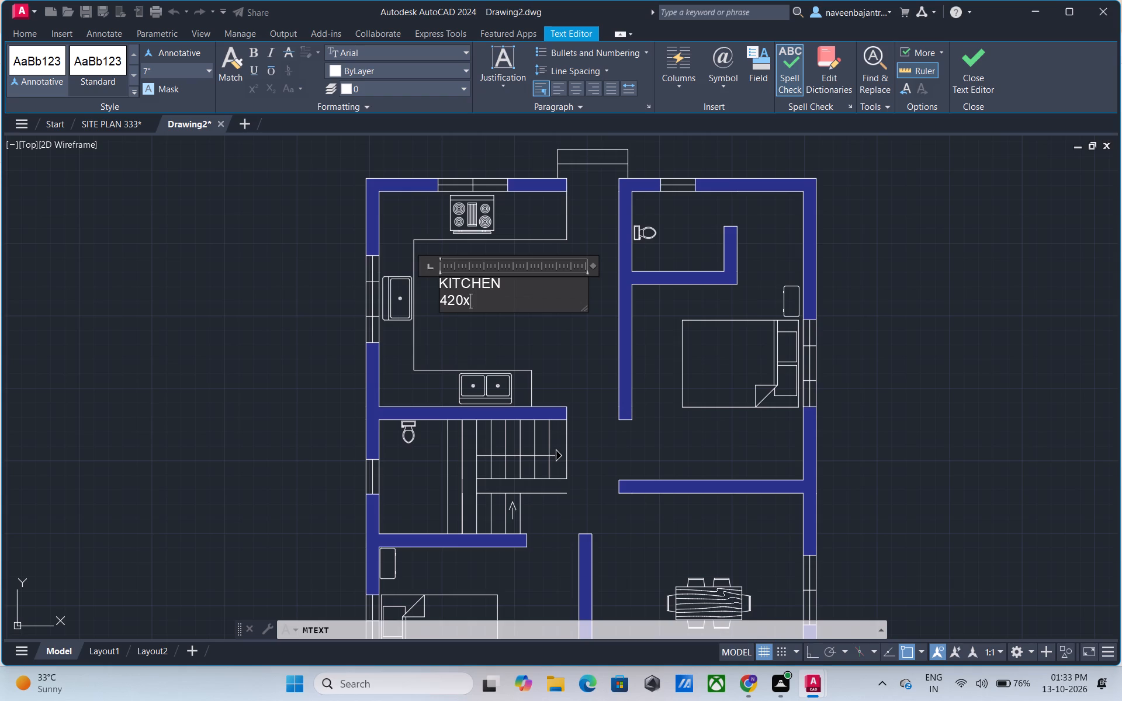
type("400")
Make both lines of the kitchen label bold and centred, and finish editing the text.
left_click_drag(498, 302, 436, 292)
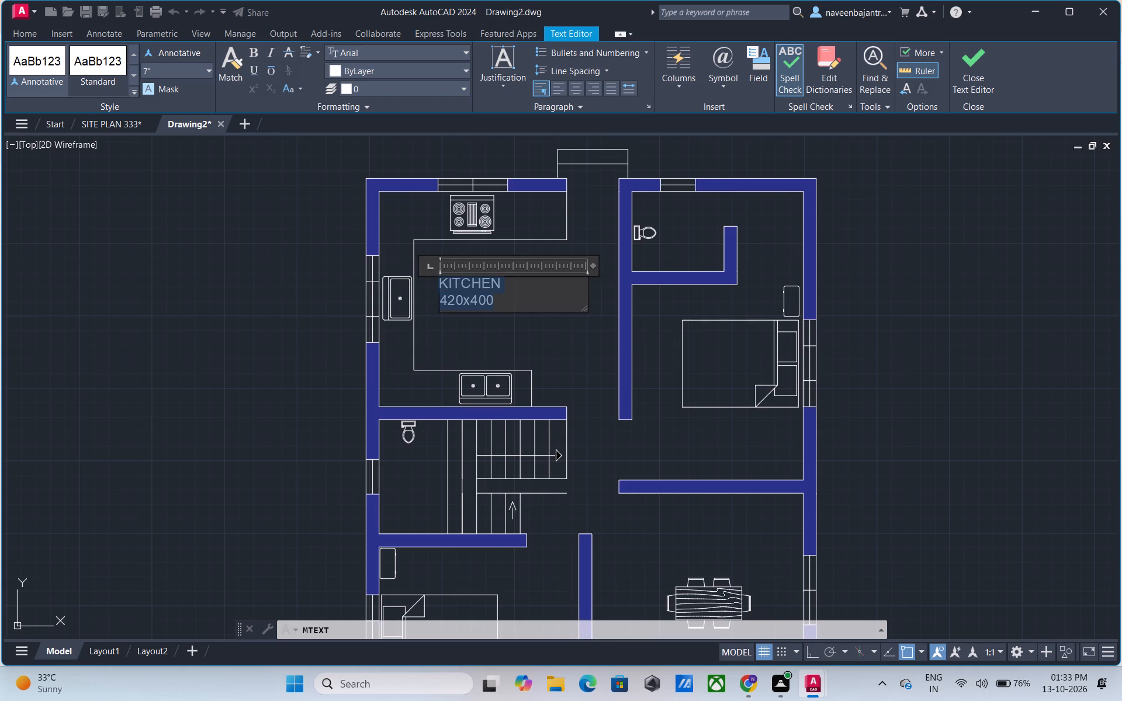
left_click_drag(436, 292, 436, 288)
left_click(254, 55)
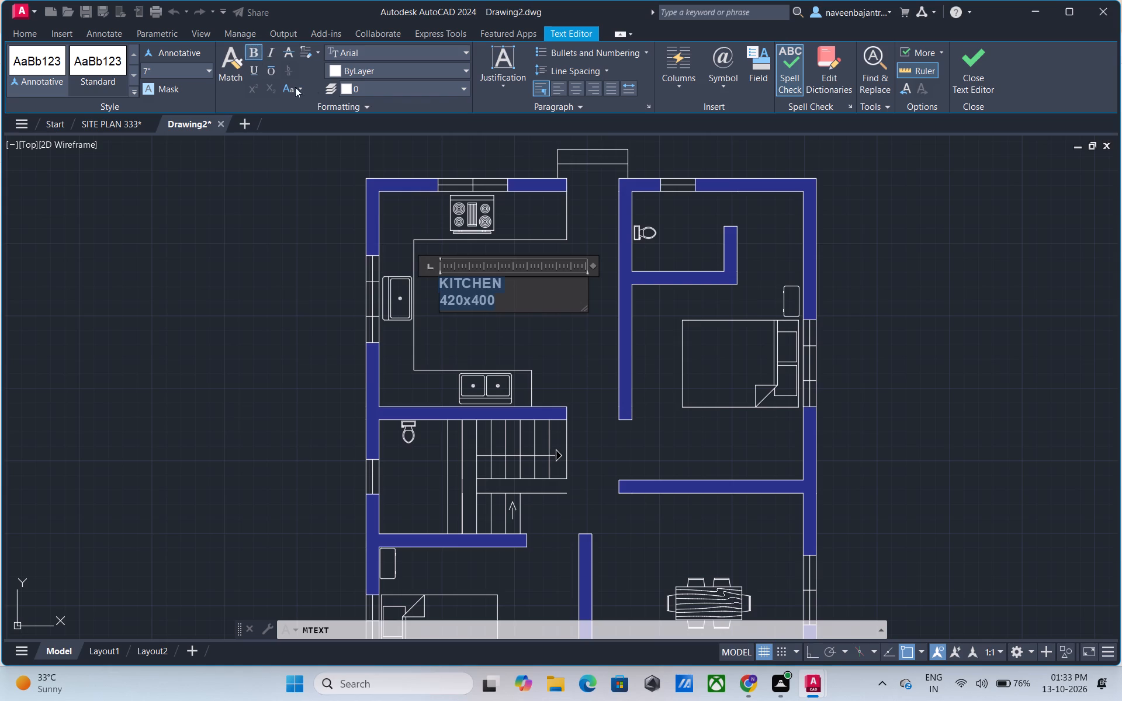
left_click(571, 89)
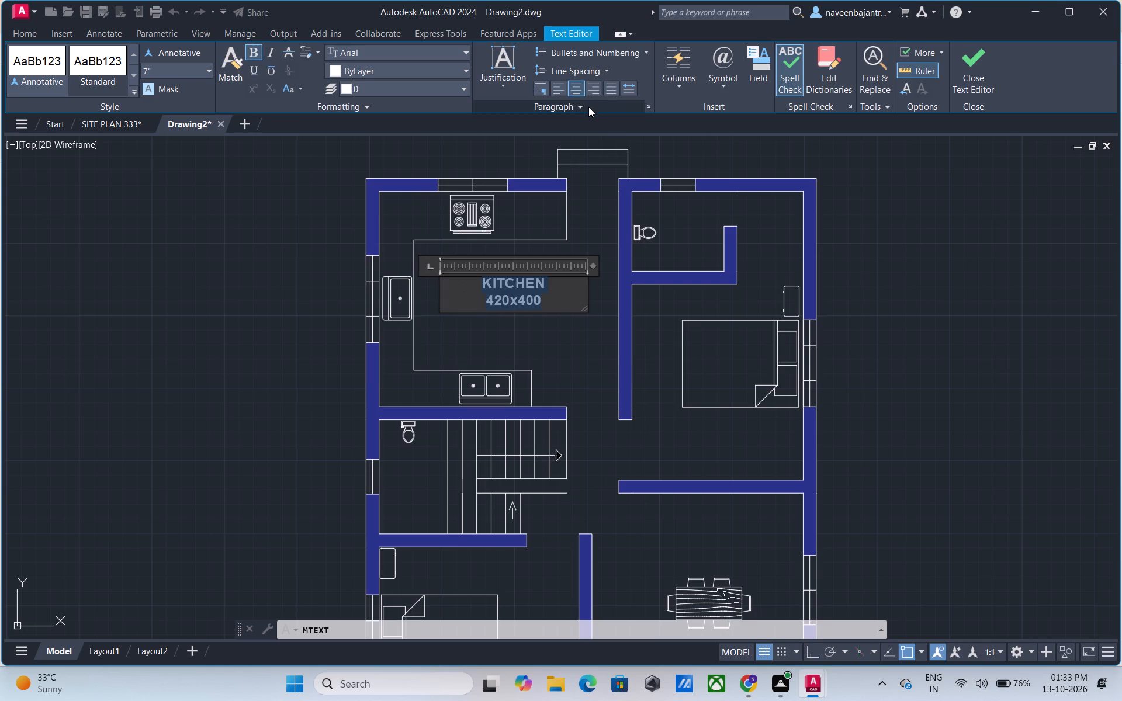
left_click(972, 86)
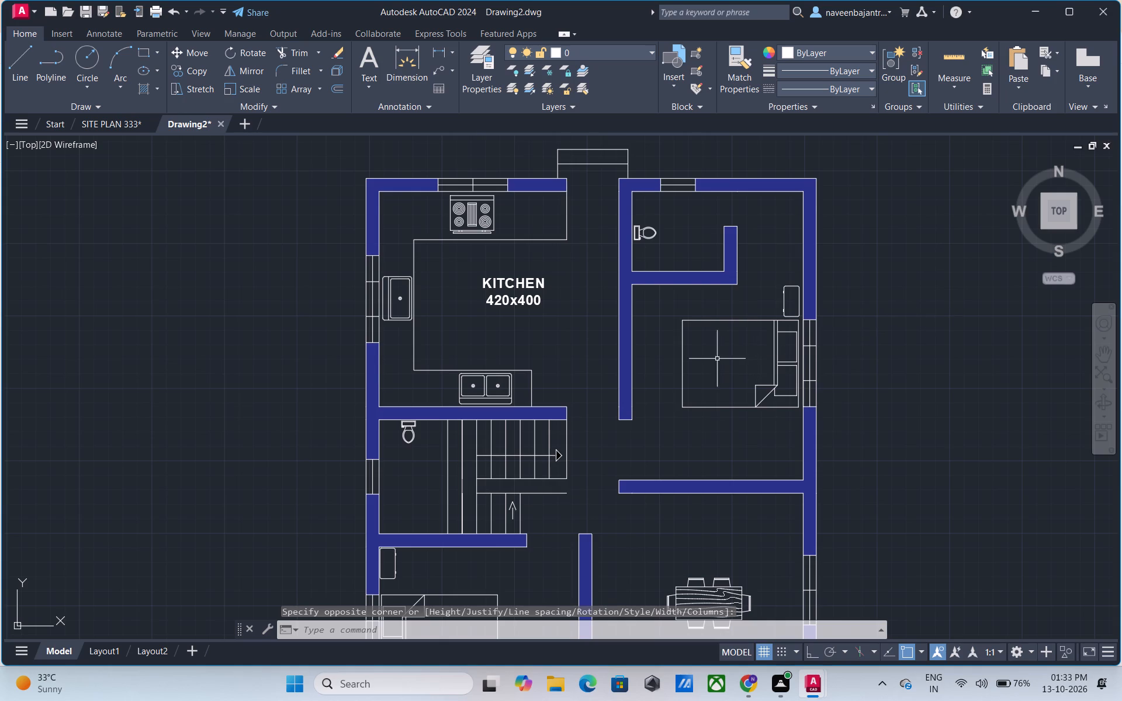
Move the kitchen label about 1'-8 1/2" diagonally down and to the left, between the kitchen counters.
left_click(501, 302)
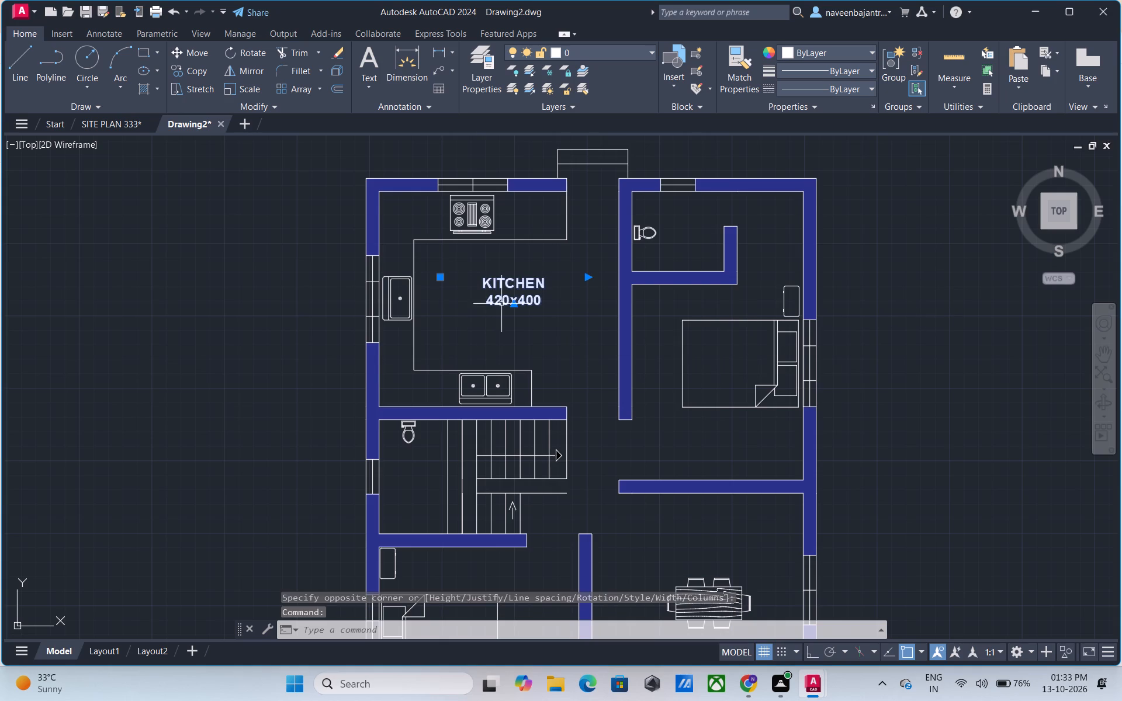
type("M")
key("space")
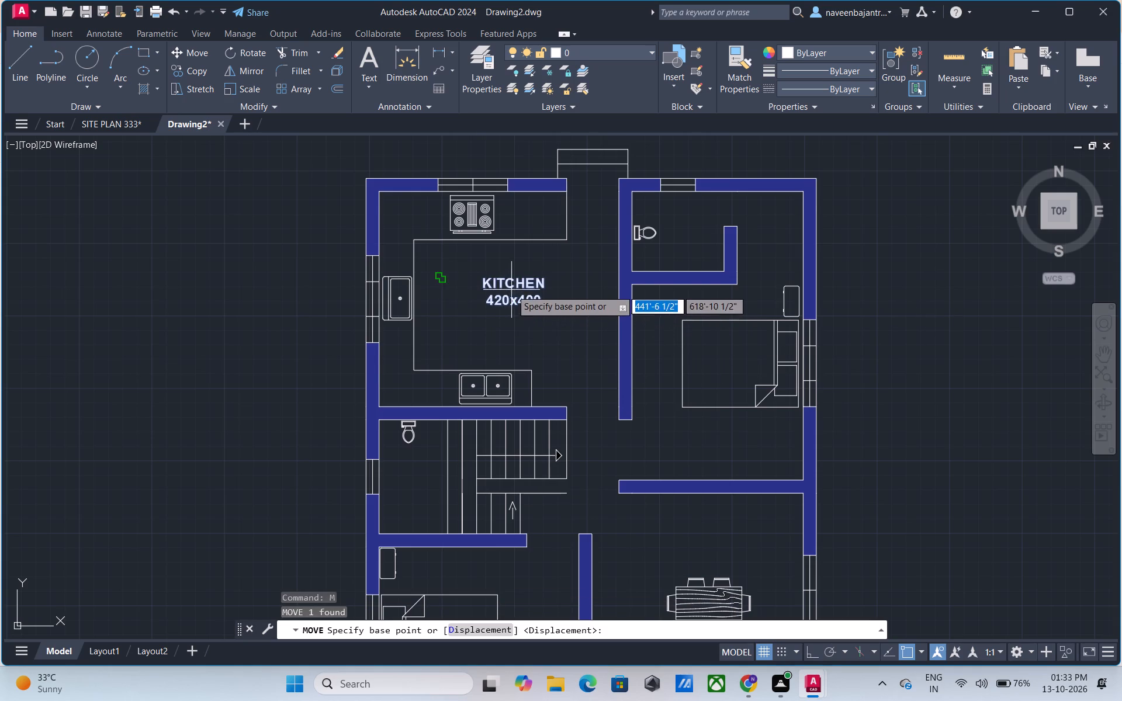
left_click(534, 283)
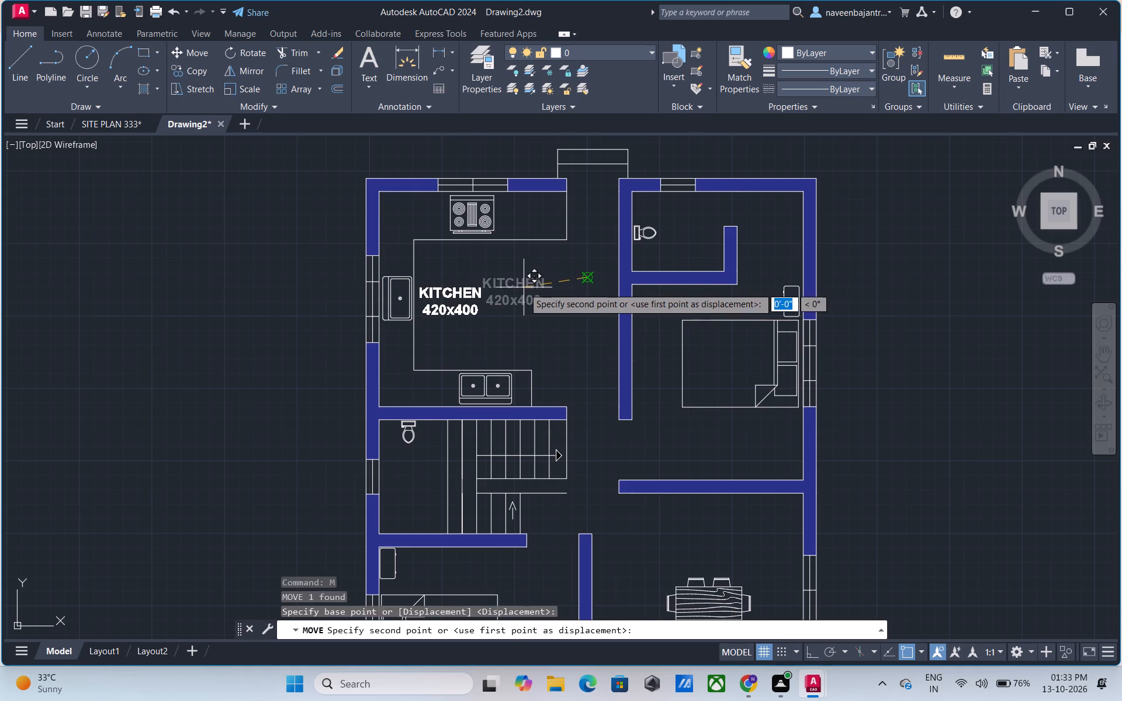
left_click(563, 294)
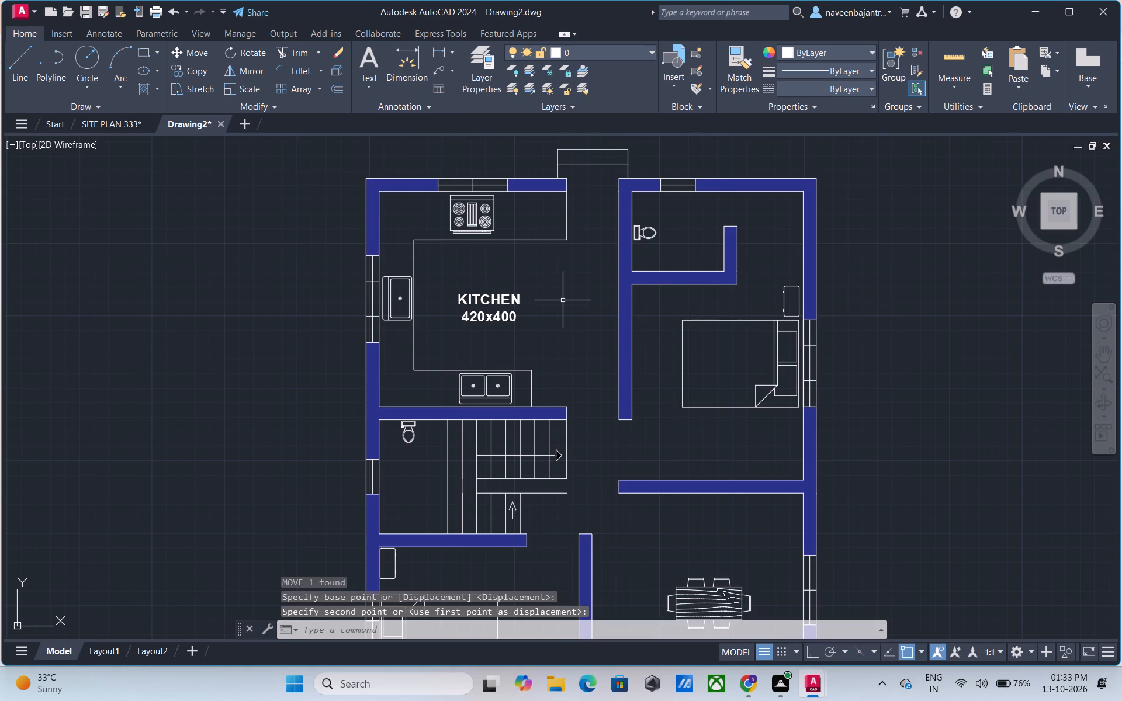
key("Escape")
Add multiline text beside the toilet fixture in the upper-right bathroom, 7" high, reading TOILET with 160x140 on a second line.
scroll(573, 337, "down", 1)
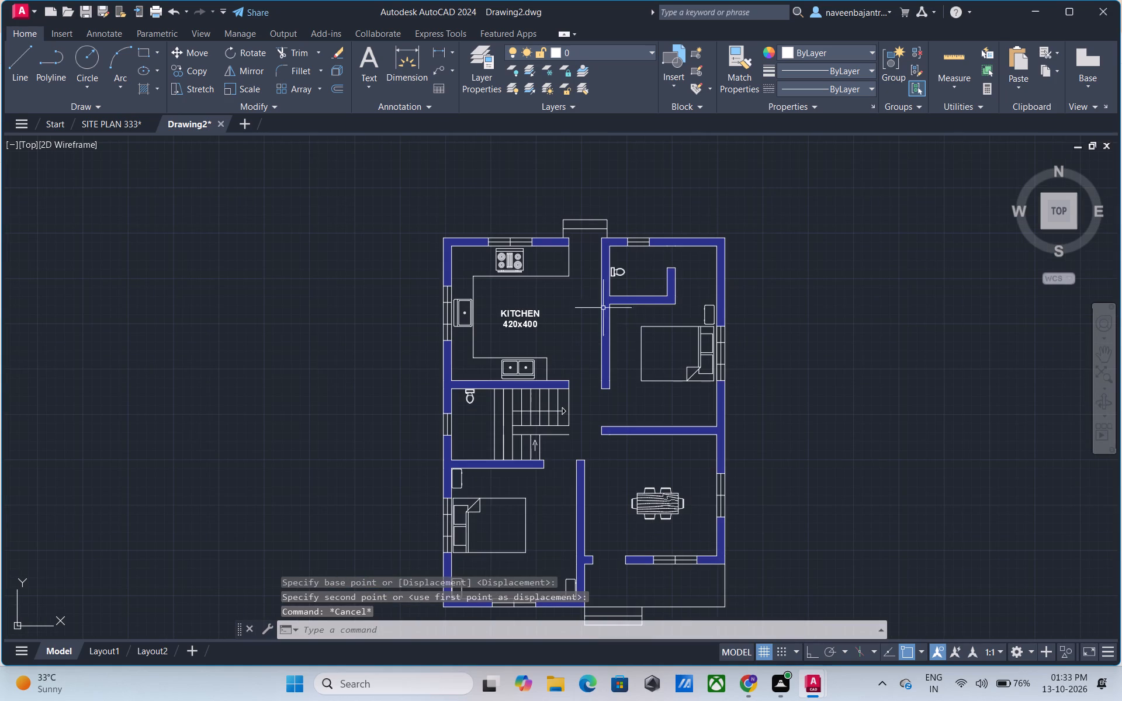
scroll(655, 272, "up", 3)
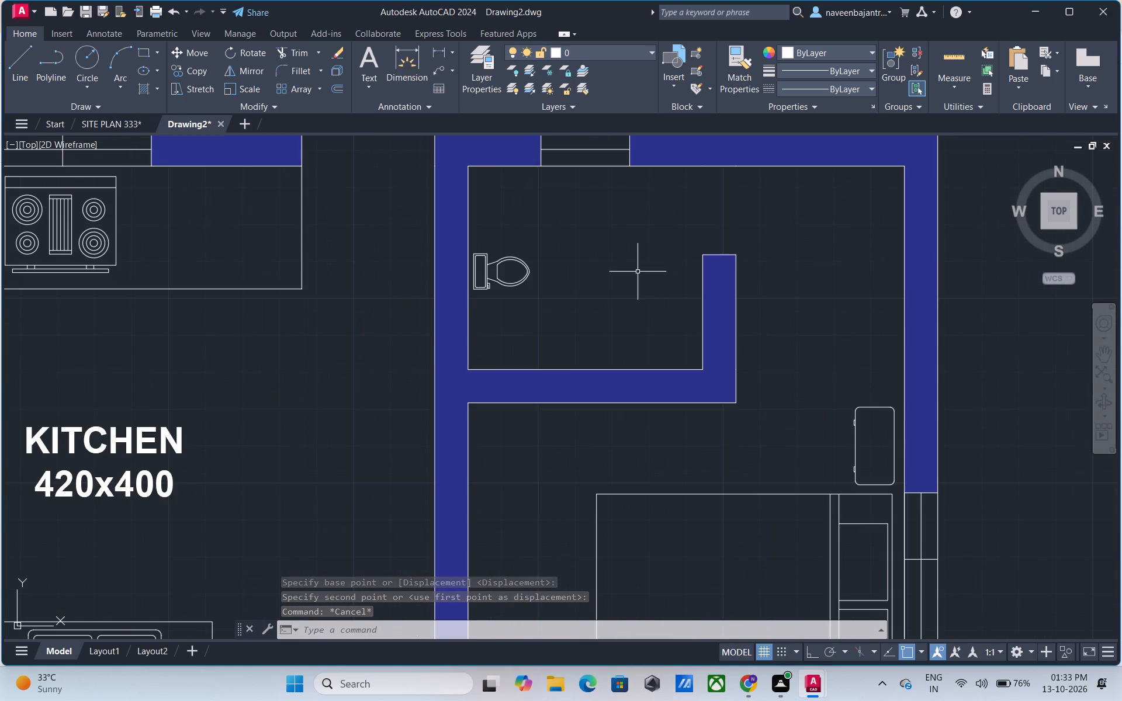
left_click(375, 64)
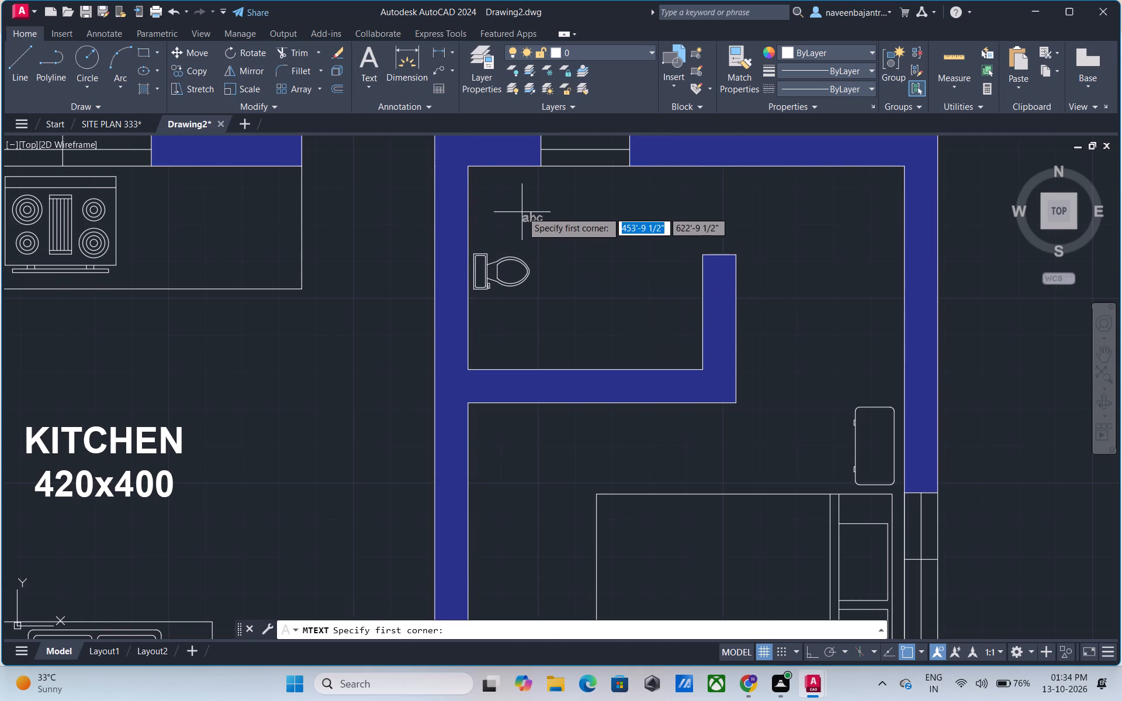
left_click(522, 211)
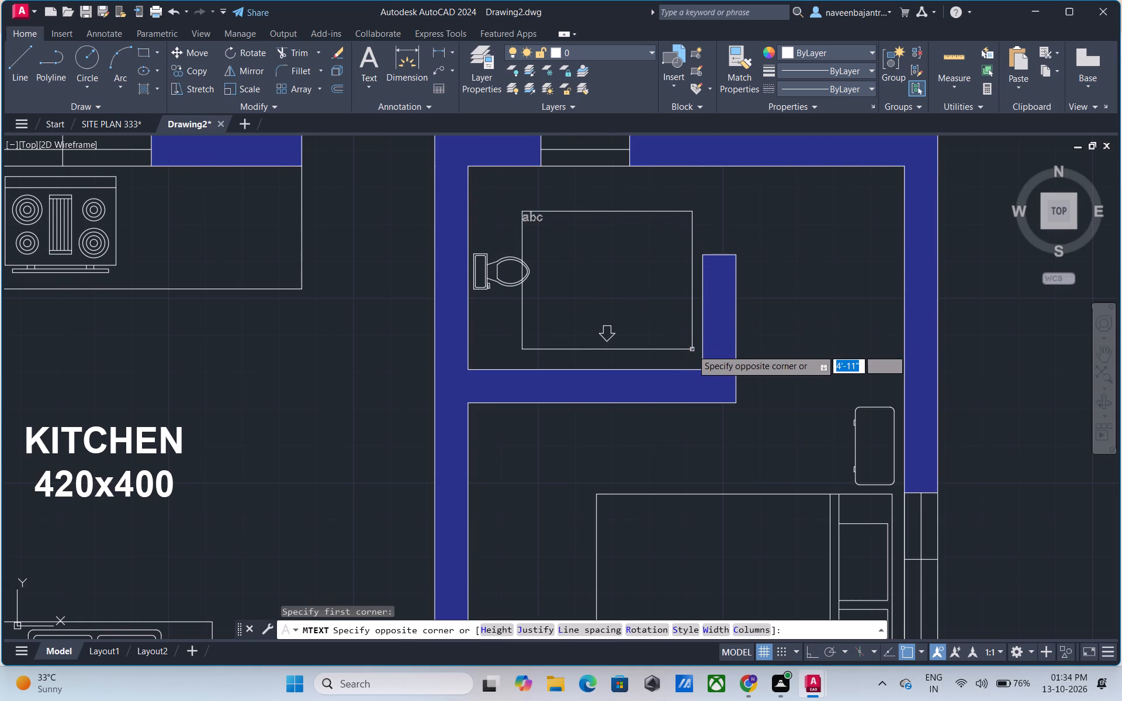
left_click(692, 349)
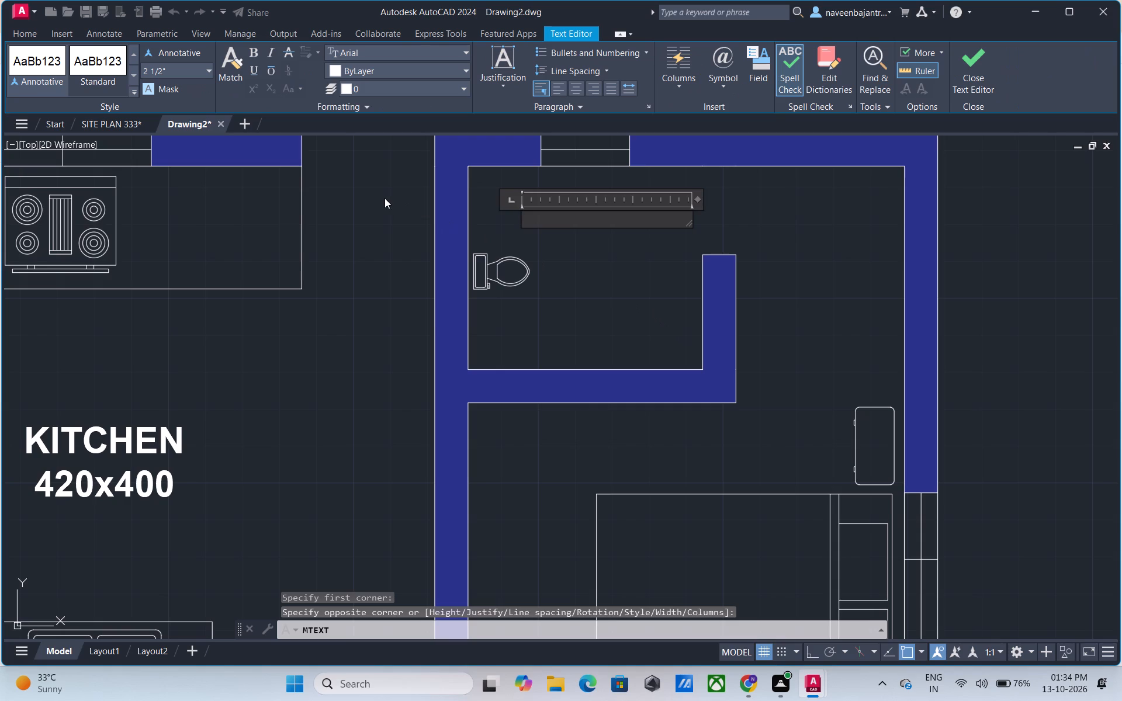
left_click(175, 71)
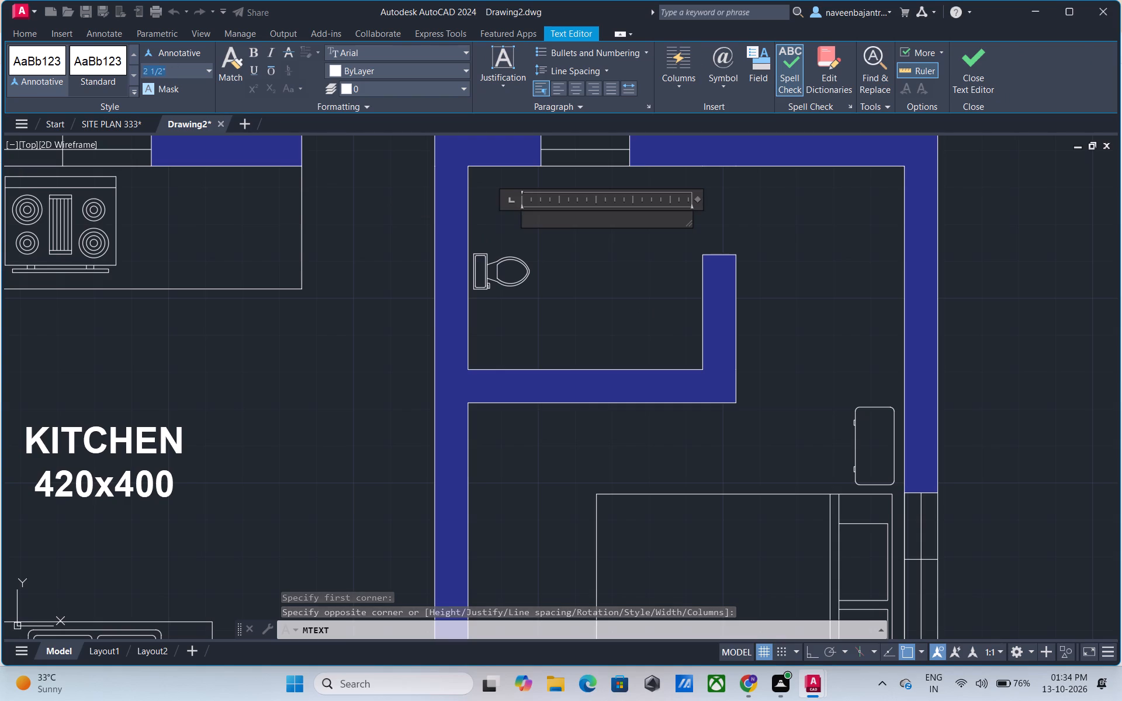
type("7\"")
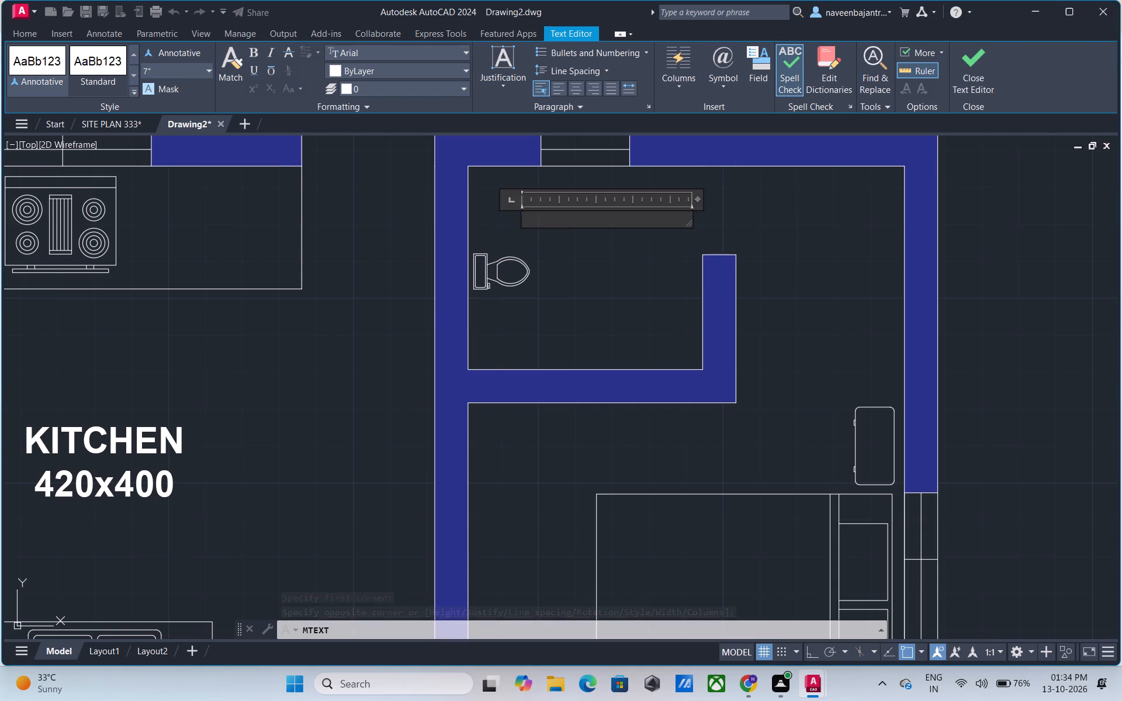
key("Return")
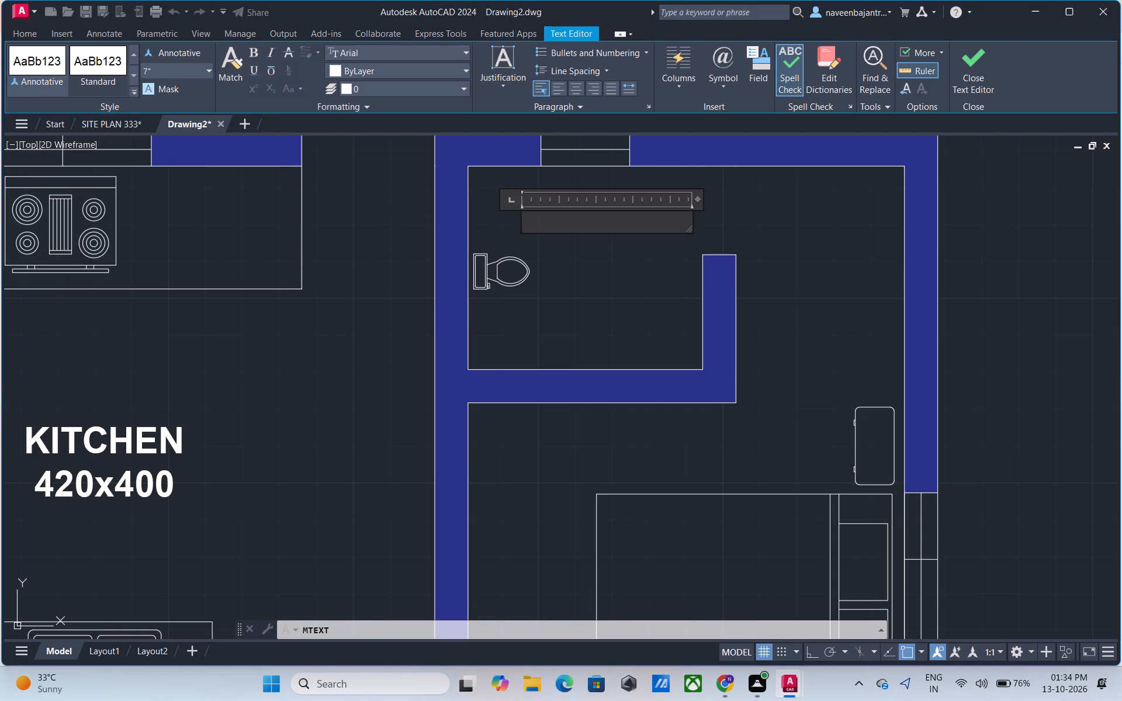
type("TOILET")
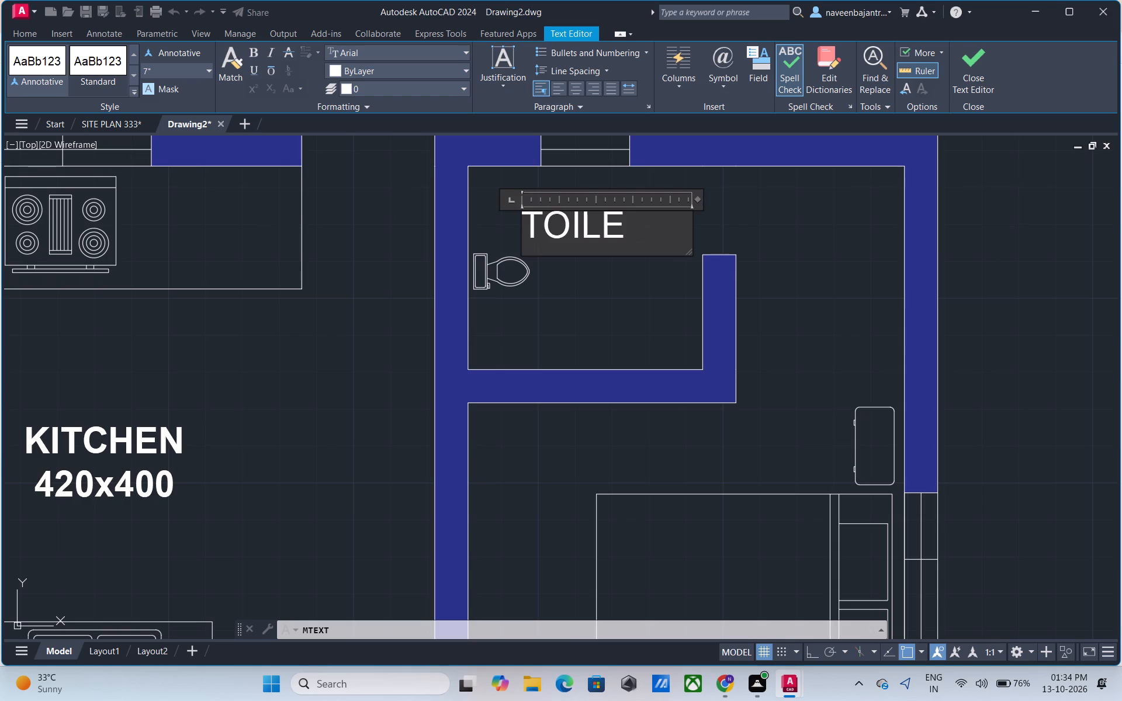
key("Return")
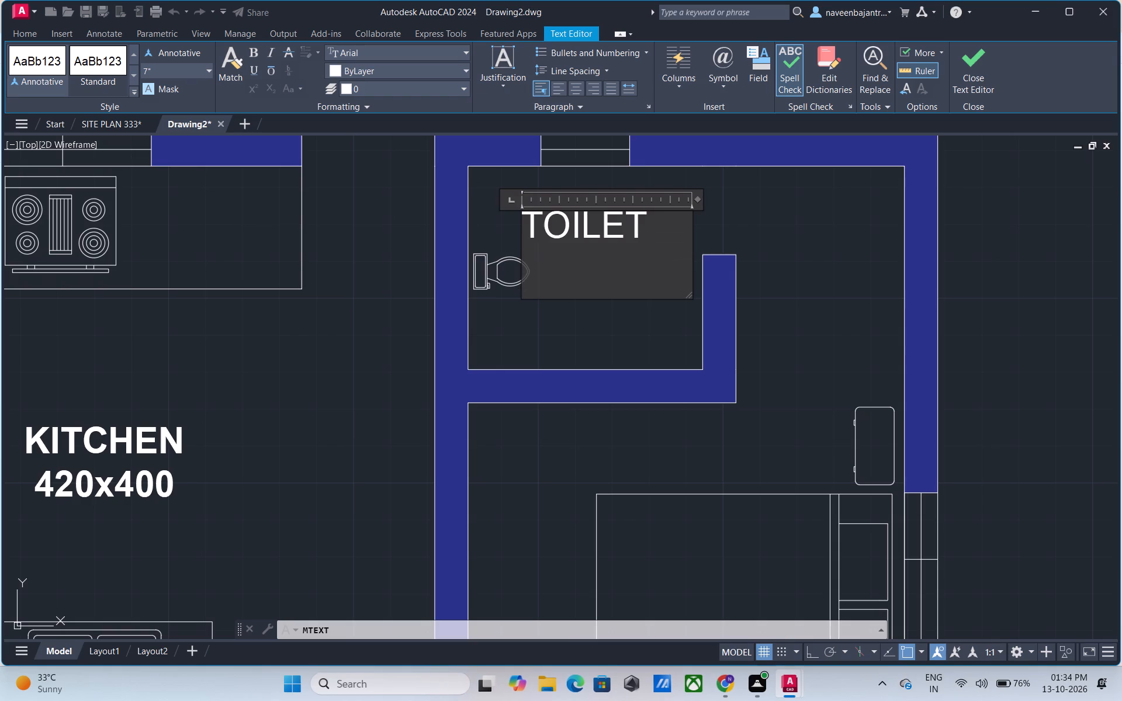
type("160")
key("x")
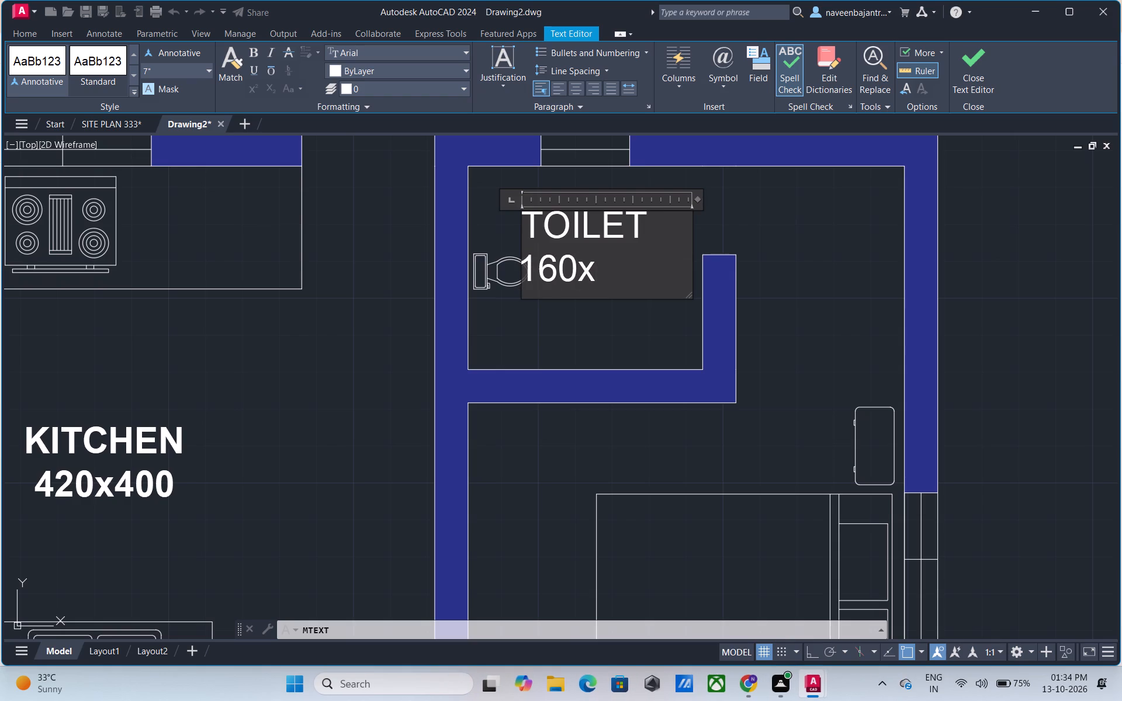
type("140")
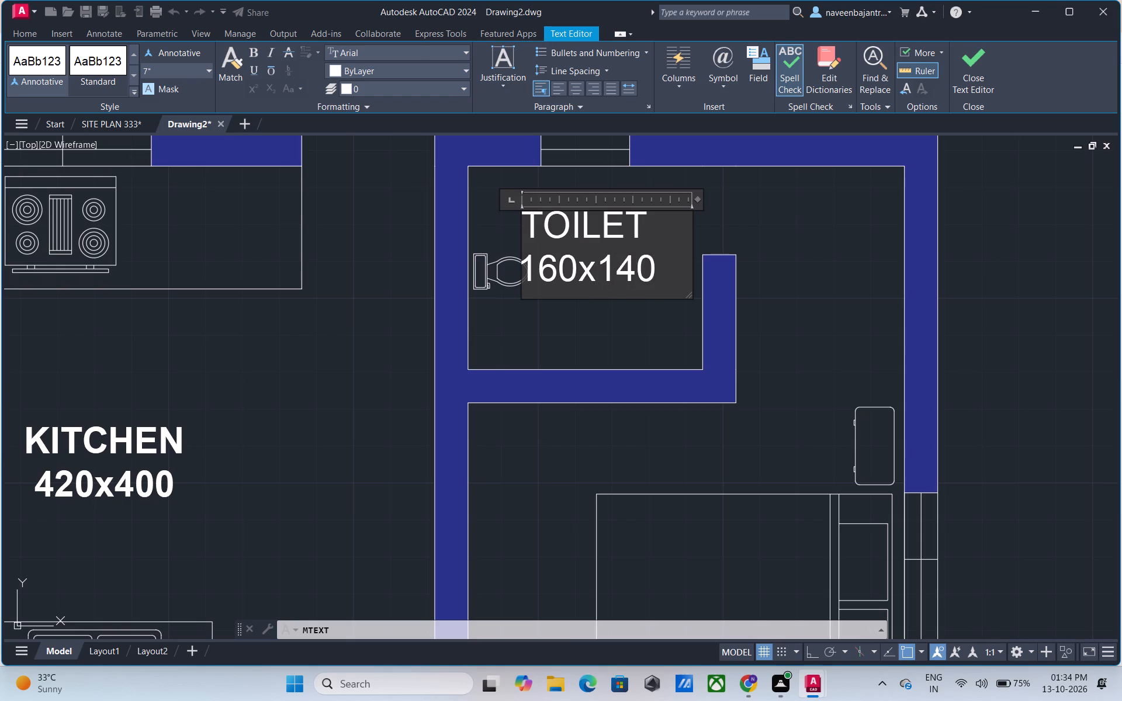
Make both lines of the toilet label centred and bold, and finish editing the text.
left_click_drag(661, 264, 601, 271)
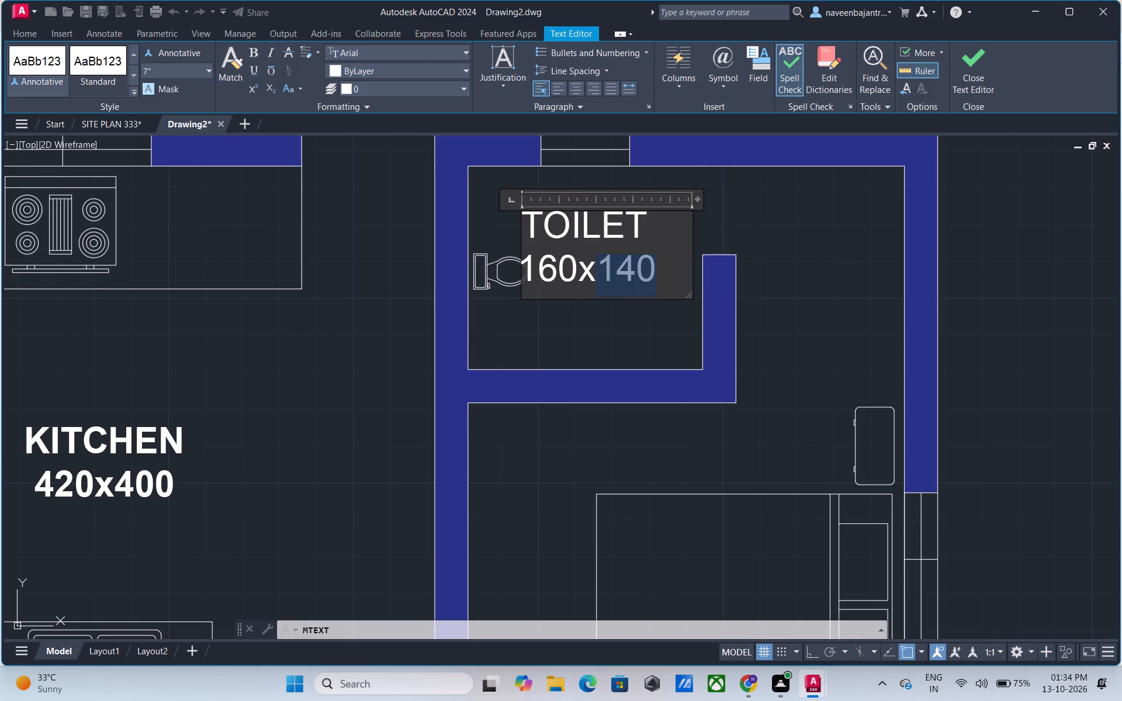
left_click_drag(601, 271, 518, 238)
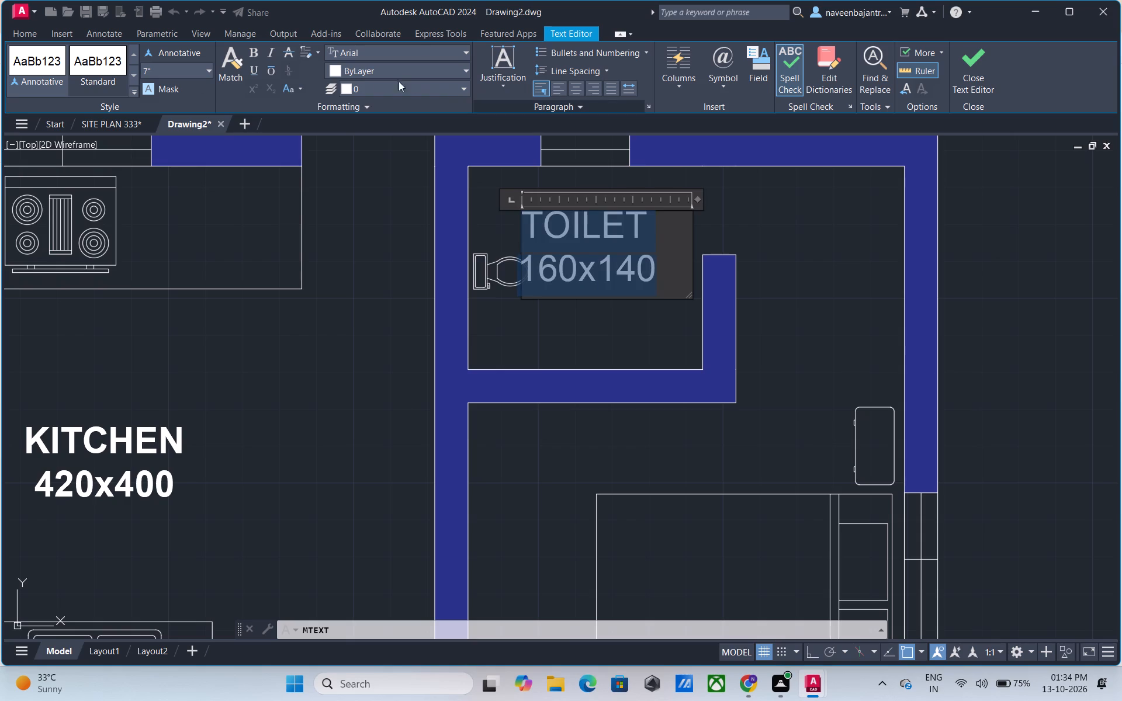
left_click(572, 86)
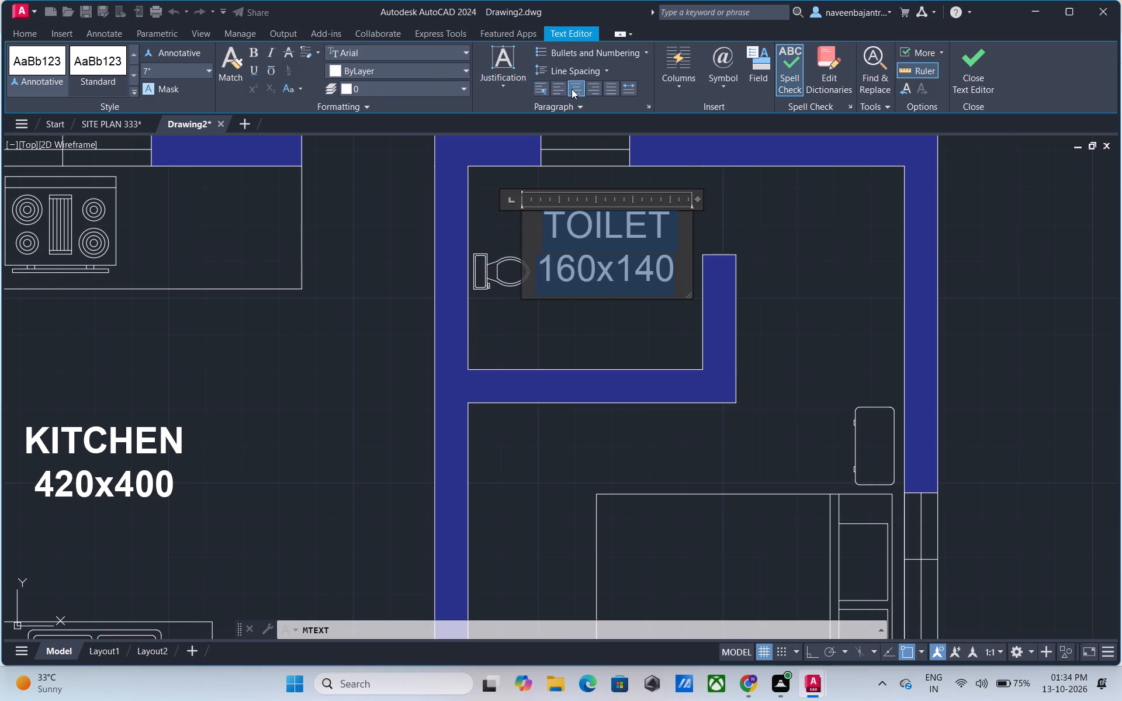
left_click(251, 52)
left_click(978, 75)
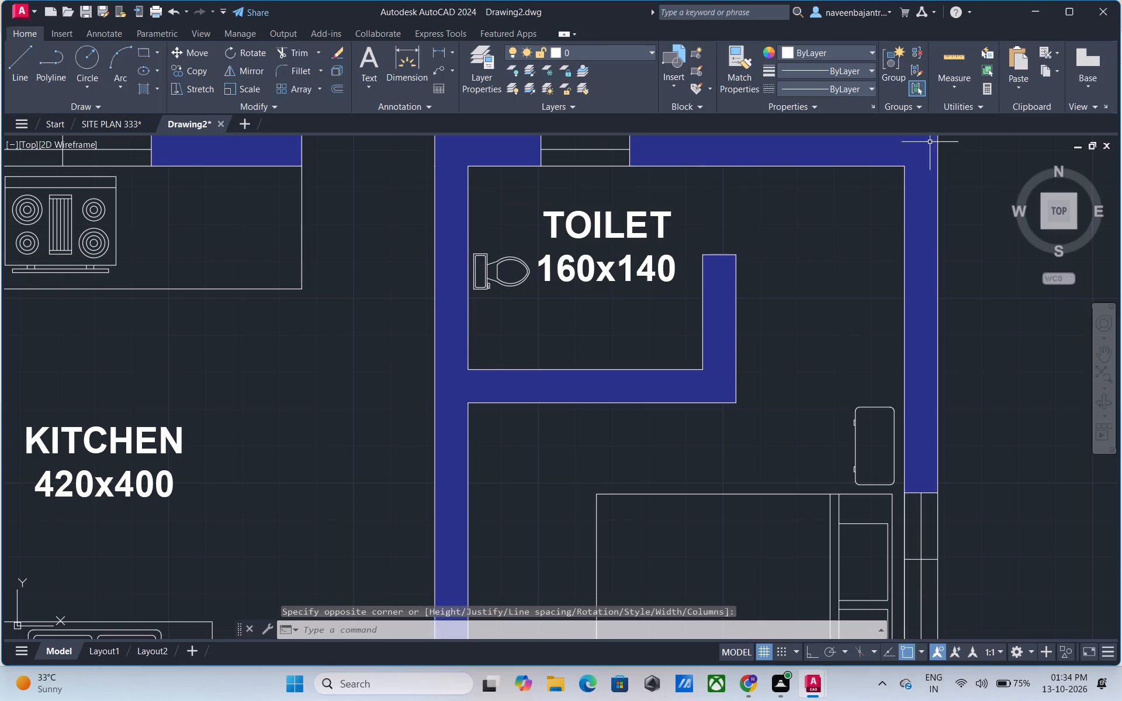
Add multiline text below the bed in the upper-right bedroom, 7" high, reading BED ROOM with 300x340 on a second line.
scroll(857, 212, "down", 2)
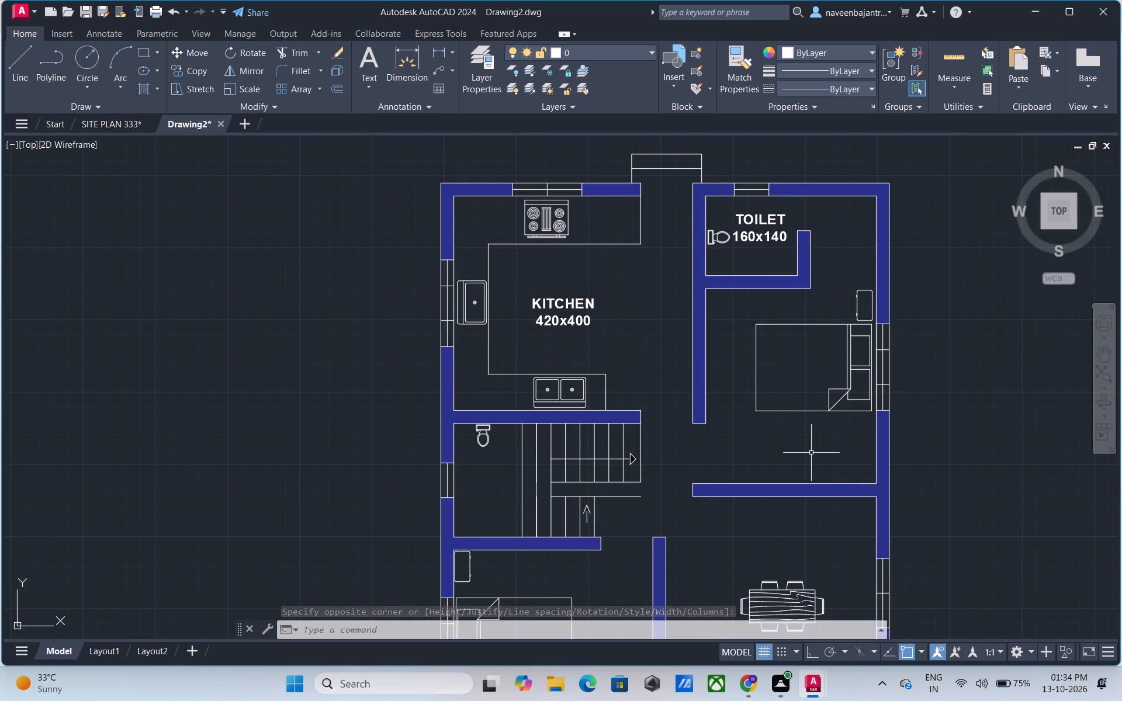
middle_click_drag(811, 453, 602, 340)
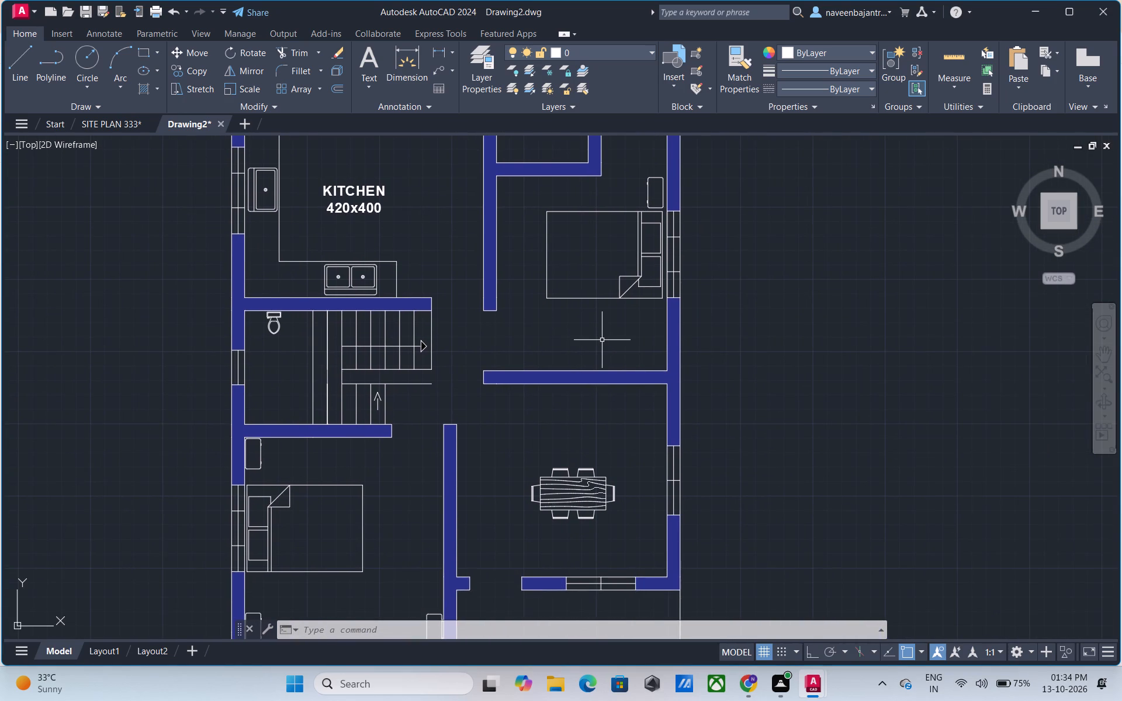
key("Escape")
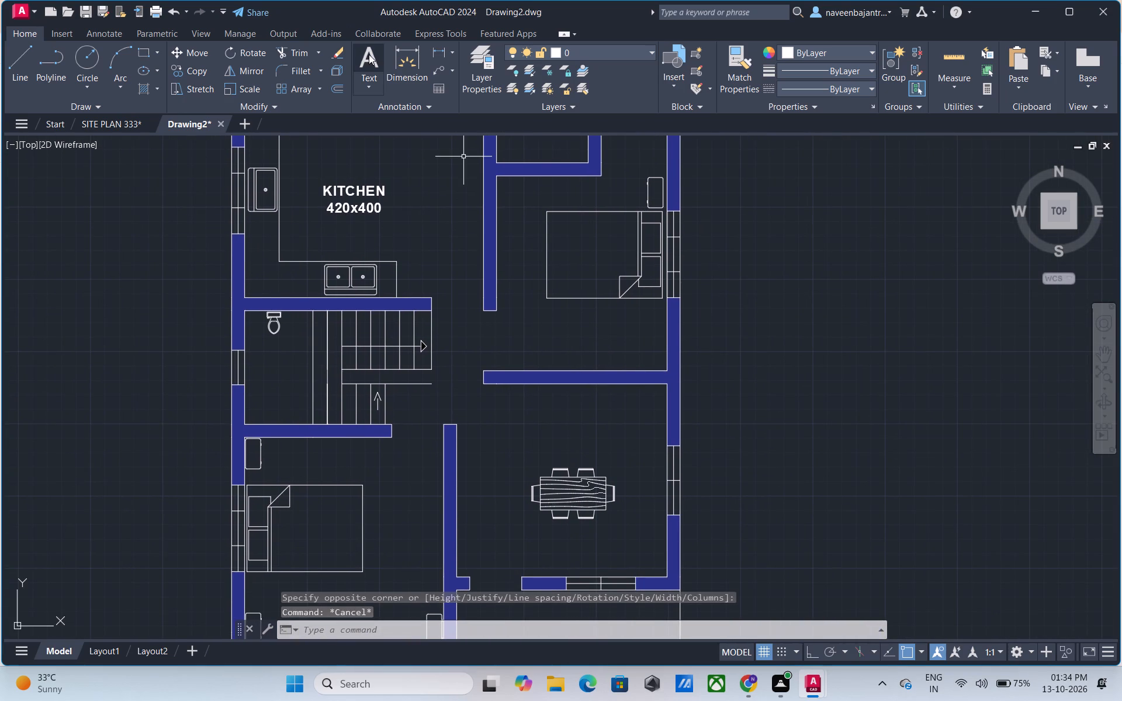
left_click(369, 57)
scroll(501, 240, "up", 1)
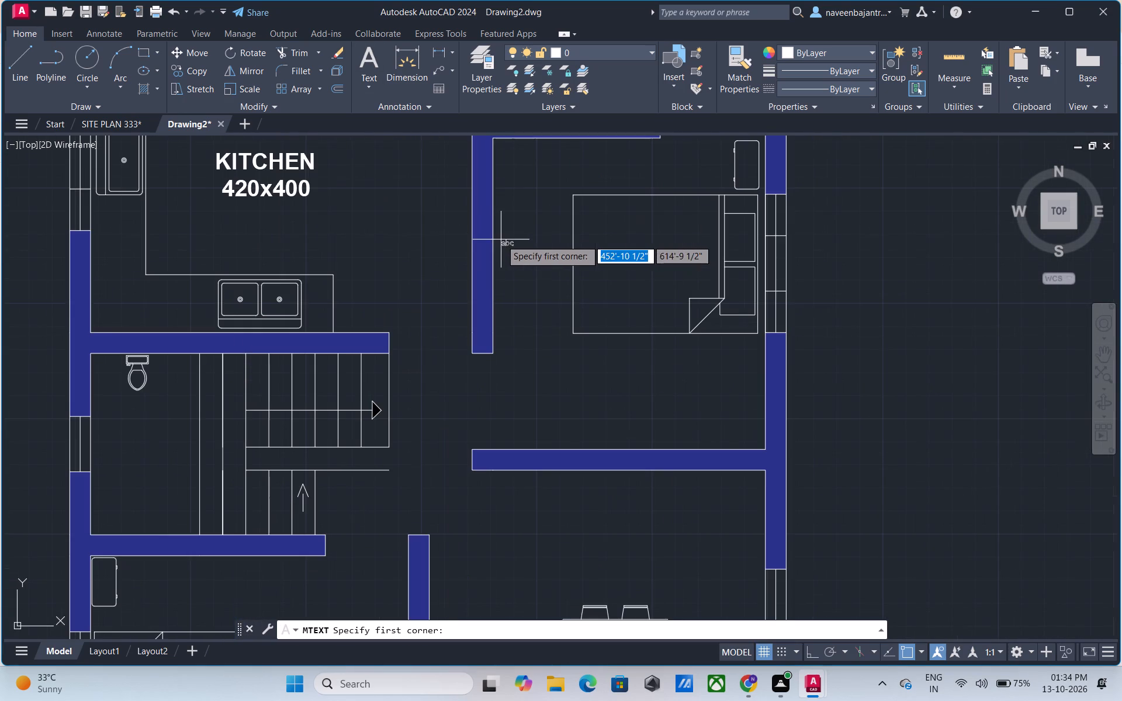
left_click(543, 353)
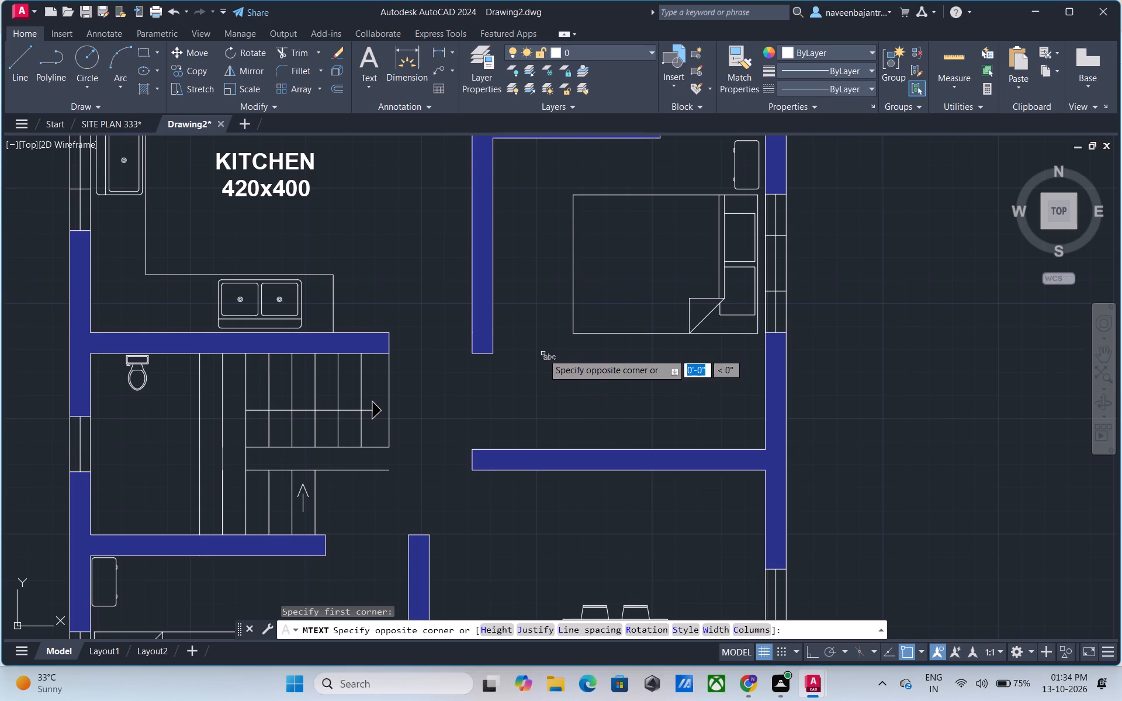
left_click(737, 433)
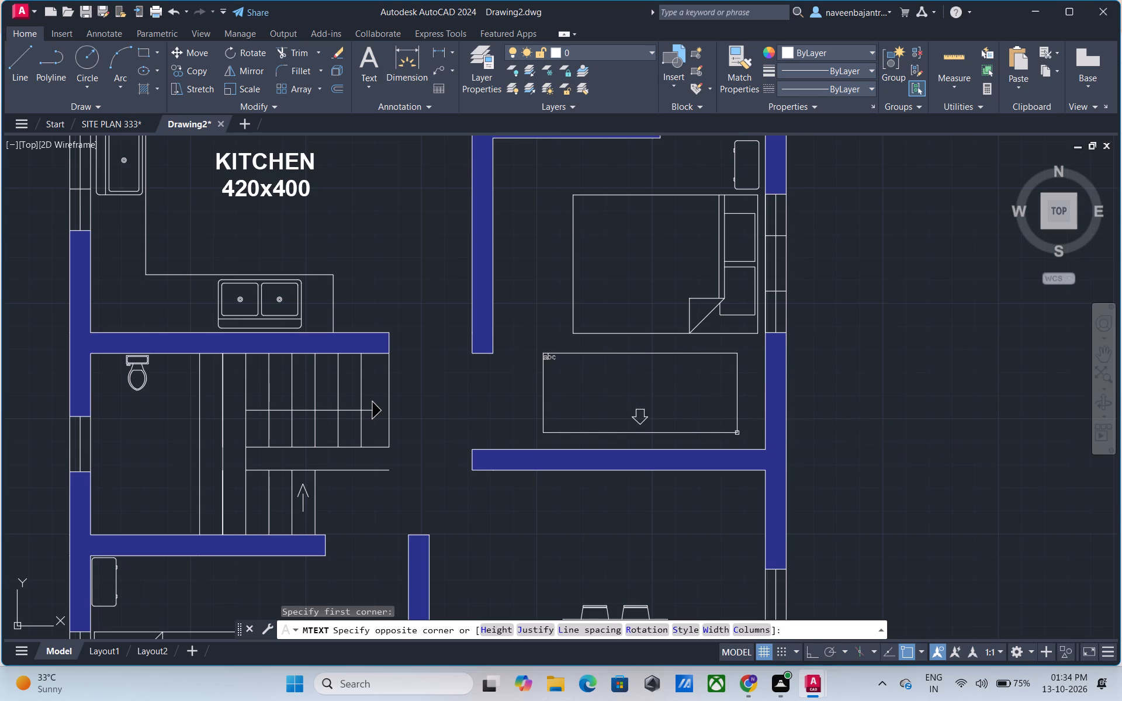
left_click(194, 70)
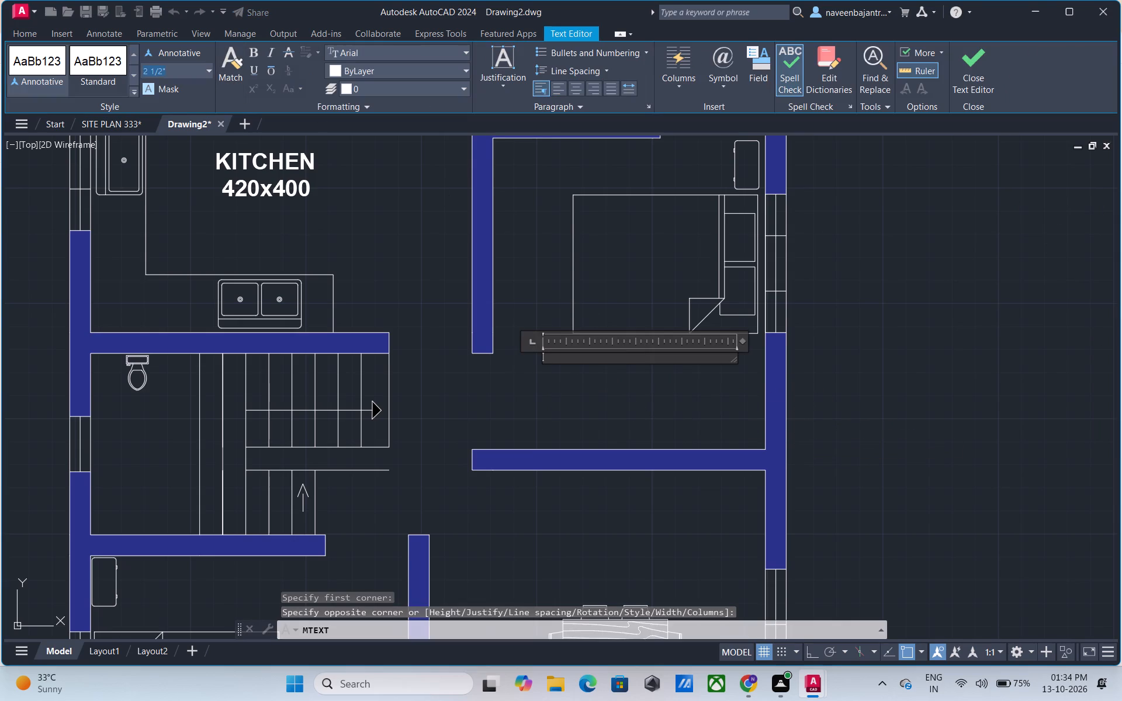
type("7\"")
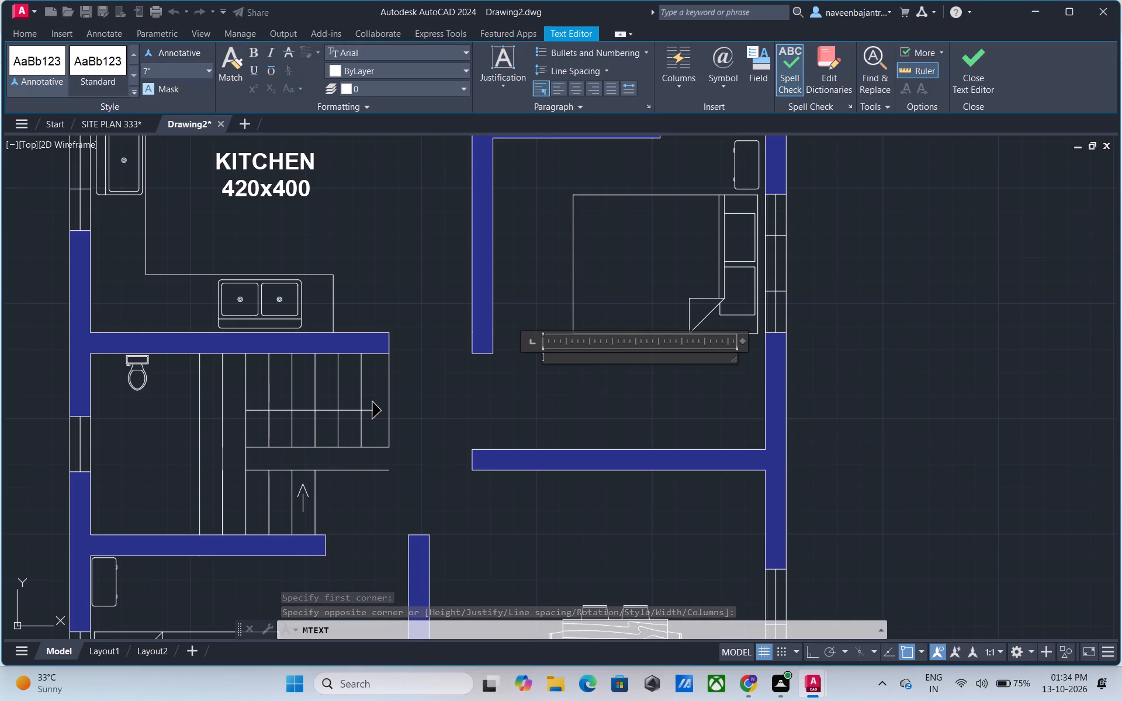
key("Return")
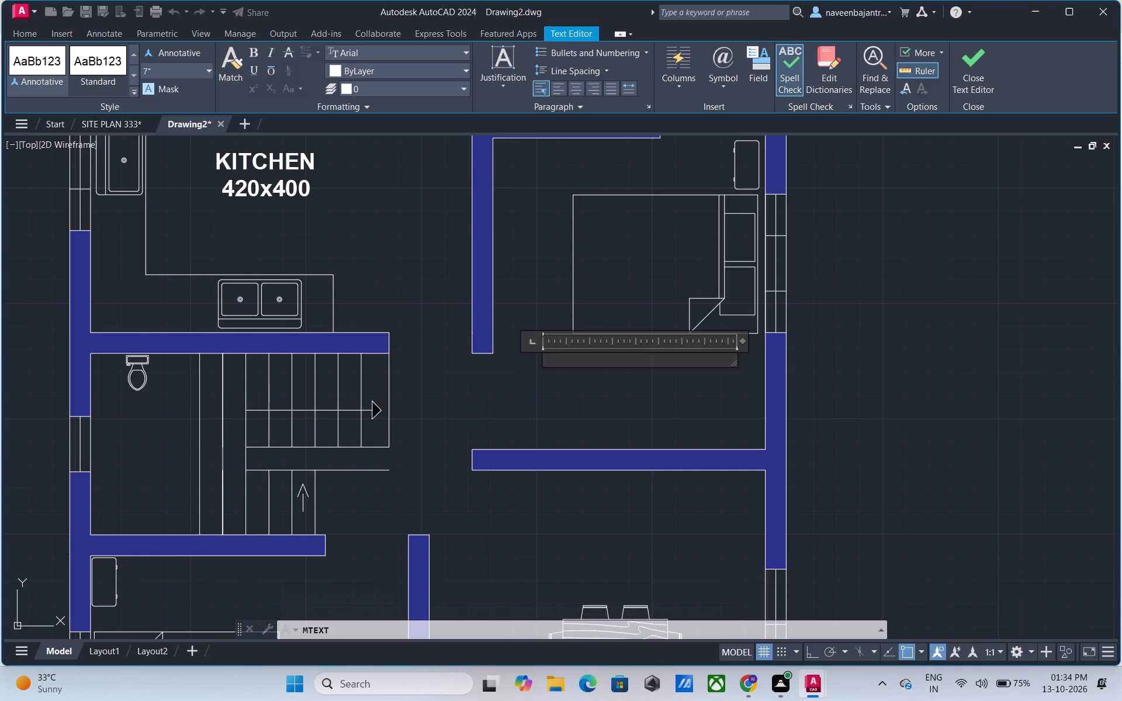
type("BED R")
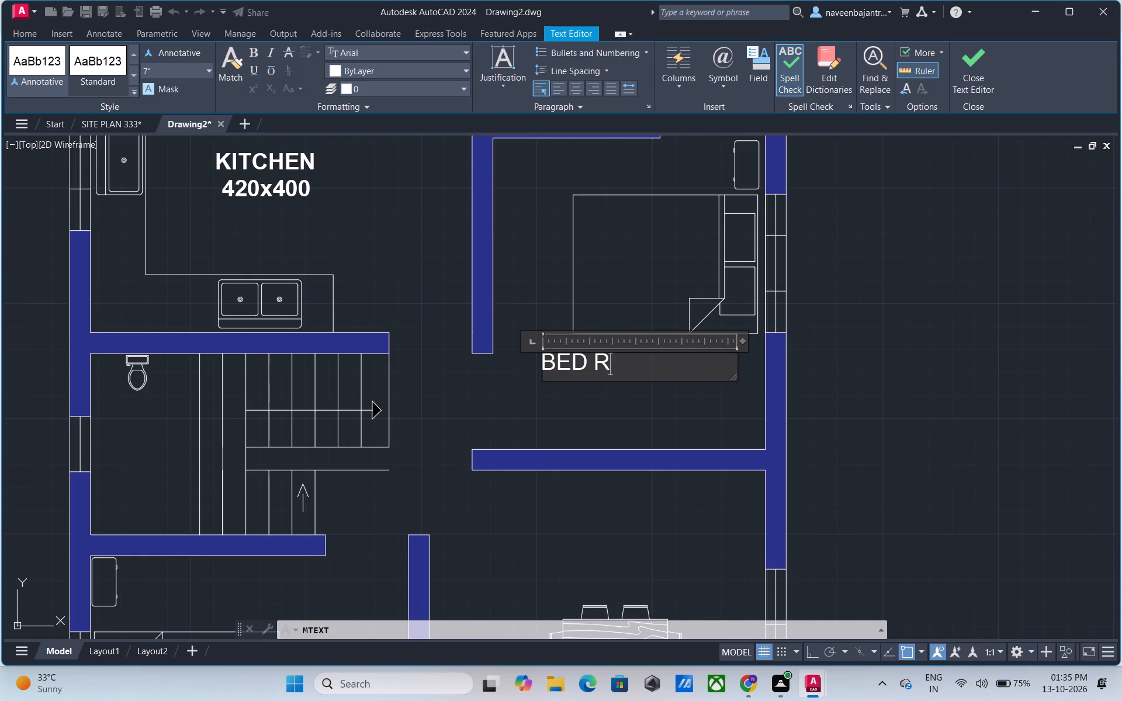
type("OOM")
key("Return")
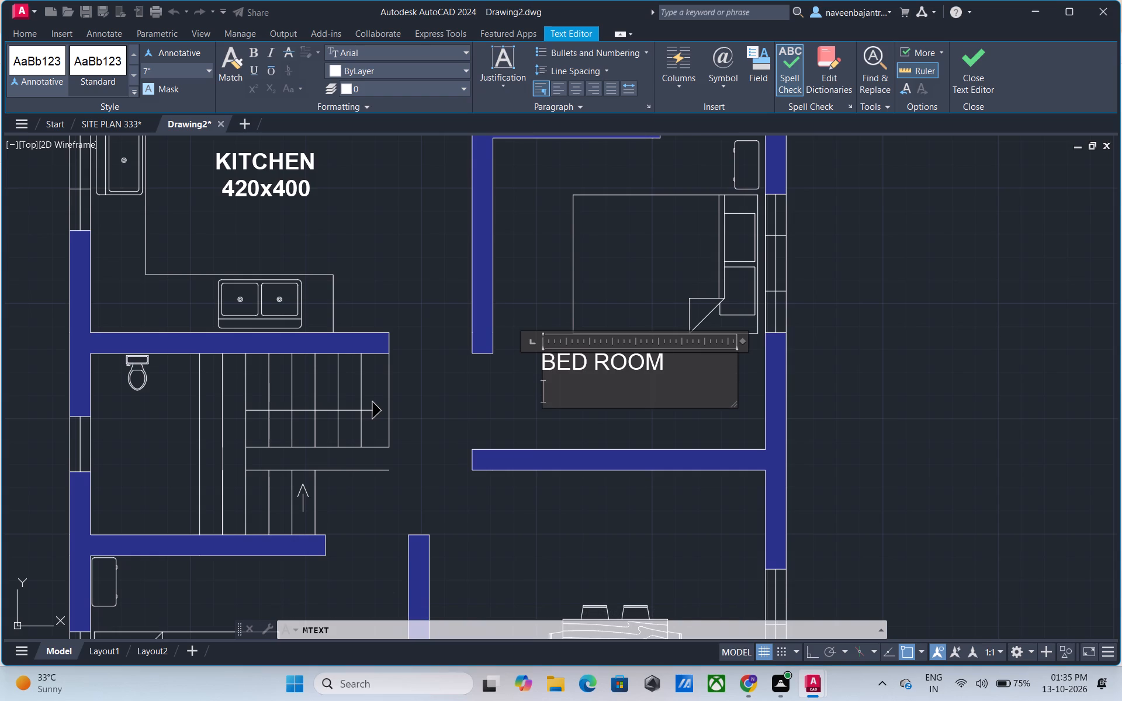
type("300")
key("x")
type("340")
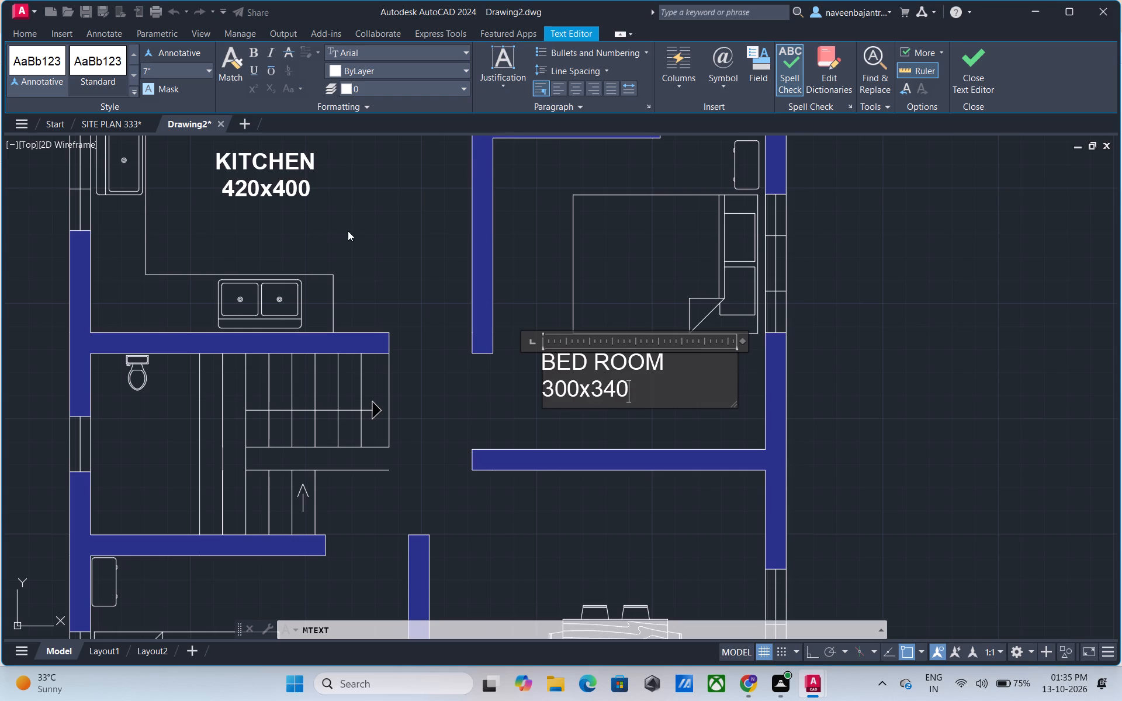
Make both lines of the bedroom label centred and bold, and finish editing the text.
left_click_drag(626, 391, 553, 374)
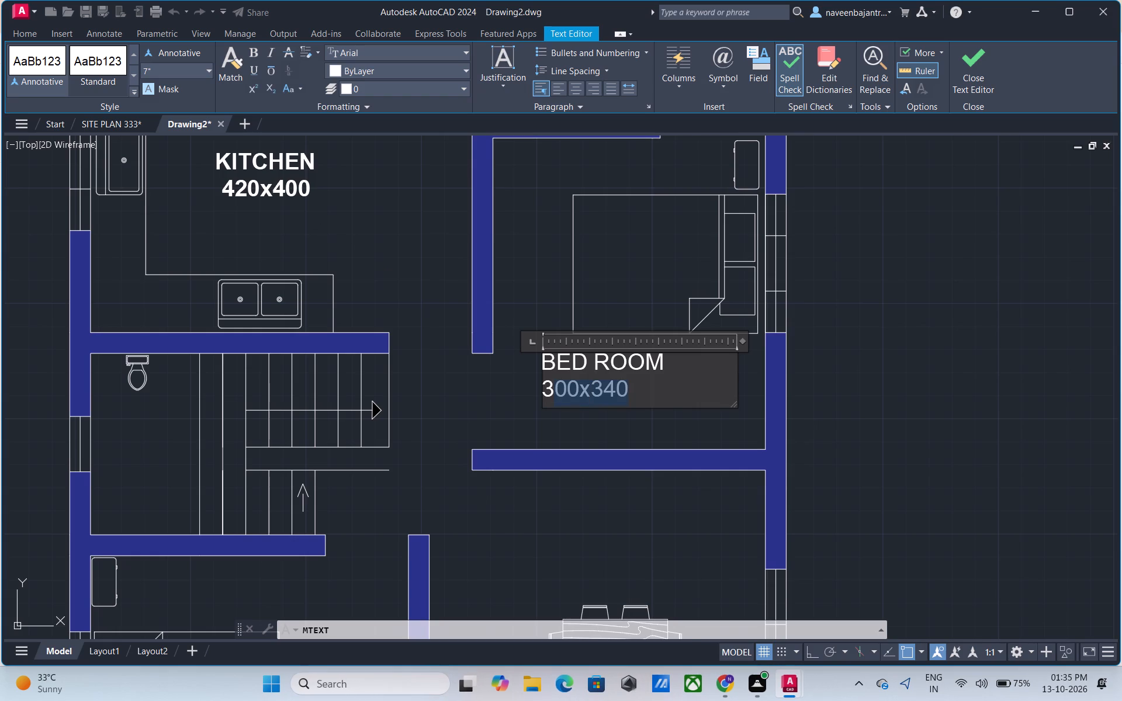
left_click_drag(553, 374, 538, 360)
left_click(577, 91)
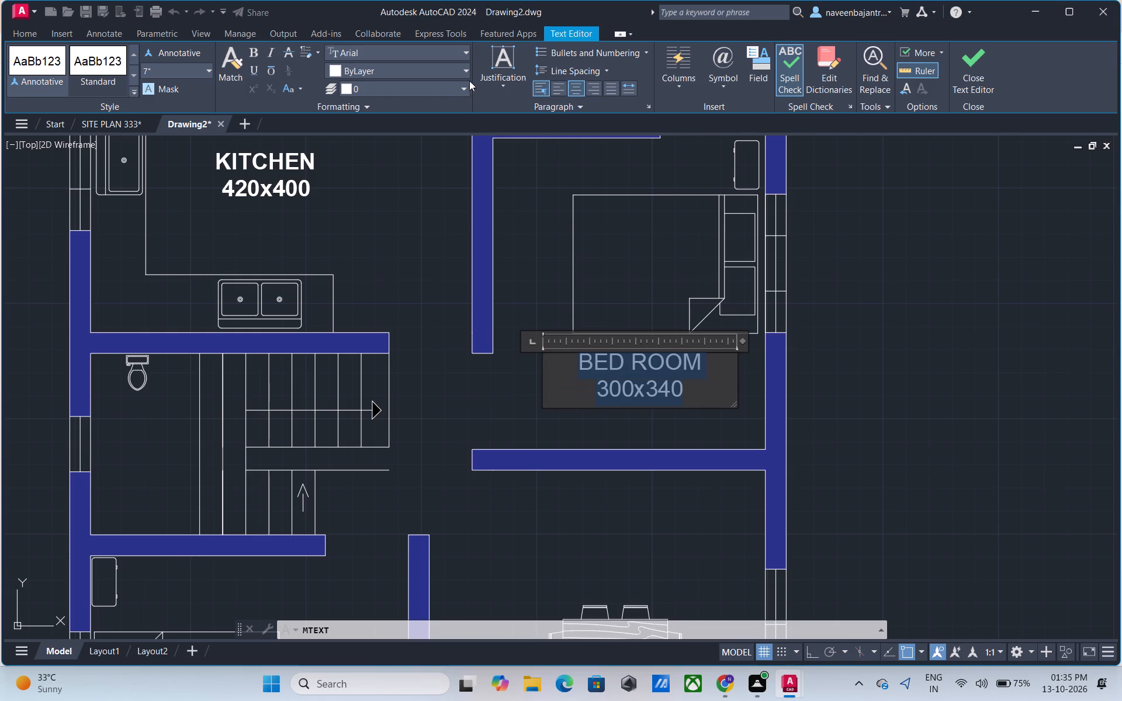
left_click(257, 48)
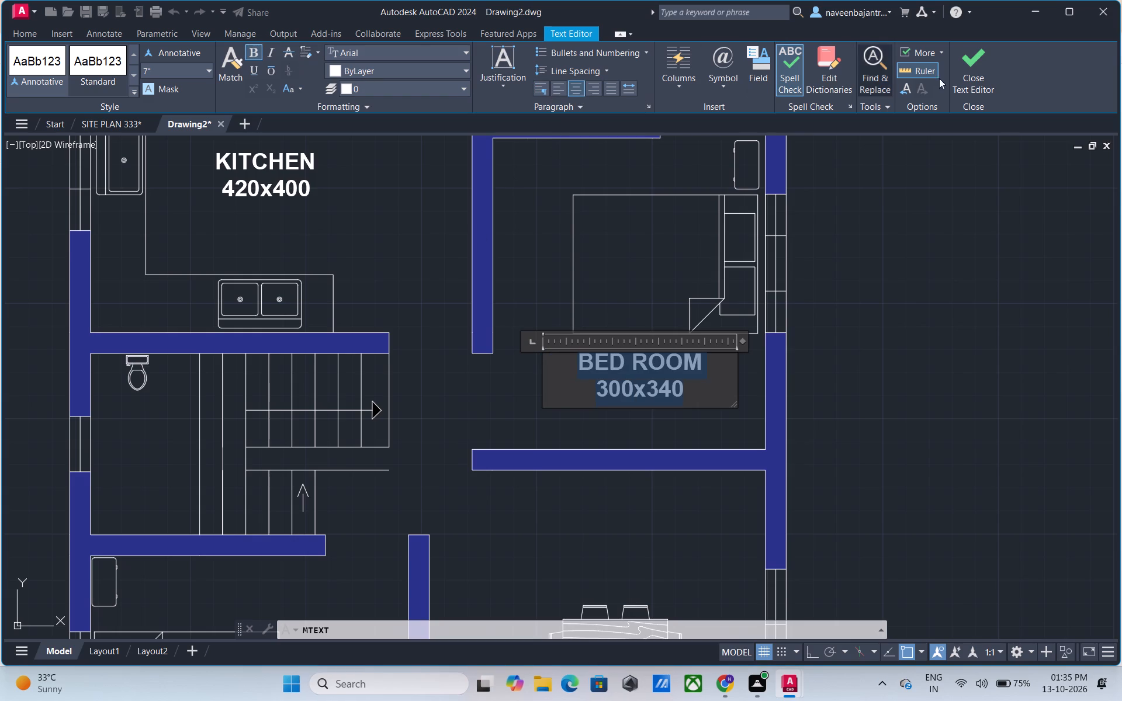
left_click(958, 78)
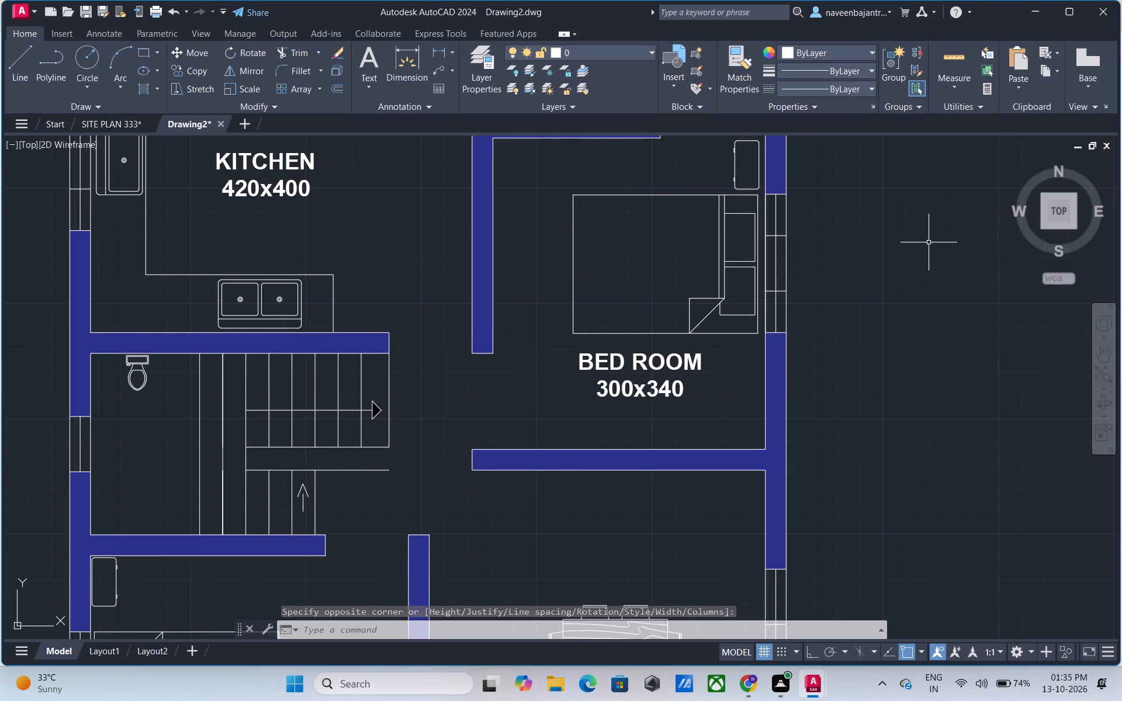
Add multiline text above the dining table, 7" high, reading LIVING & DINNING with 370x340 on a second line.
middle_click_drag(929, 439, 933, 266)
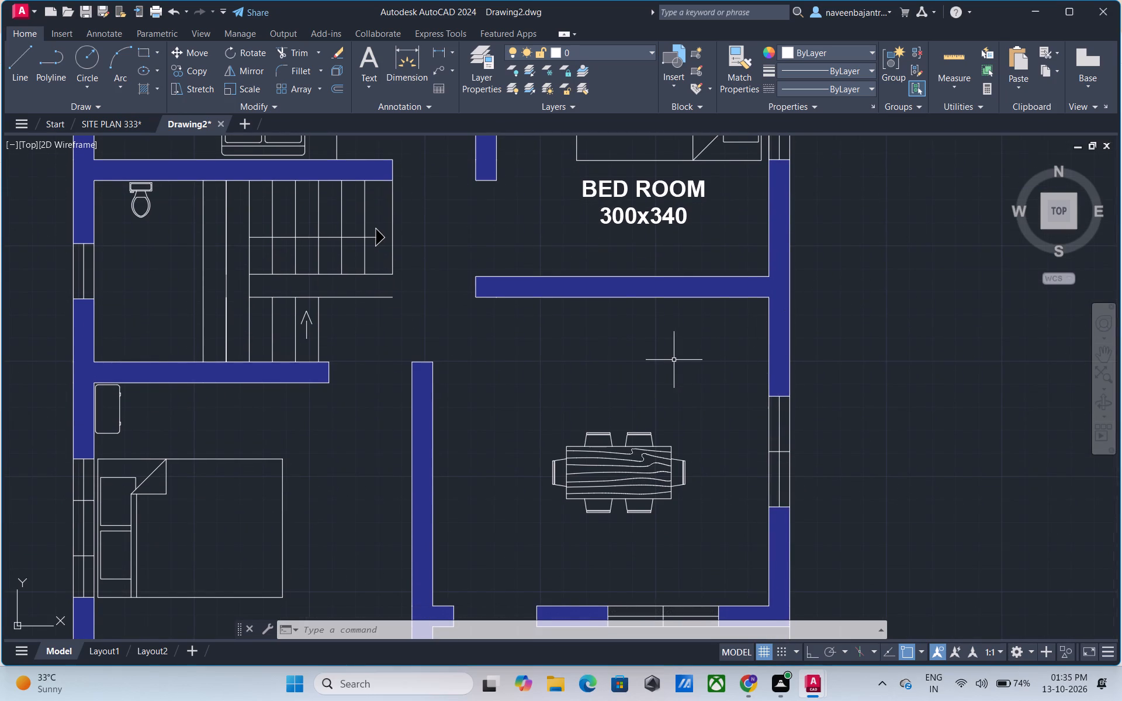
middle_click_drag(671, 361, 564, 361)
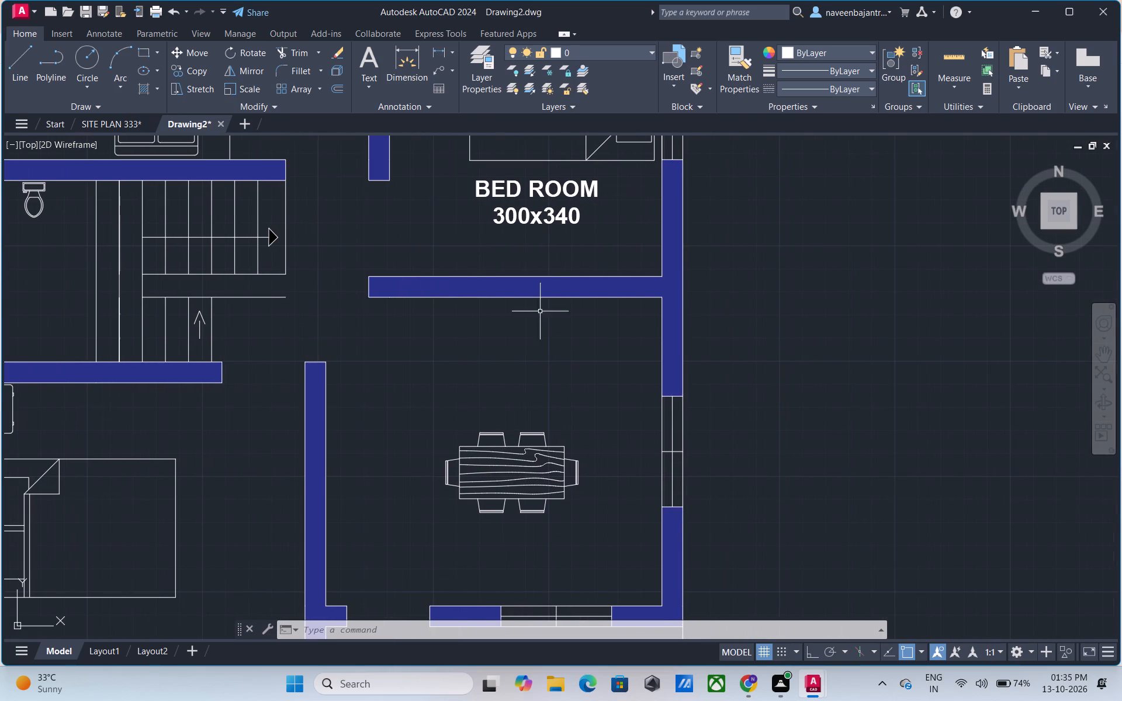
left_click(370, 60)
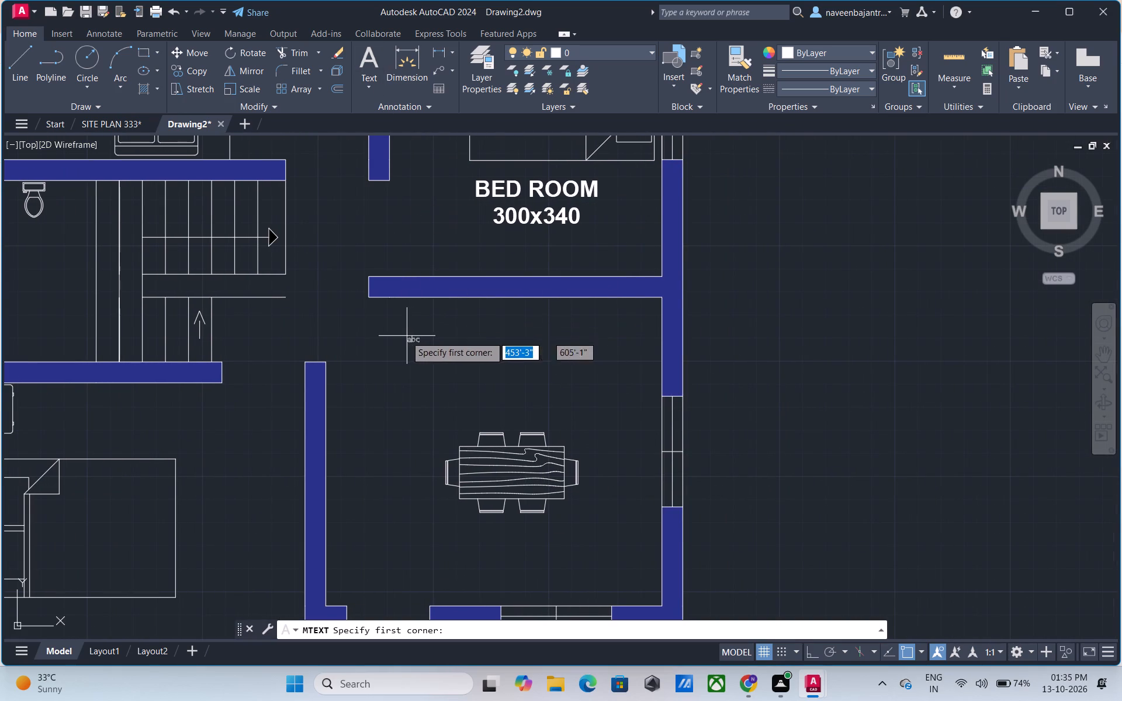
left_click(403, 325)
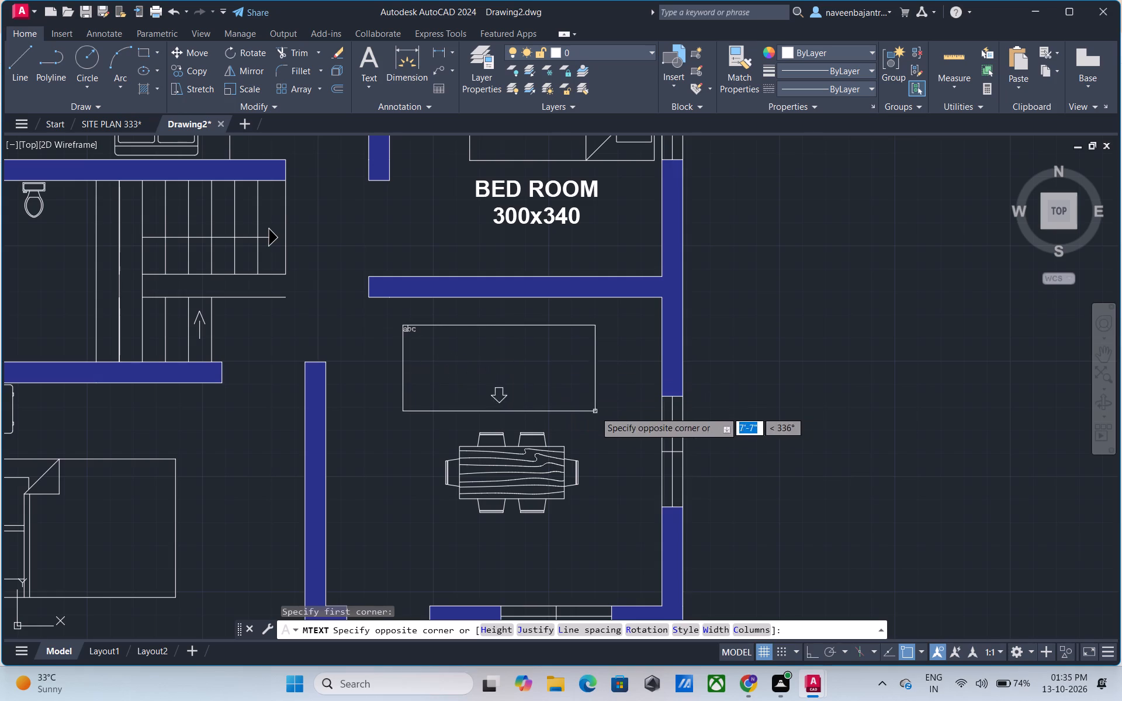
left_click(642, 420)
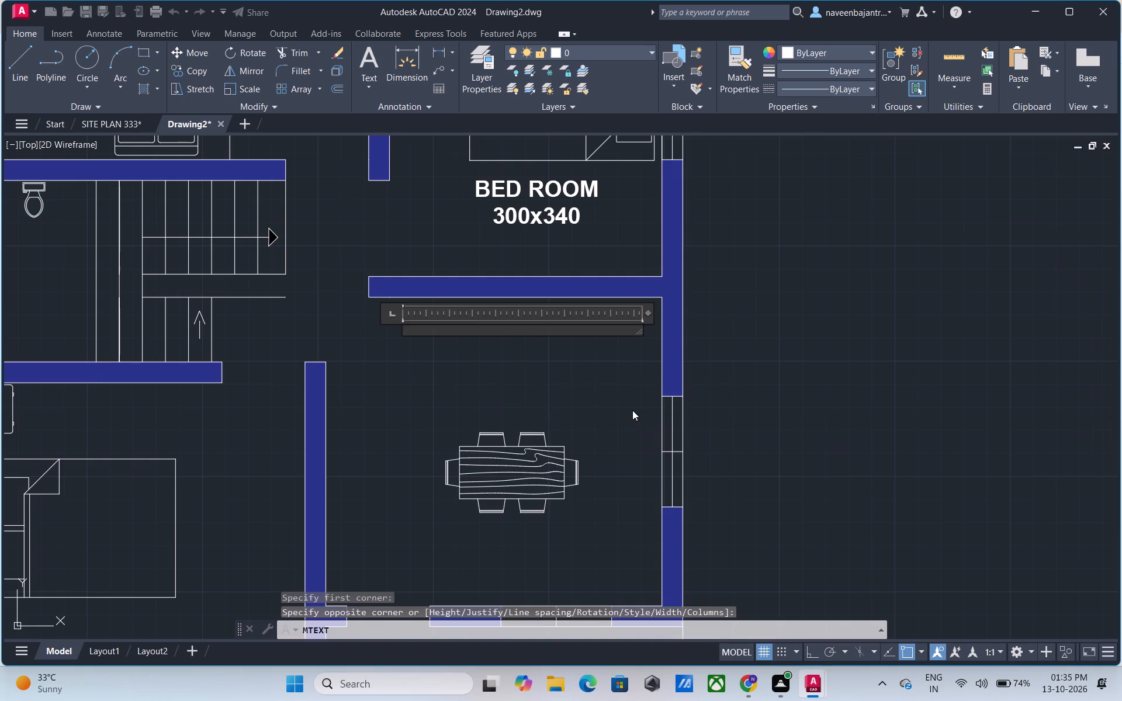
left_click(182, 68)
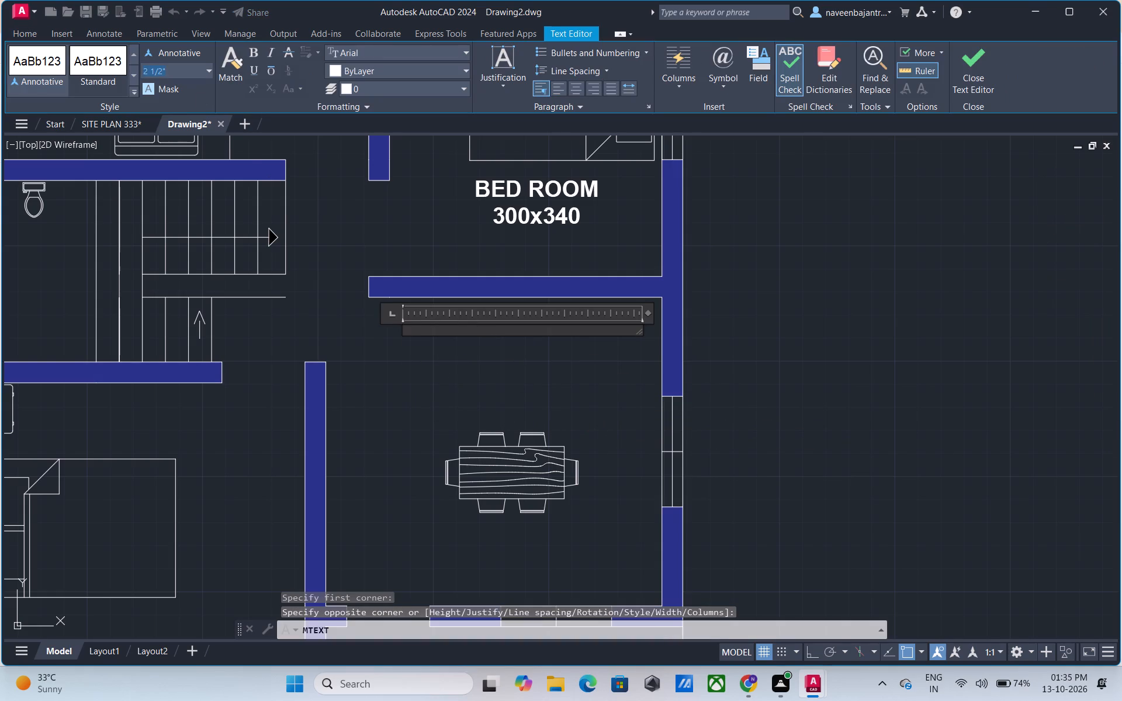
type("7\"")
key("Return")
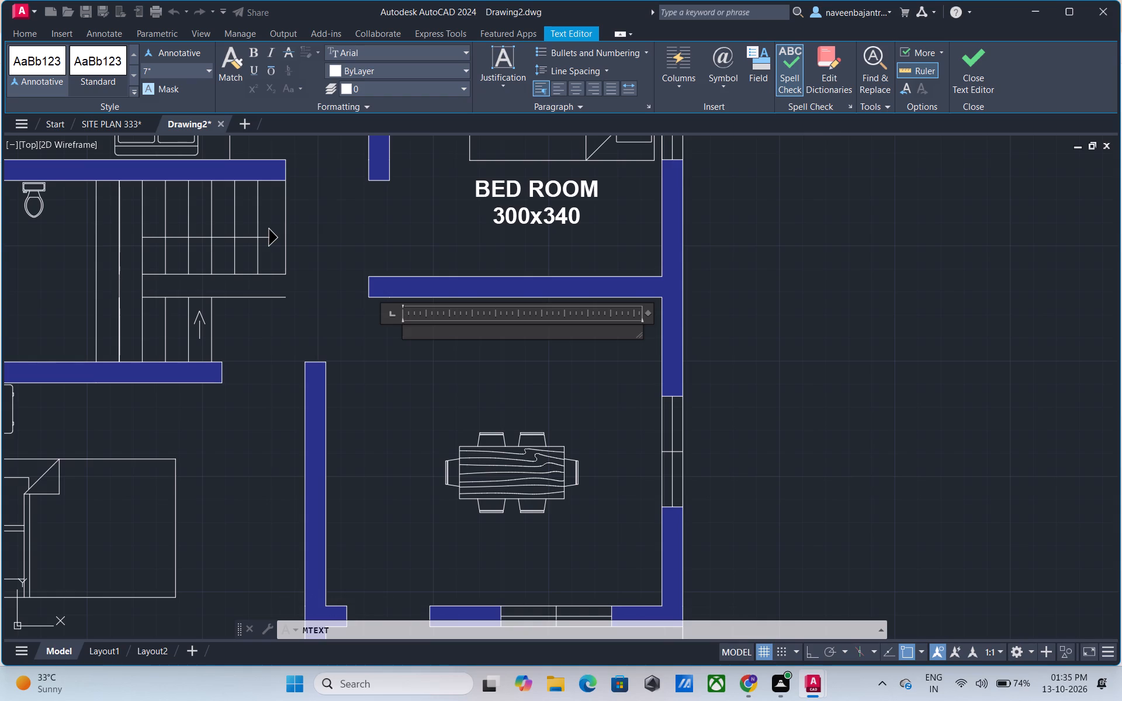
type("LIVING")
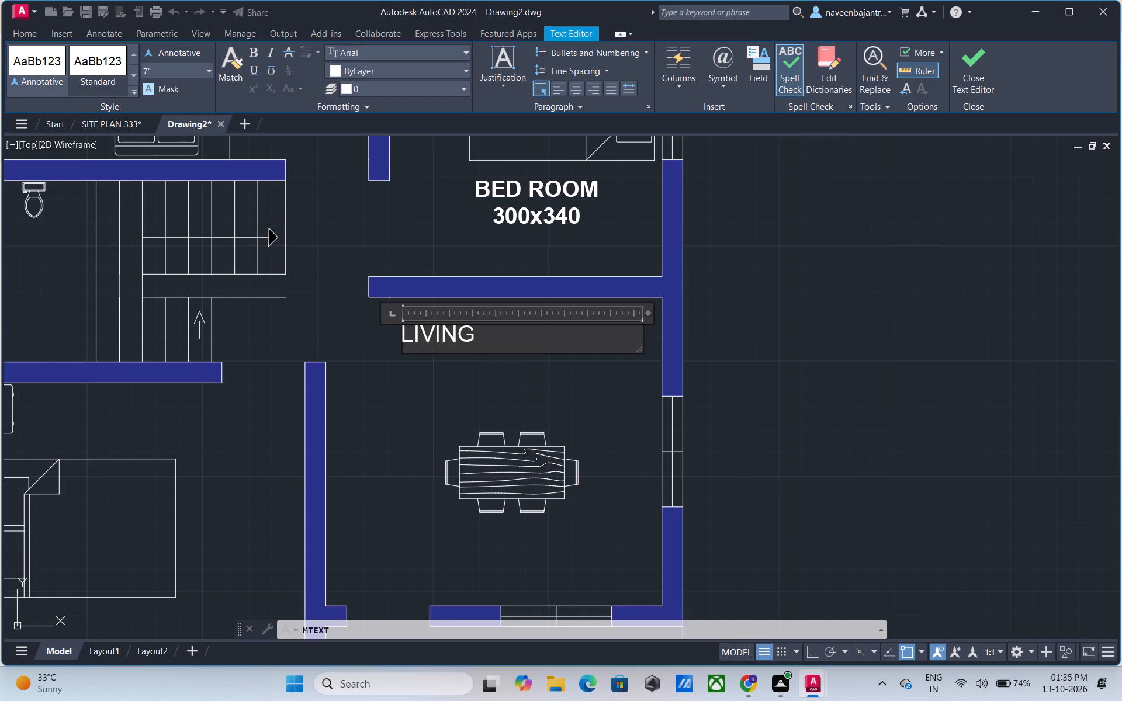
key("space")
key("shift+asciicircum")
key("BackSpace")
key("shift+ampersand")
key("space")
type("D")
type("INNING")
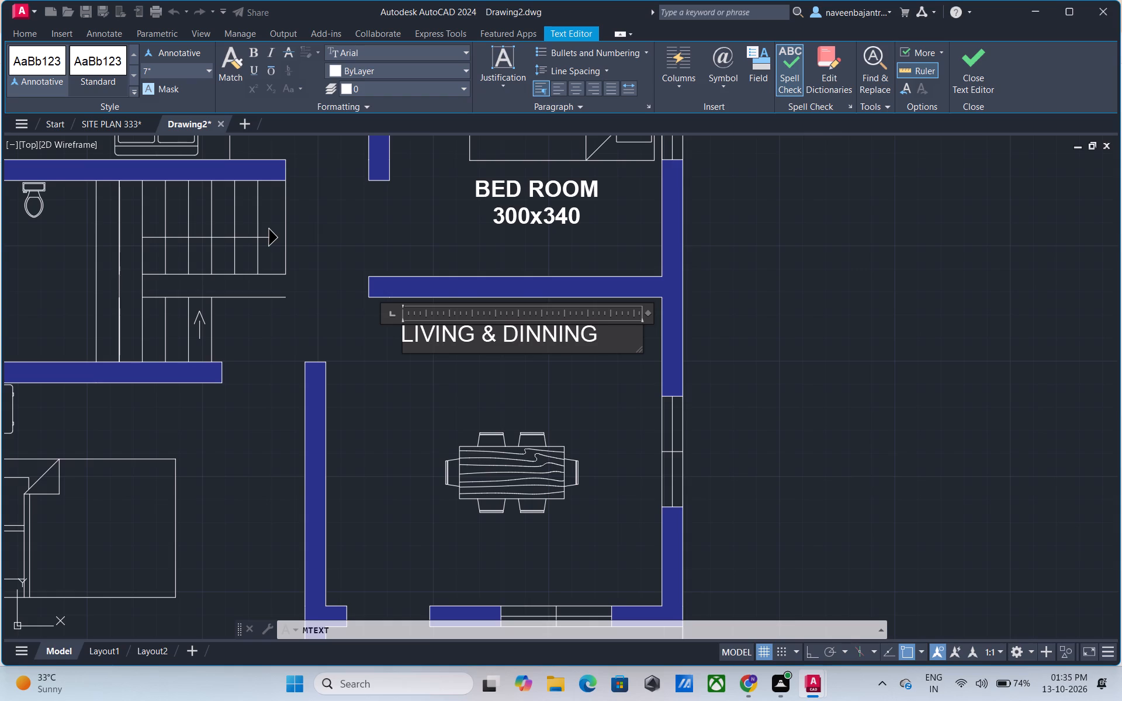
key("Return")
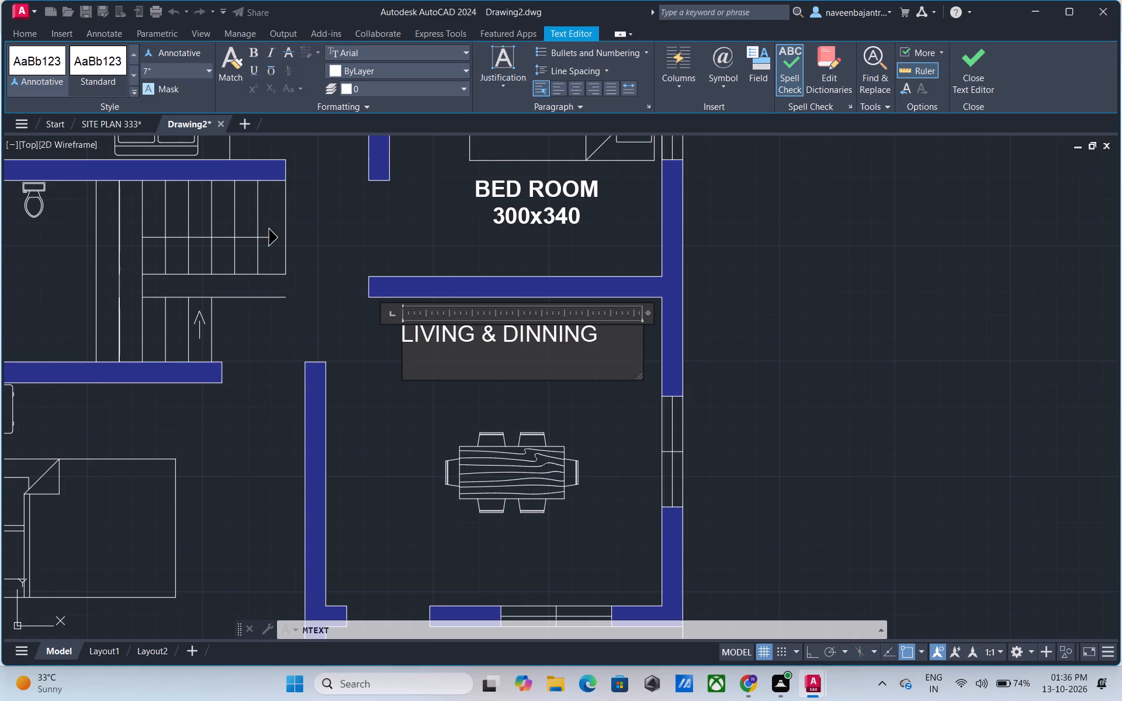
type("370")
type("34")
key("0")
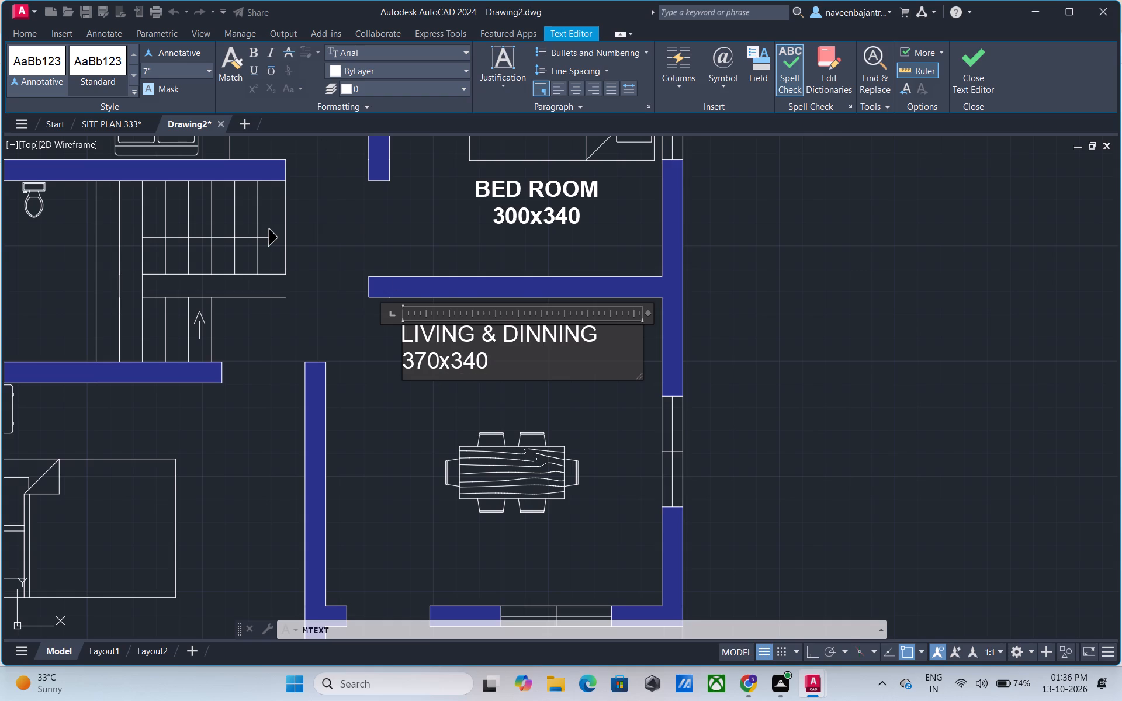
Make both lines of the living and dining label centred and bold, and finish editing the text.
left_click_drag(489, 363, 404, 338)
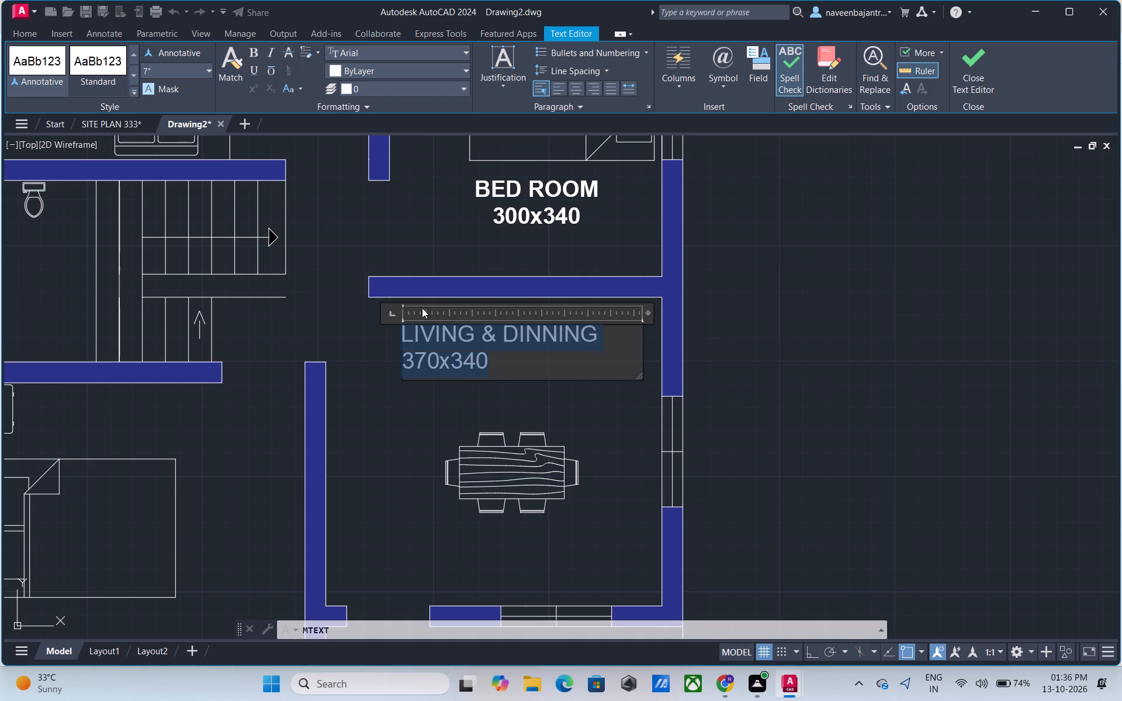
left_click(577, 86)
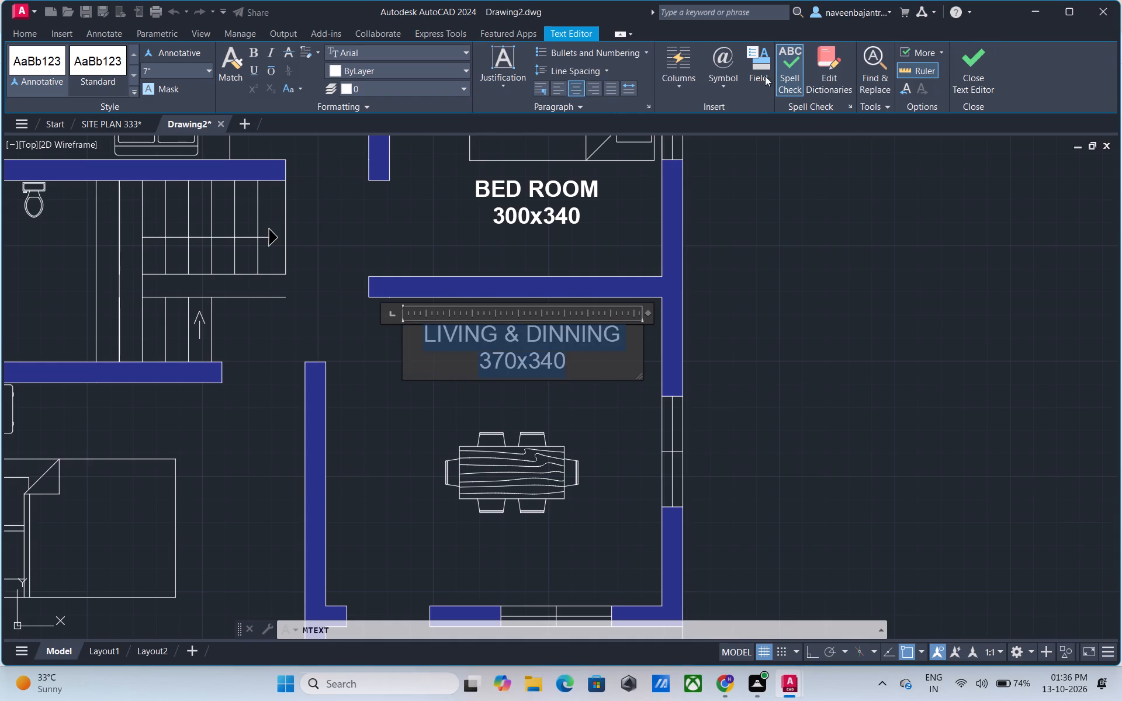
left_click(259, 53)
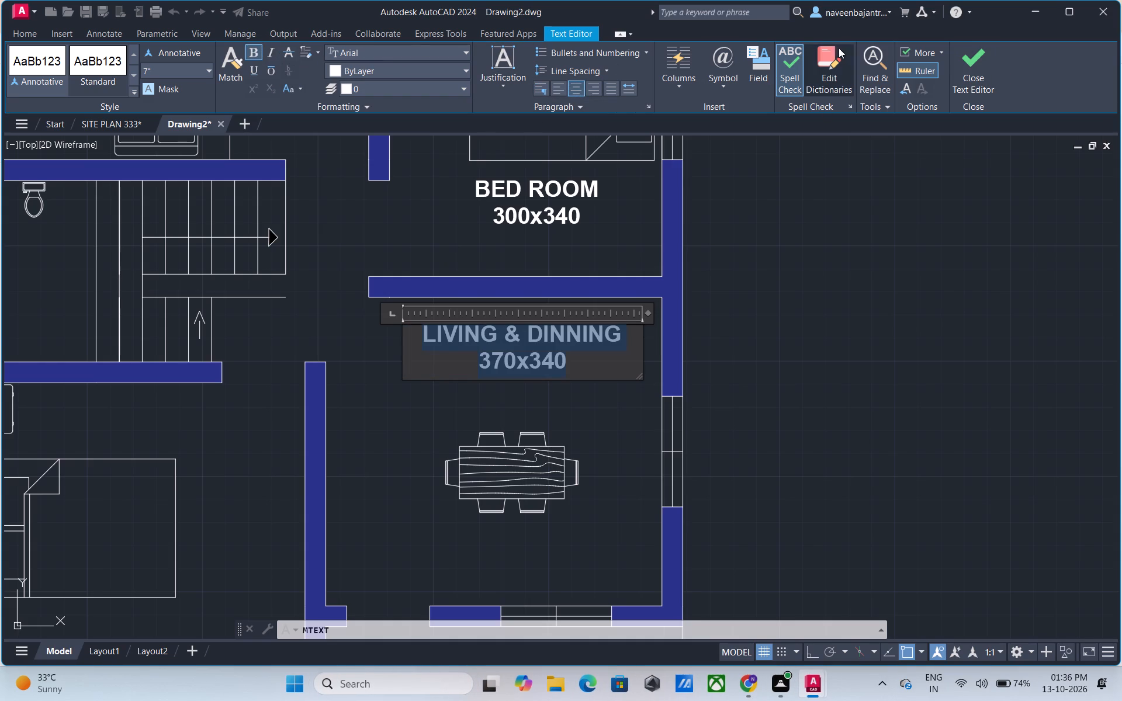
left_click(967, 53)
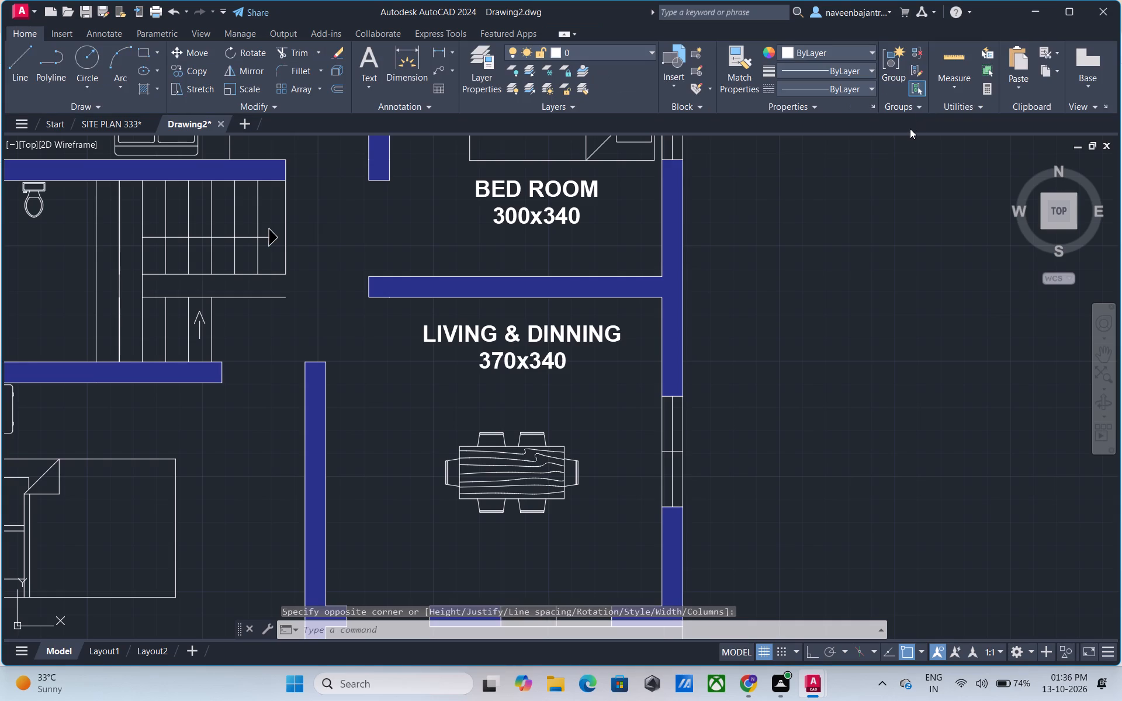
Add multiline text below the bed in the lower-left bedroom, 7" high, reading BED ROOM with 320x320 on a second line.
scroll(873, 266, "down", 2)
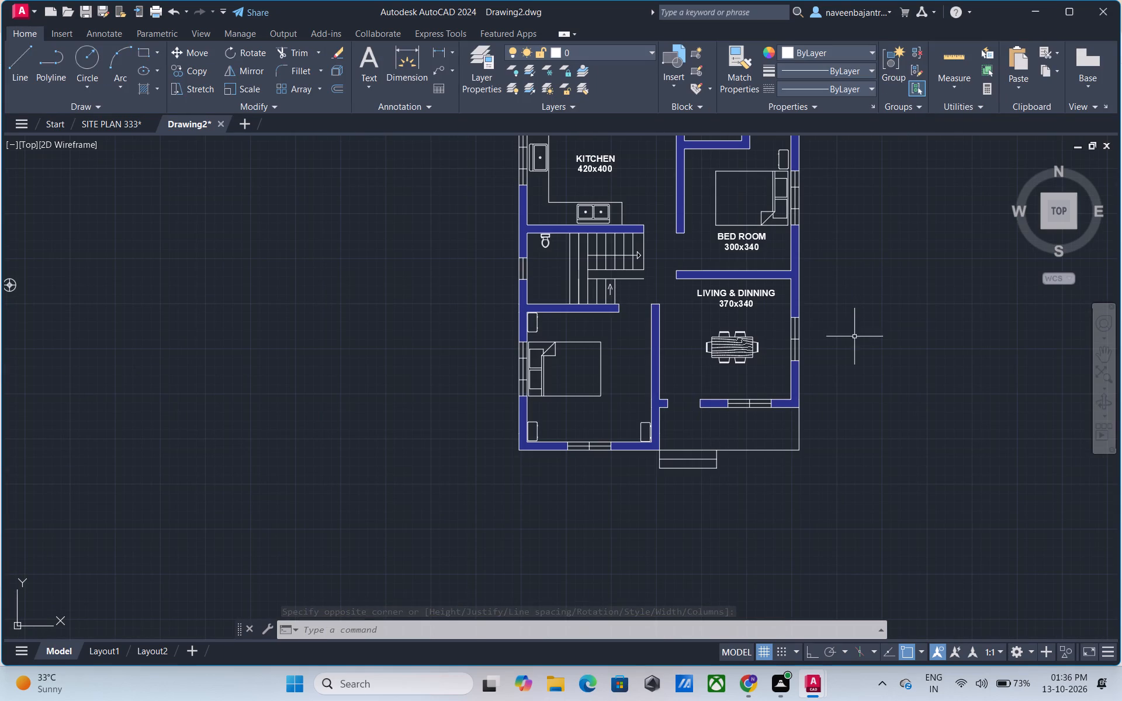
middle_click_drag(561, 410, 496, 300)
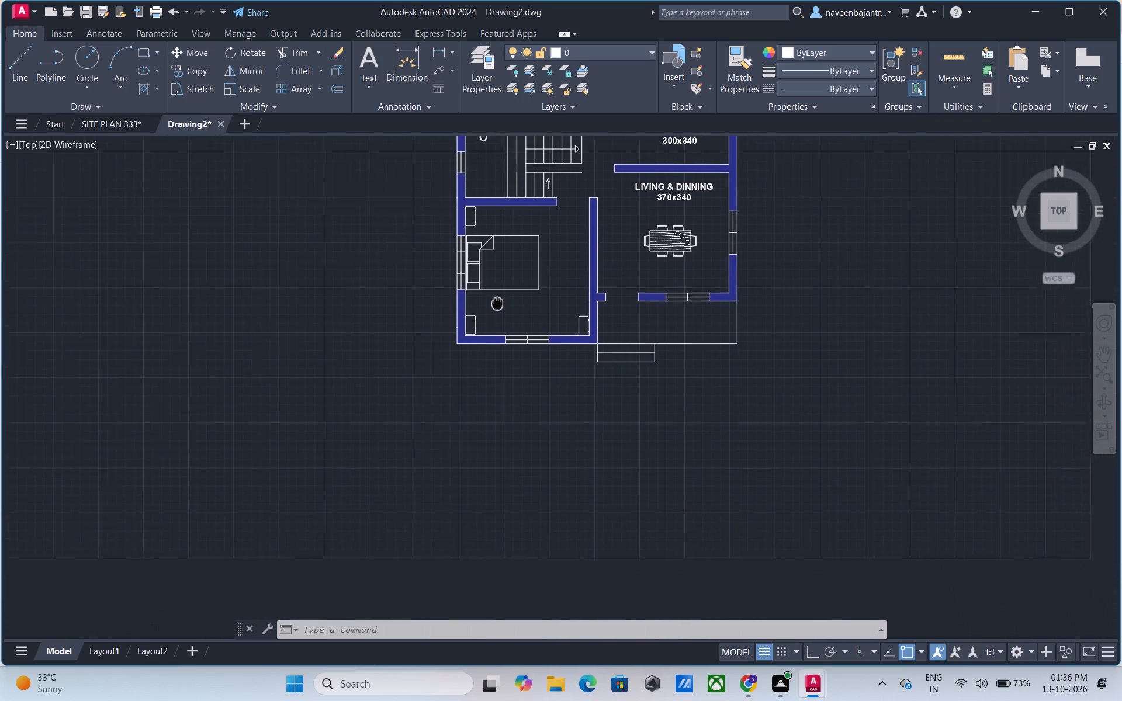
middle_click_drag(496, 300, 482, 286)
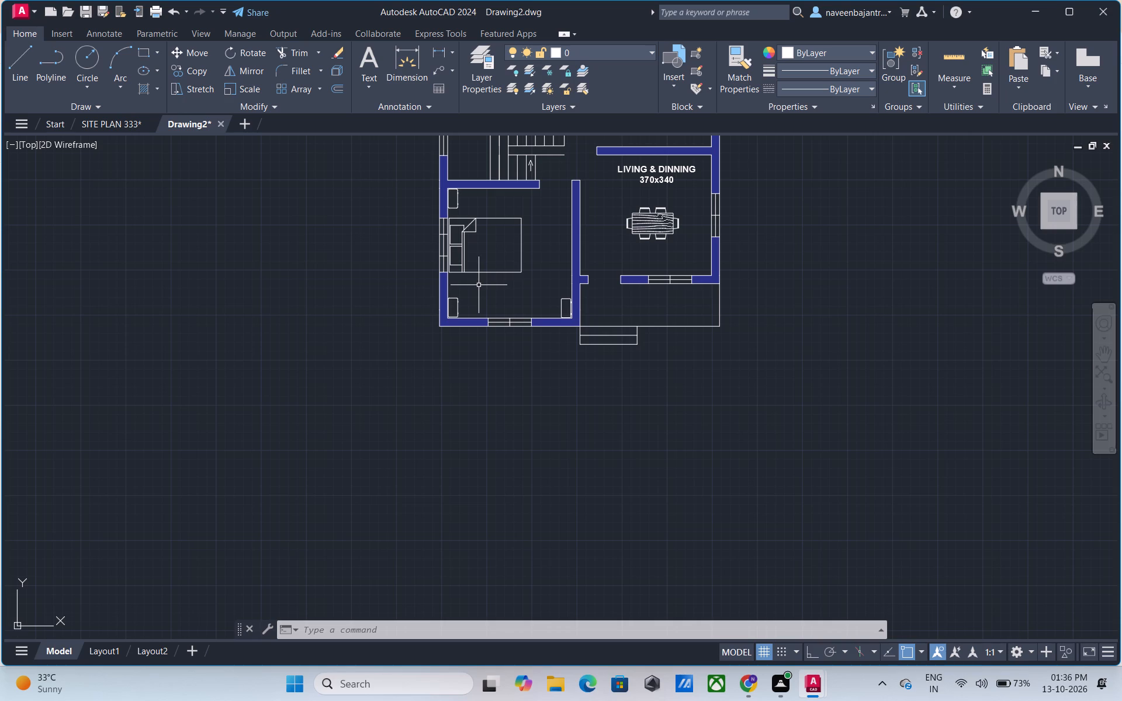
middle_click_drag(479, 291, 459, 301)
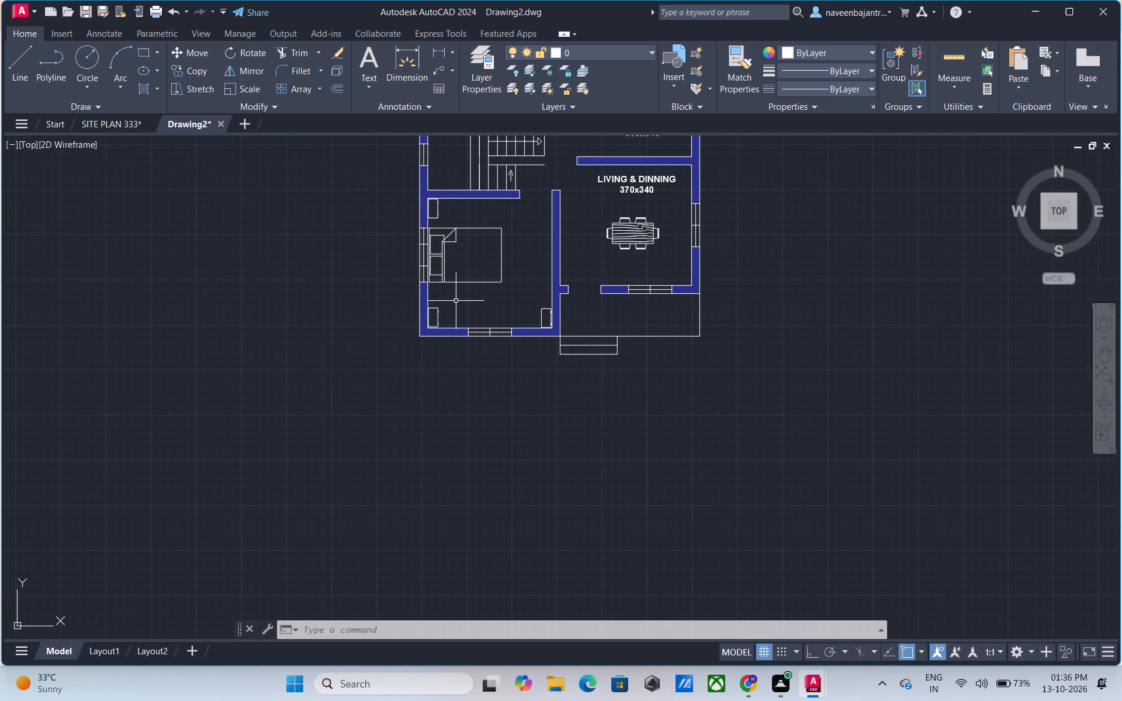
left_click(361, 60)
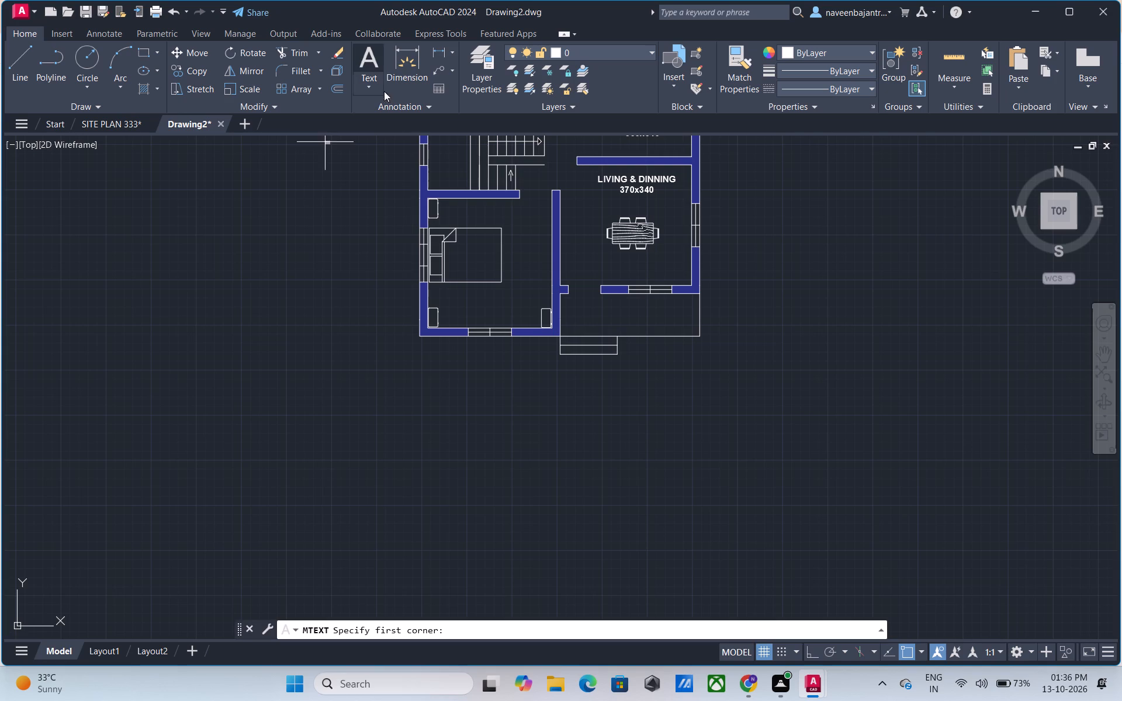
left_click(448, 294)
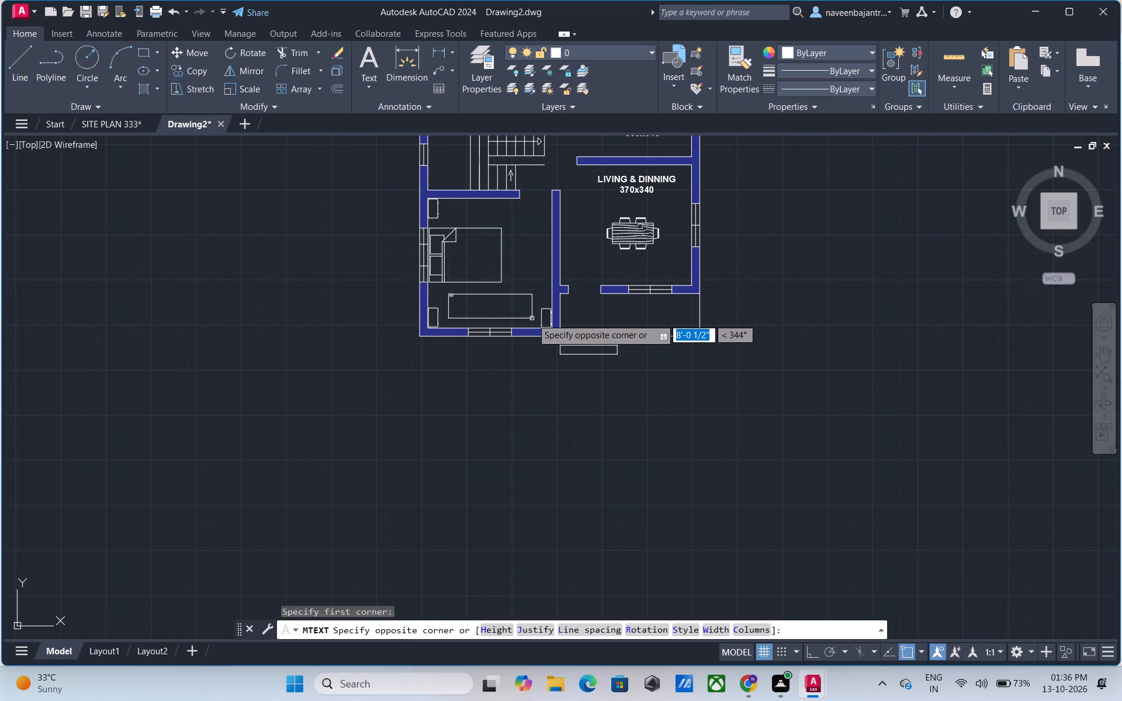
left_click(532, 318)
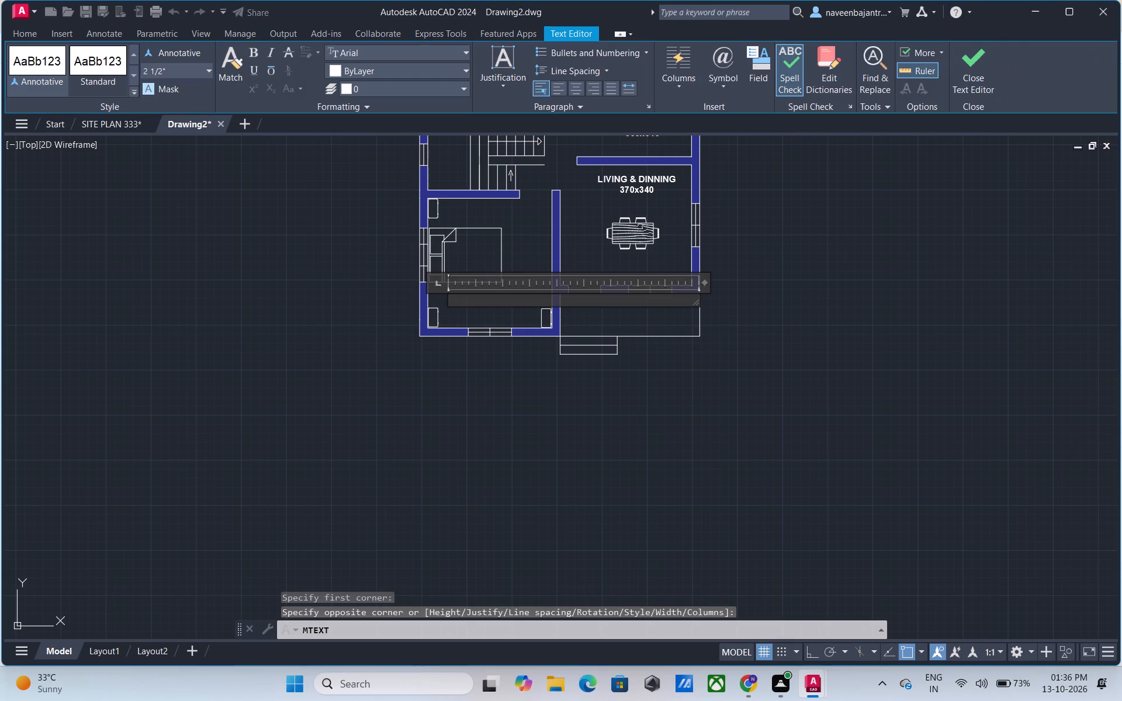
left_click(183, 72)
key("7")
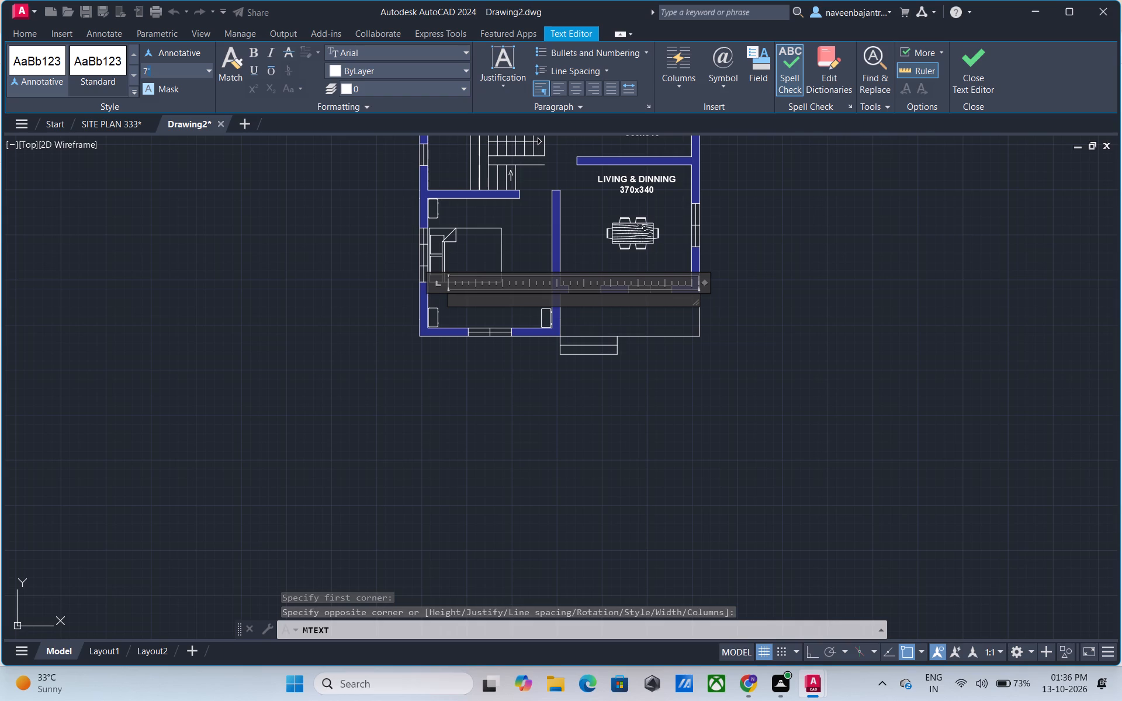
key("shift+quotedbl")
key("Return")
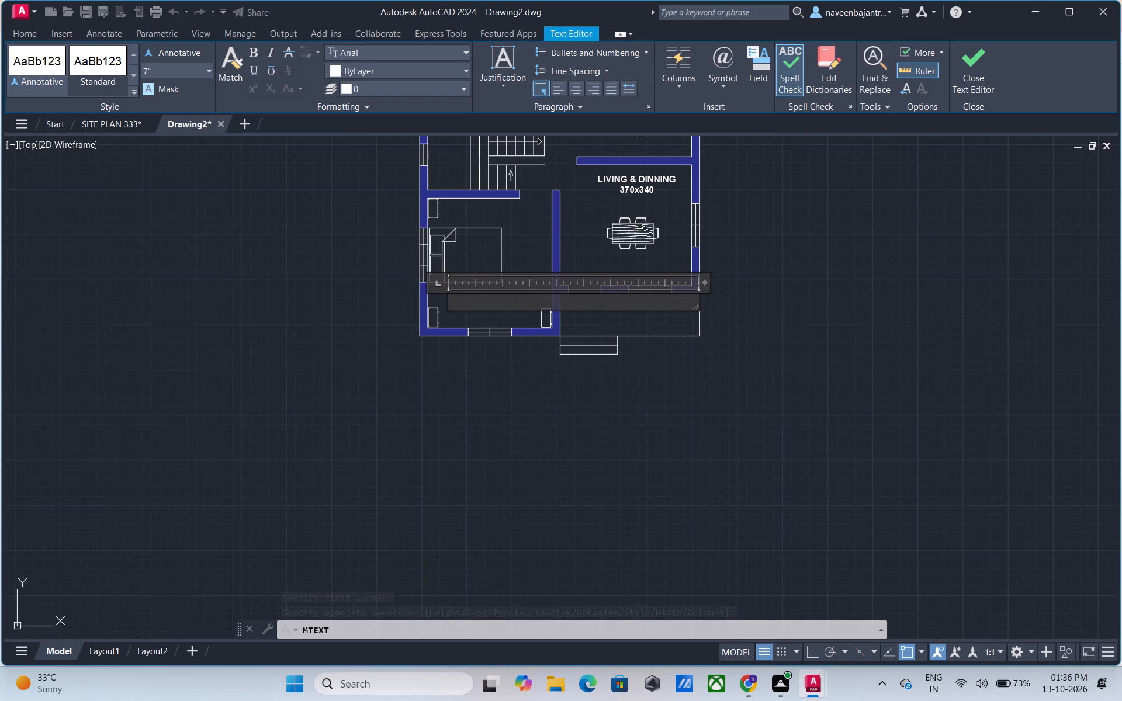
type("BED ROOM")
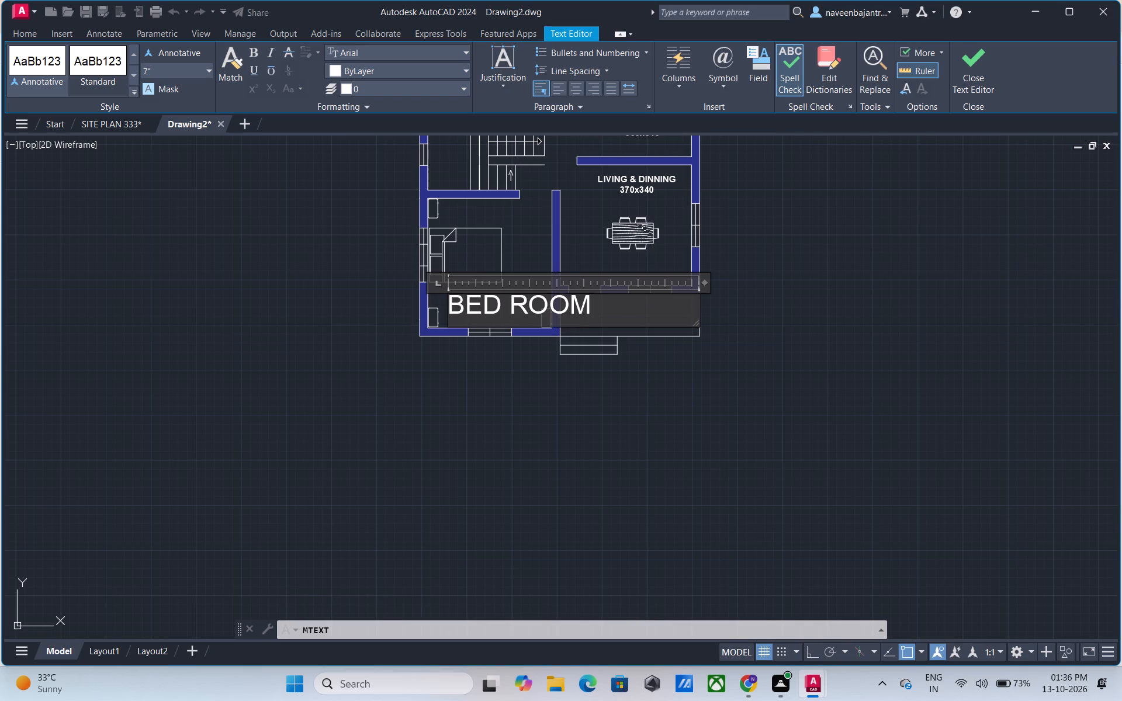
key("Return")
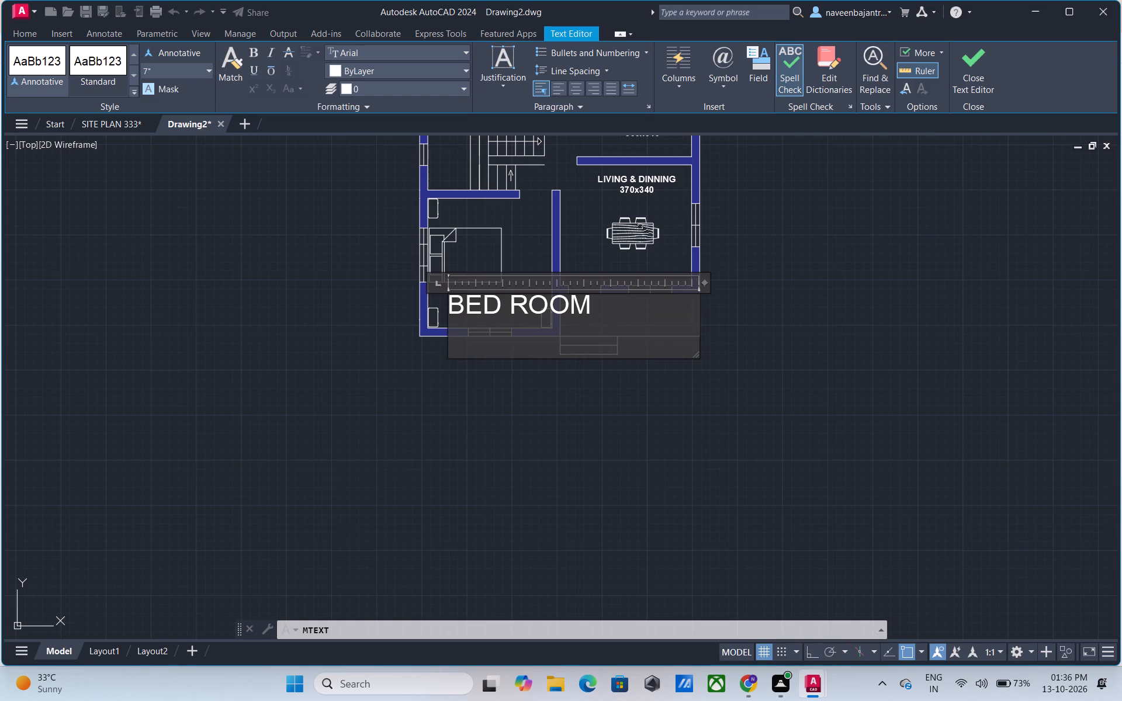
type("32")
key("0")
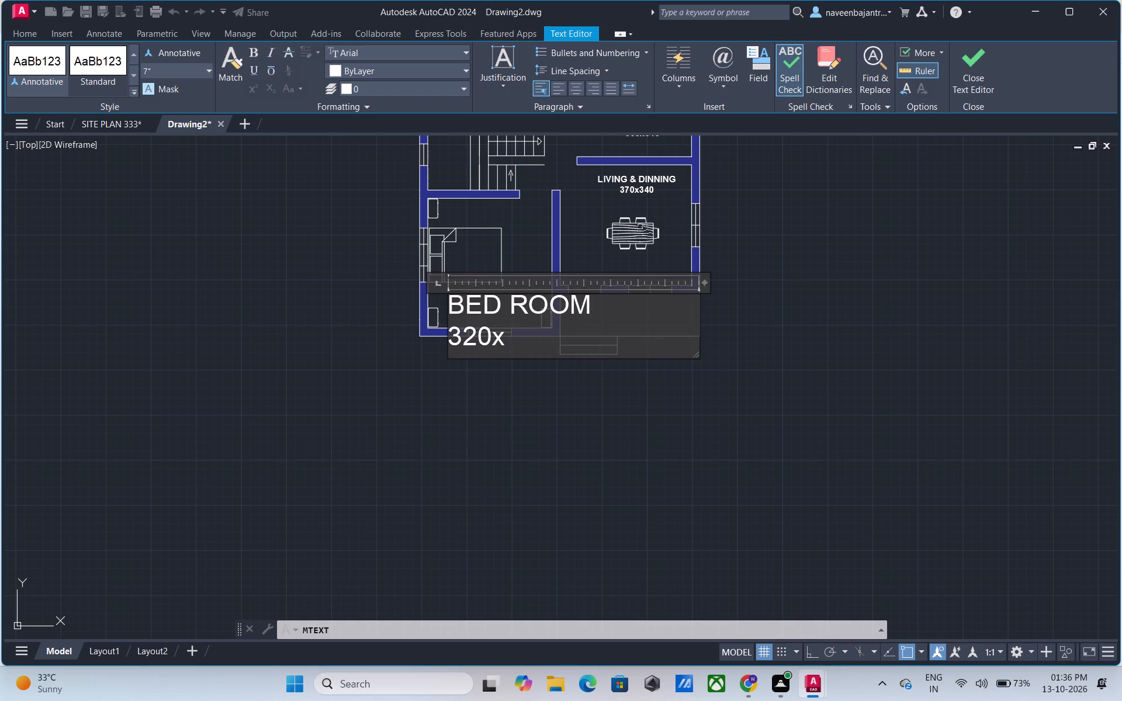
type("320")
Make both lines of the lower-left bedroom label centred and bold, and finish editing the text.
left_click_drag(559, 337, 439, 310)
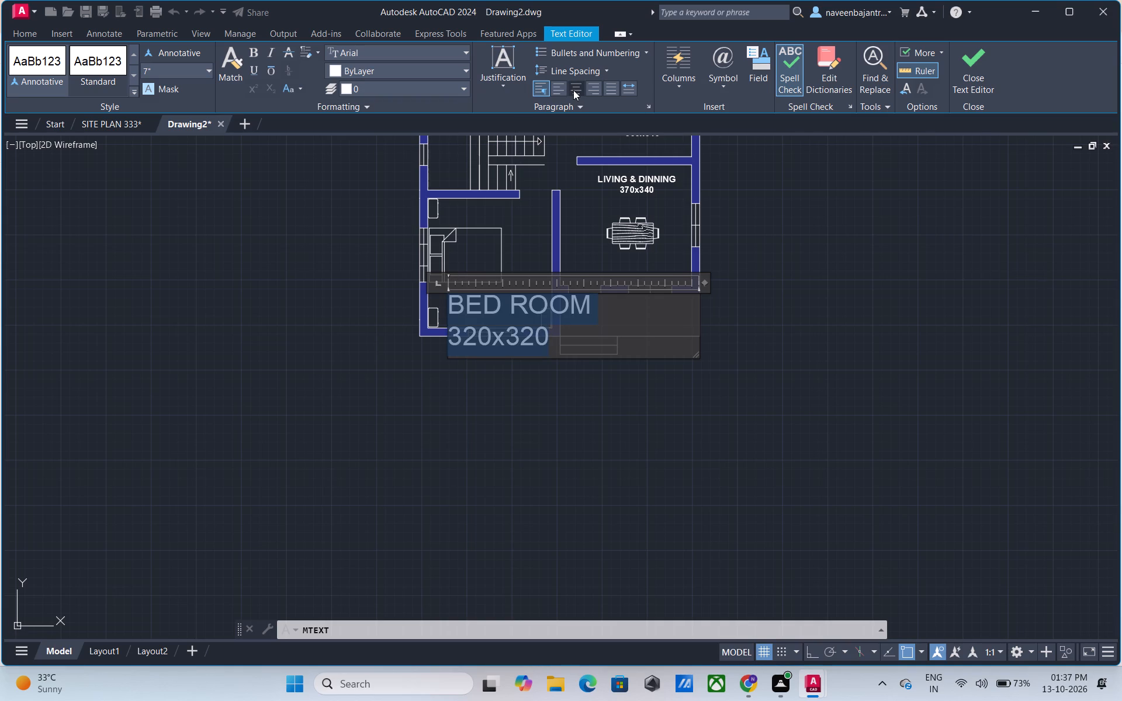
left_click(576, 89)
left_click(255, 53)
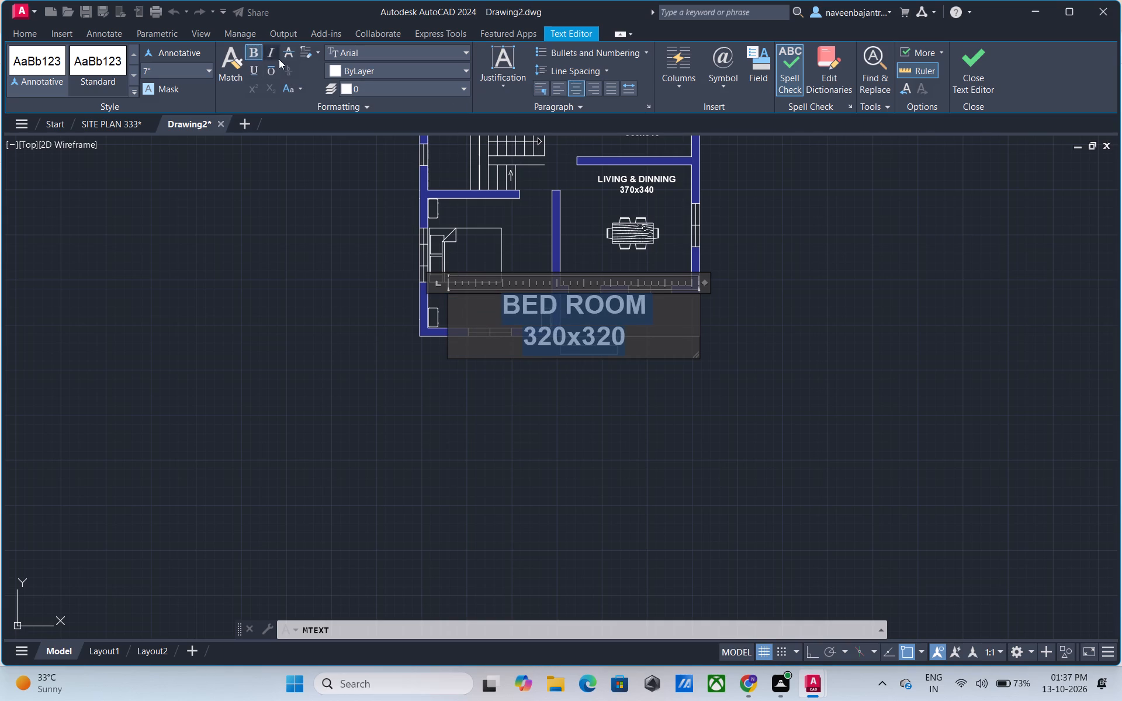
left_click(961, 75)
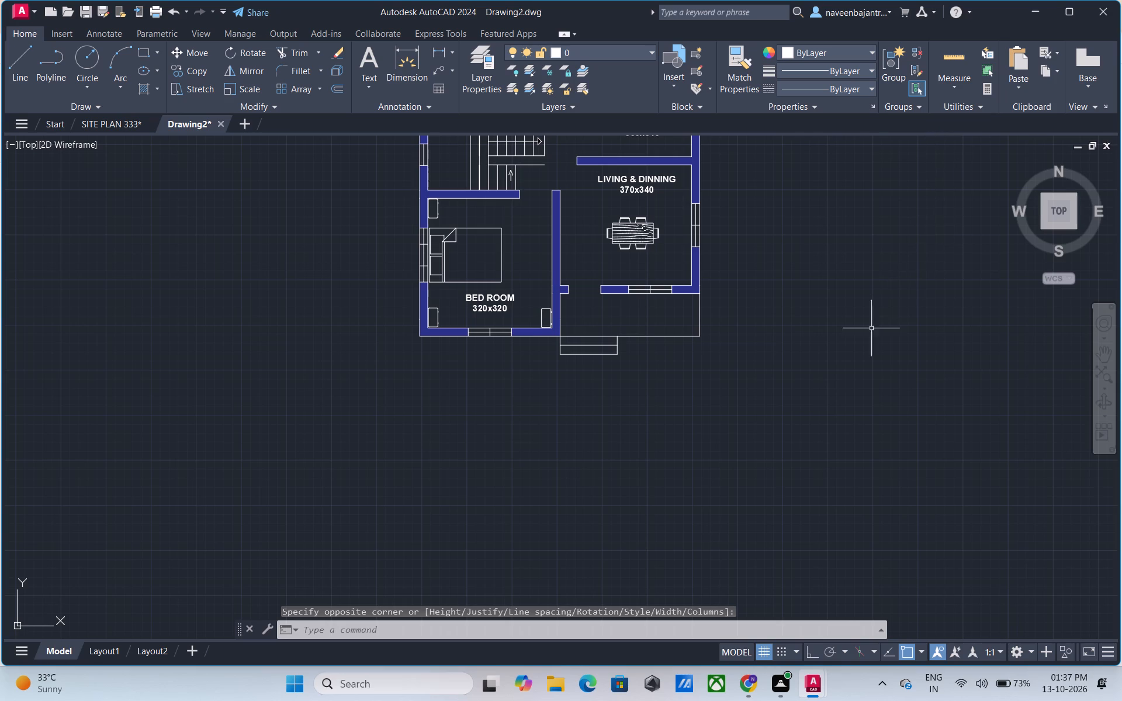
Add multiline text in the open porch below the living and dining room, 7" high, reading SIT OUT with 370x340 on a second line.
middle_click_drag(719, 397, 718, 397)
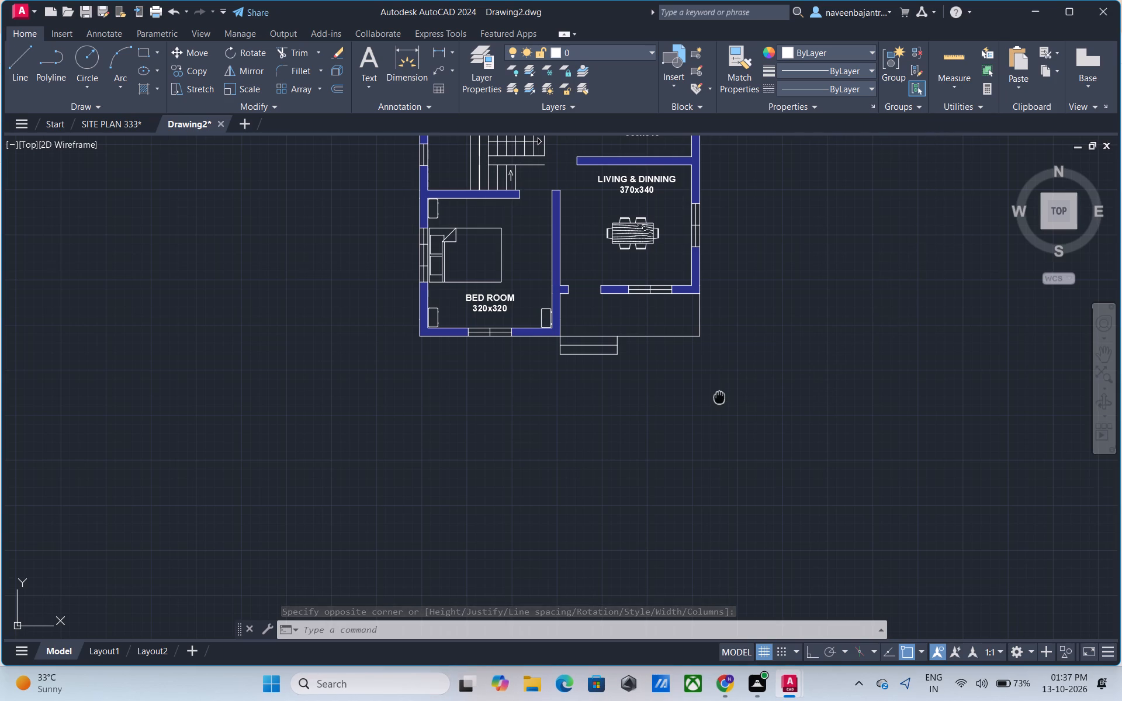
middle_click_drag(718, 397, 682, 381)
scroll(682, 381, "up", 1)
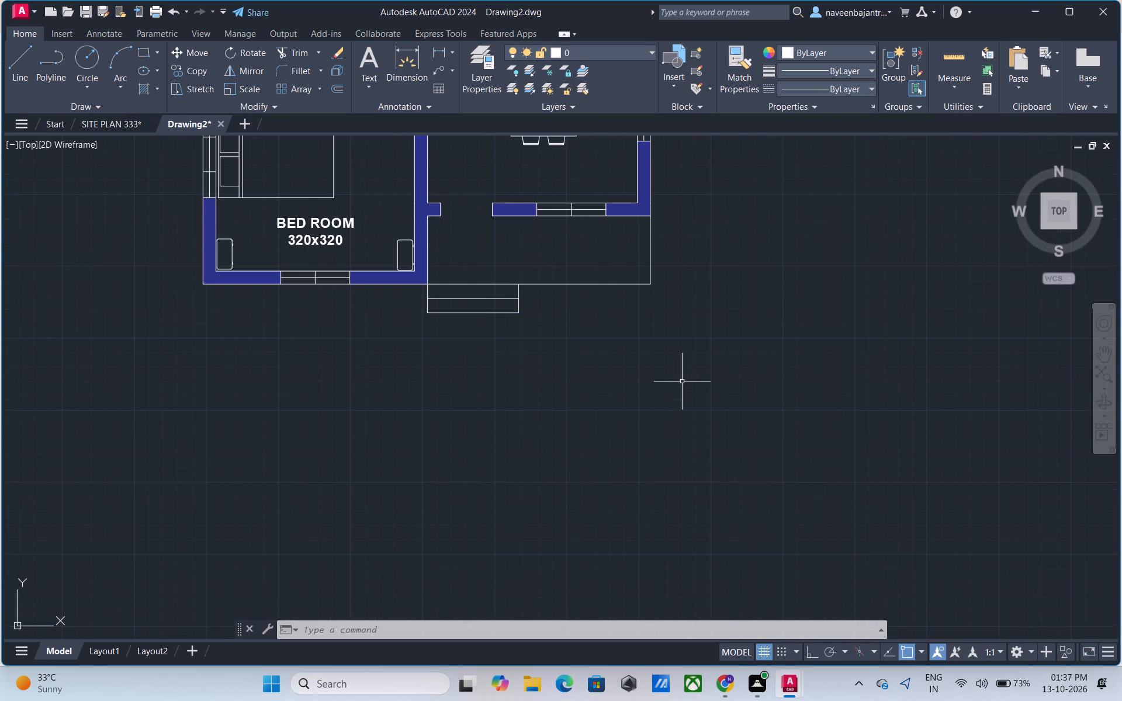
middle_click_drag(569, 347, 583, 404)
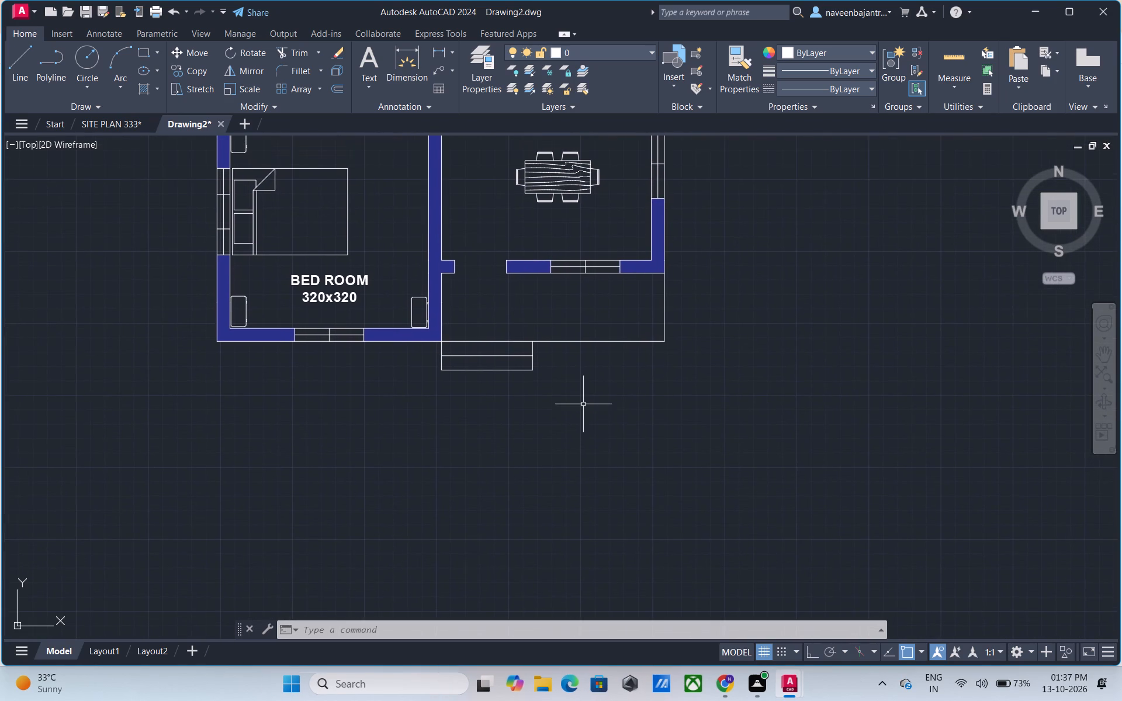
scroll(583, 404, "up", 1)
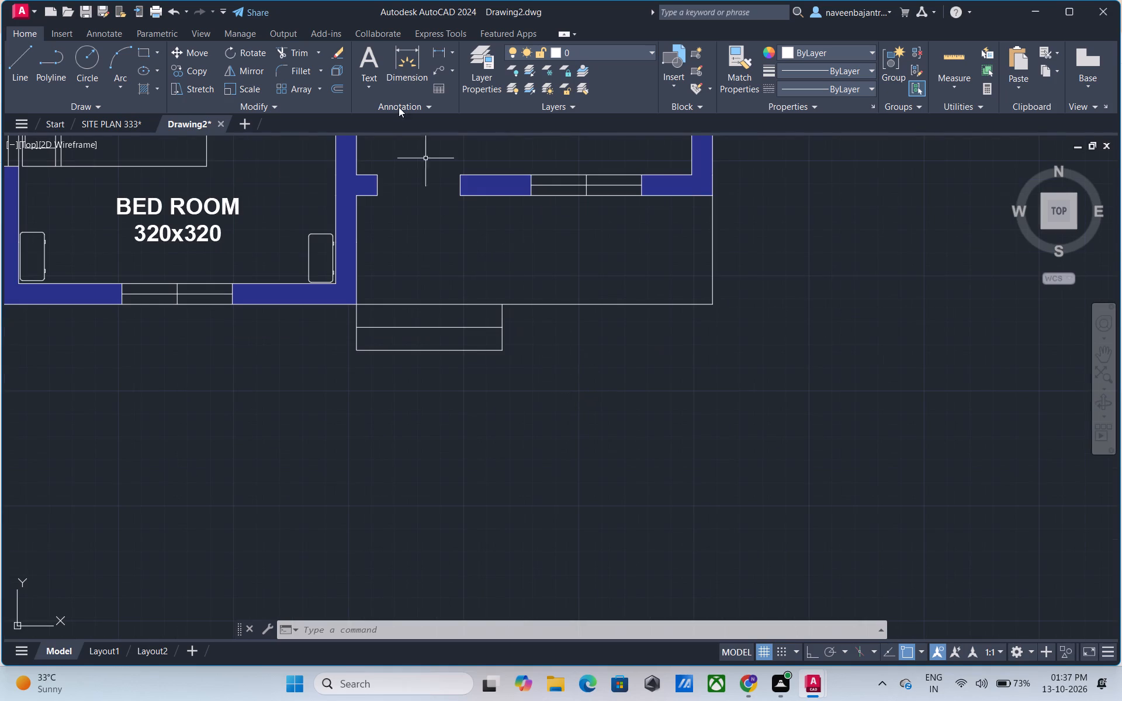
left_click(376, 67)
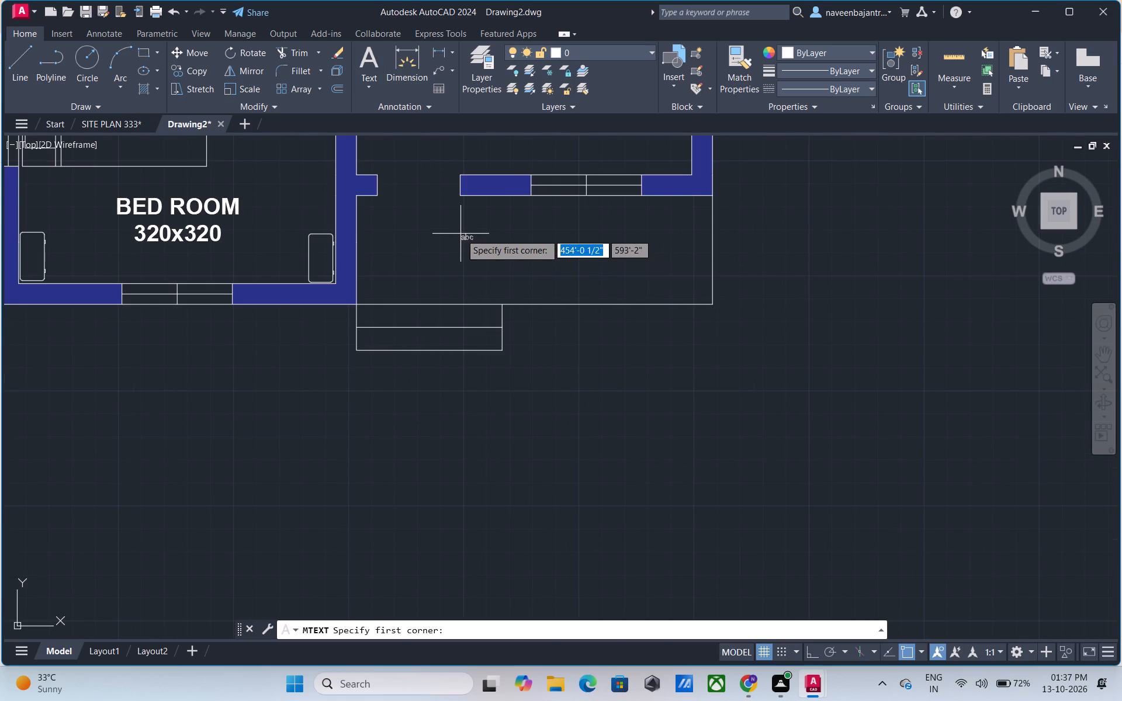
left_click(460, 234)
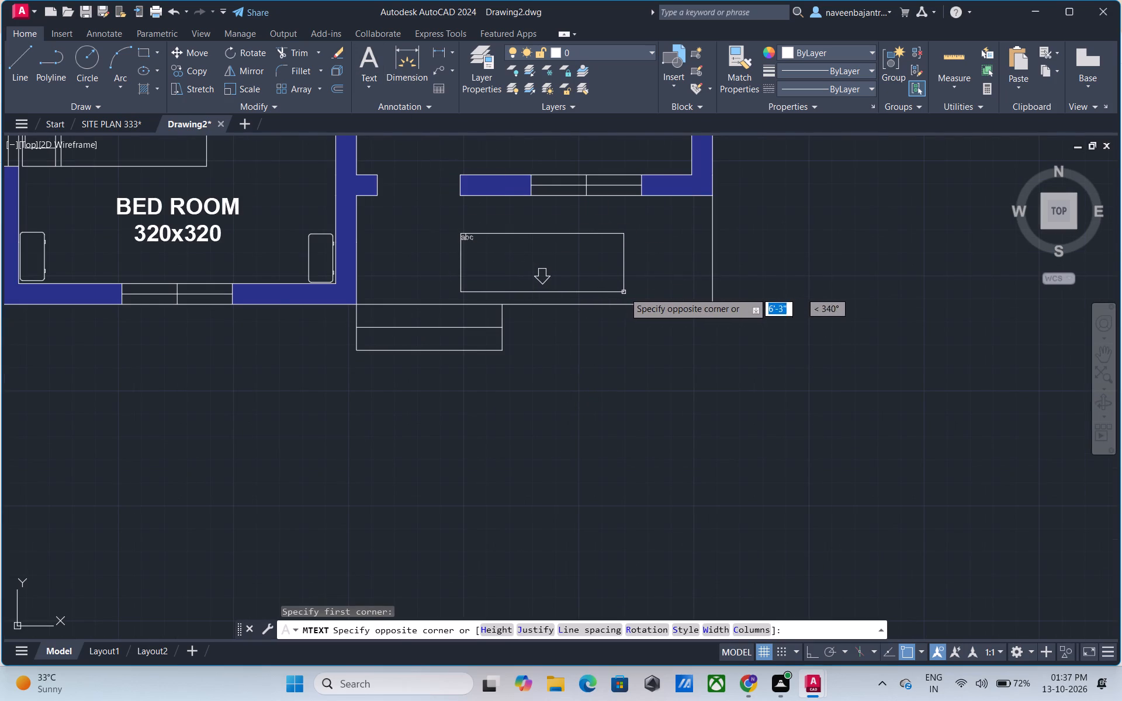
left_click(631, 293)
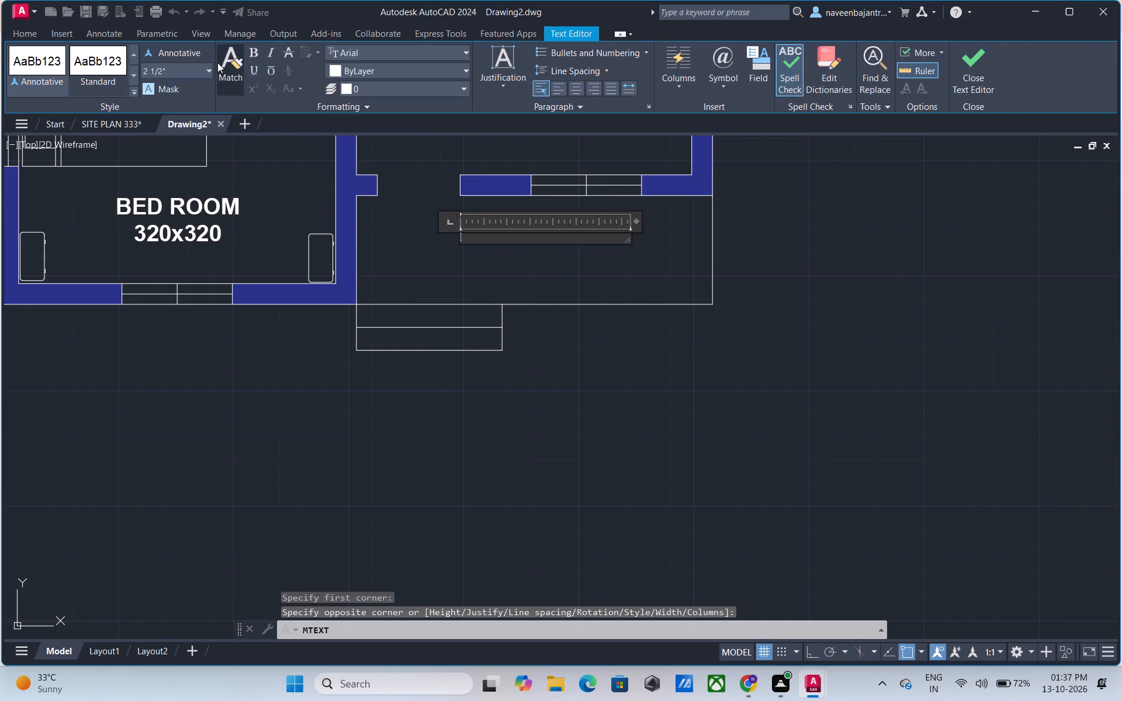
left_click(189, 67)
type("7\"")
key("Return")
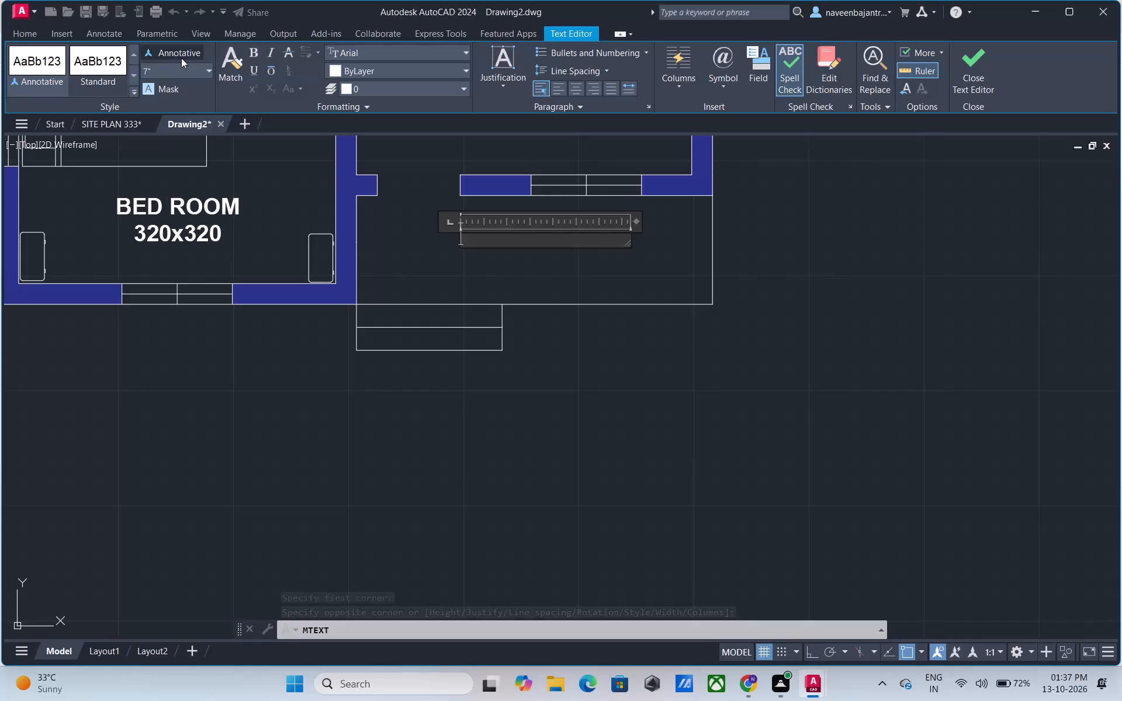
type("SIT")
key("space")
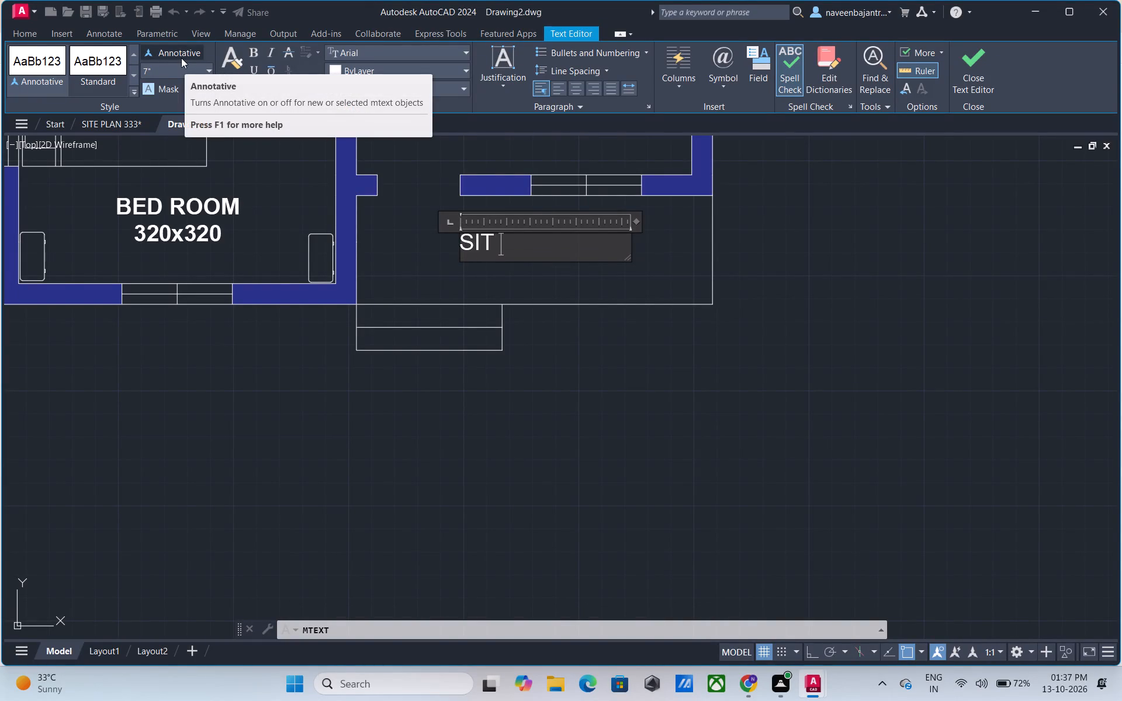
type("OIT")
key("BackSpace")
key("BackSpace")
key("o")
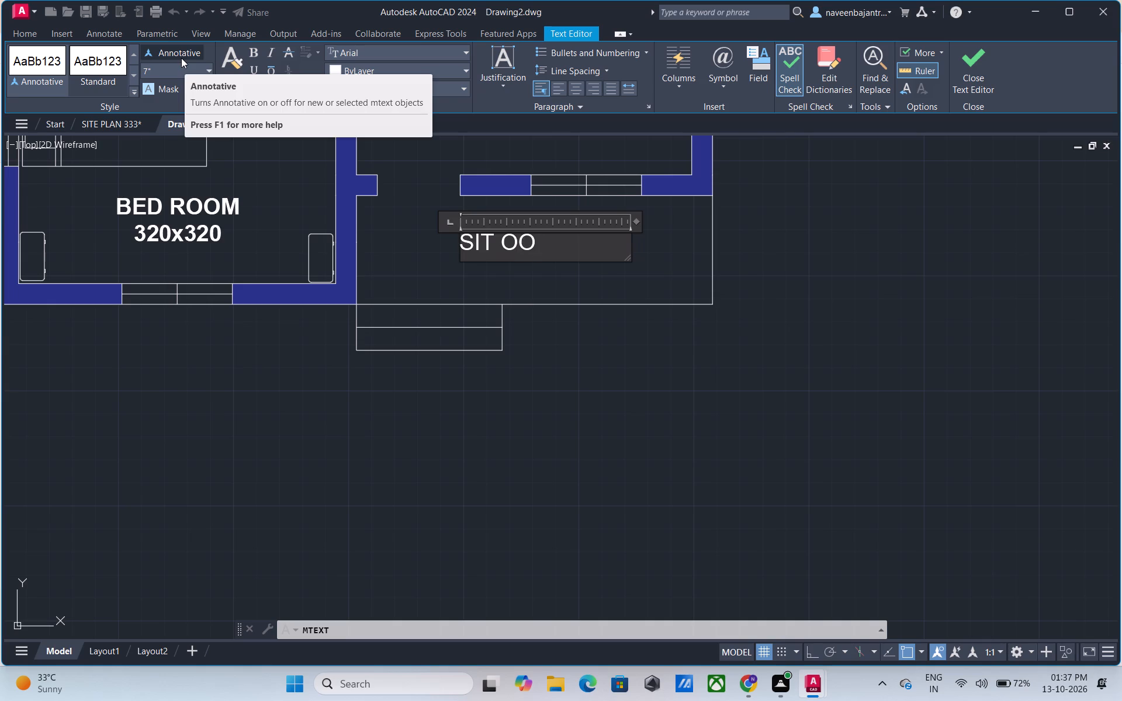
key("BackSpace")
type("UT")
key("Return")
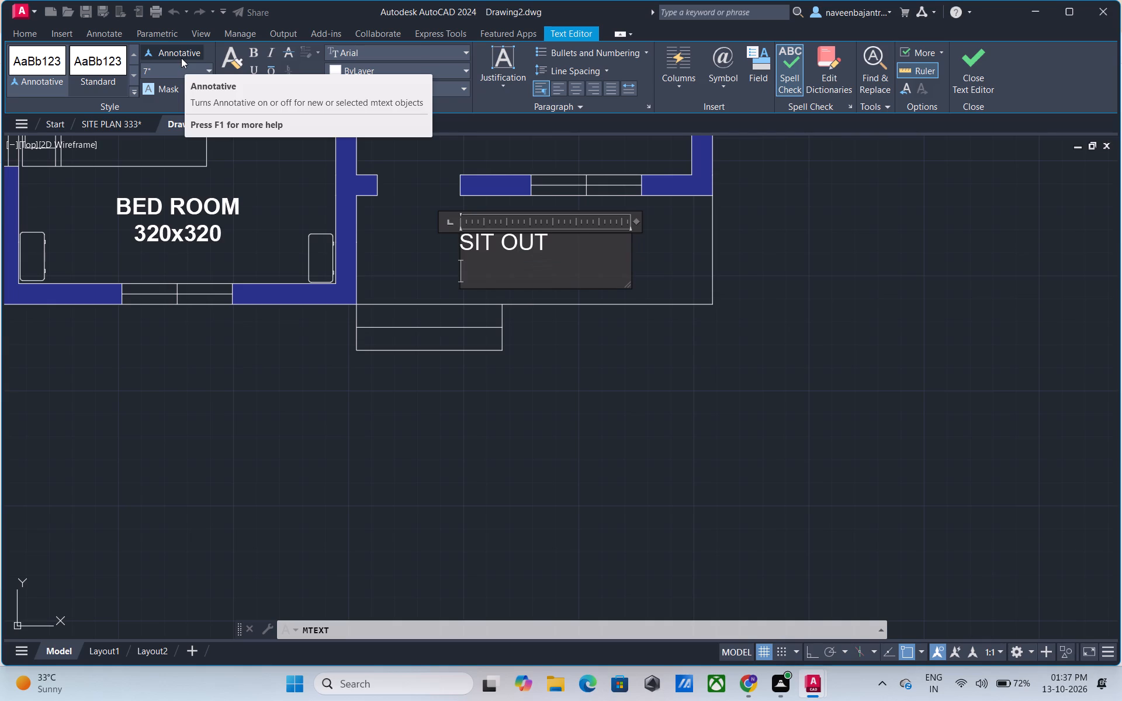
type("370")
type("340")
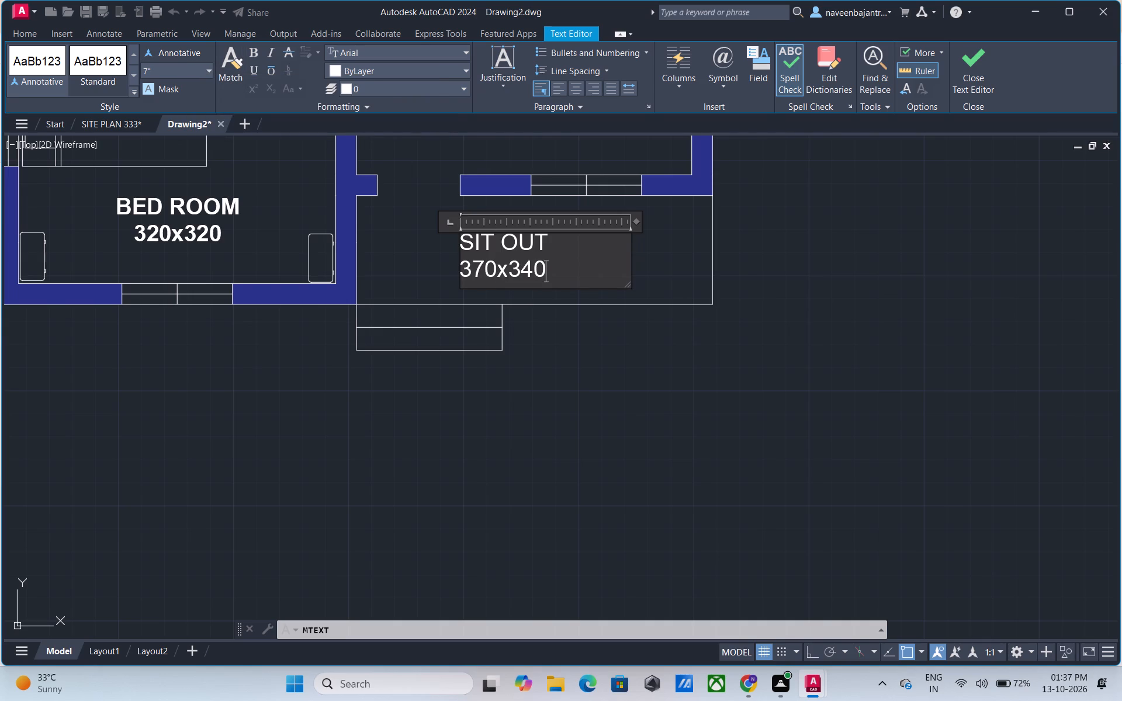
Make both lines of the SIT OUT label centred and bold, and finish editing the text.
left_click_drag(550, 268, 451, 243)
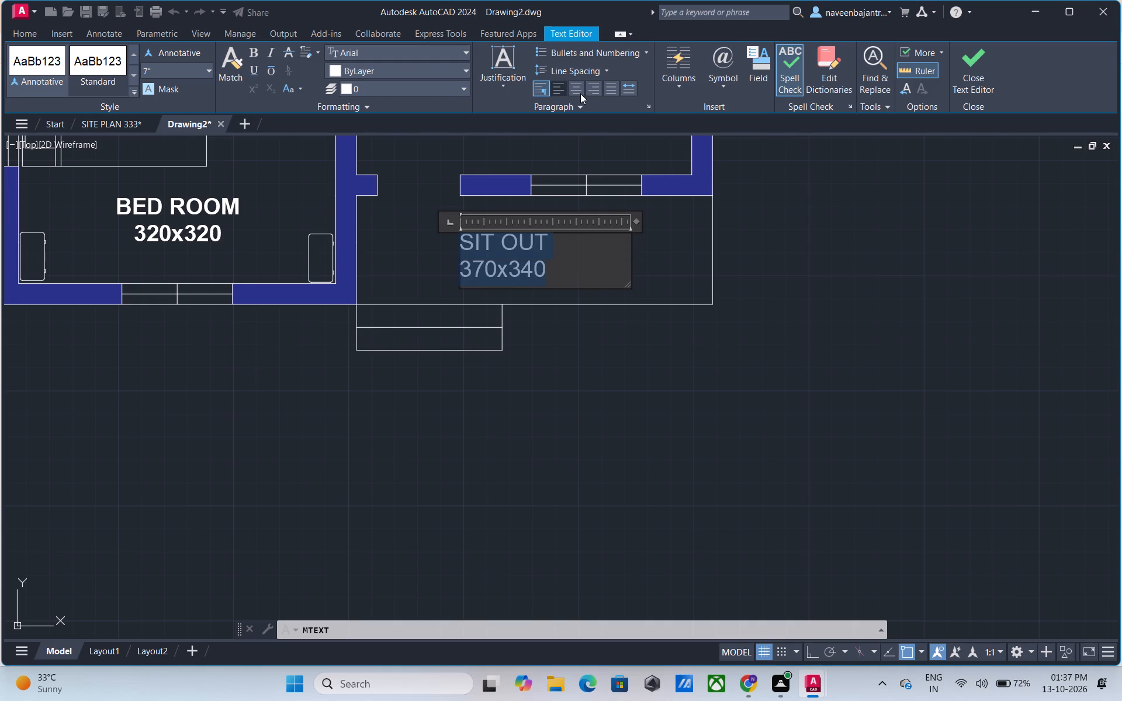
left_click(576, 86)
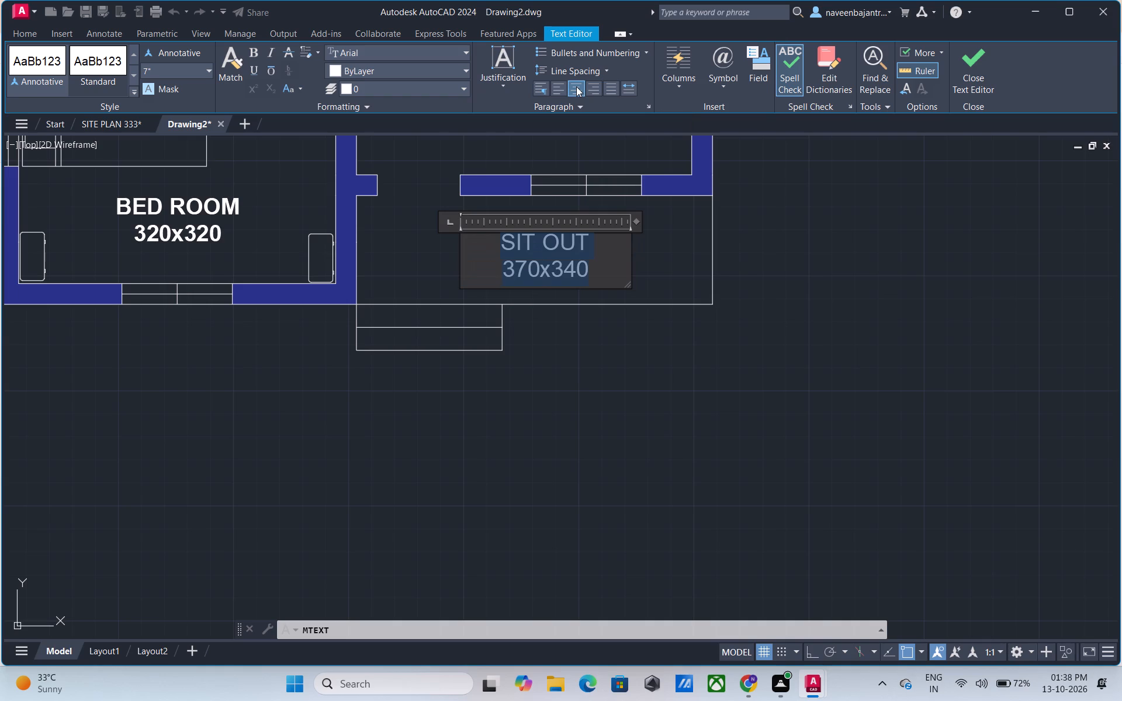
left_click(258, 51)
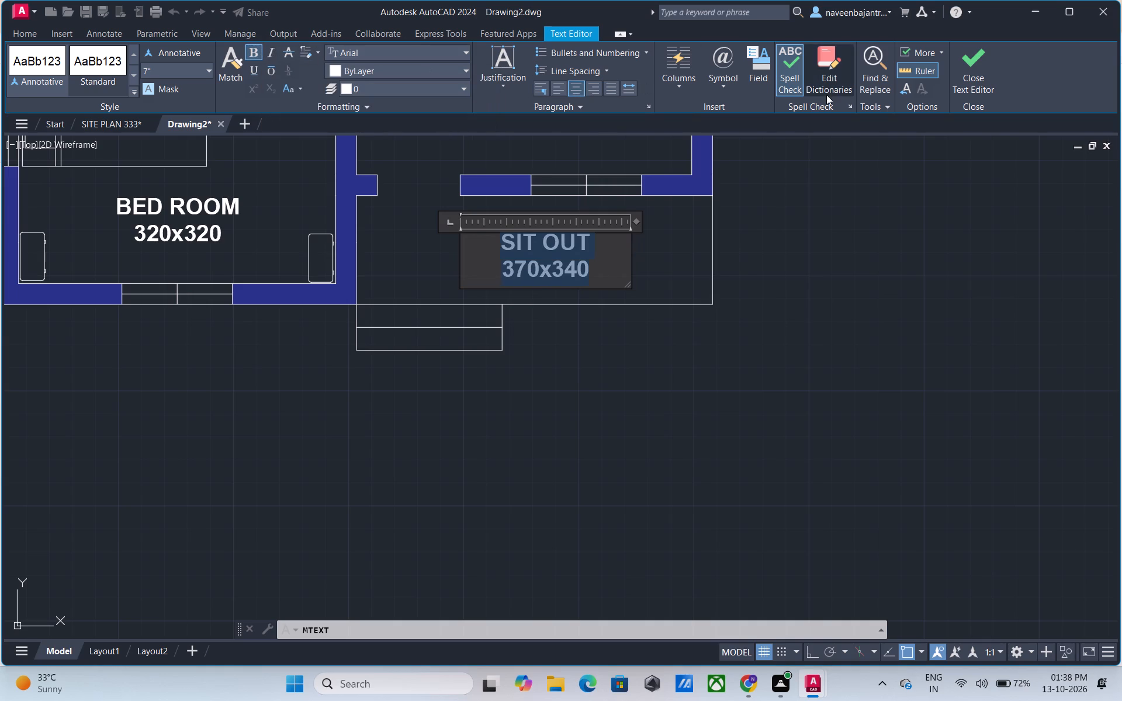
left_click(975, 78)
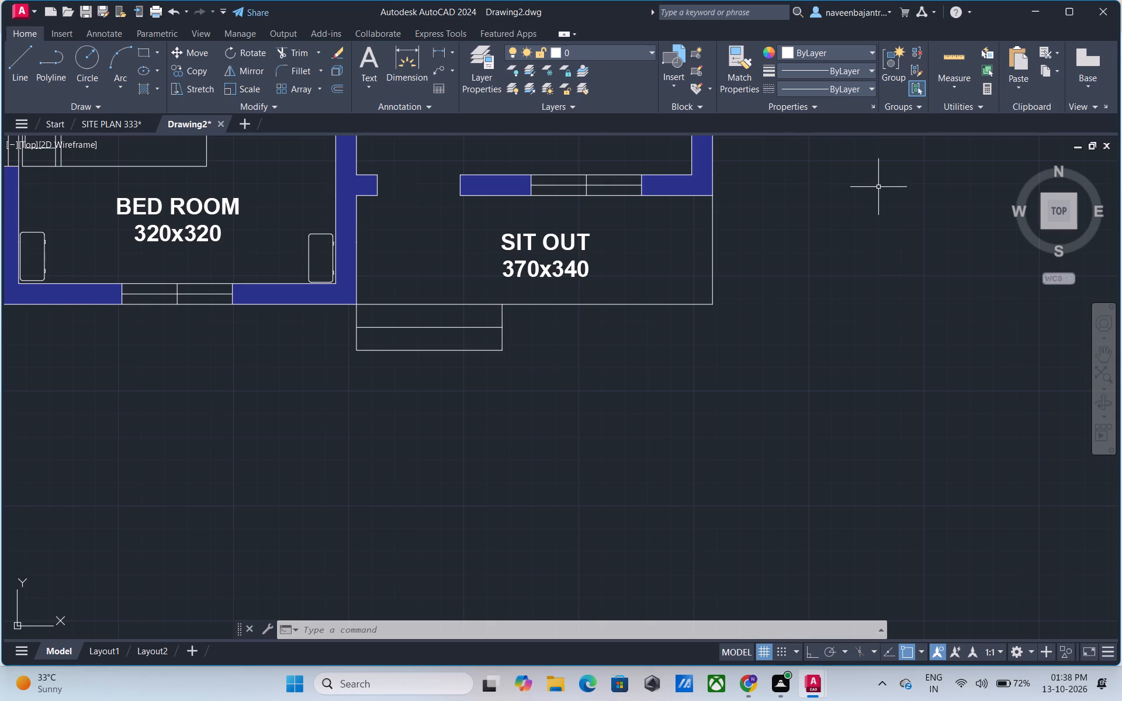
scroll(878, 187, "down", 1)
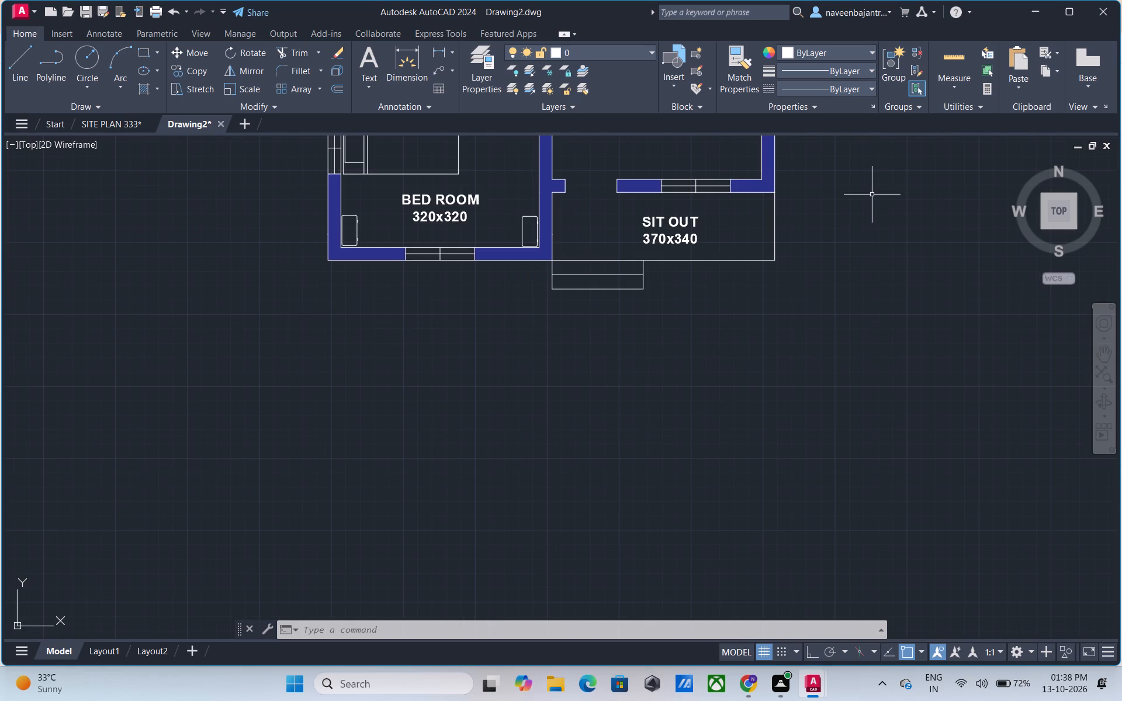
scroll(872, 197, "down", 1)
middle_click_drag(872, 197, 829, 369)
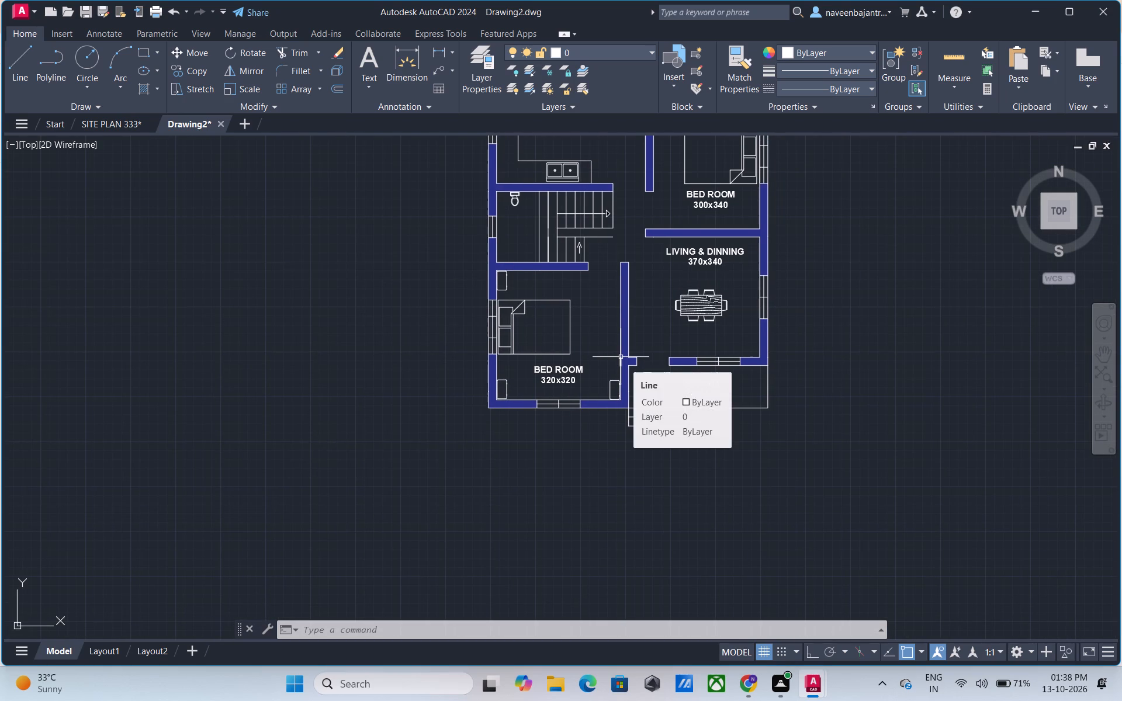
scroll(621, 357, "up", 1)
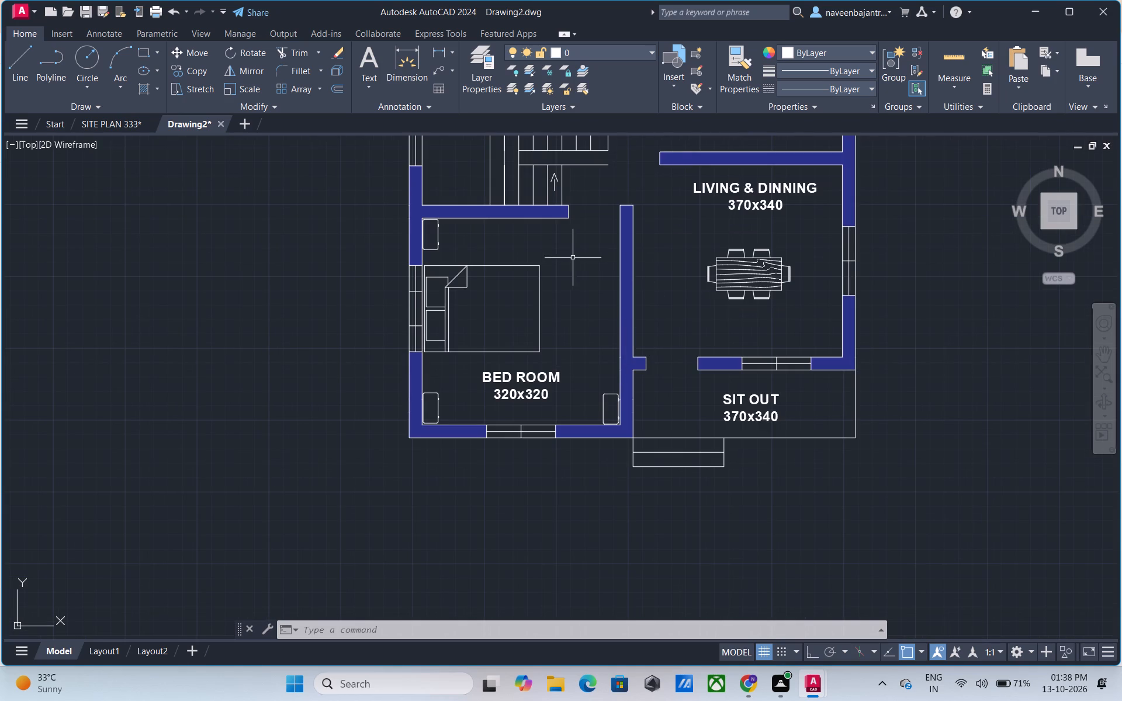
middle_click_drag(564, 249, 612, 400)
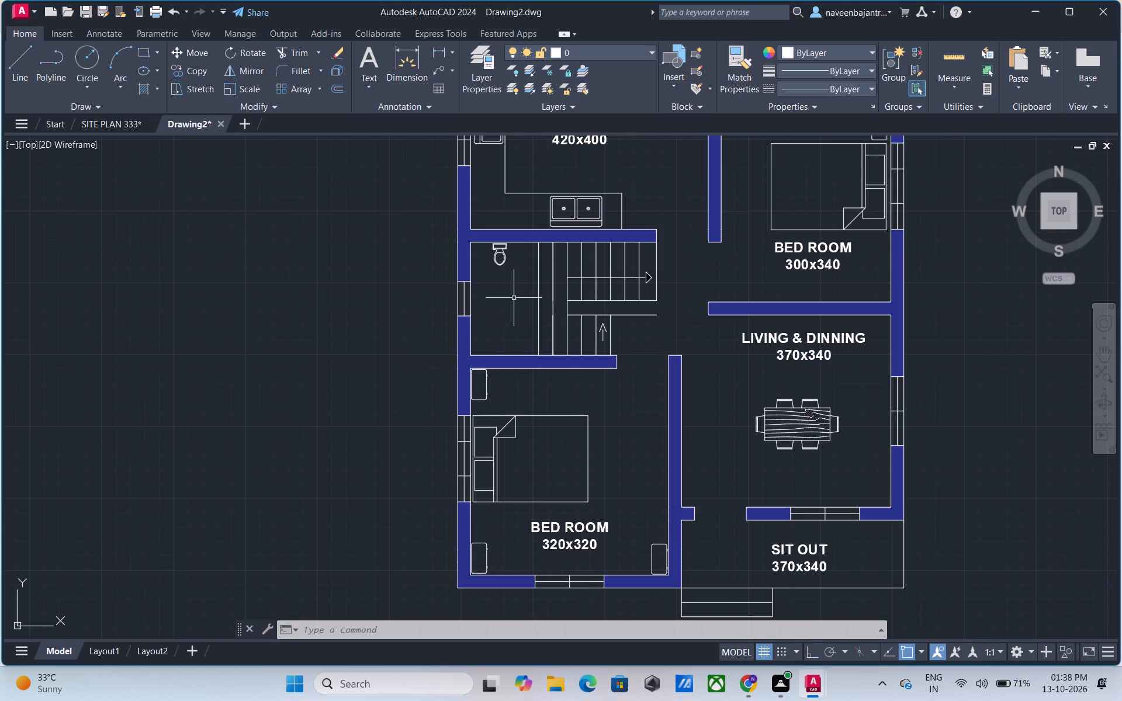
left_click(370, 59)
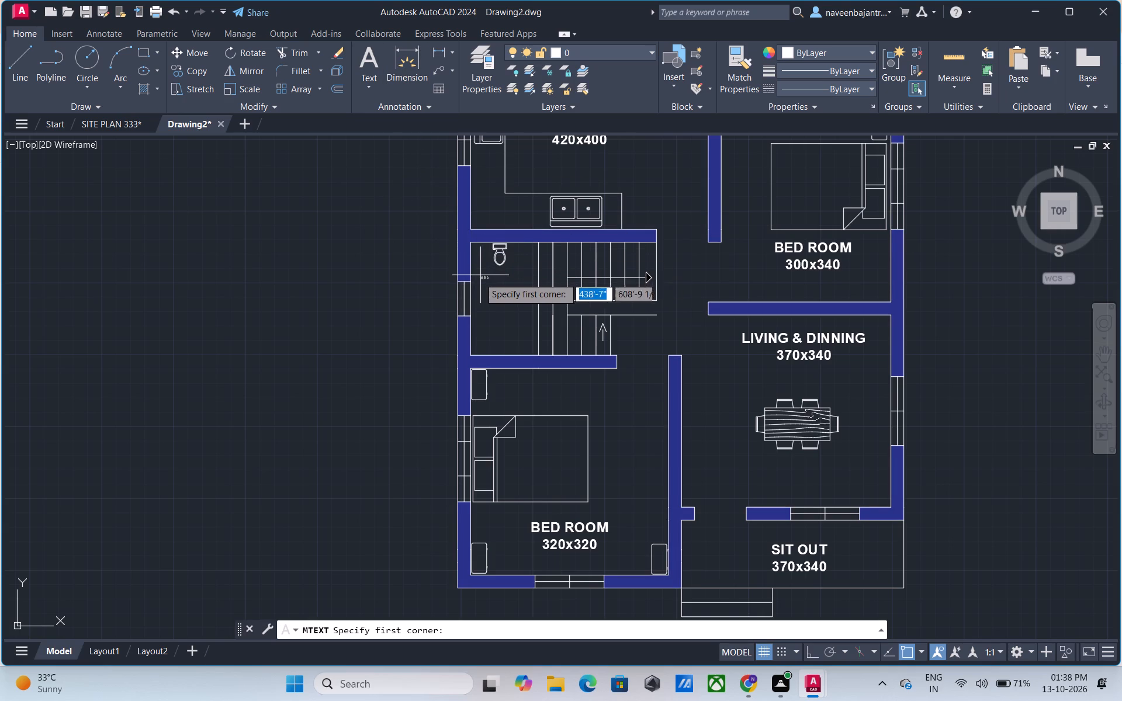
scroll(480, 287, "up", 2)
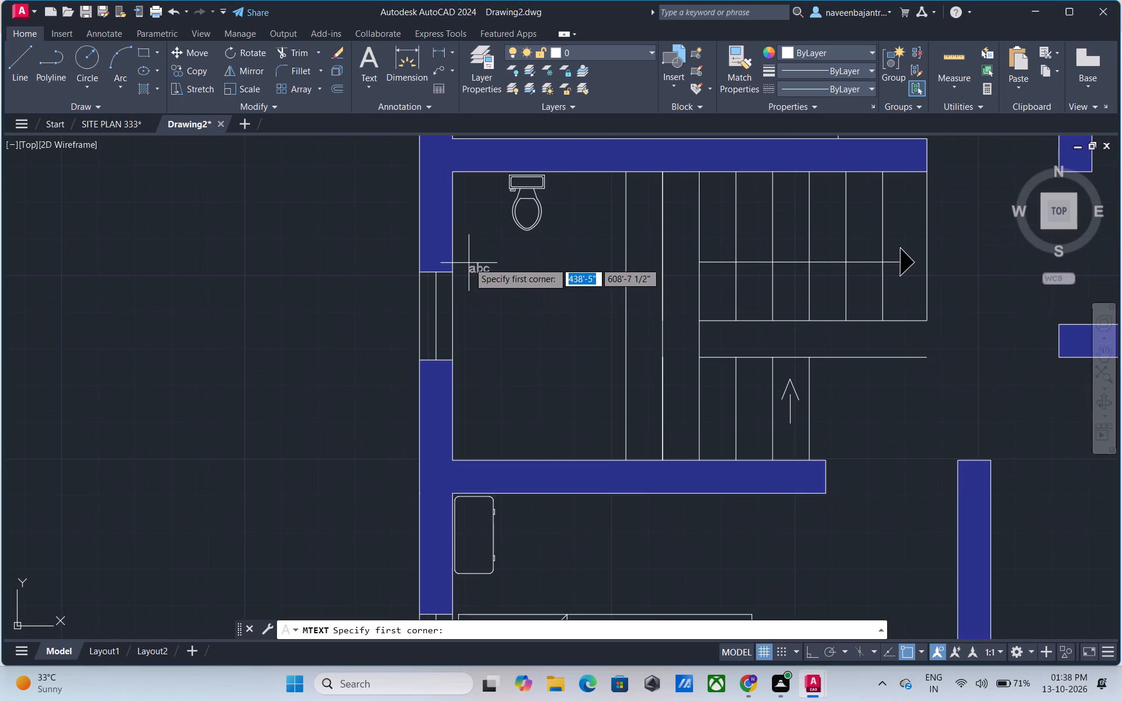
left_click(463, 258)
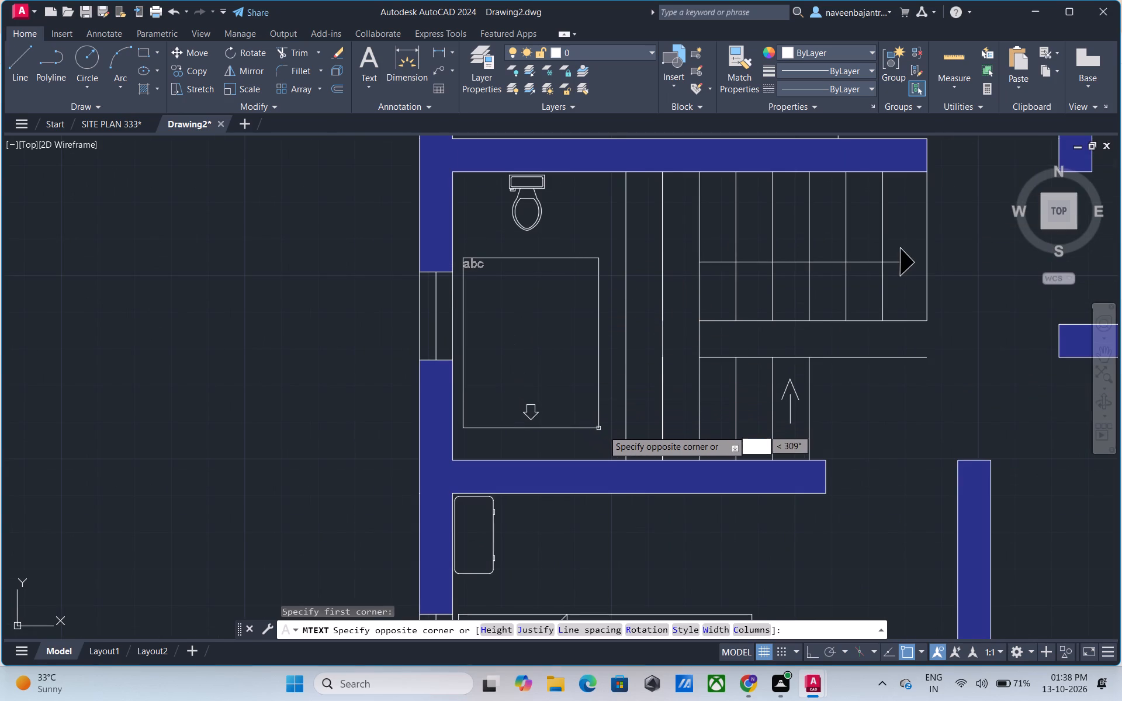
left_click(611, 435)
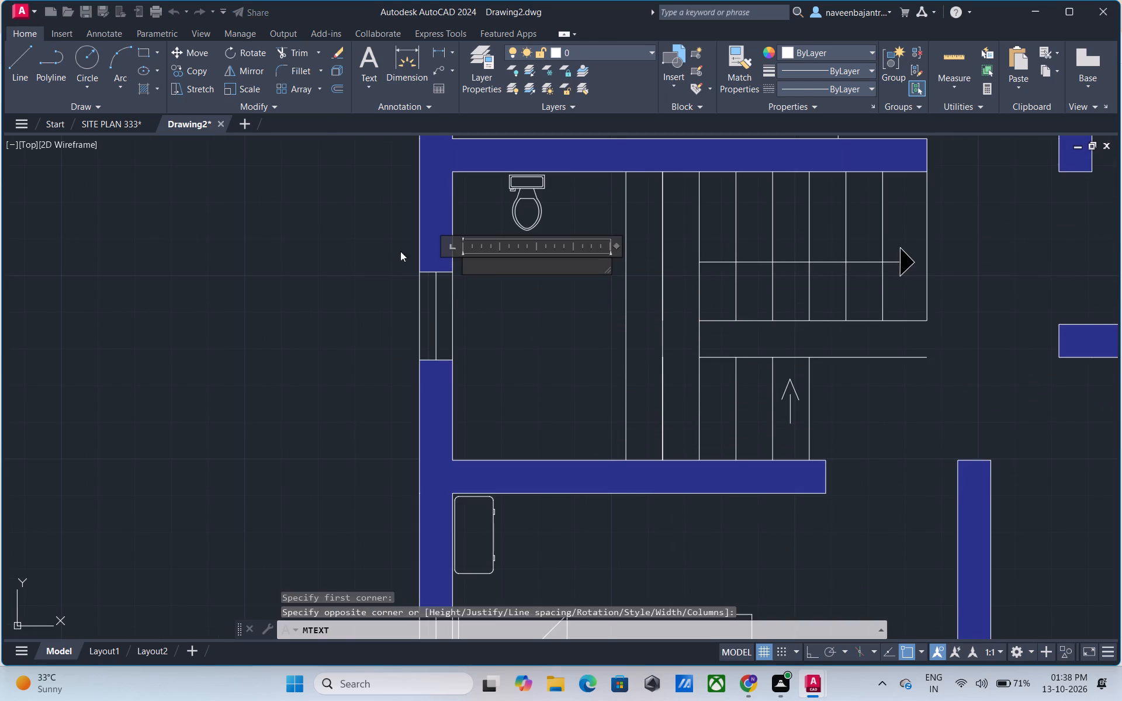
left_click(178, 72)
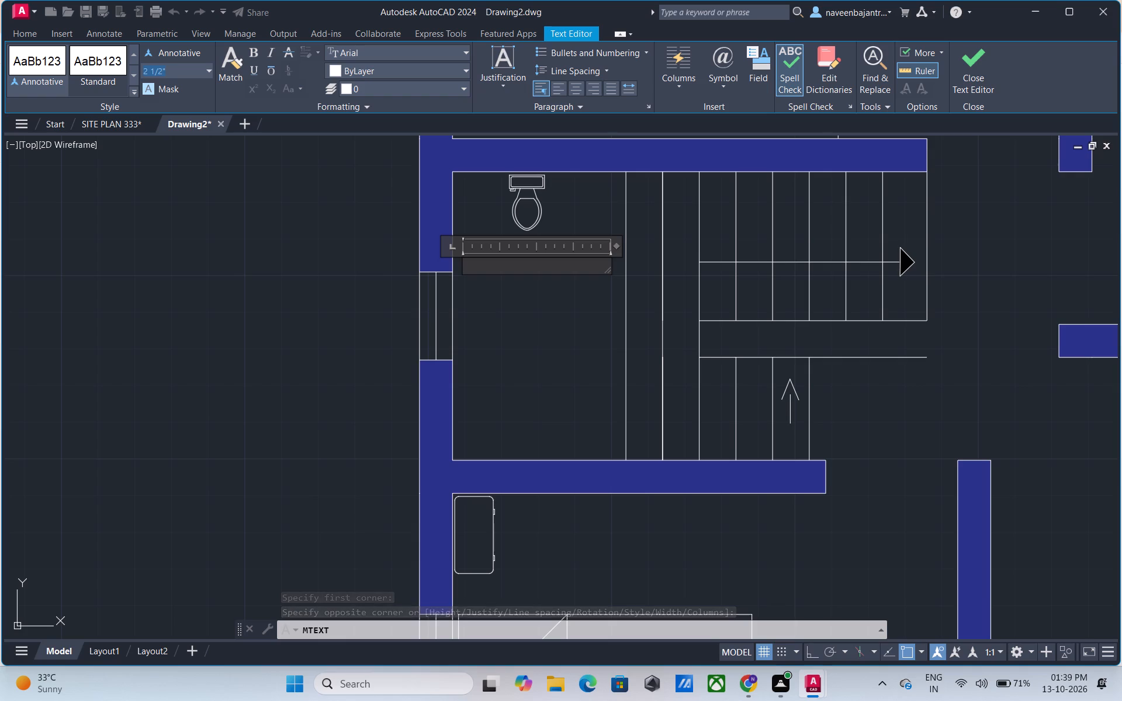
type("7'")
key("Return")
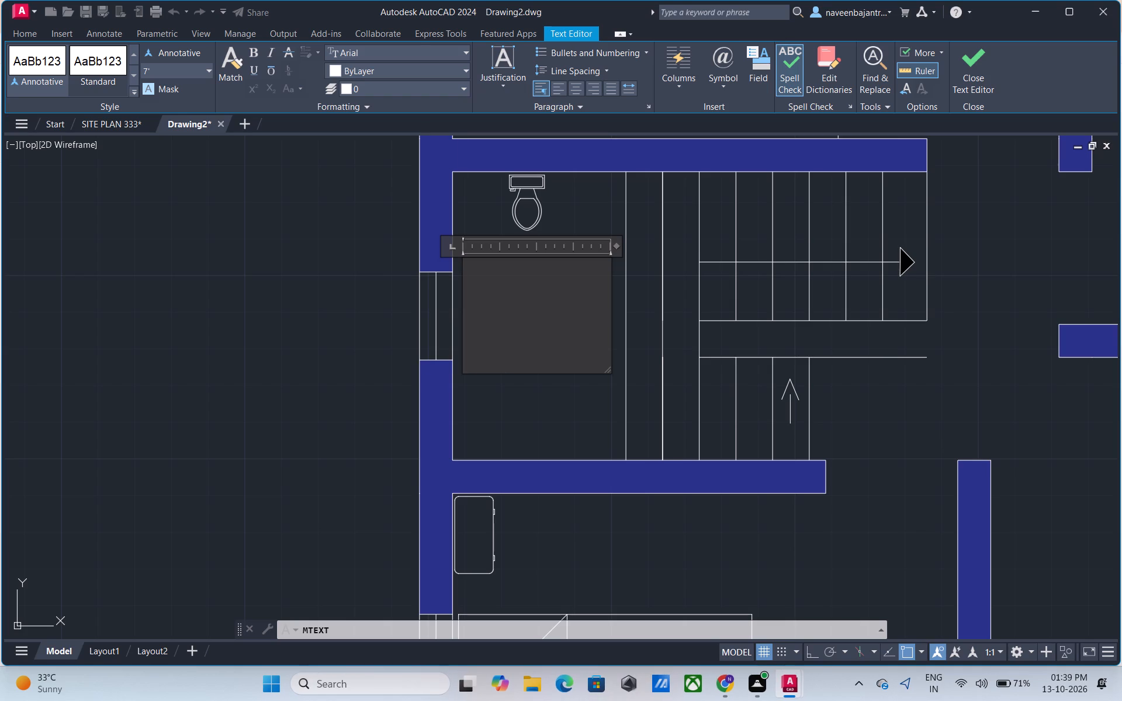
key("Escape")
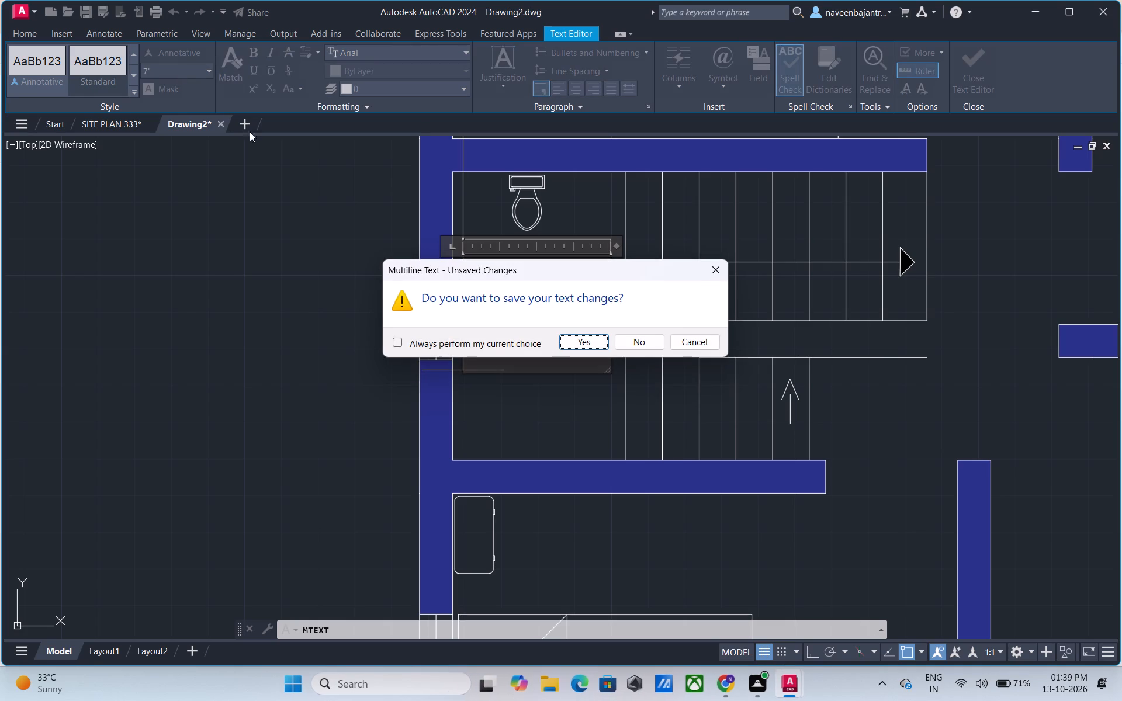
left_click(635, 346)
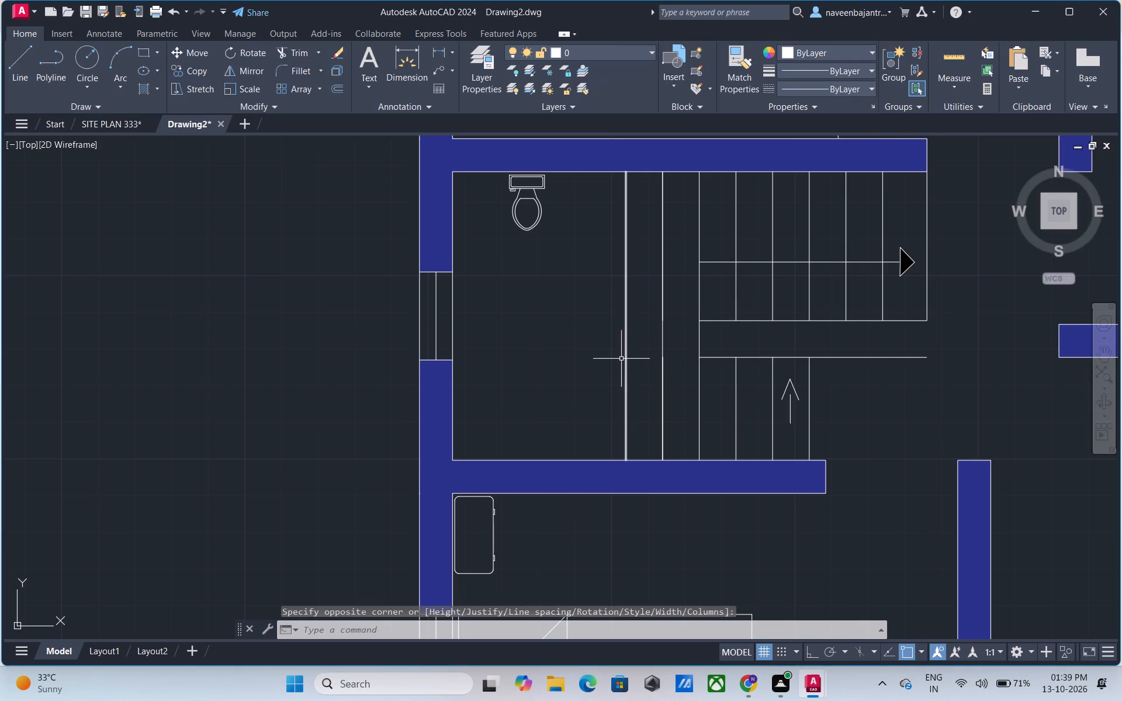
Add multiline text below the toilet fixture beside the staircase, 7" high, reading TOILET with 120x200 on a second line.
scroll(621, 359, "down", 1)
left_click(365, 68)
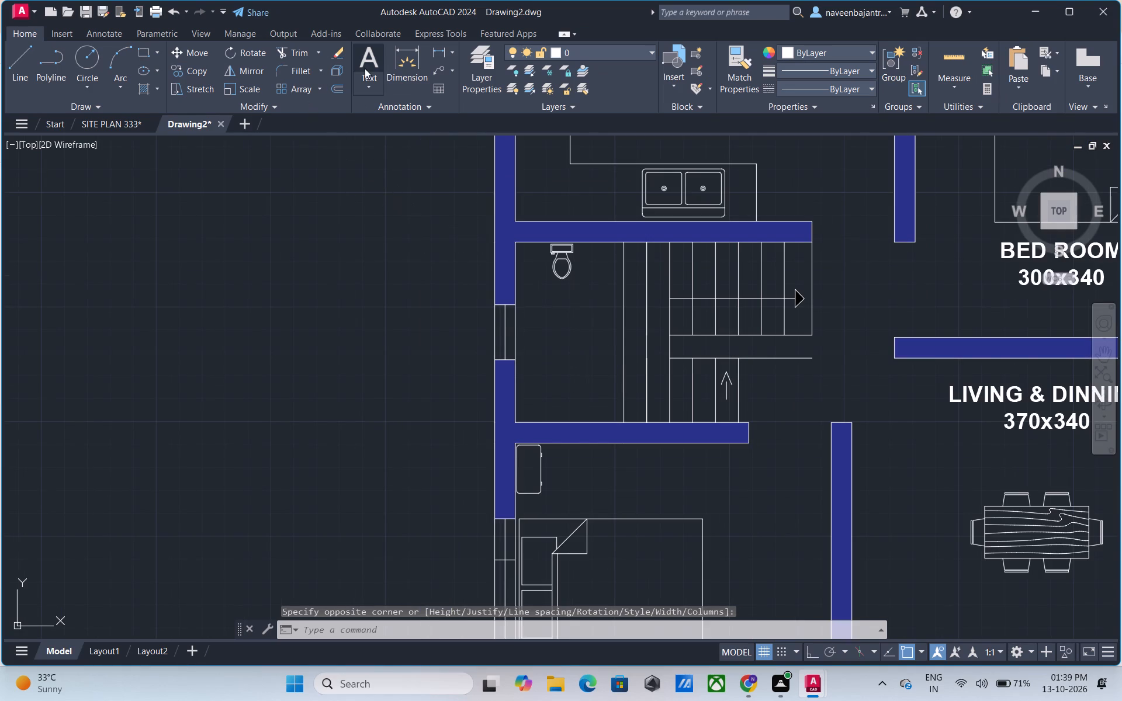
left_click(524, 291)
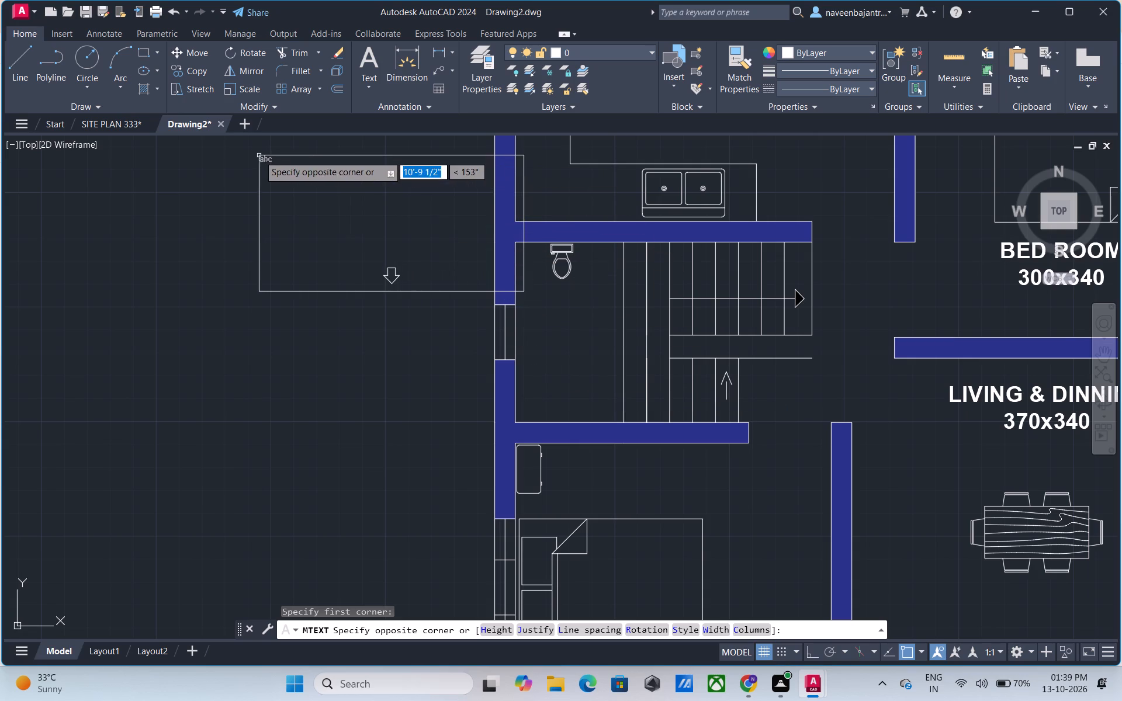
left_click(612, 368)
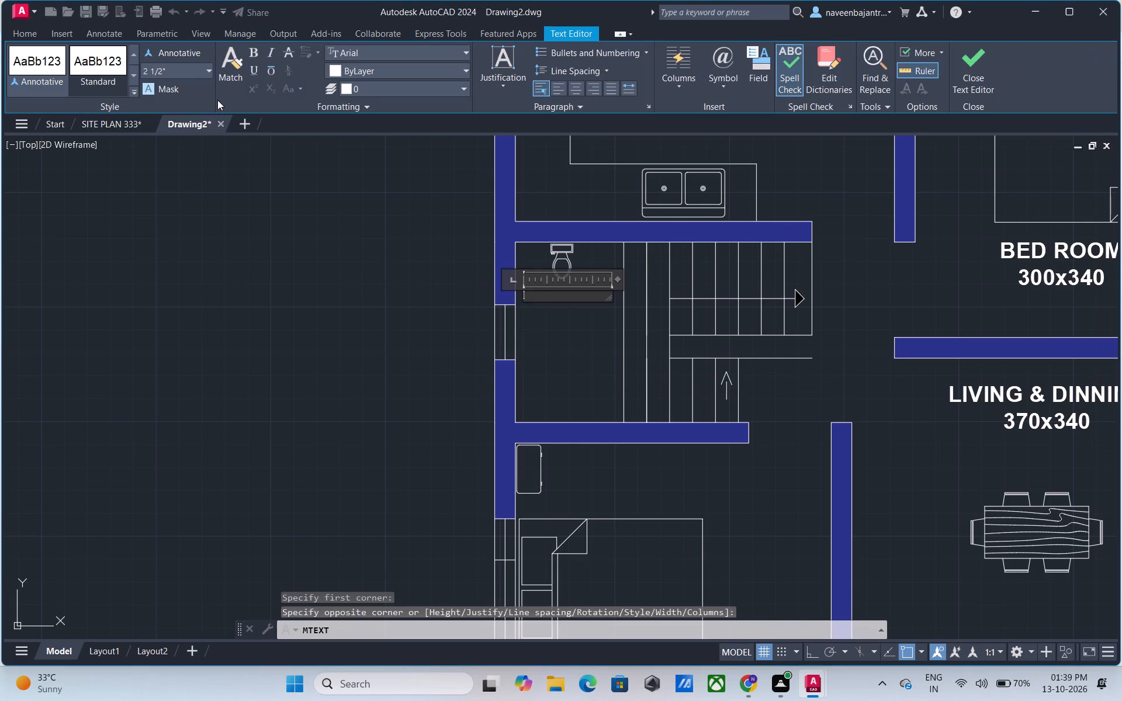
left_click(188, 71)
type("7\"")
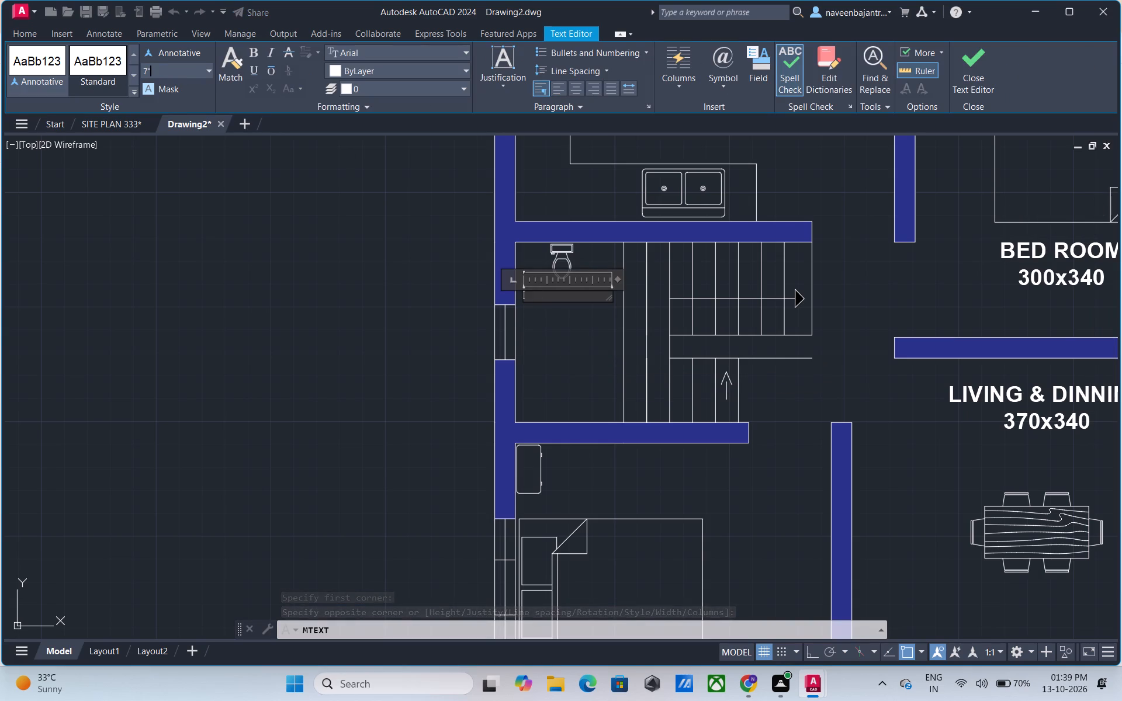
key("Return")
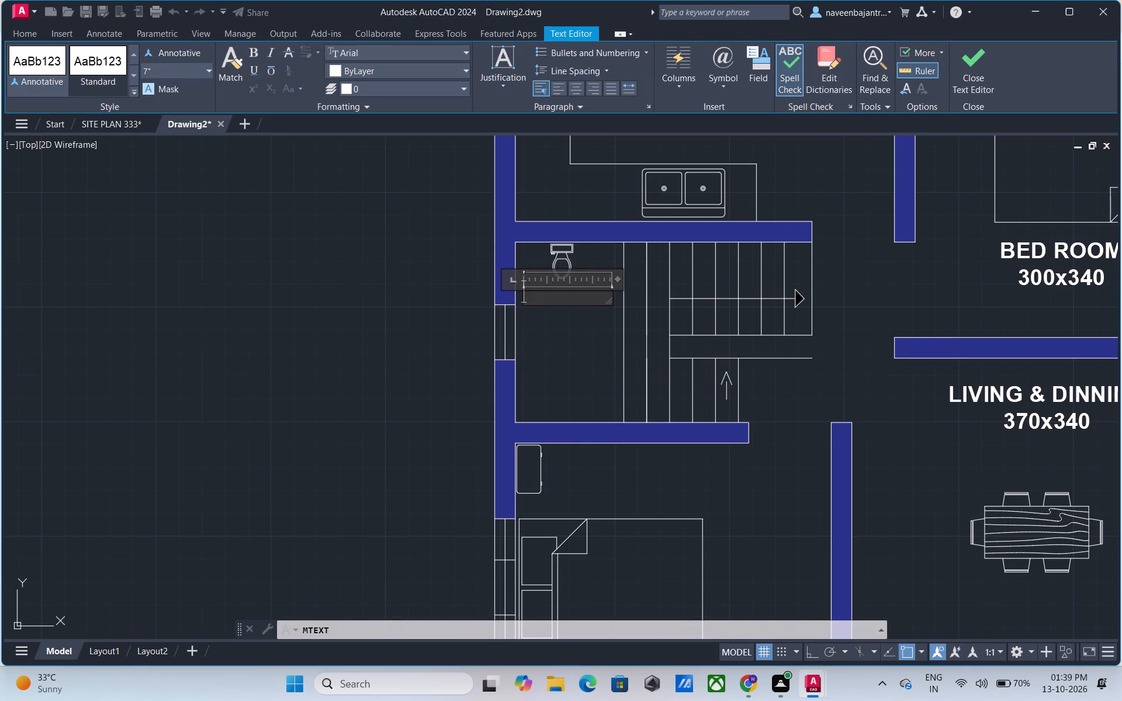
type("TOILET")
key("Return")
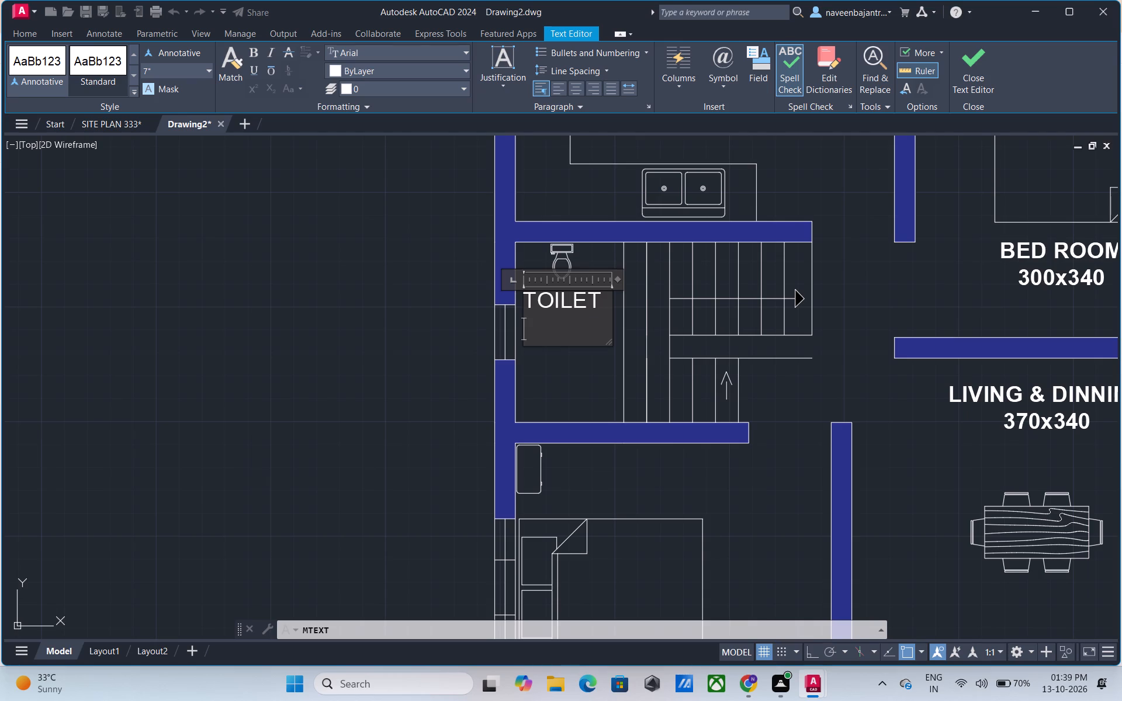
type("120")
key("x")
type("200")
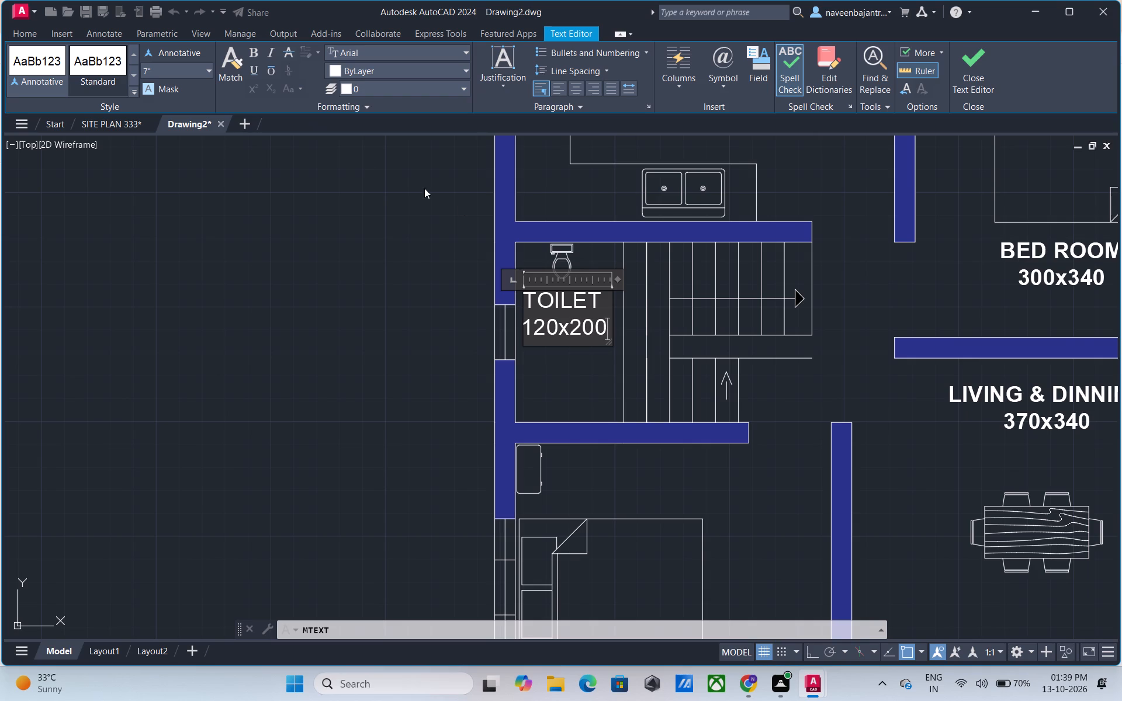
Make both lines of the toilet label beside the staircase bold and centred, and finish editing the text.
left_click_drag(606, 329, 592, 329)
left_click_drag(592, 329, 522, 311)
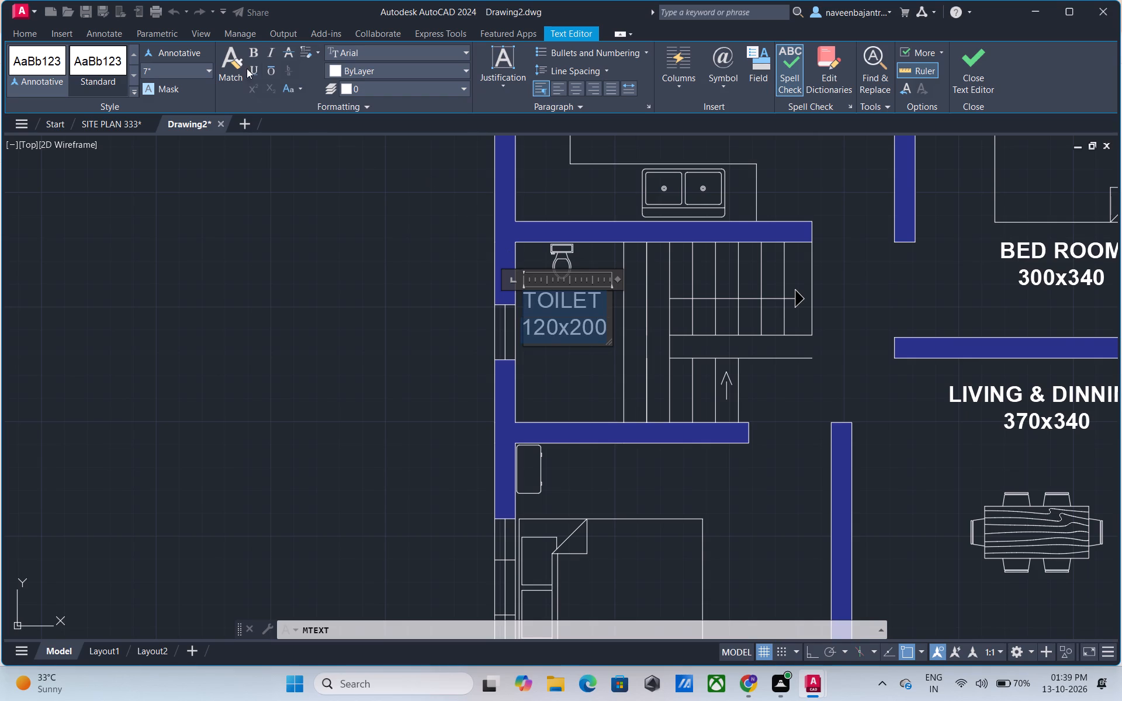
left_click(255, 54)
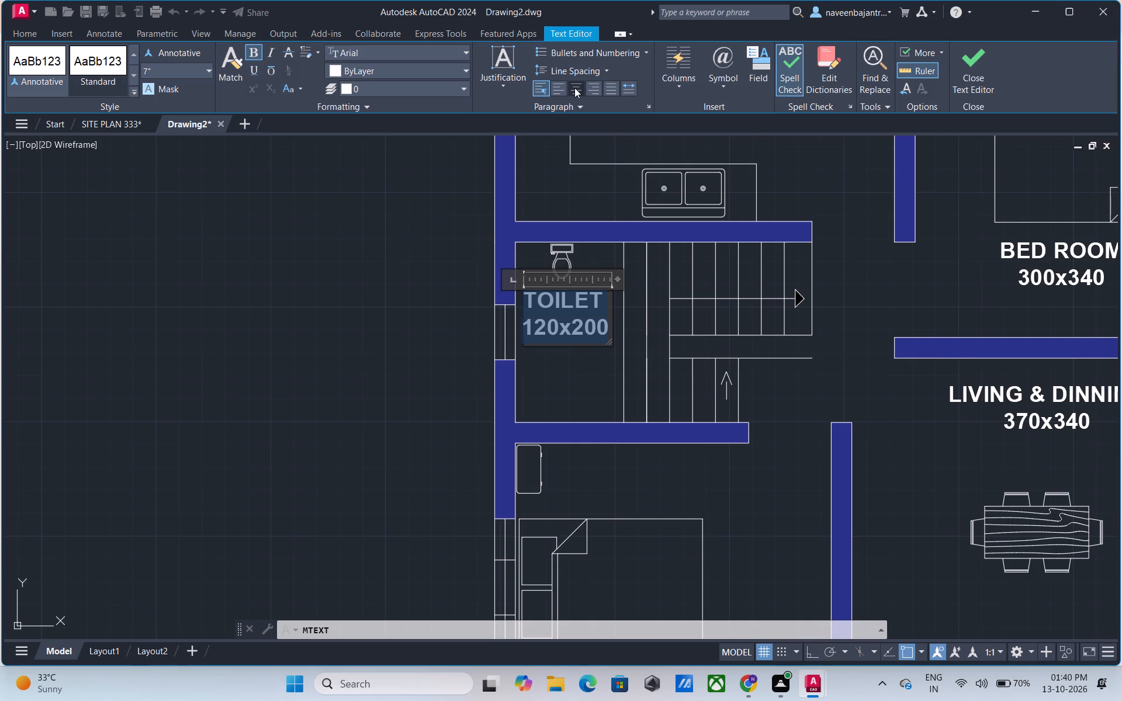
left_click(574, 88)
left_click(961, 84)
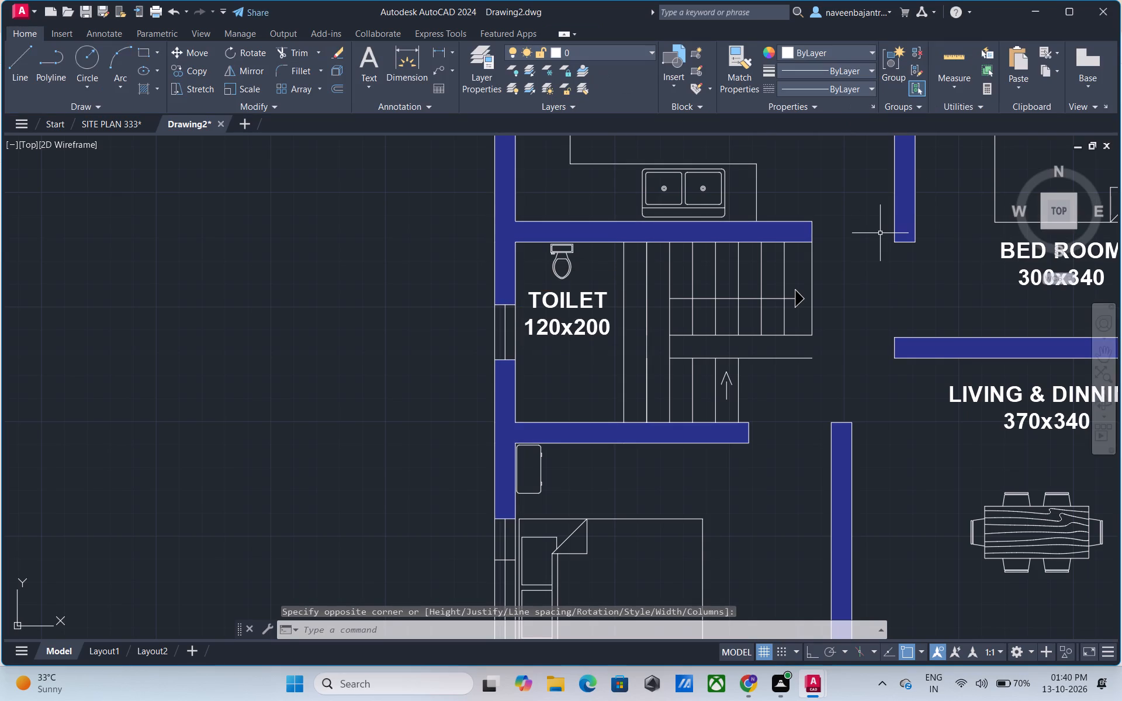
Add centred multiline text 7" high reading D1 in the door opening between the kitchen and the upper toilet.
scroll(880, 233, "down", 2)
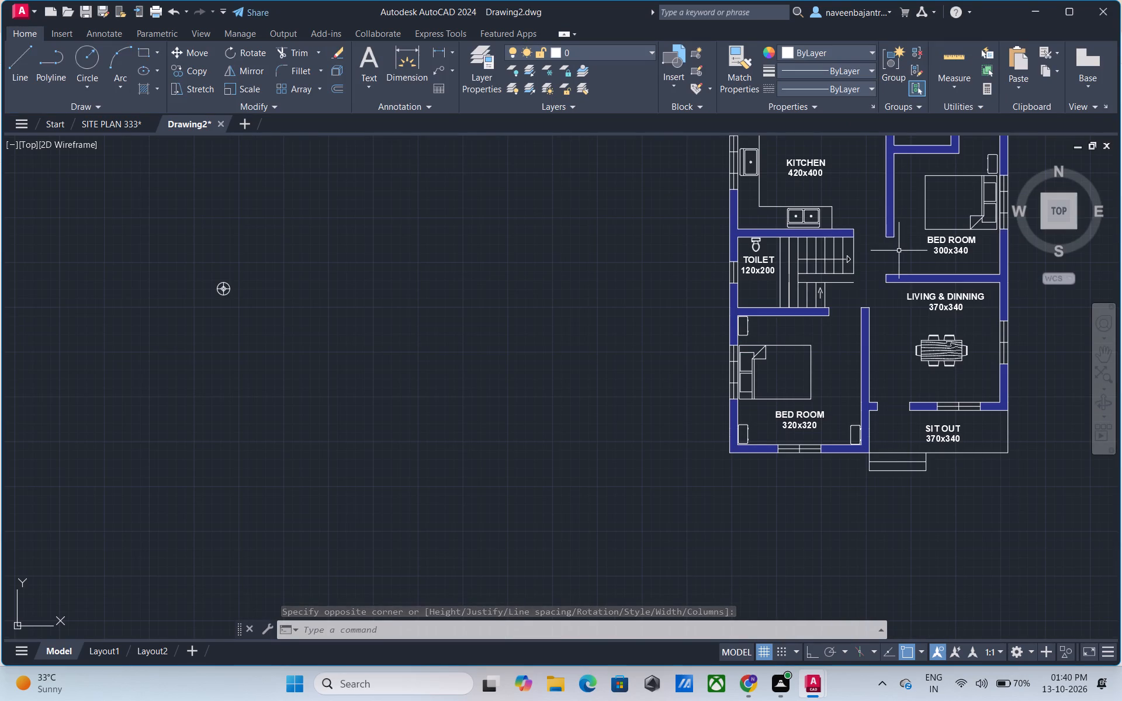
middle_click_drag(888, 274, 834, 367)
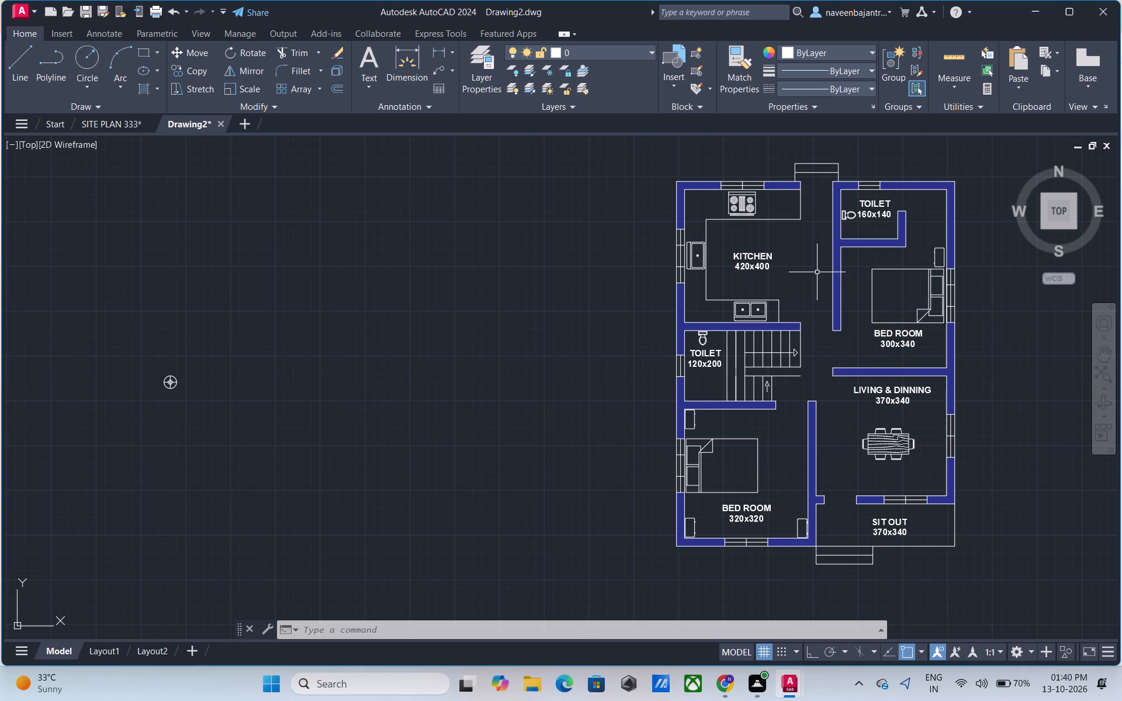
middle_click_drag(818, 195, 723, 309)
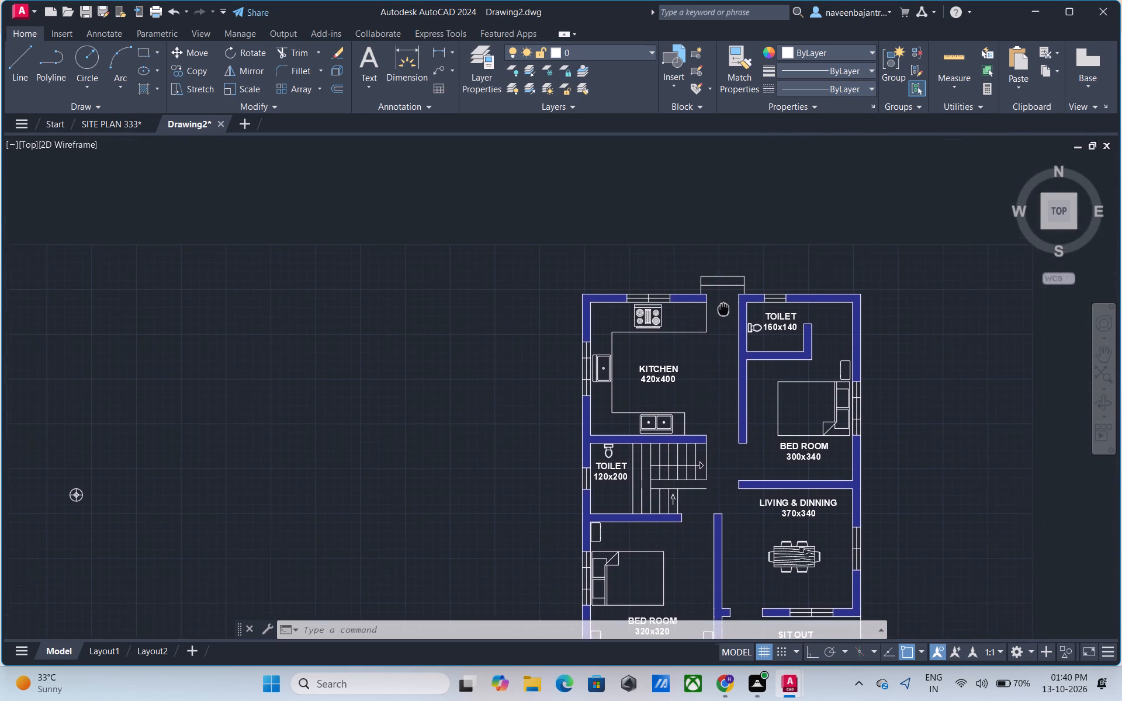
middle_click_drag(723, 309, 722, 312)
scroll(722, 312, "up", 3)
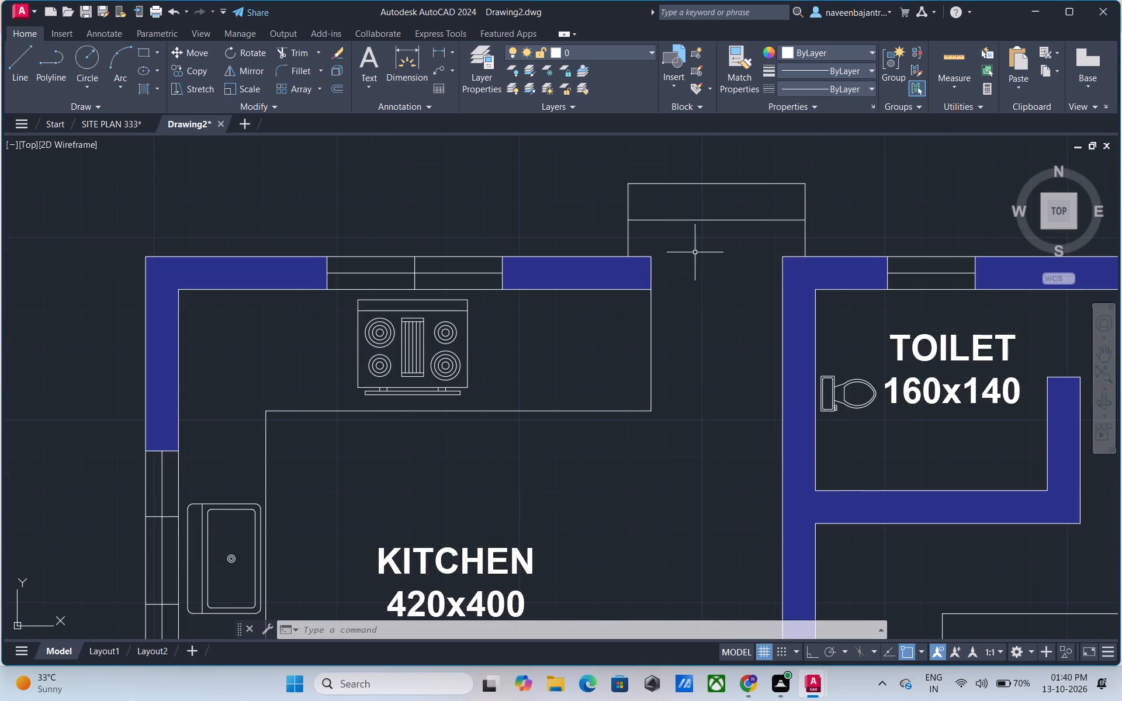
left_click(364, 60)
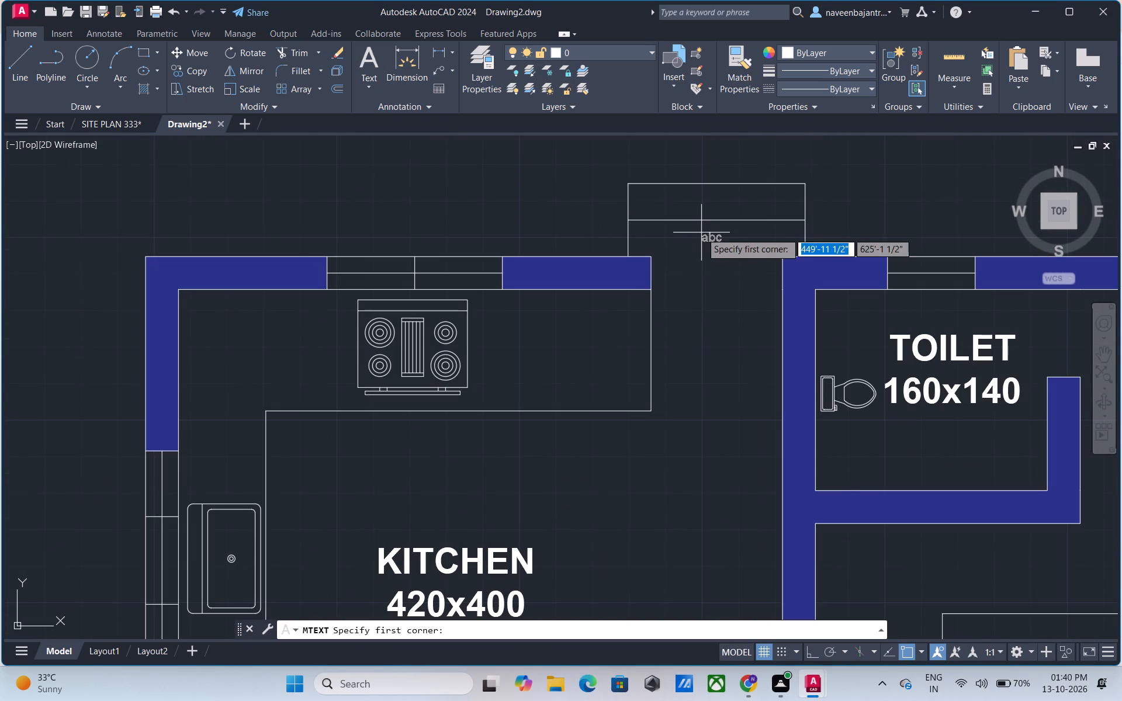
left_click(690, 257)
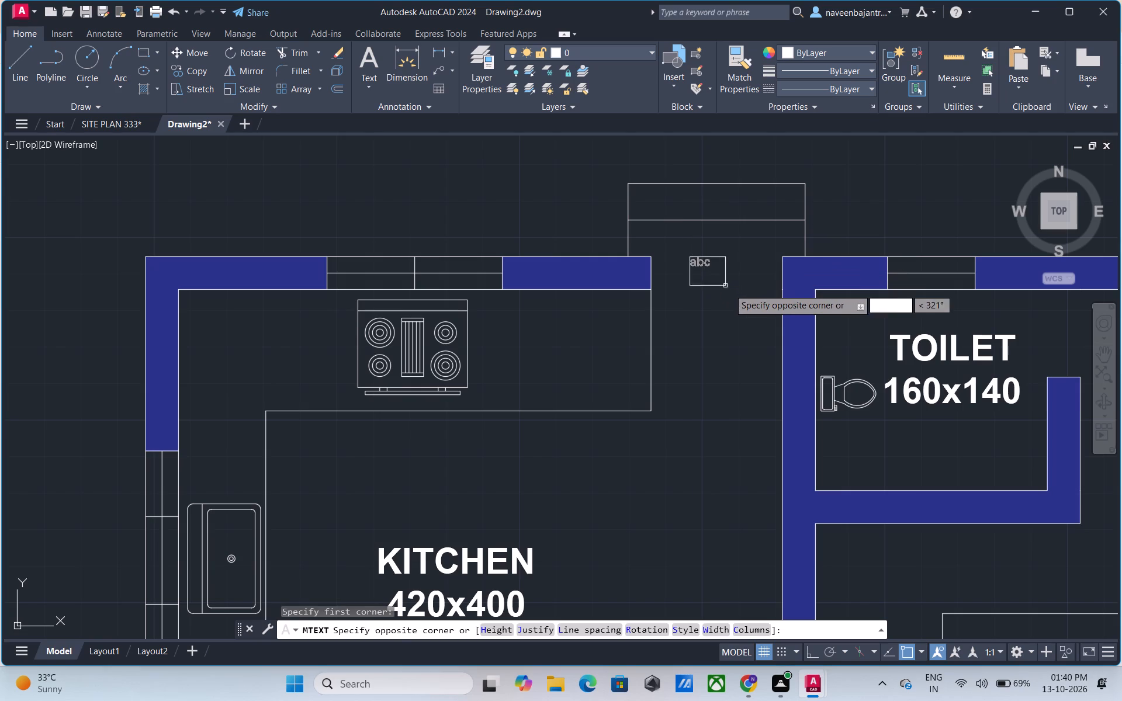
left_click(752, 295)
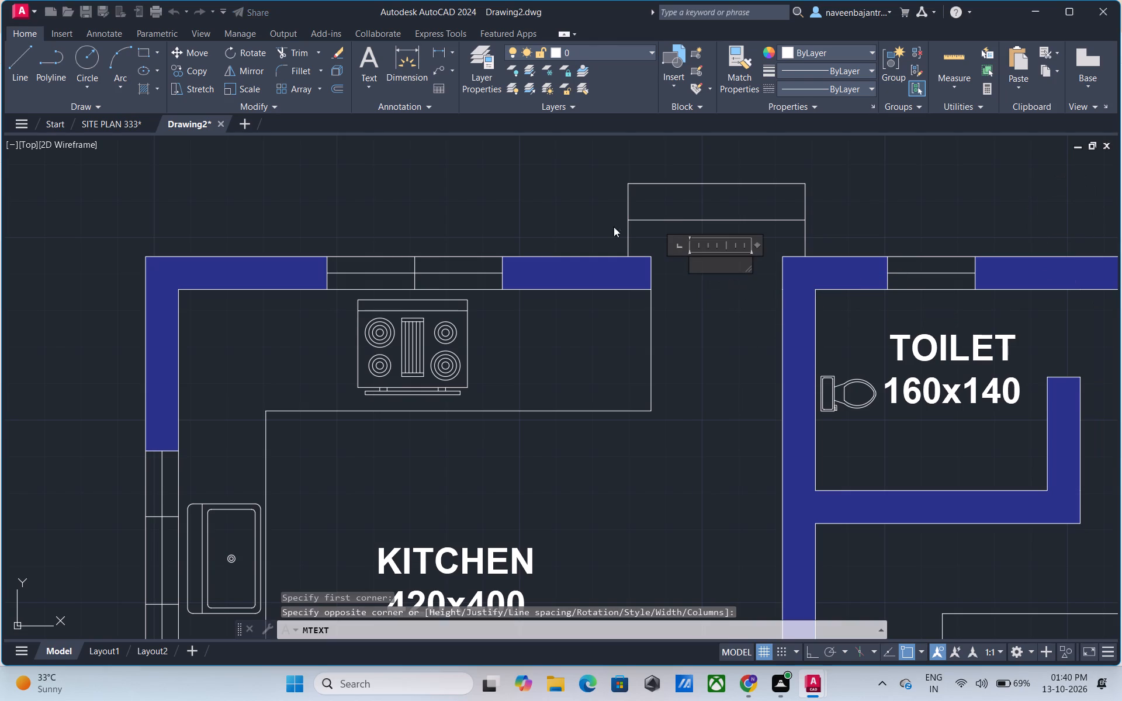
left_click(189, 70)
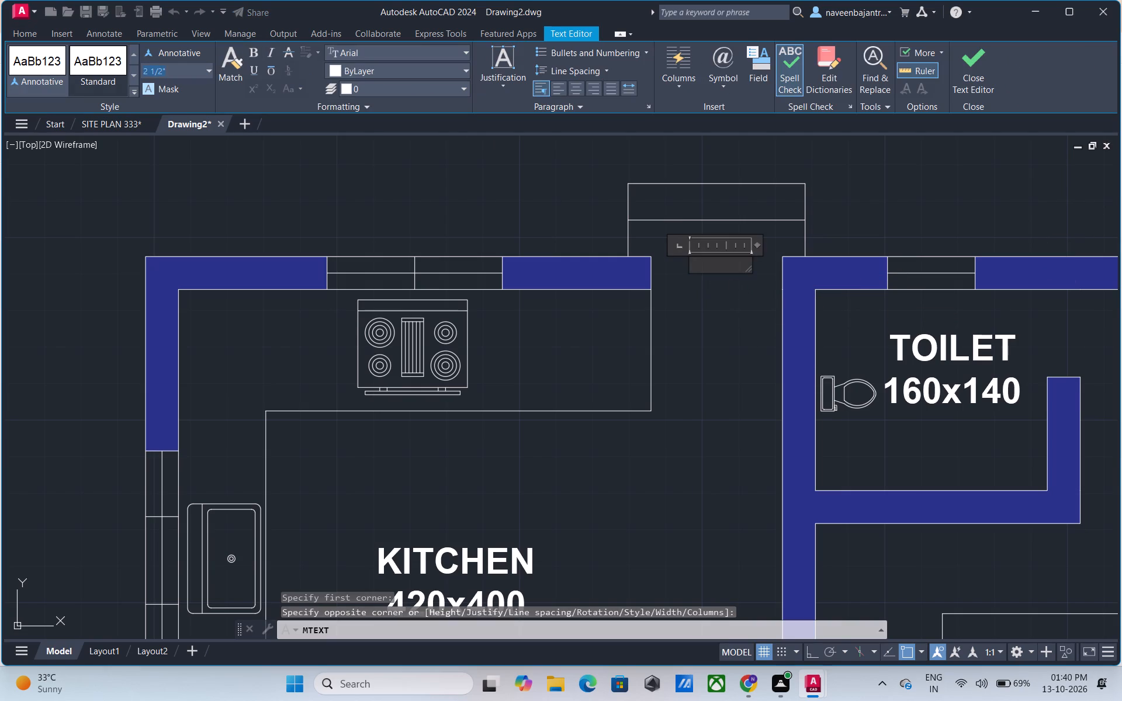
type("7\"")
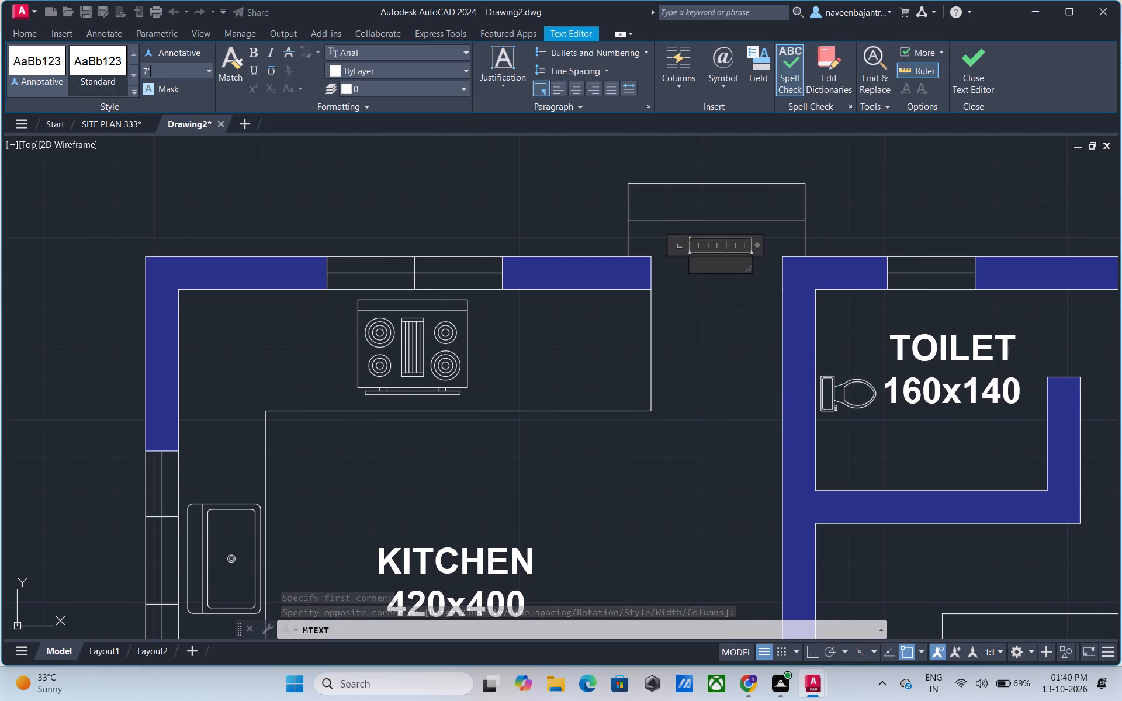
key("Return")
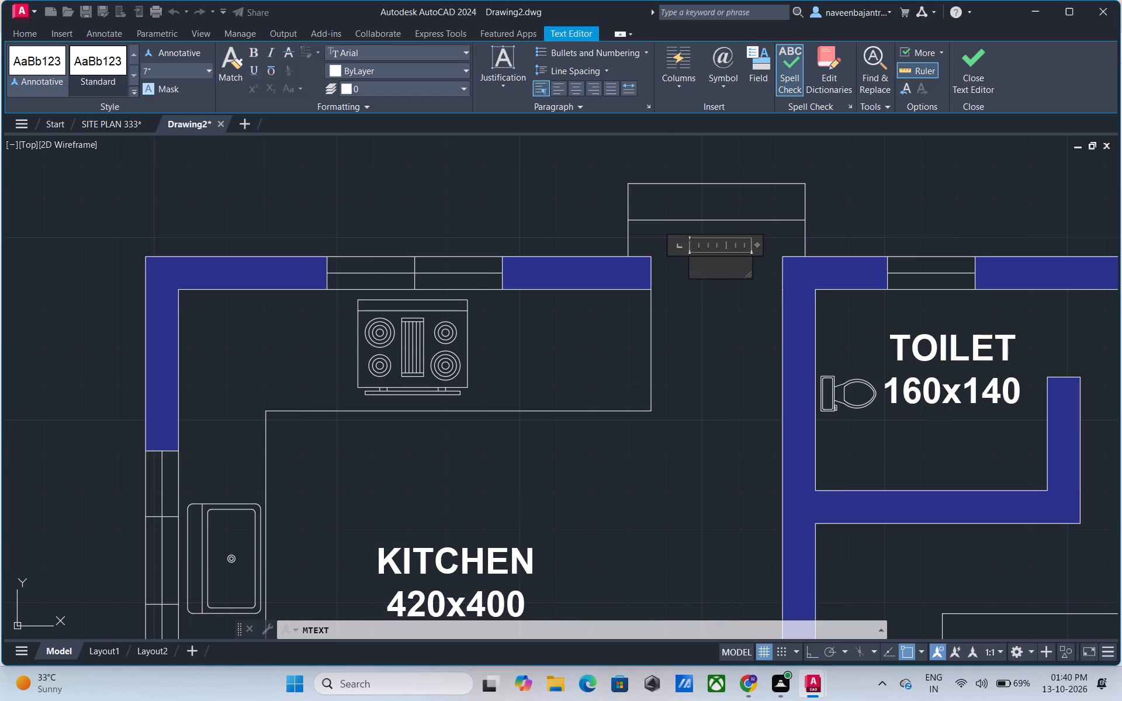
type("D1")
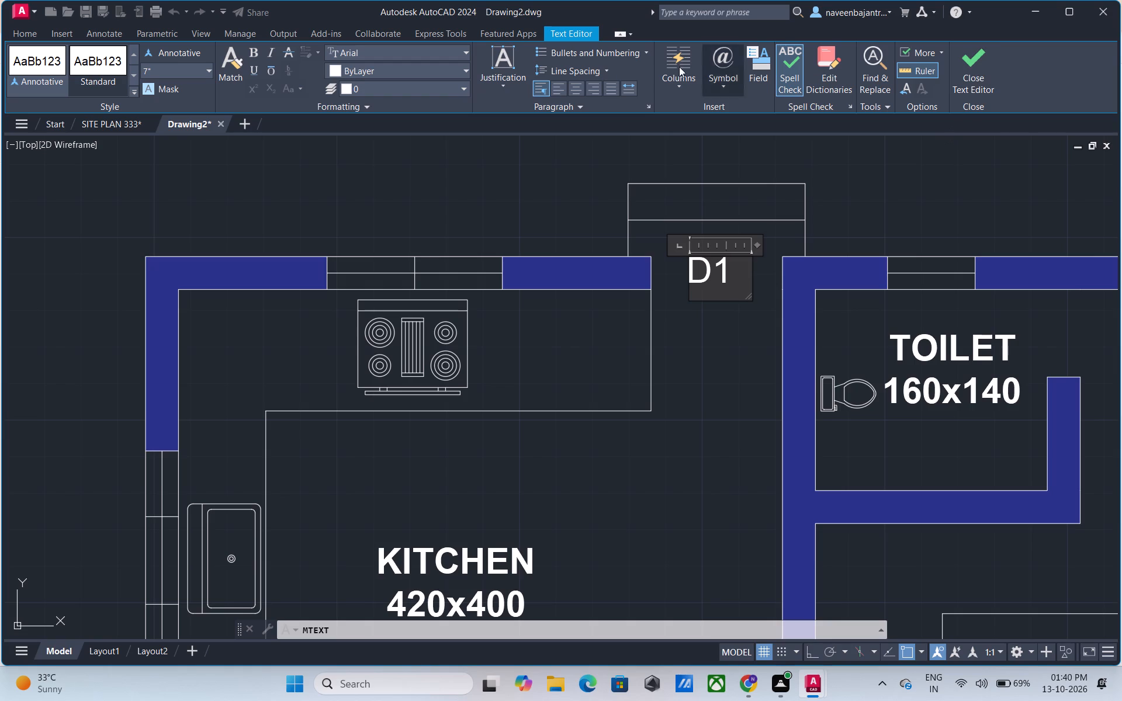
left_click(581, 87)
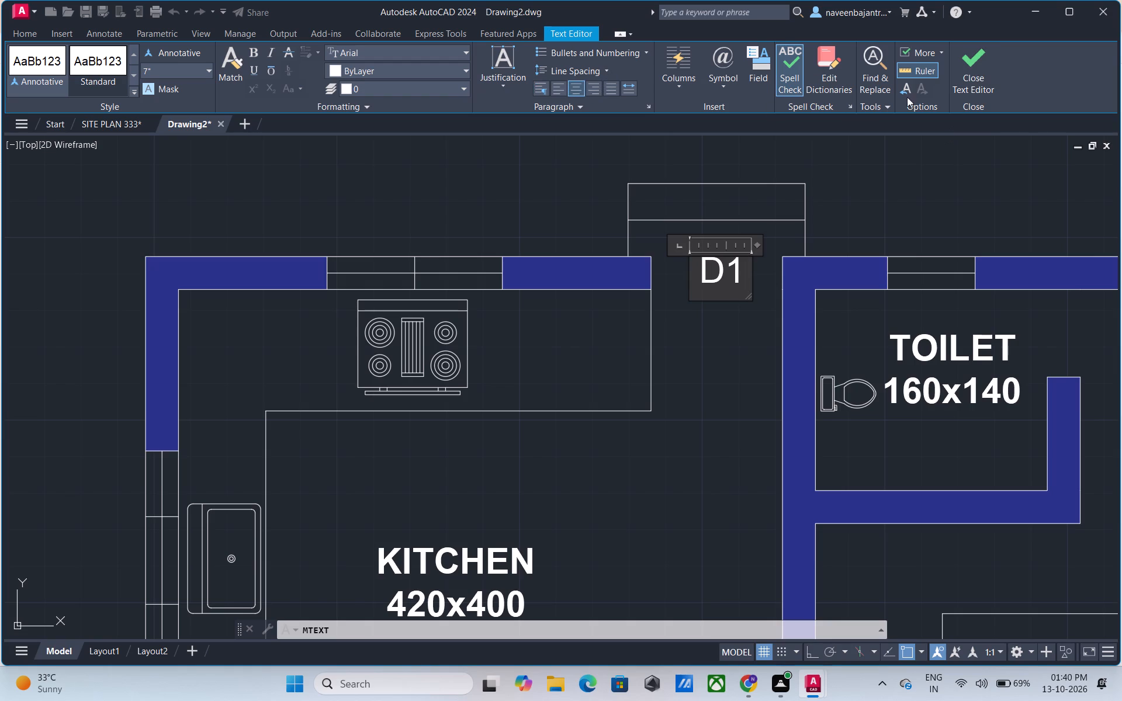
left_click(981, 71)
Add centred multiline text 7" high reading W2 outside the kitchen window behind the stove.
scroll(920, 197, "down", 2)
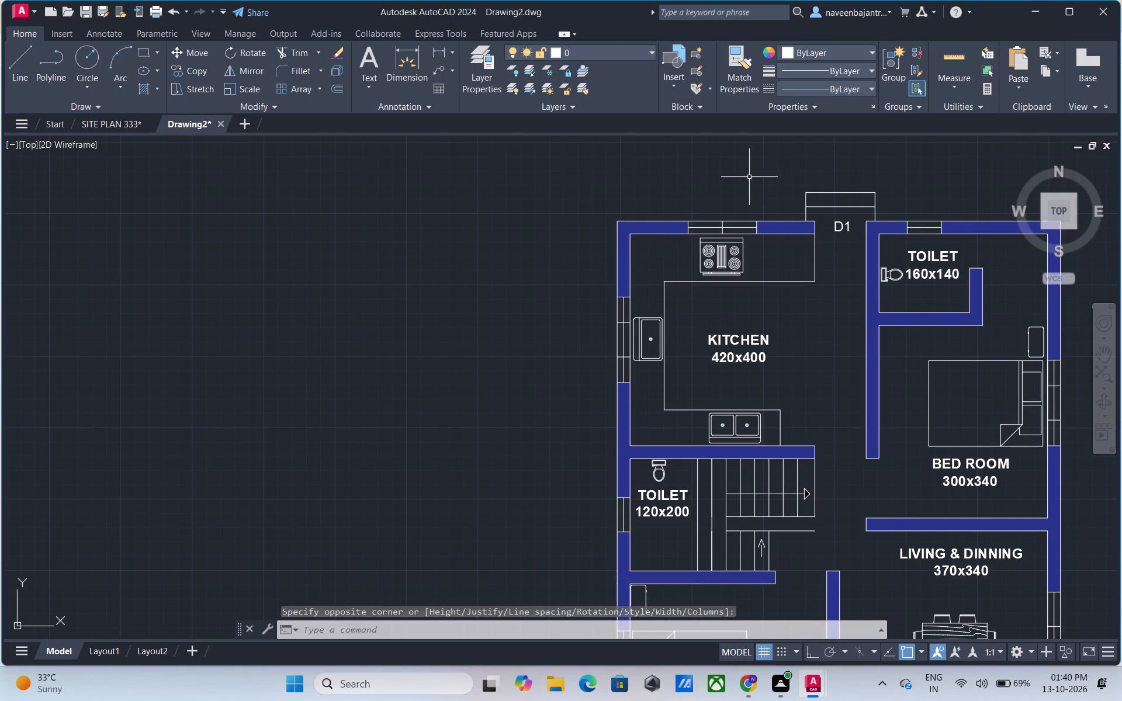
middle_click_drag(742, 179, 590, 252)
scroll(584, 255, "up", 1)
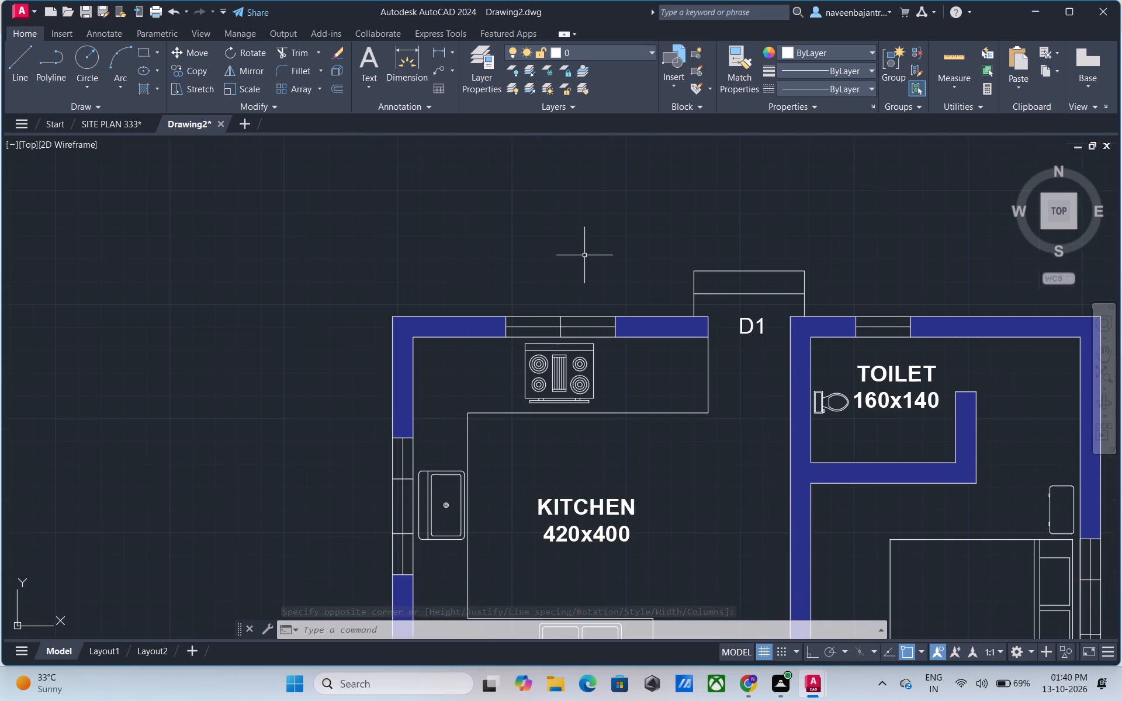
left_click(362, 55)
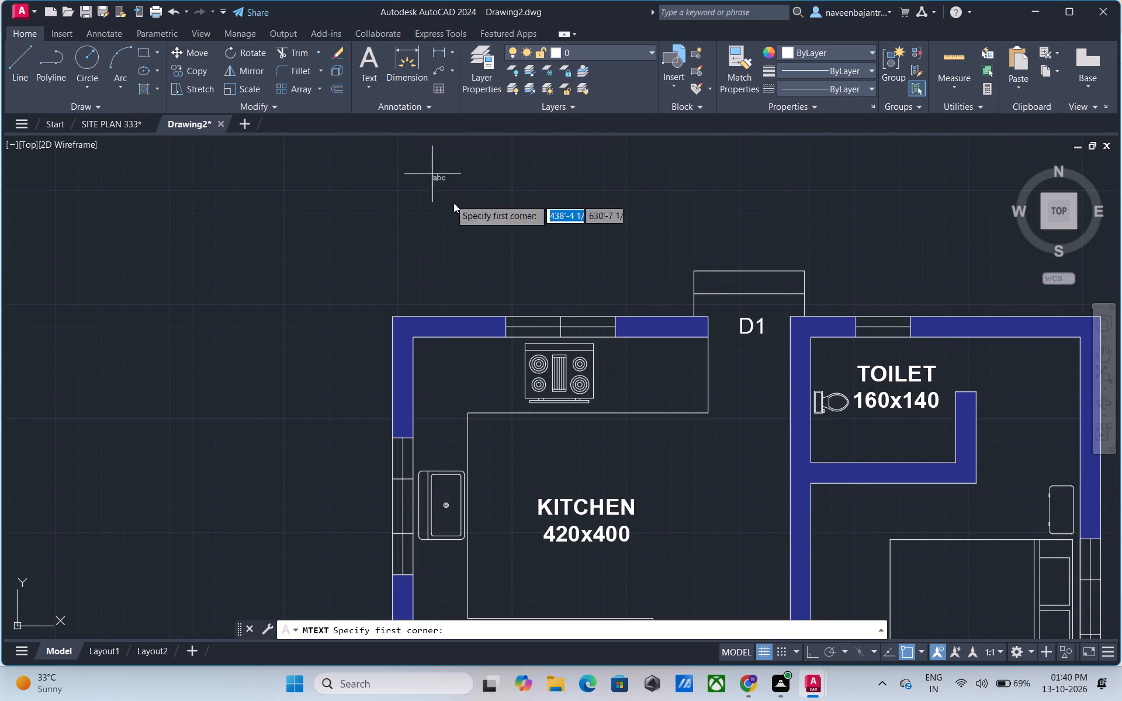
left_click(535, 276)
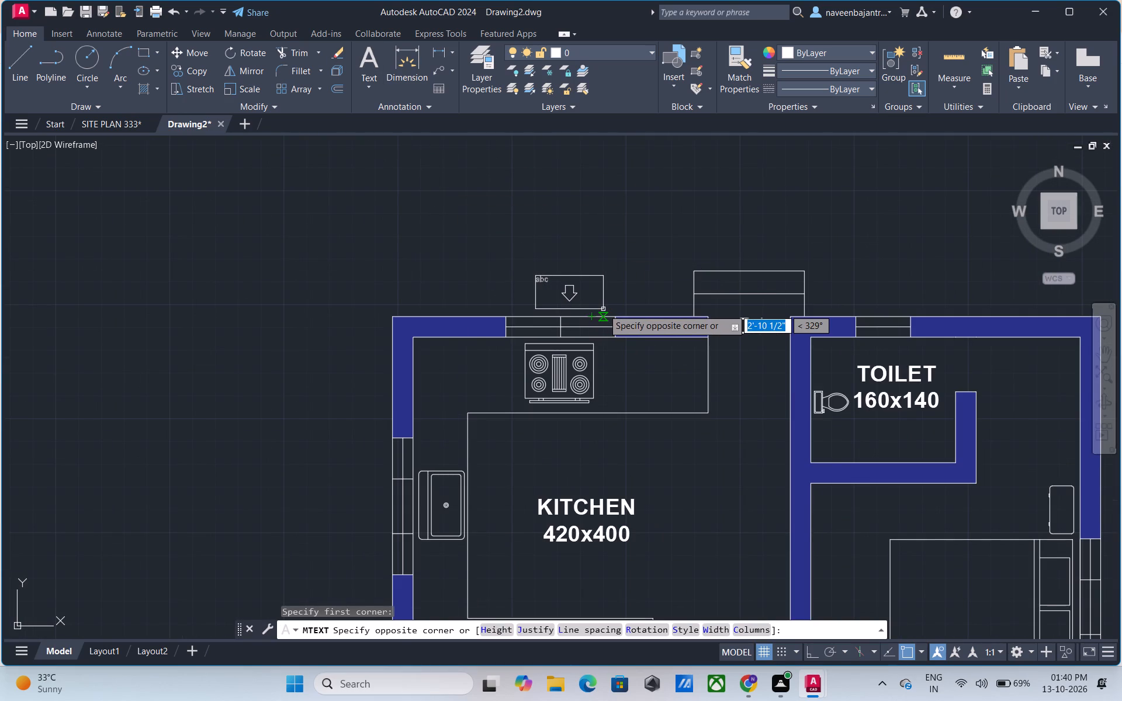
left_click(603, 309)
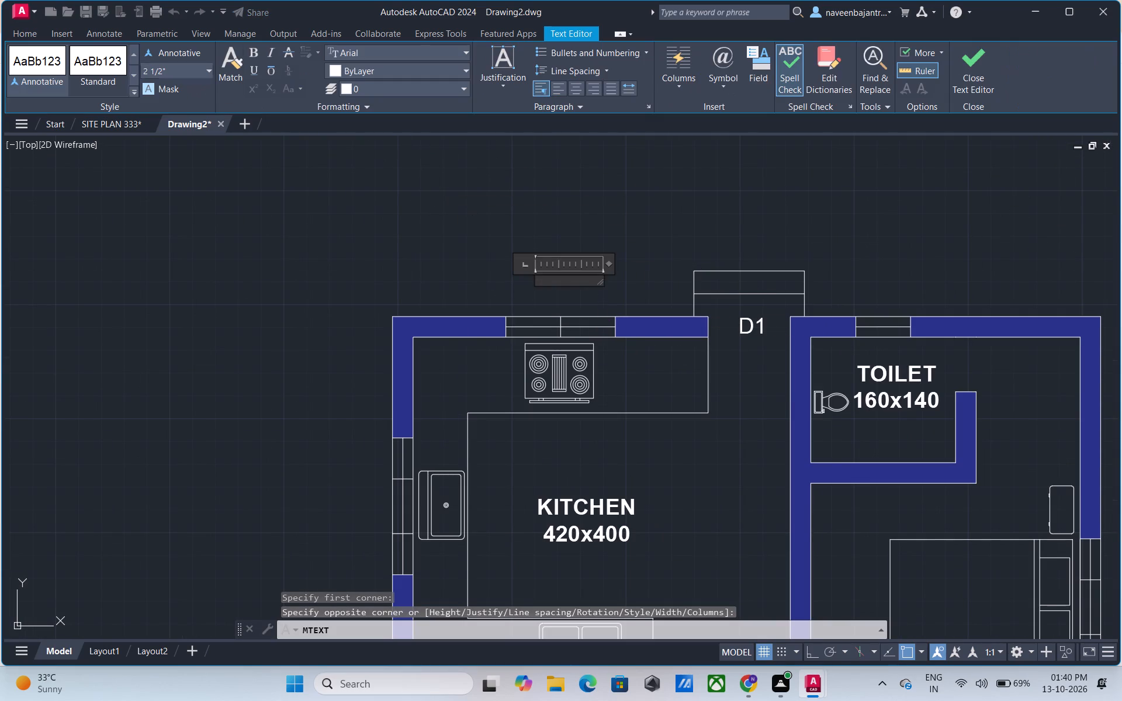
left_click(192, 74)
type("7\"")
key("Return")
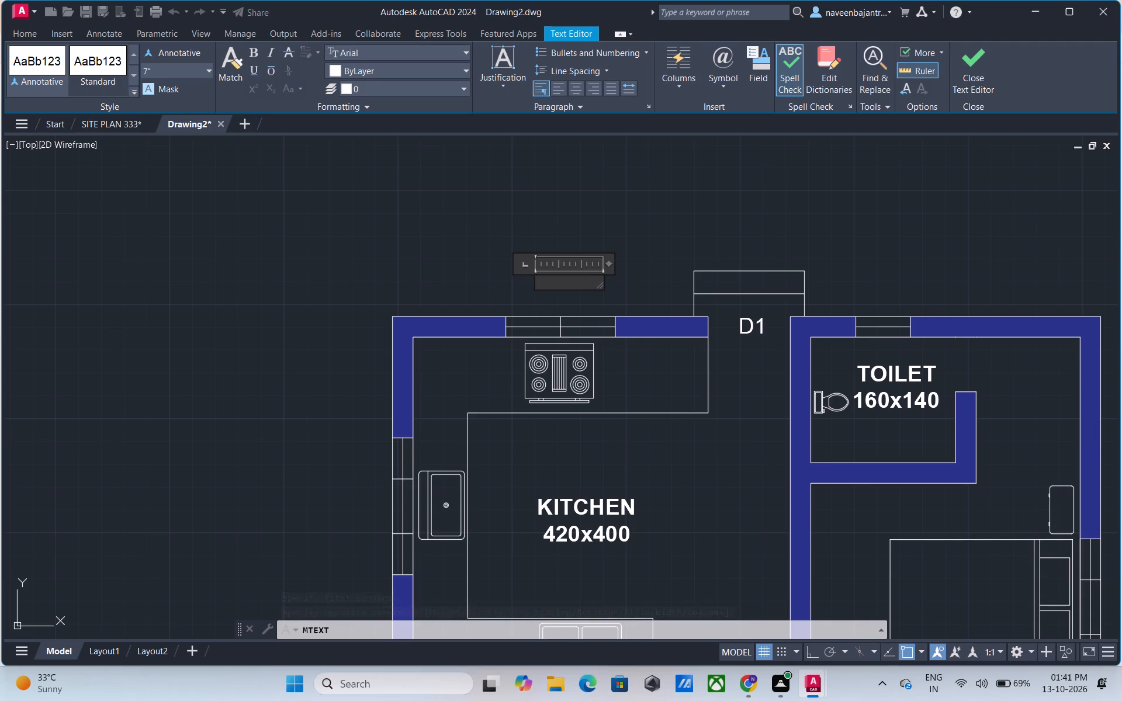
type("W2")
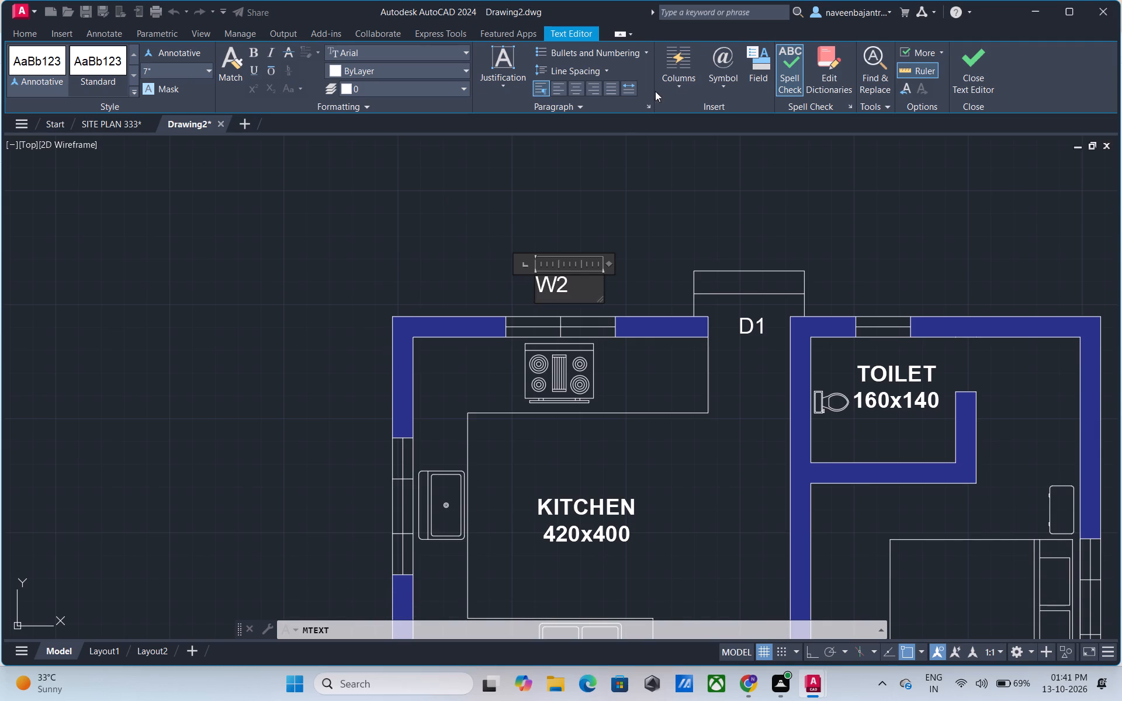
left_click(576, 91)
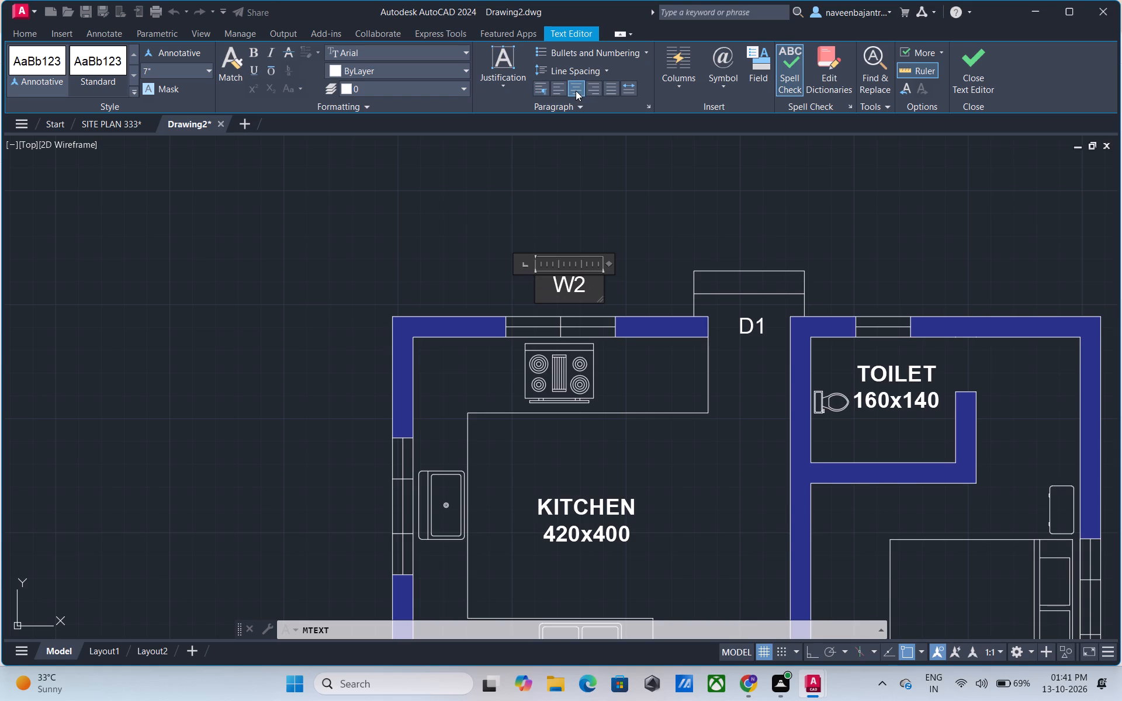
left_click(968, 86)
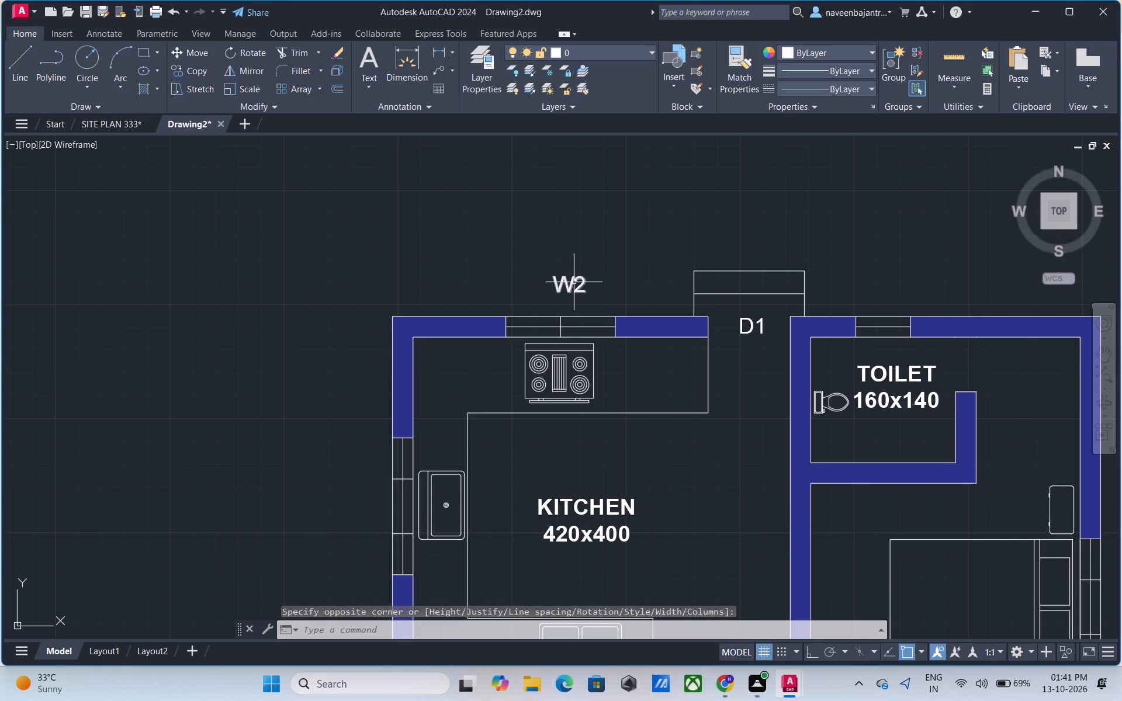
Move the W2 label closer to the kitchen window behind the stove, centring it on the window's middle line.
key("F8")
left_click(572, 284)
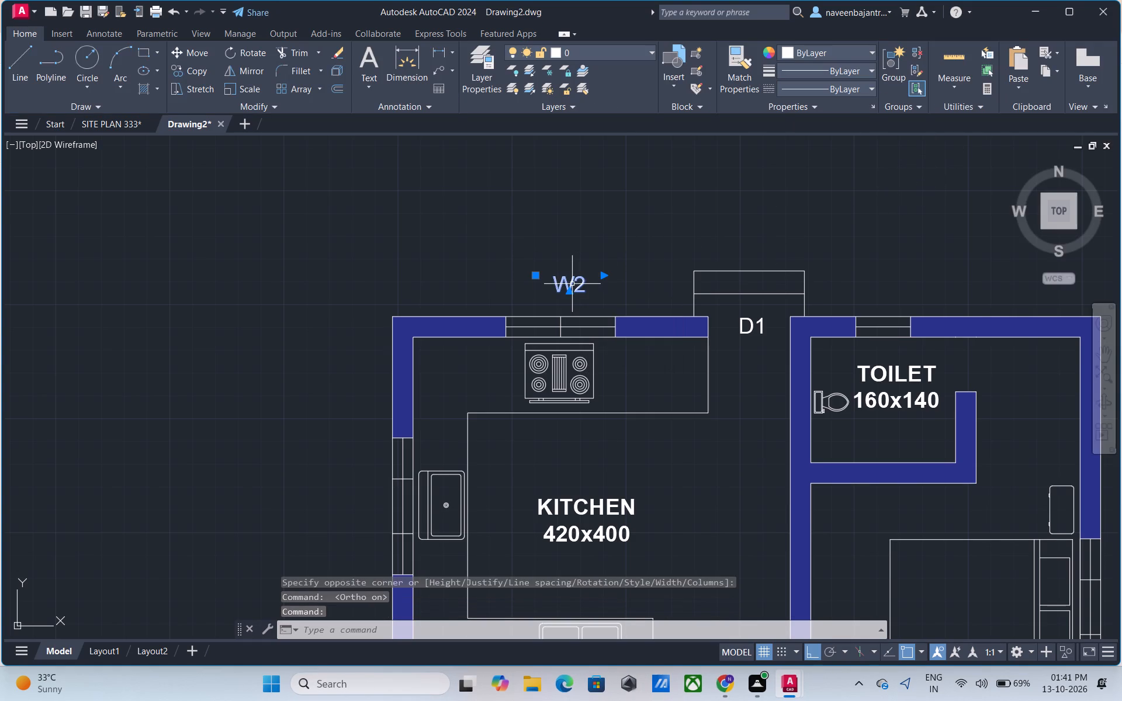
type("M")
key("space")
scroll(572, 284, "up", 4)
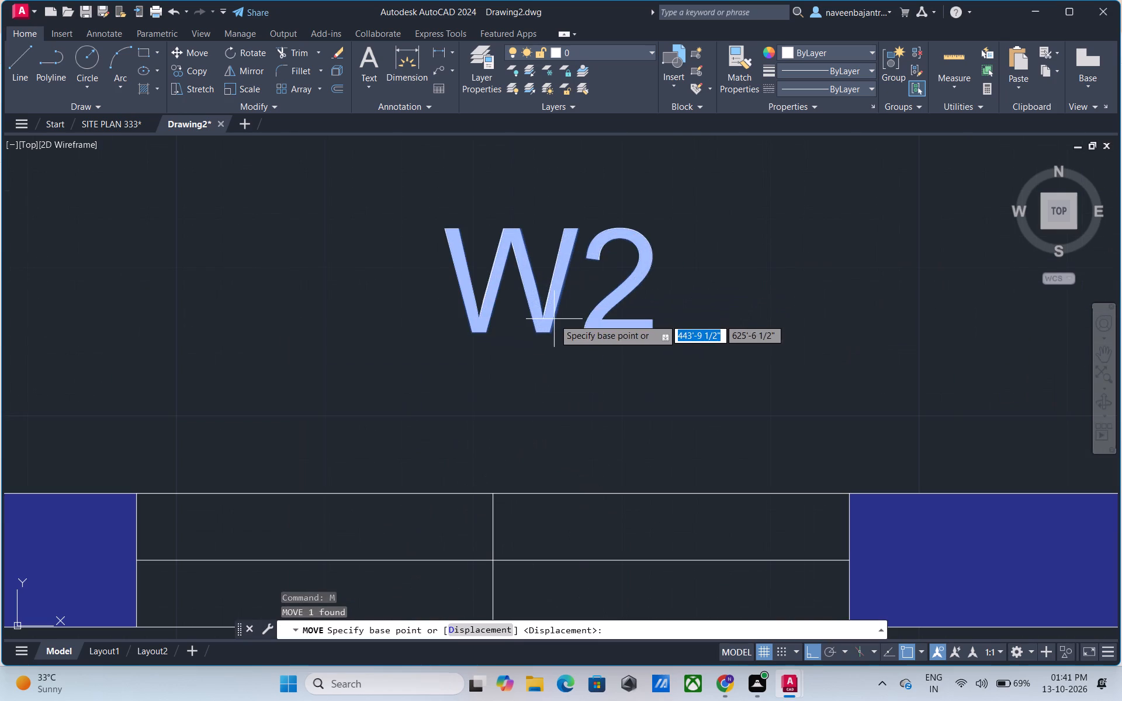
left_click(554, 319)
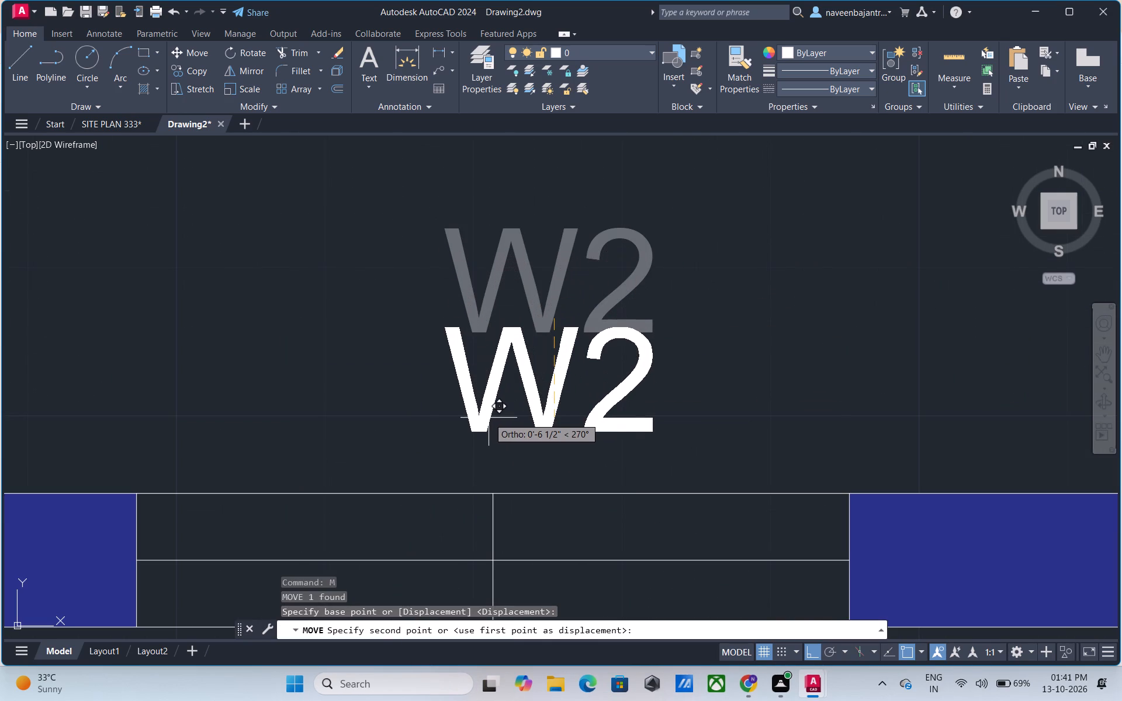
key("F8")
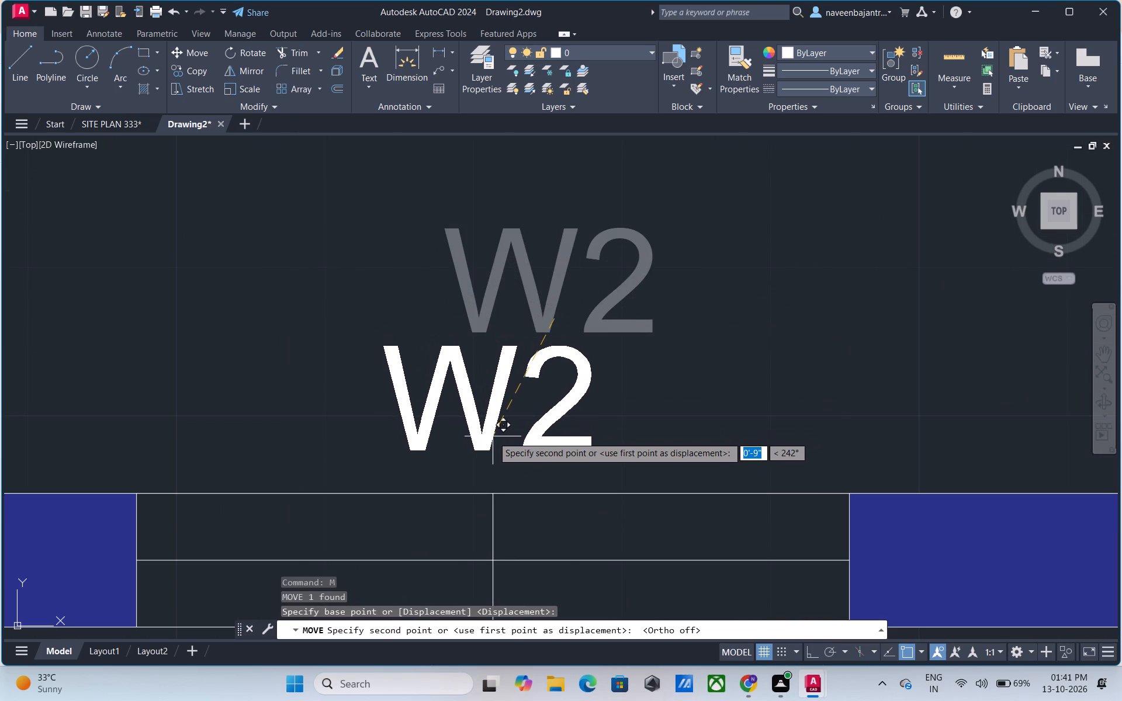
left_click(493, 436)
key("Escape")
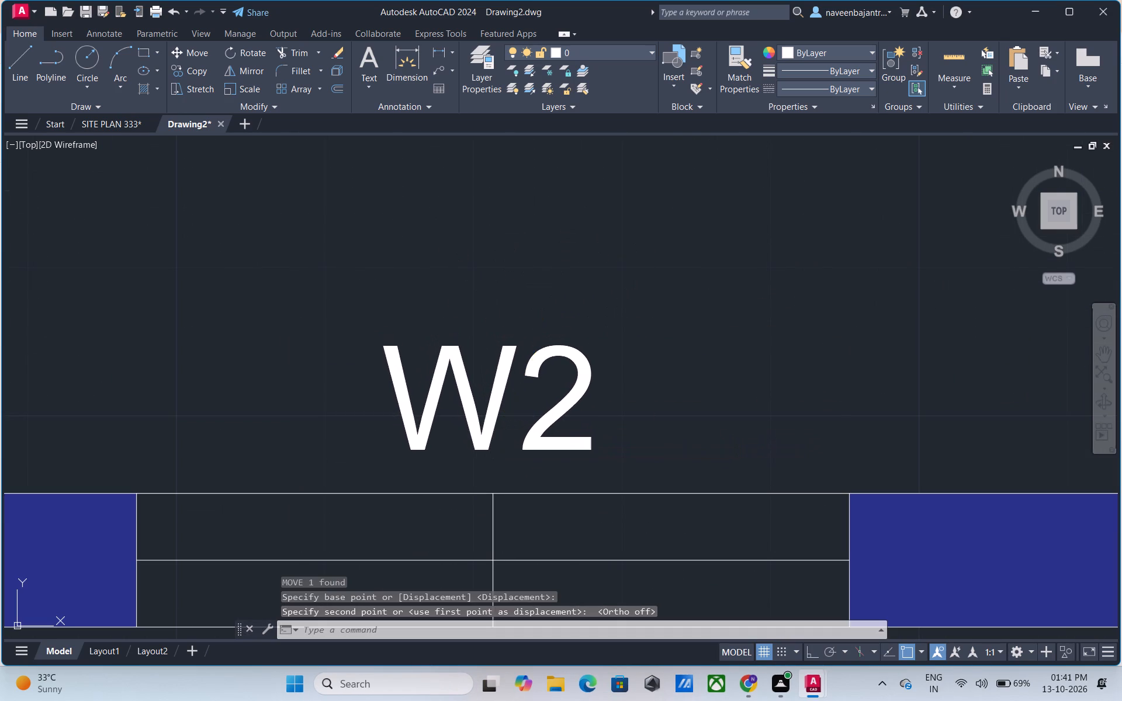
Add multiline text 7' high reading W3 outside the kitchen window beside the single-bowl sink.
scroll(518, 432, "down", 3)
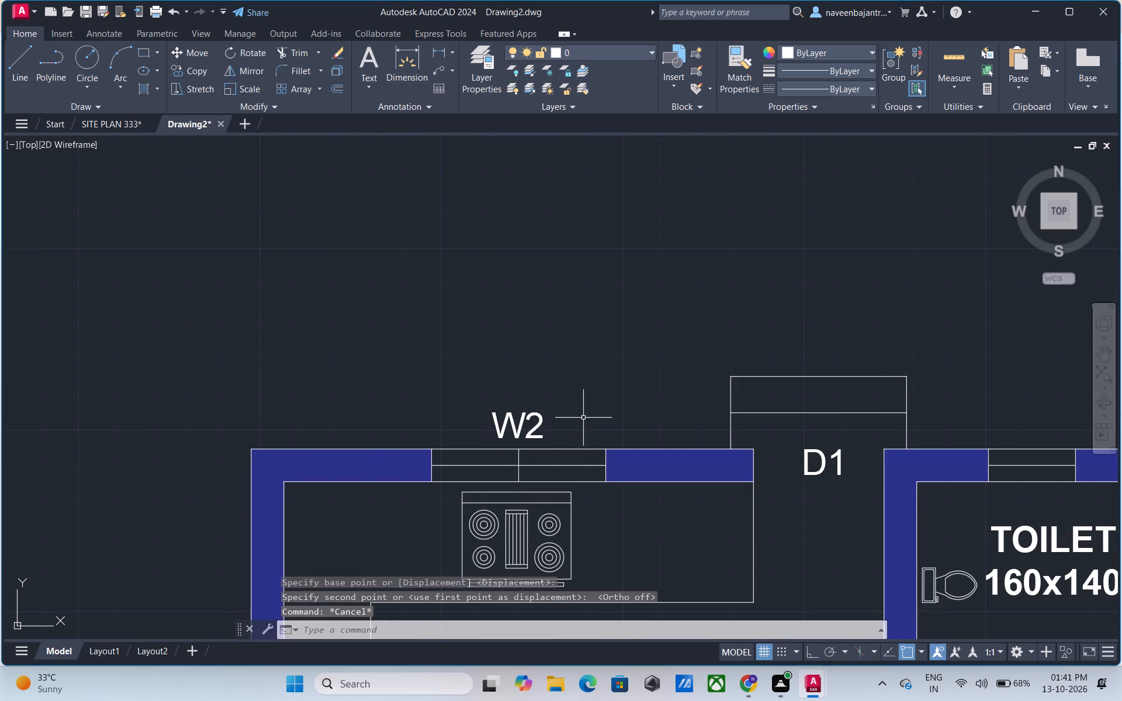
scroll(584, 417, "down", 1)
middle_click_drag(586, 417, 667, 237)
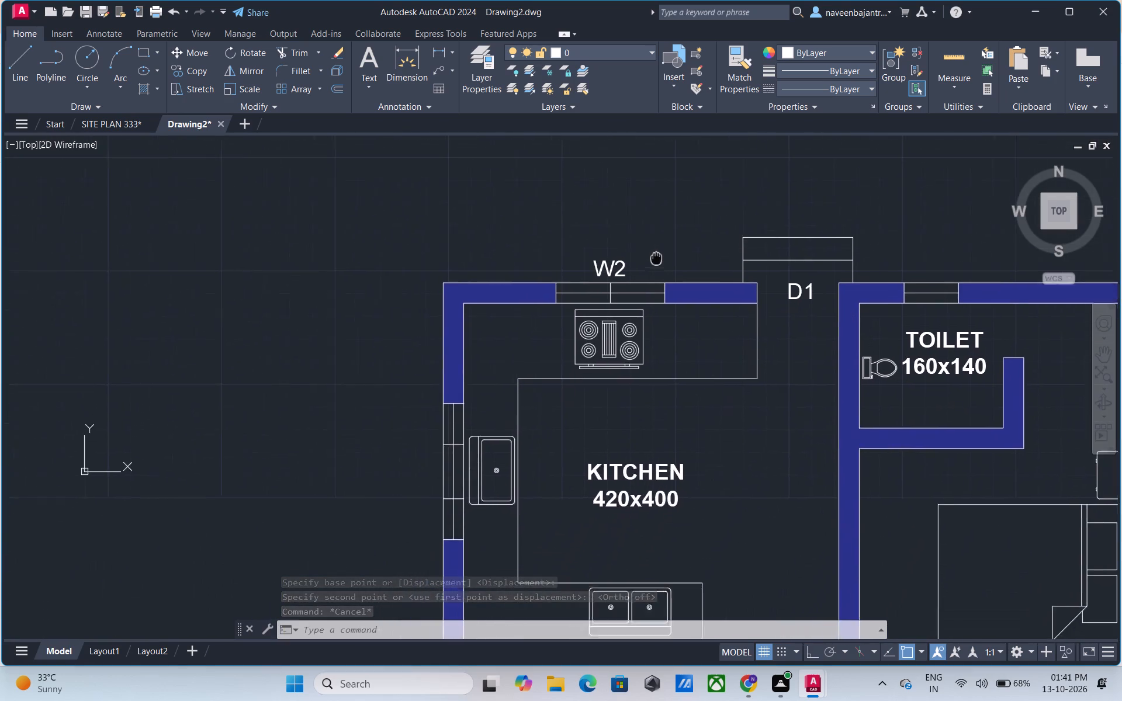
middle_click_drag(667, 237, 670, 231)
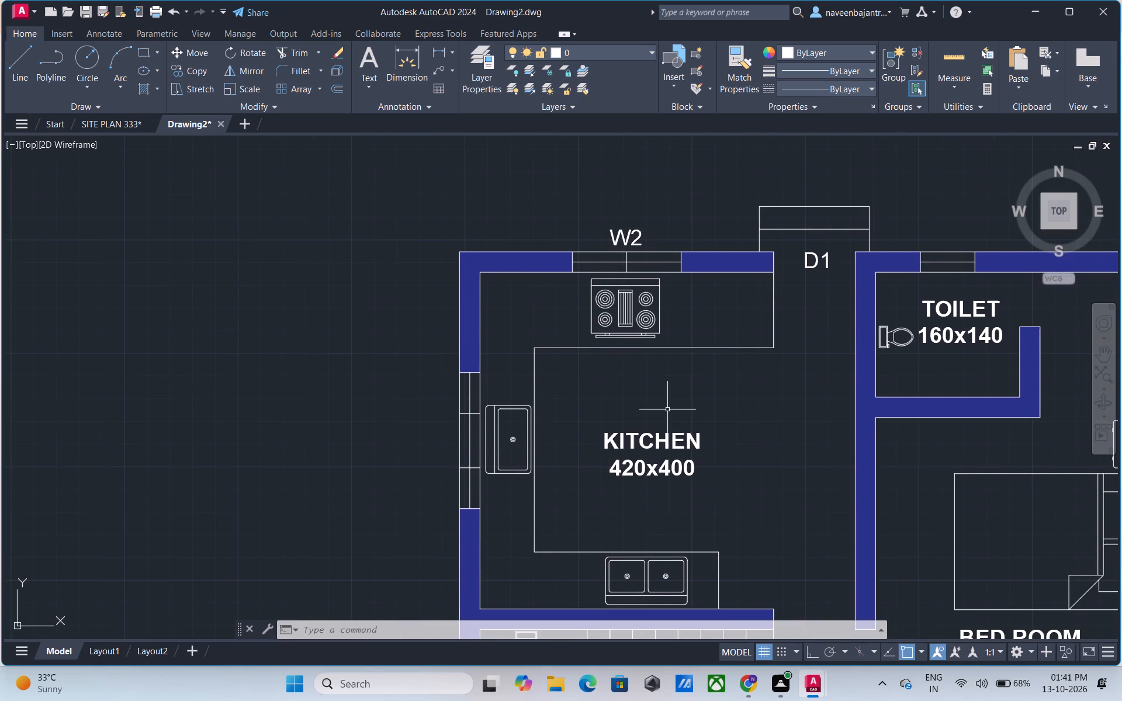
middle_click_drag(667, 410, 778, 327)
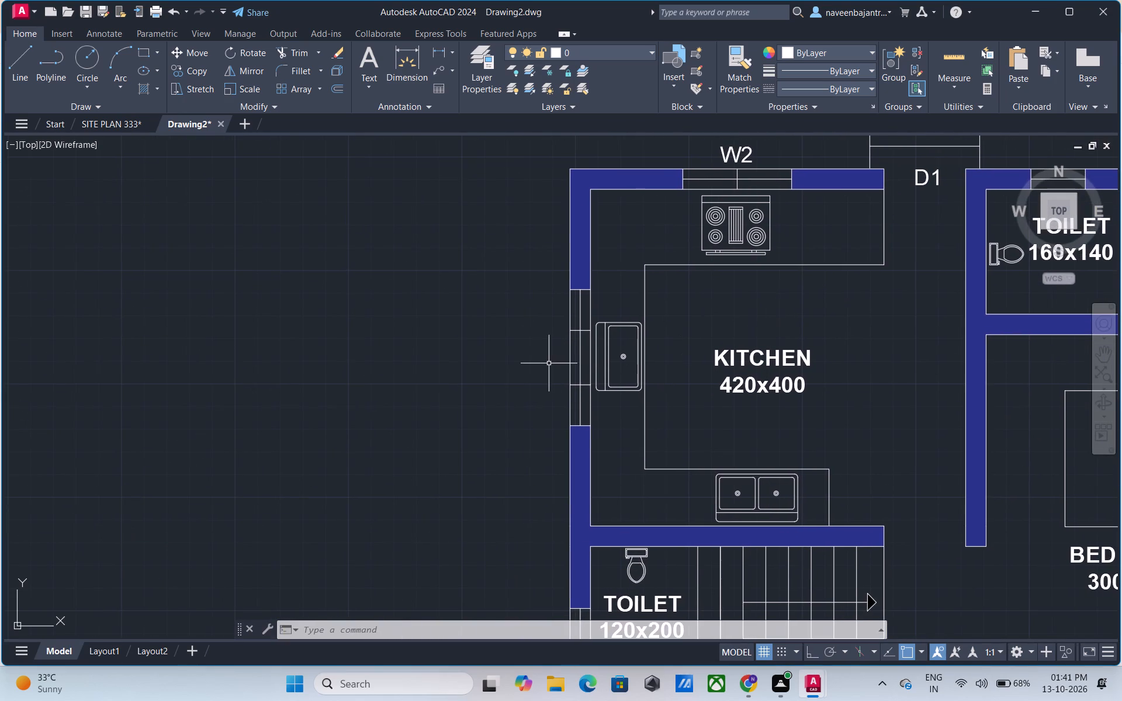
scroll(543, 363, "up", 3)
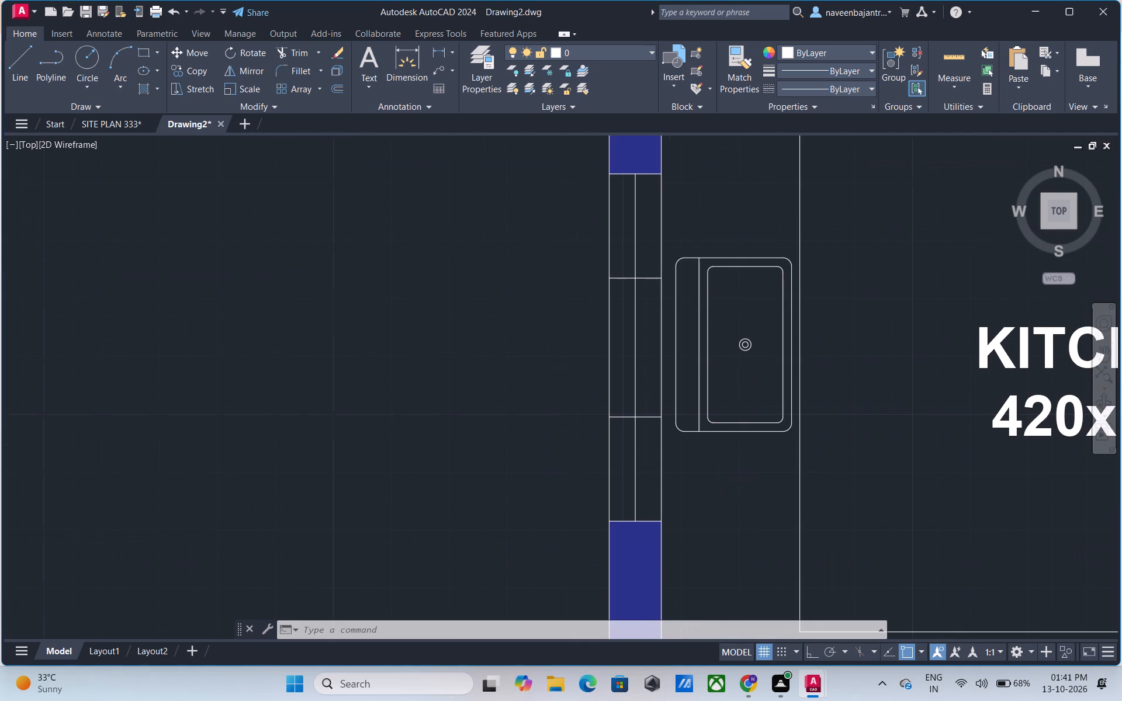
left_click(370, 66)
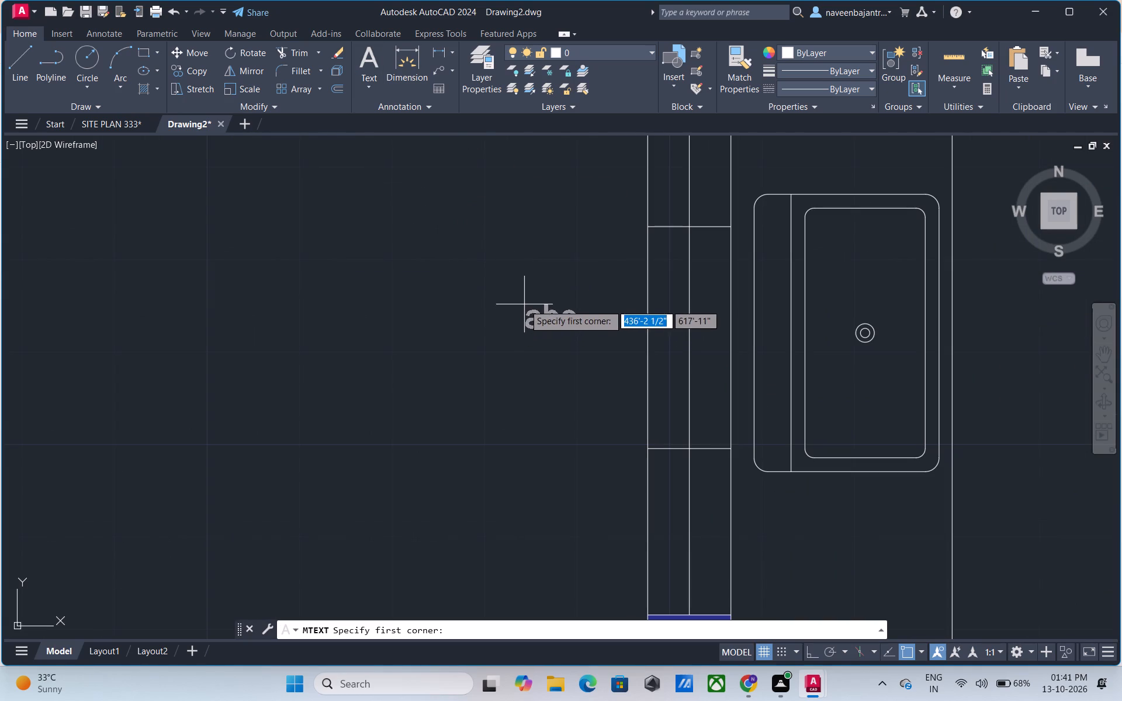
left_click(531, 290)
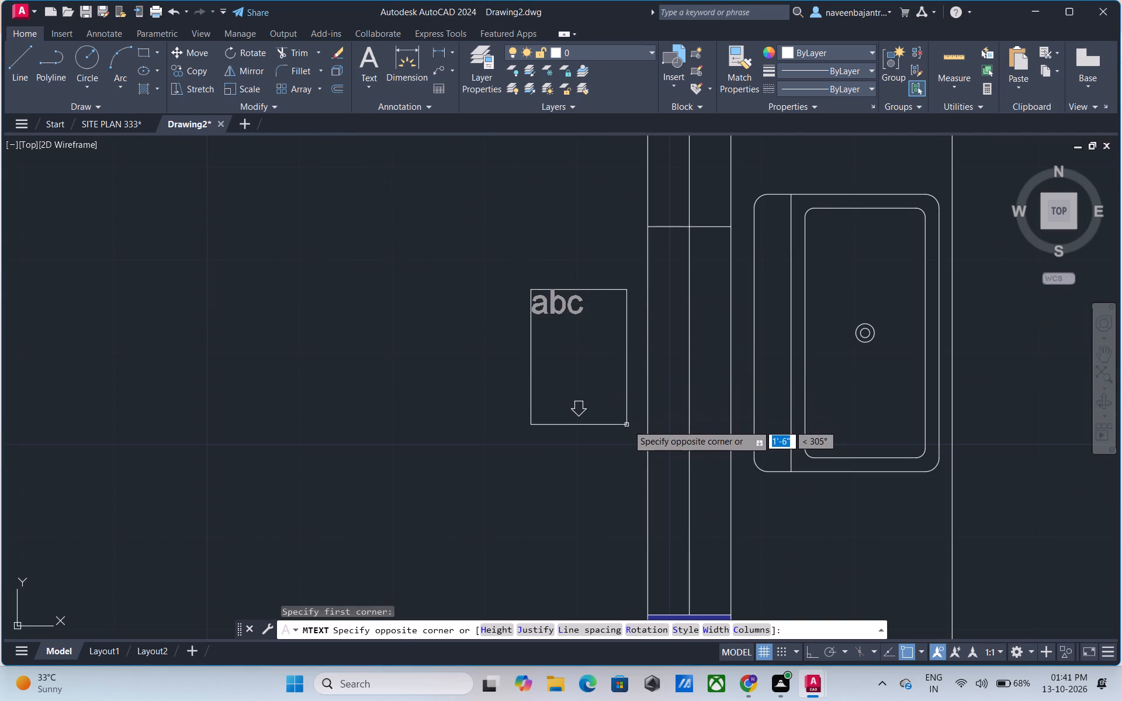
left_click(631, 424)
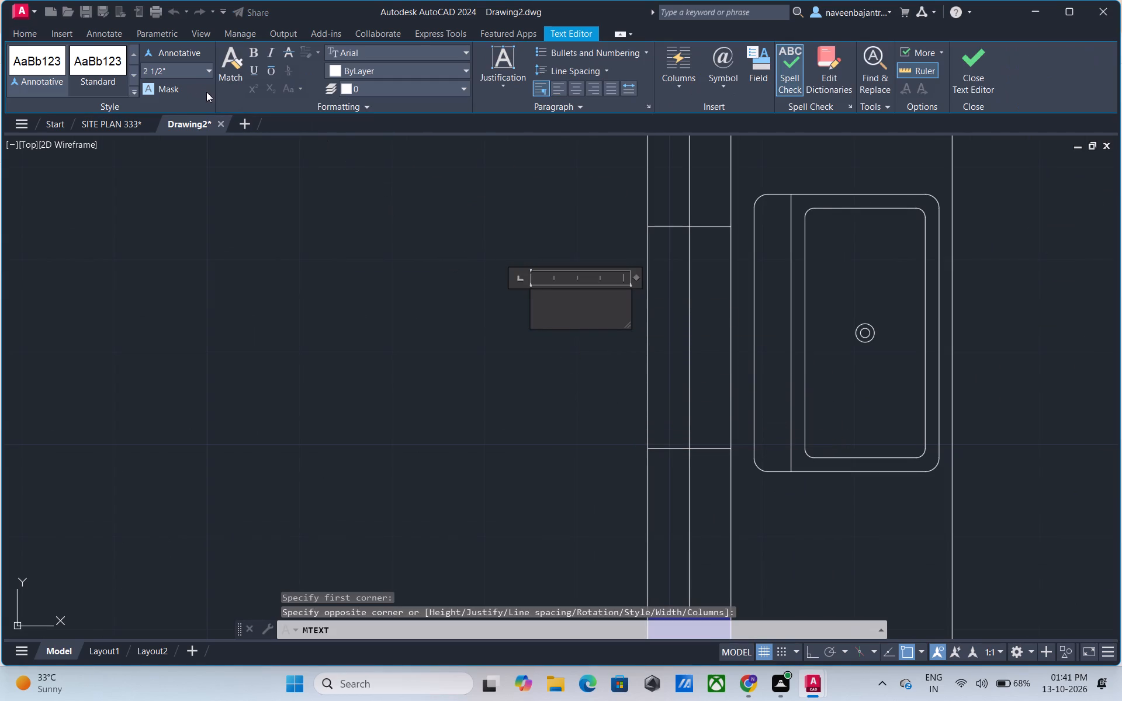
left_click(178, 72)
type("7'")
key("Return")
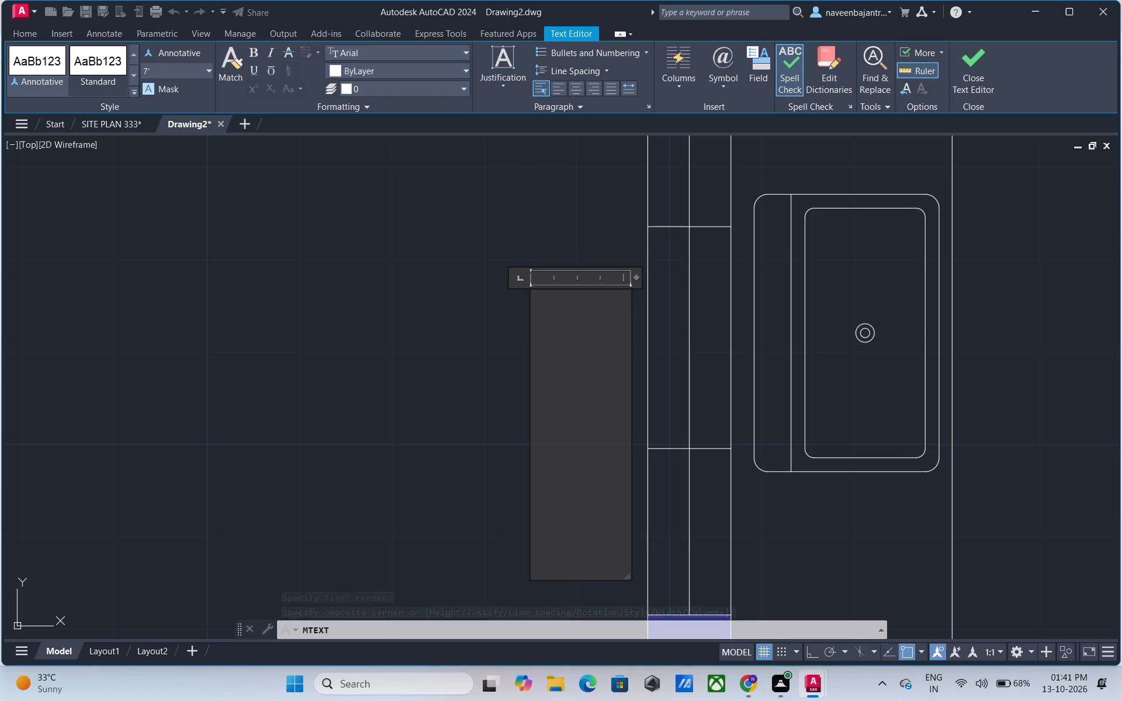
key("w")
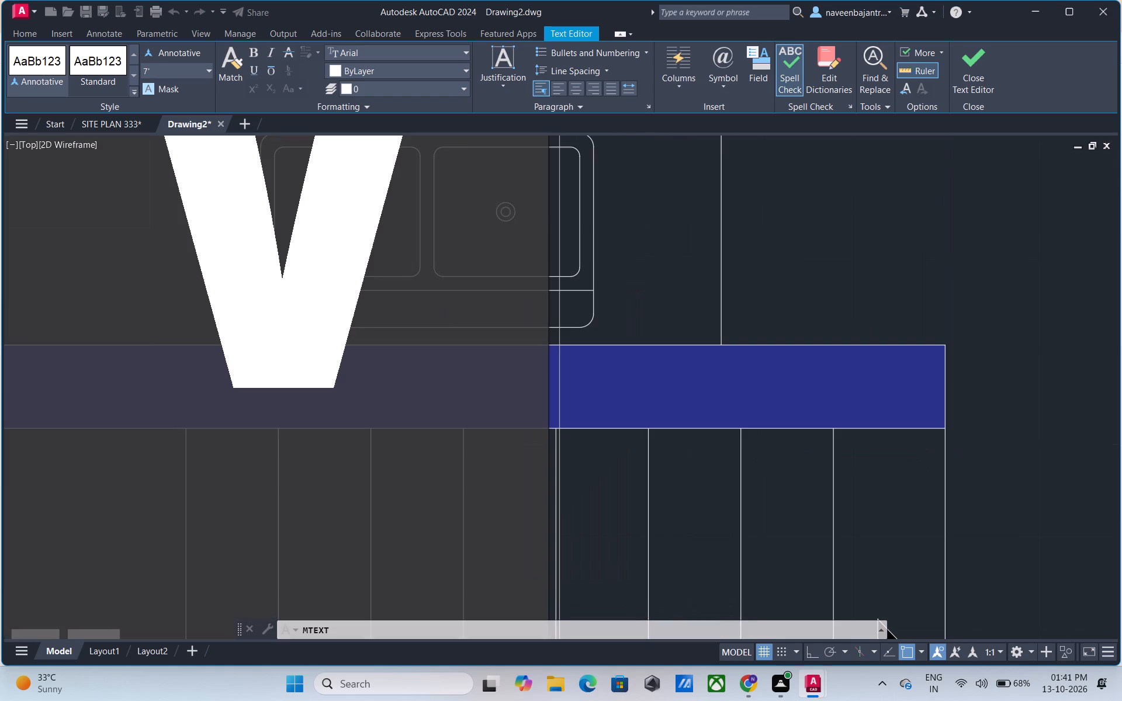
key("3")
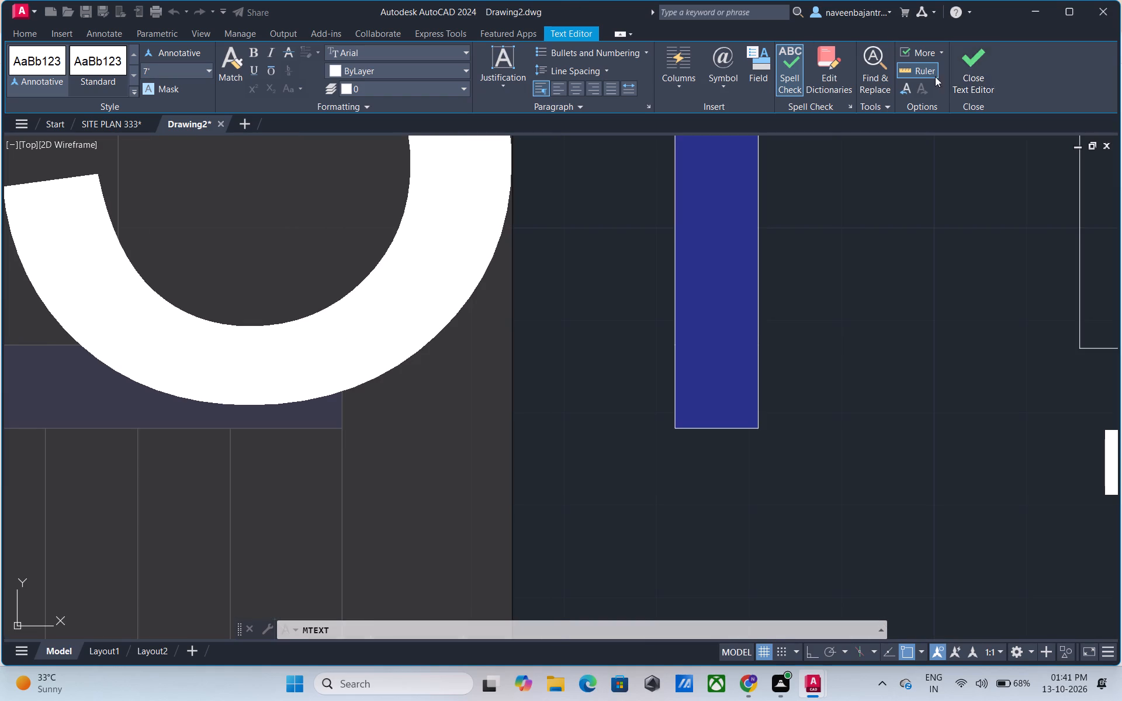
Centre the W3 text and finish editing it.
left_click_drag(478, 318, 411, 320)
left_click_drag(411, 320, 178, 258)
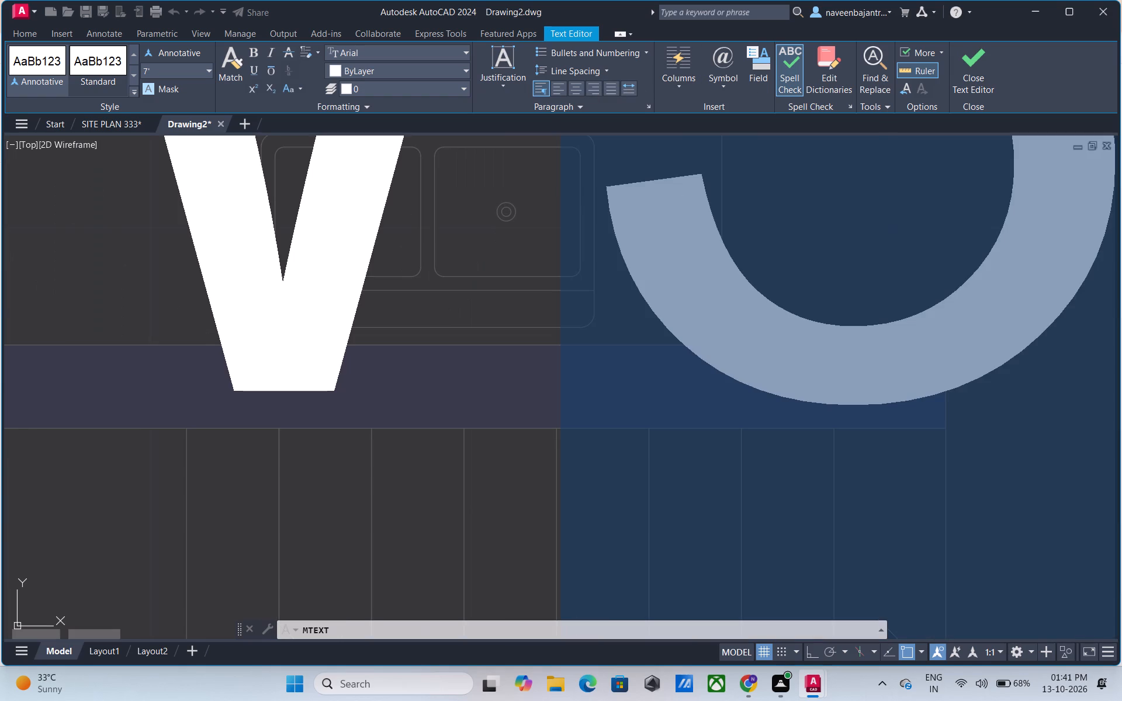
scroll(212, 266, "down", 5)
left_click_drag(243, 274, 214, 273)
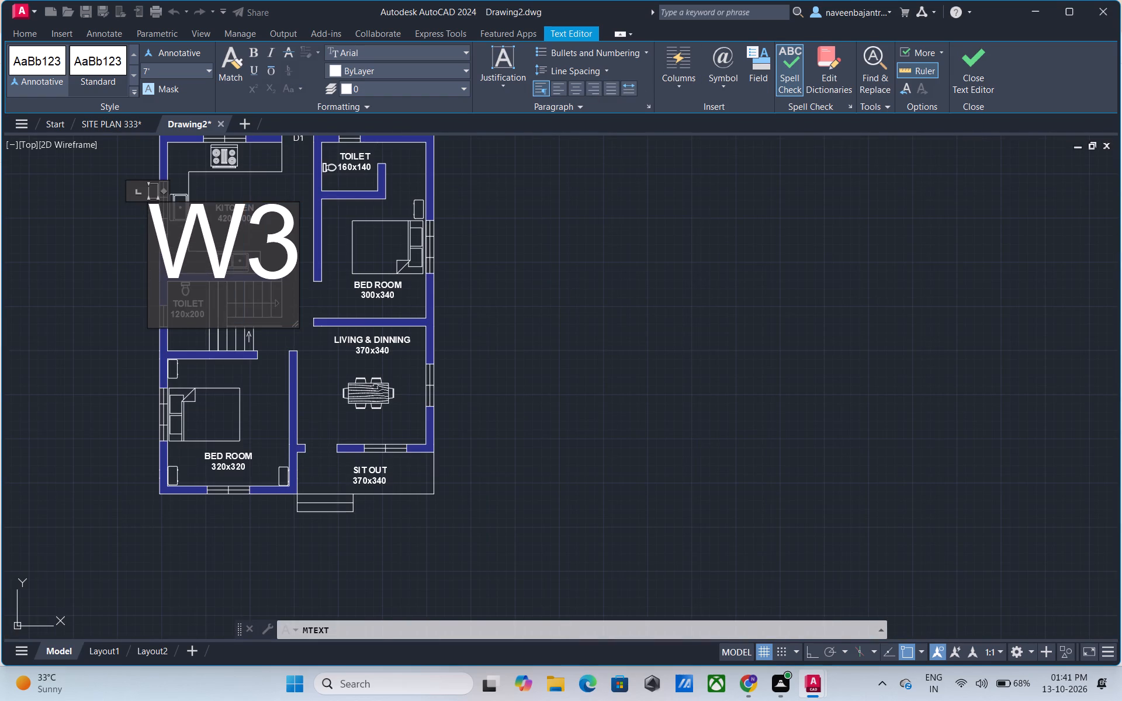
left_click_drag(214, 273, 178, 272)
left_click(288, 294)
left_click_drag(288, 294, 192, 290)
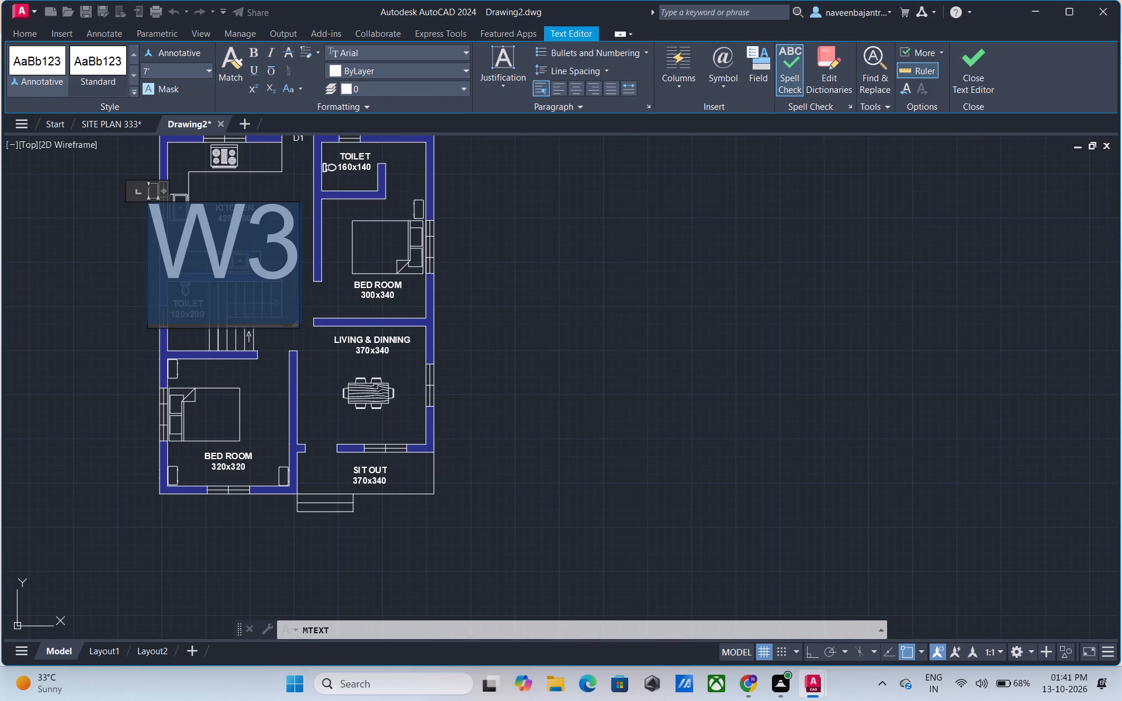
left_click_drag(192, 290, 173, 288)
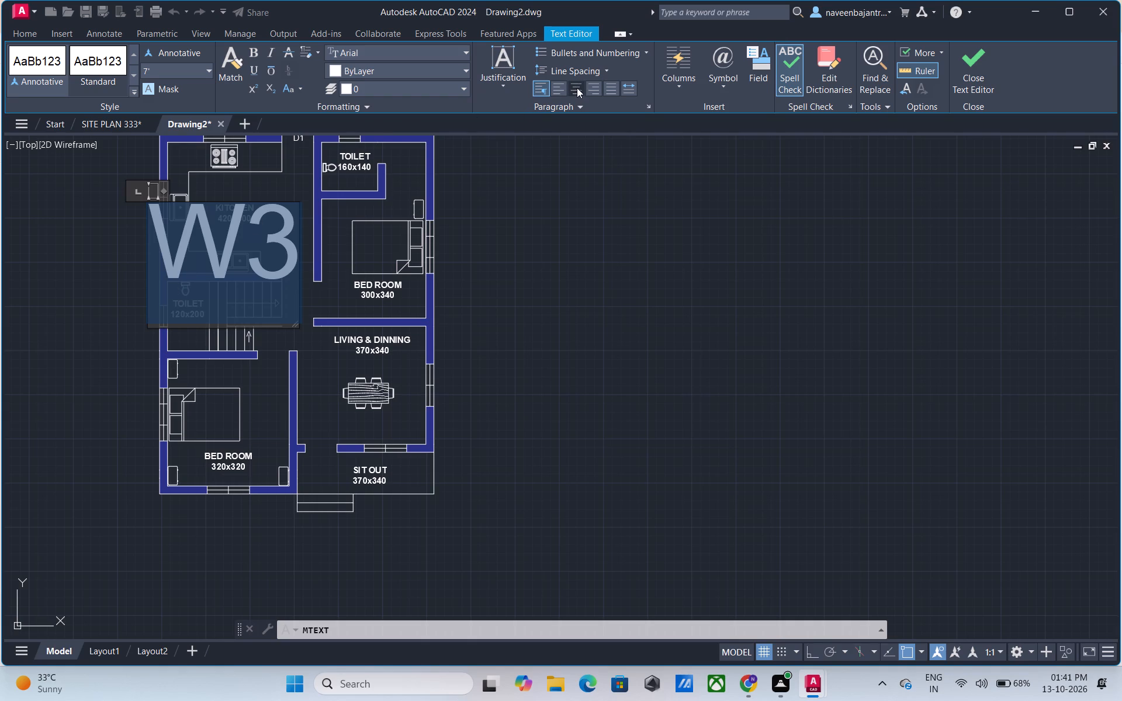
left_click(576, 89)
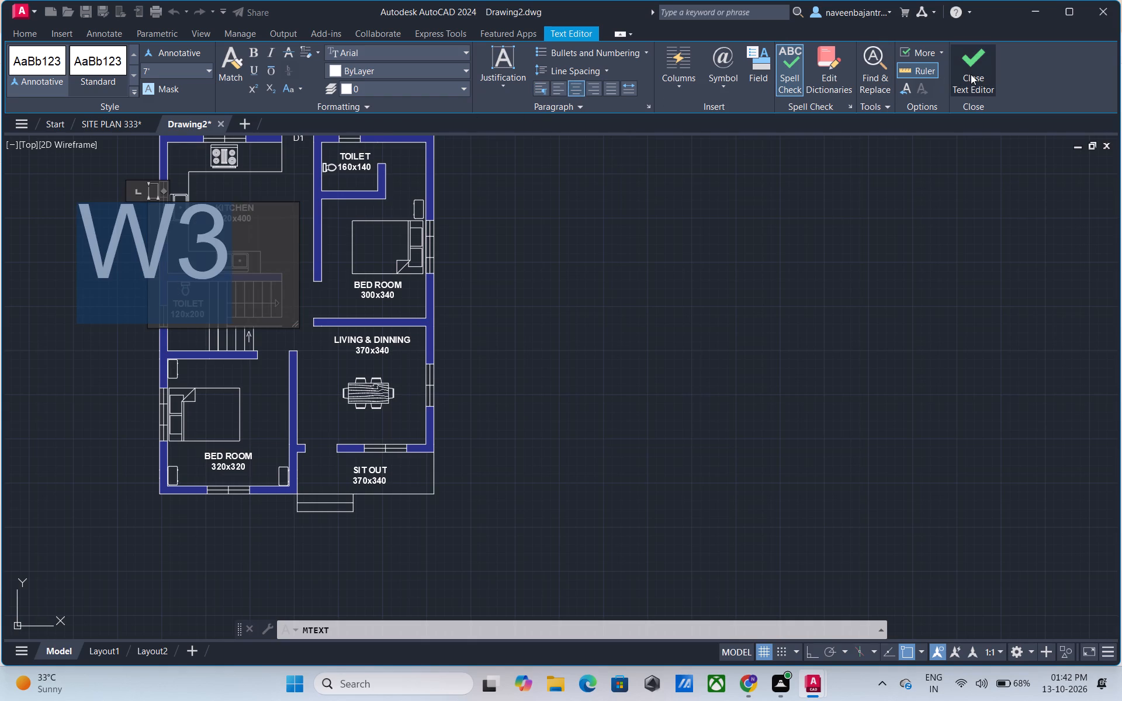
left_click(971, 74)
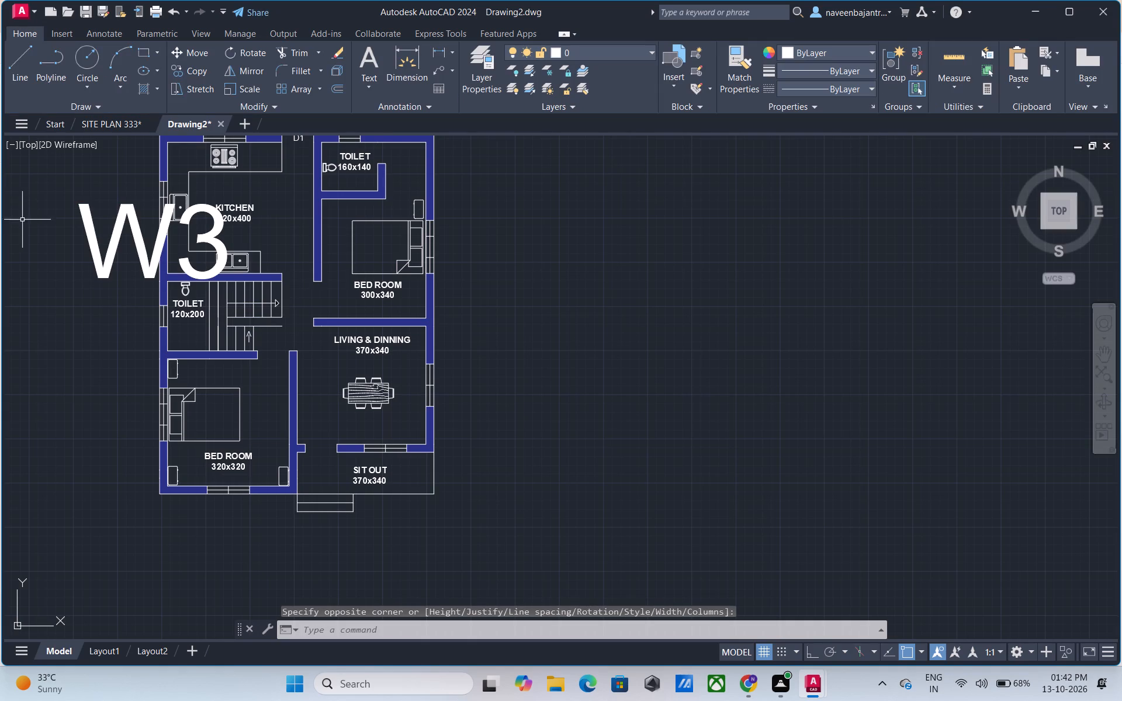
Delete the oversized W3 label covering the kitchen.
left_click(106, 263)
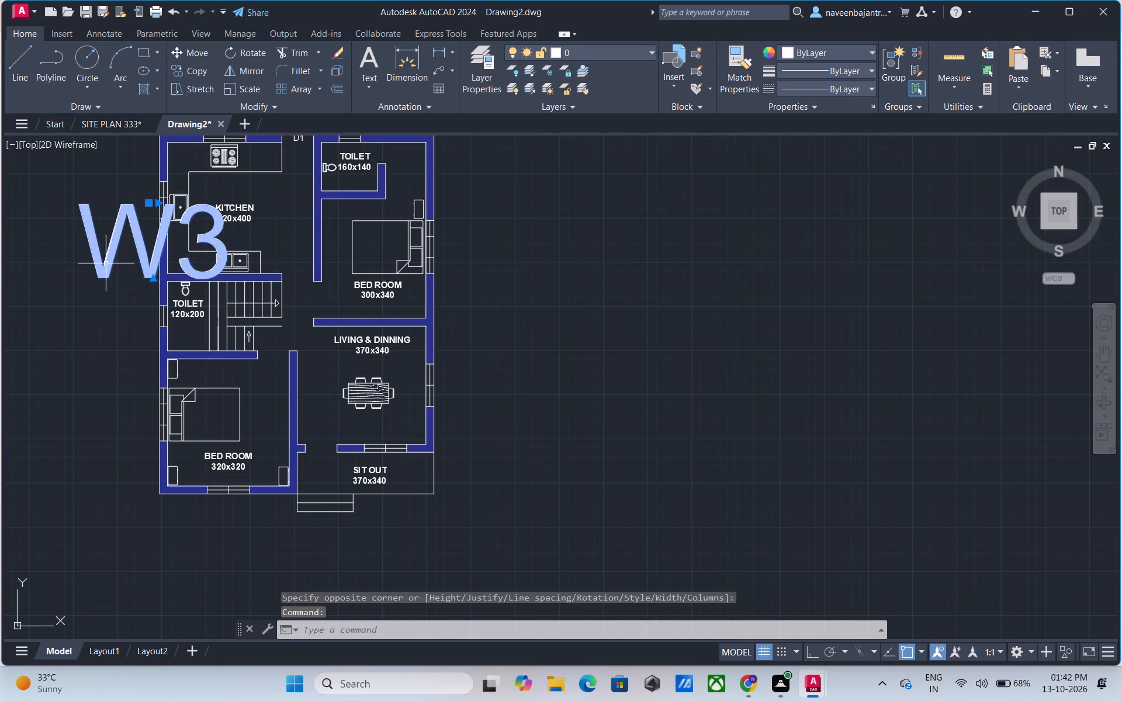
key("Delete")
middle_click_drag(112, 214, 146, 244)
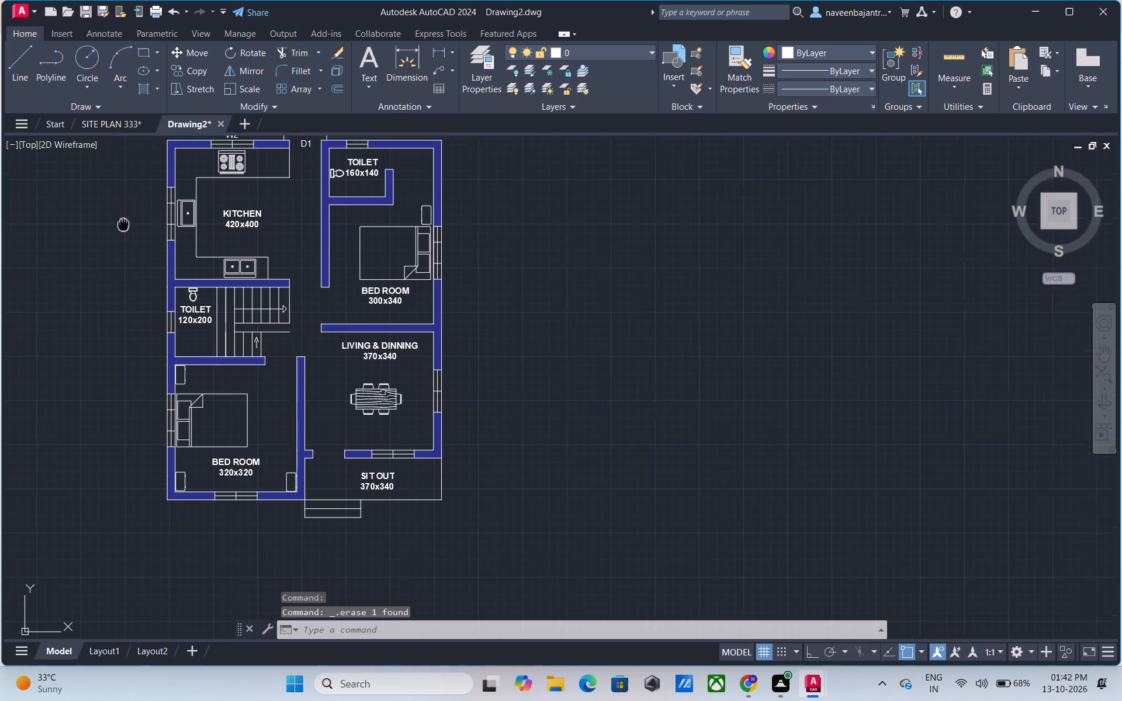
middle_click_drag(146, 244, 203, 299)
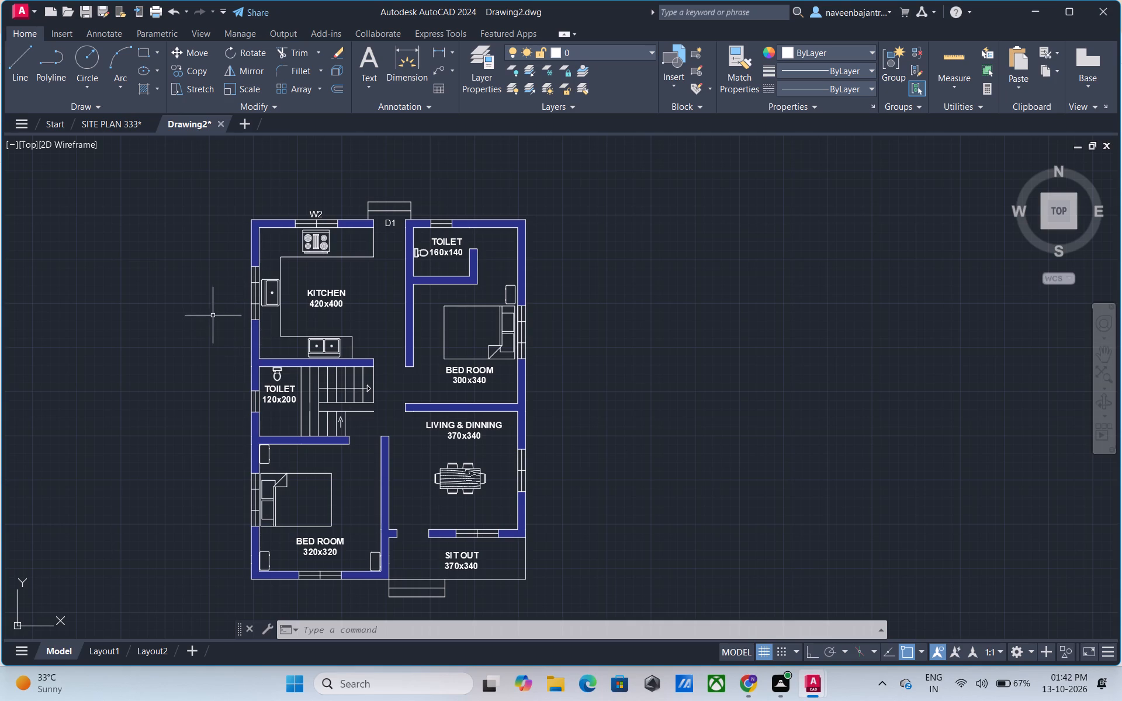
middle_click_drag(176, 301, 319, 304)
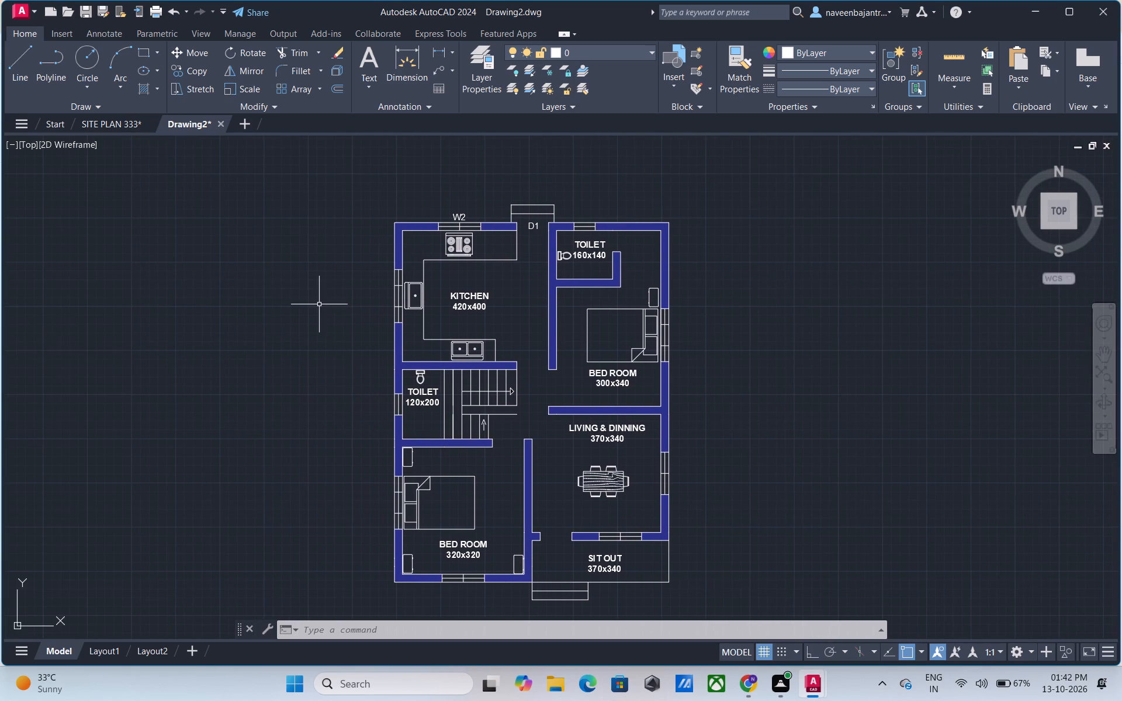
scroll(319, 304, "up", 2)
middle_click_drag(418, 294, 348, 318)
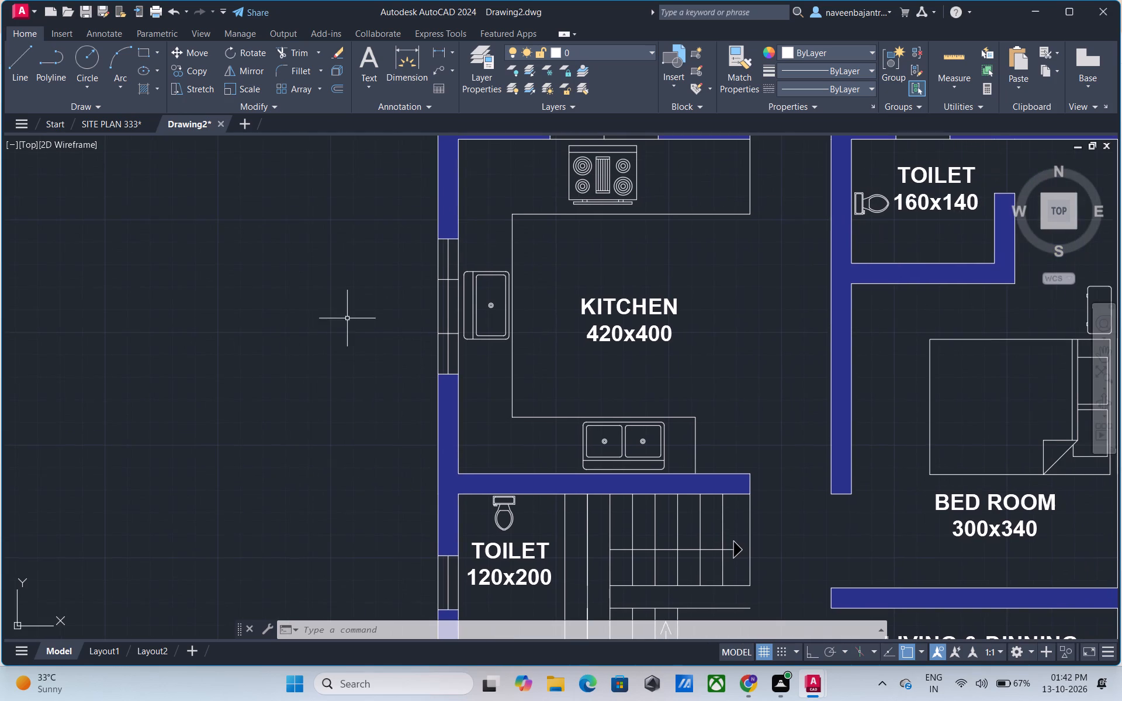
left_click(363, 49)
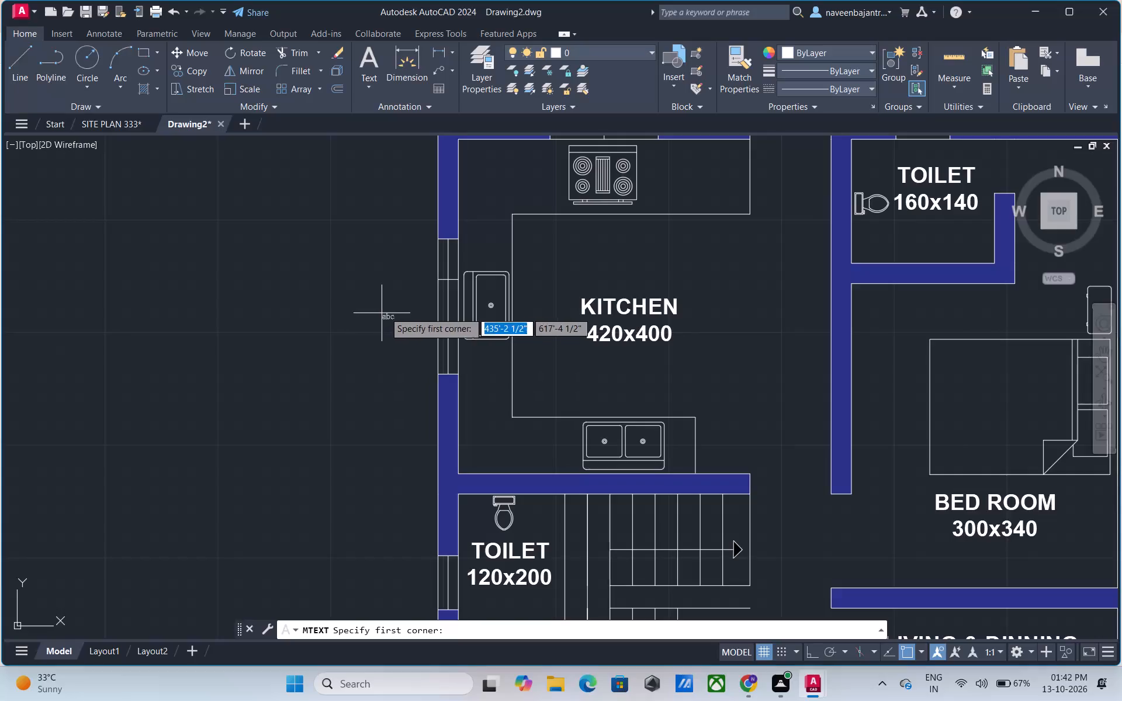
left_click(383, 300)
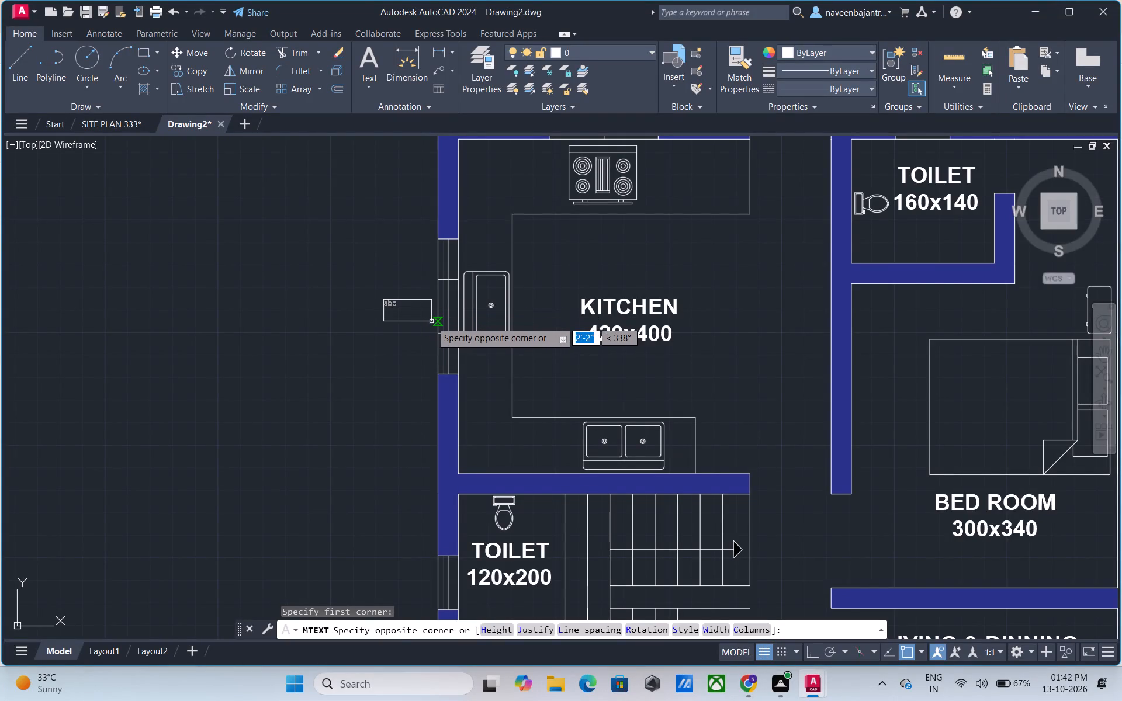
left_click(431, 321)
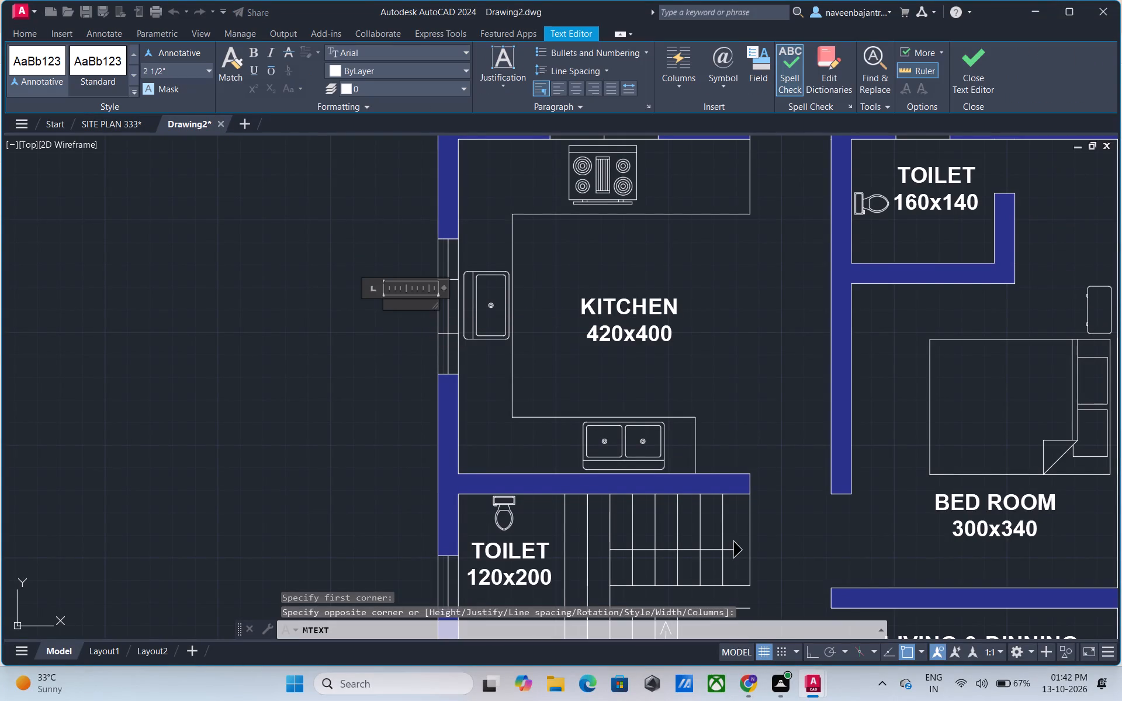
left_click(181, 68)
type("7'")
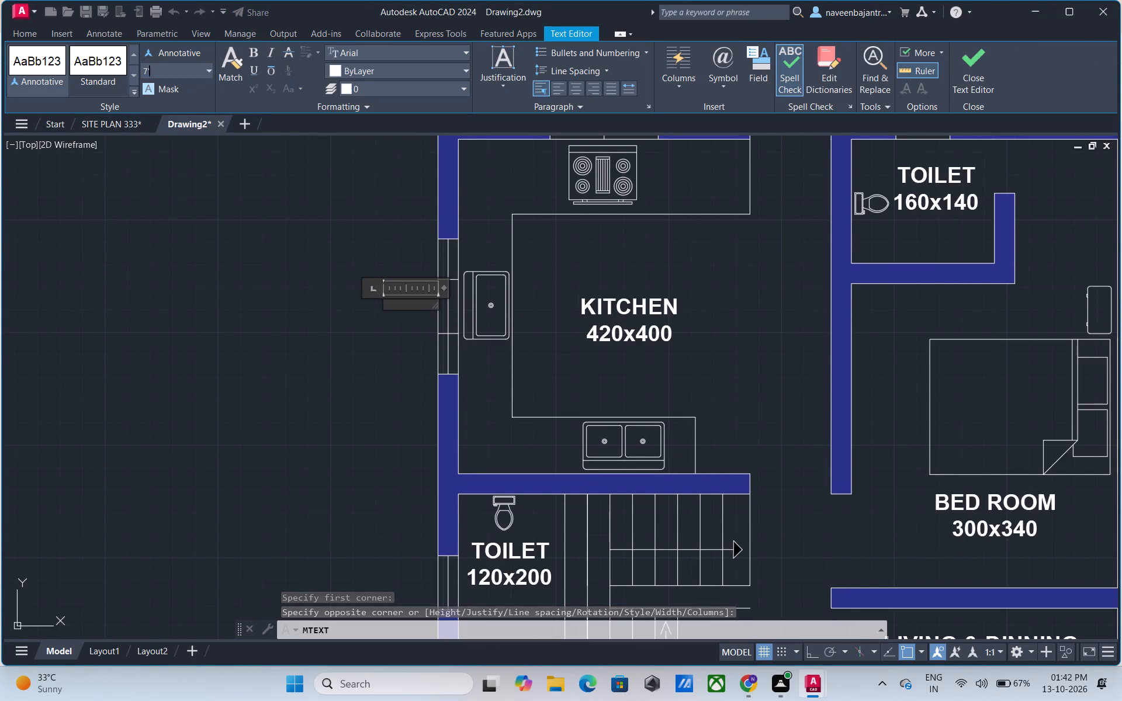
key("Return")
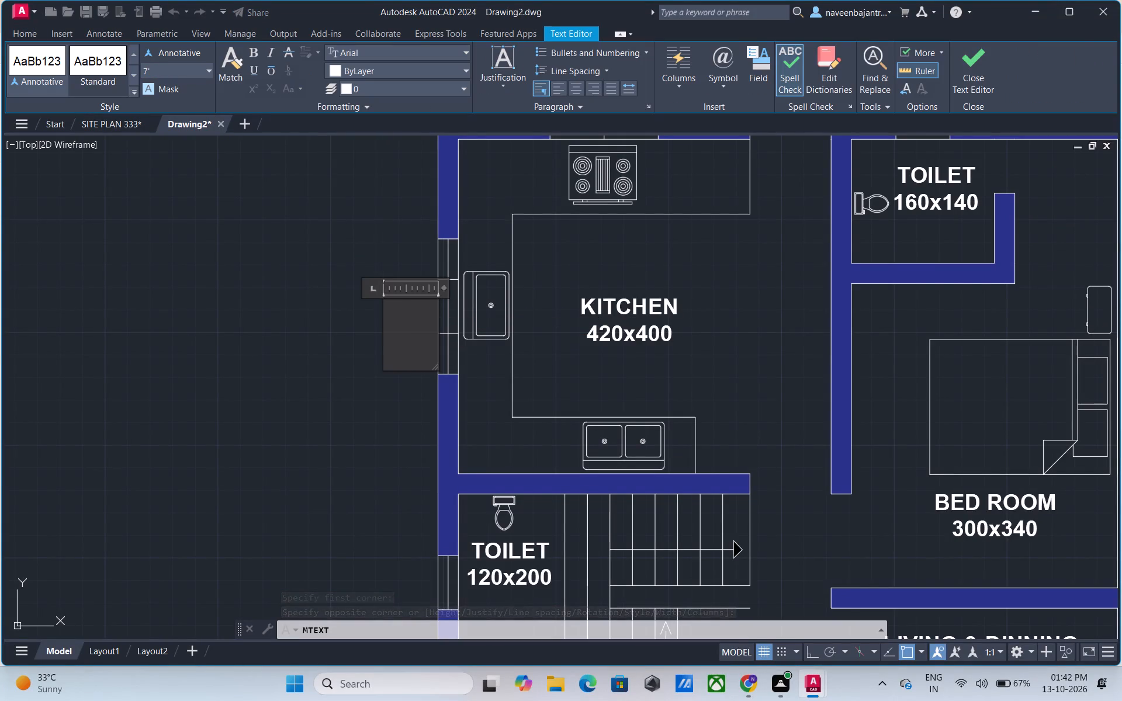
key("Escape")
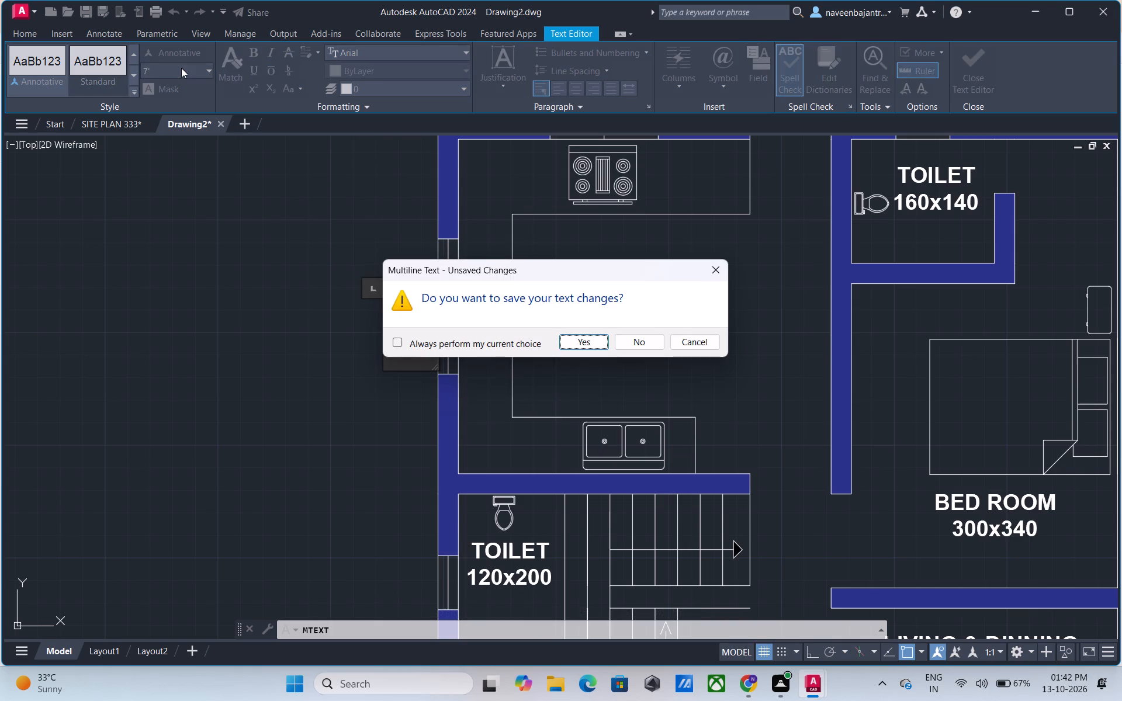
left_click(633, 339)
Copy the W2 tag from above the stove window to outside the kitchen window beside the single-bowl sink.
scroll(633, 339, "down", 3)
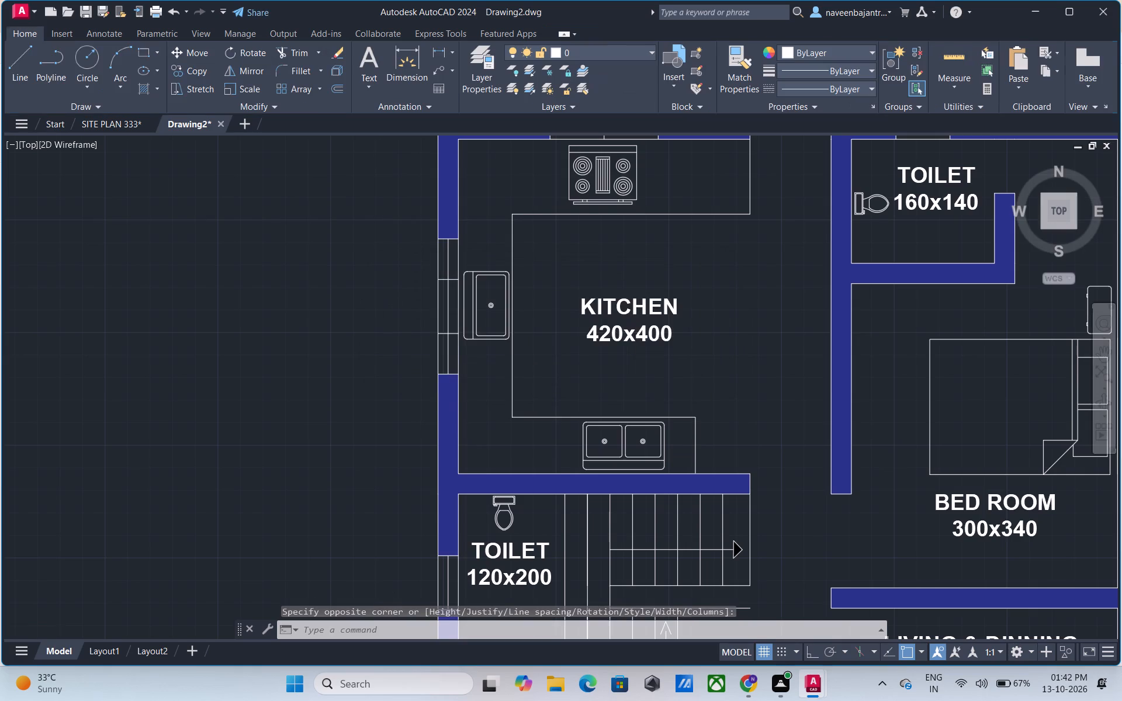
left_click(621, 193)
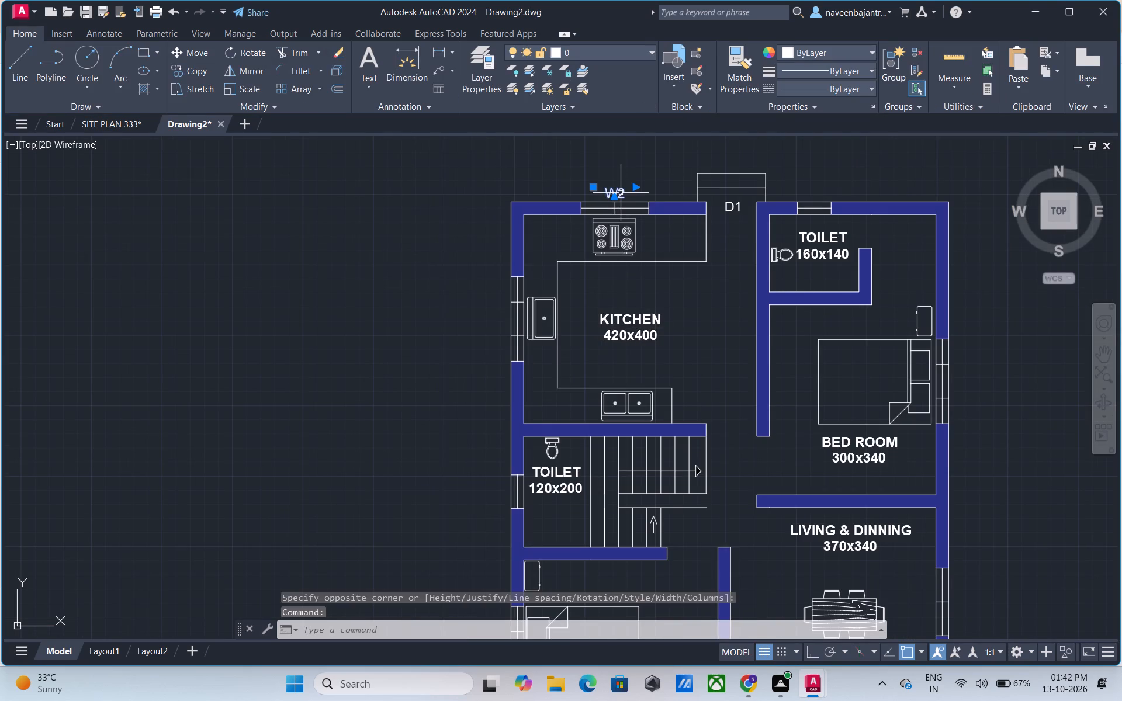
type("C9")
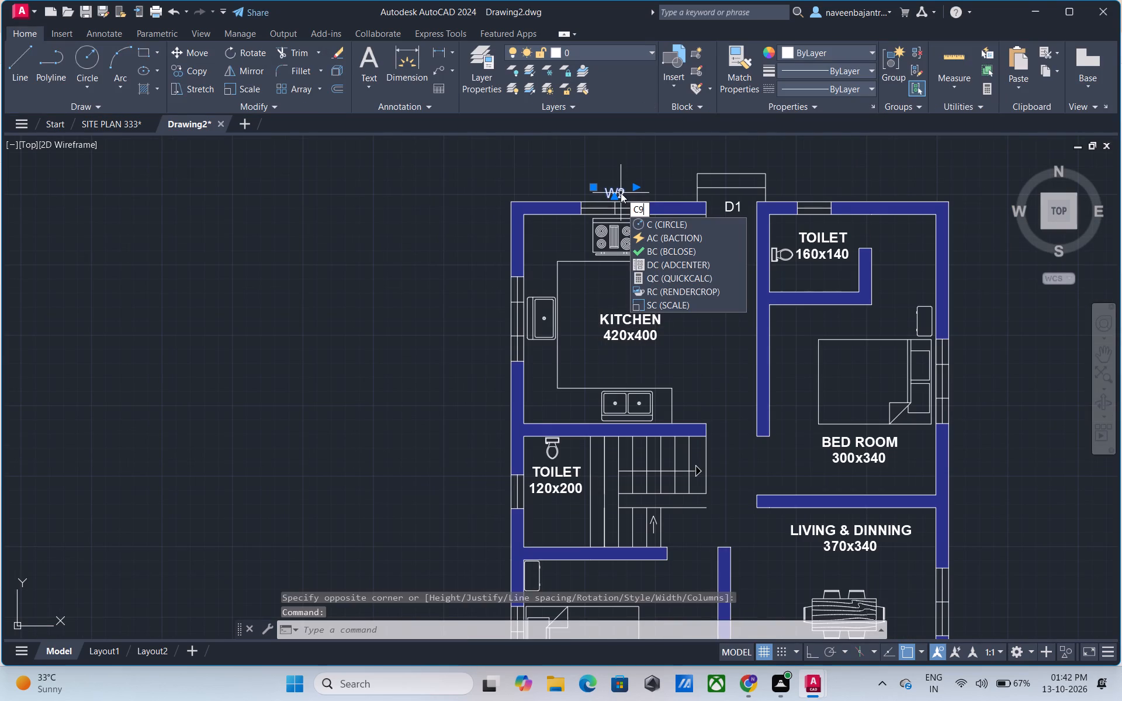
key("BackSpace")
type("O")
key("space")
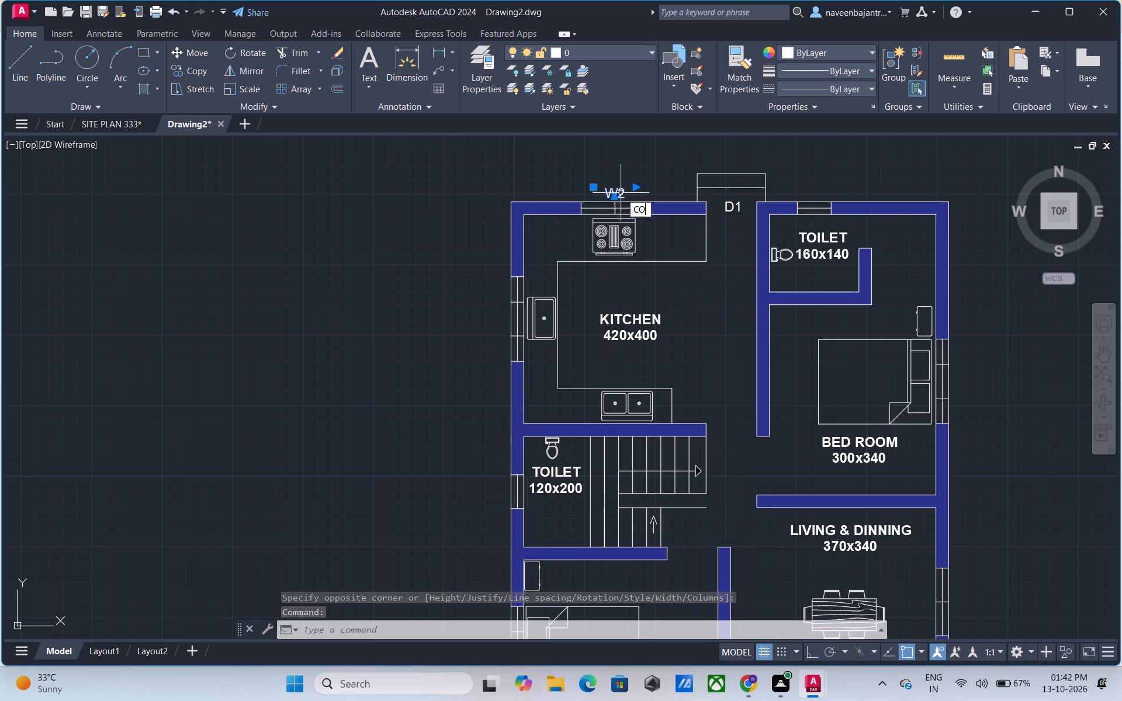
left_click(621, 193)
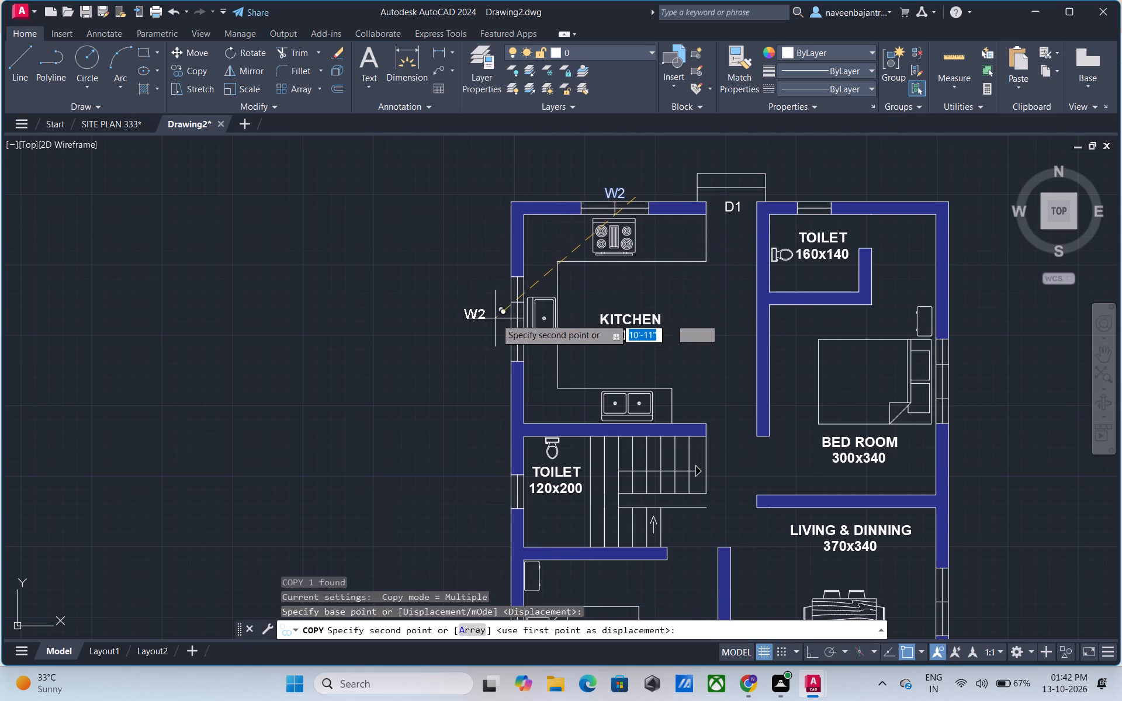
scroll(496, 320, "up", 4)
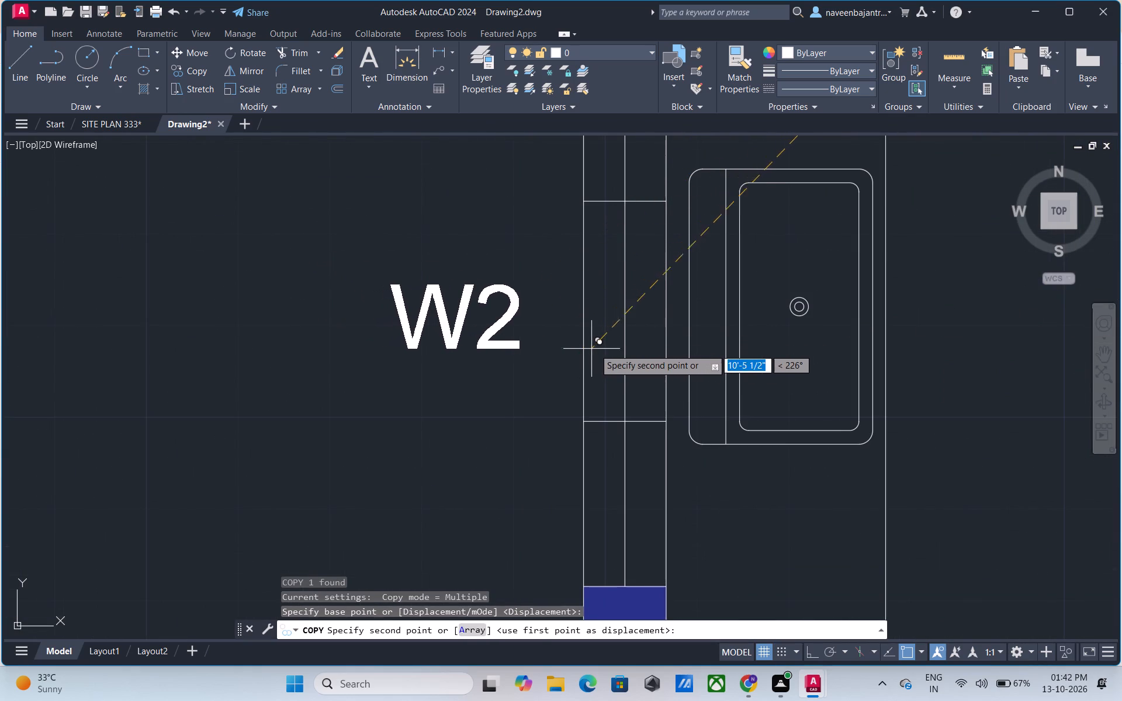
left_click(605, 349)
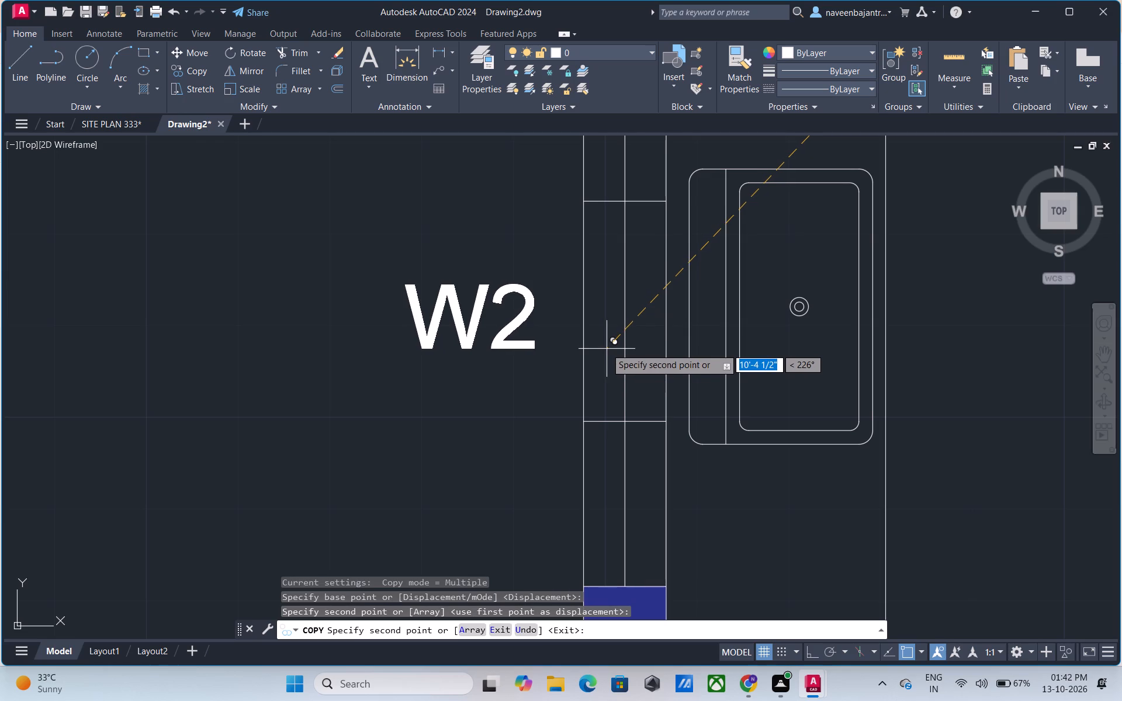
key("Escape")
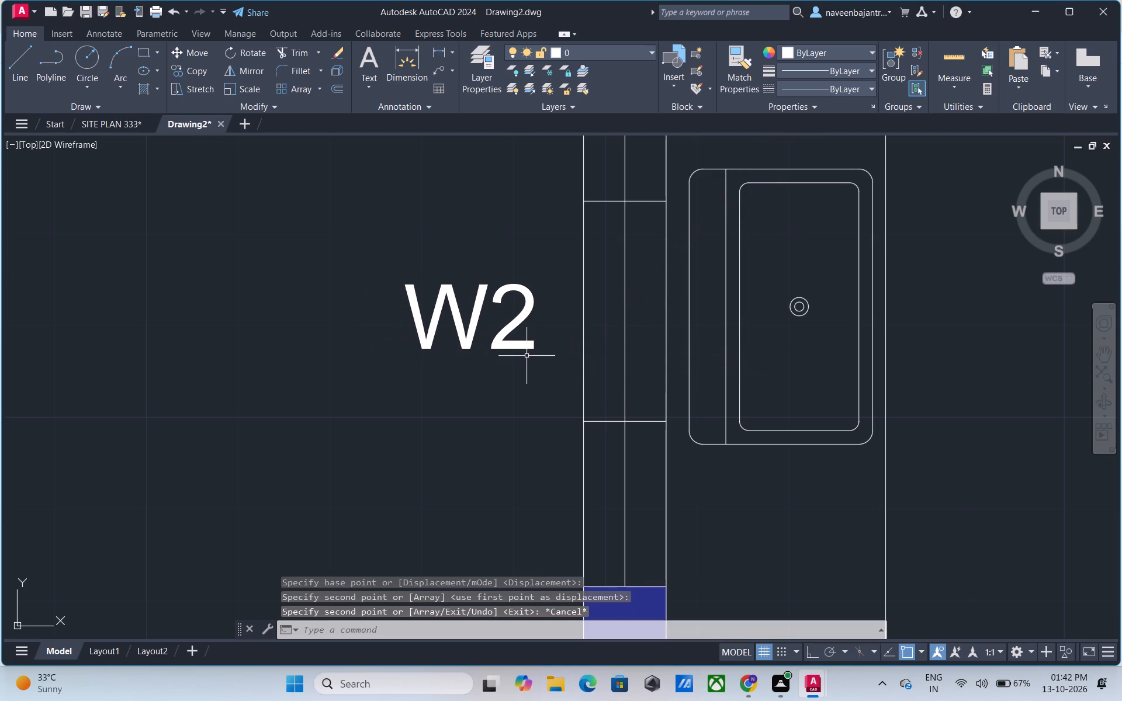
Change the copied tag beside the single-bowl sink window to read W3 and finish editing it.
left_click(529, 343)
double_click(529, 343)
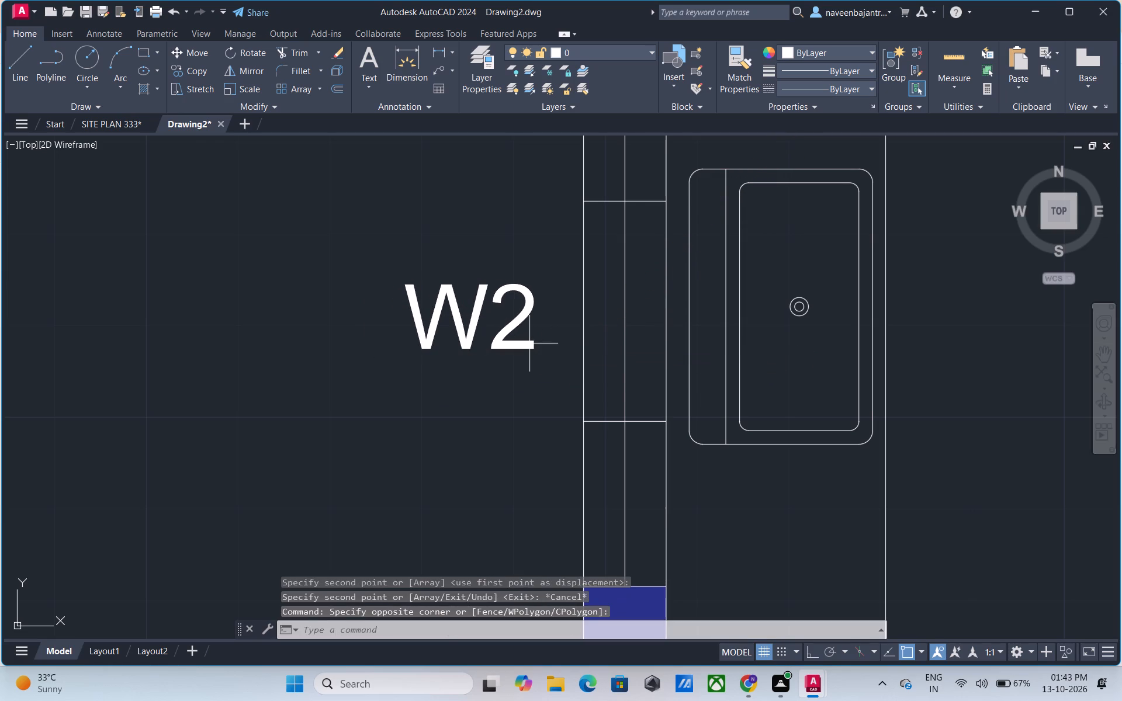
double_click(507, 350)
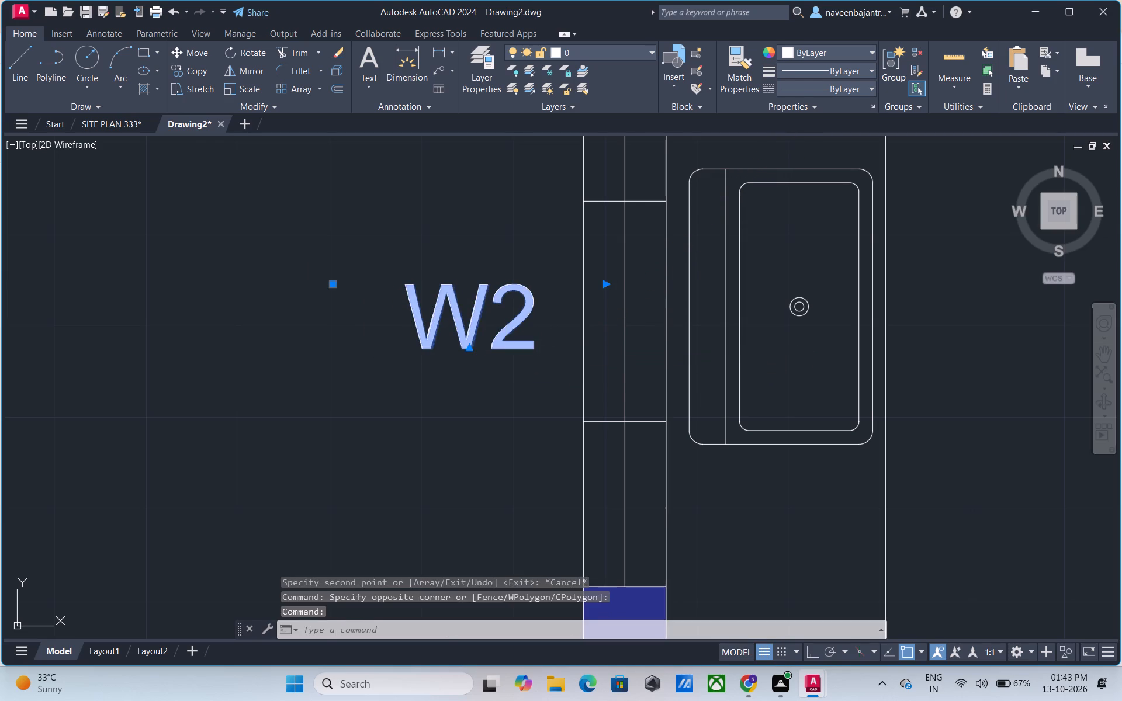
left_click(545, 329)
key("BackSpace")
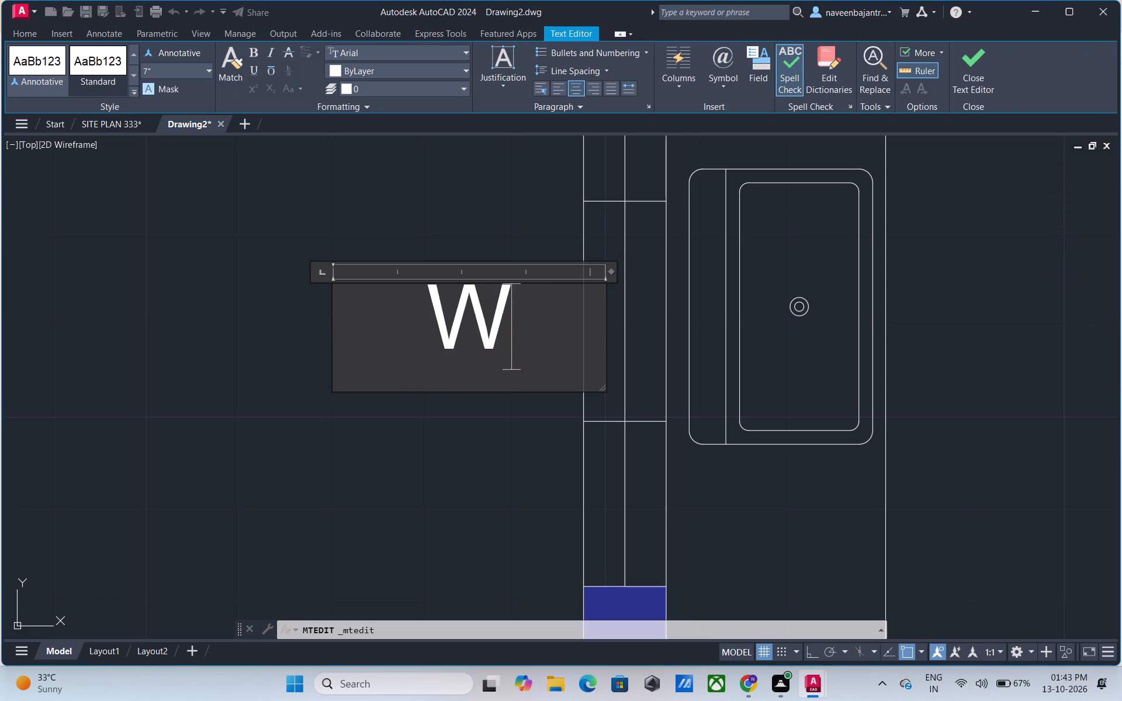
key("3")
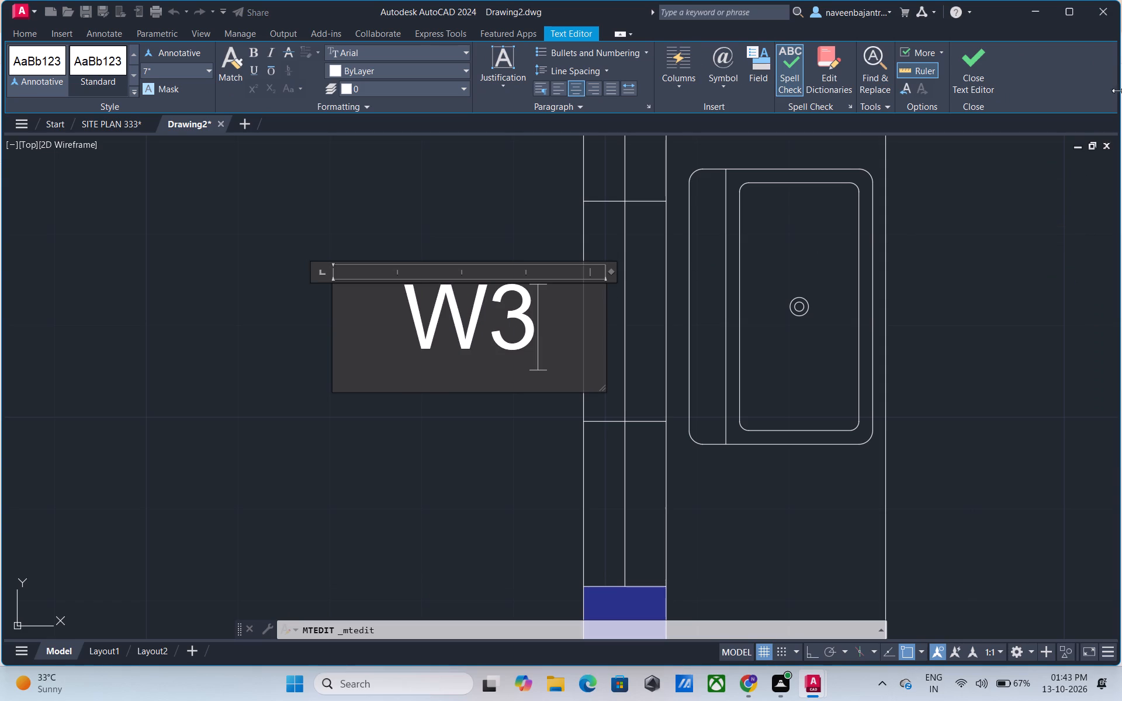
left_click(991, 71)
Delete the stray circular block lying outside the floor plan, away from the house.
scroll(889, 300, "down", 3)
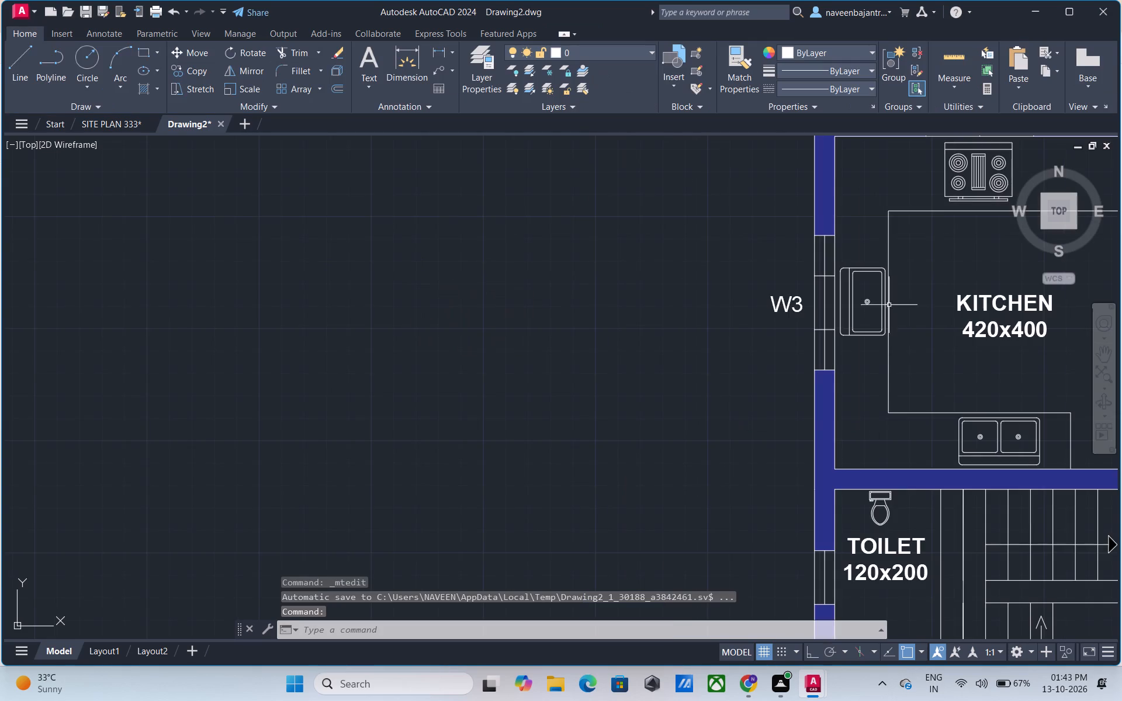
scroll(915, 356, "down", 1)
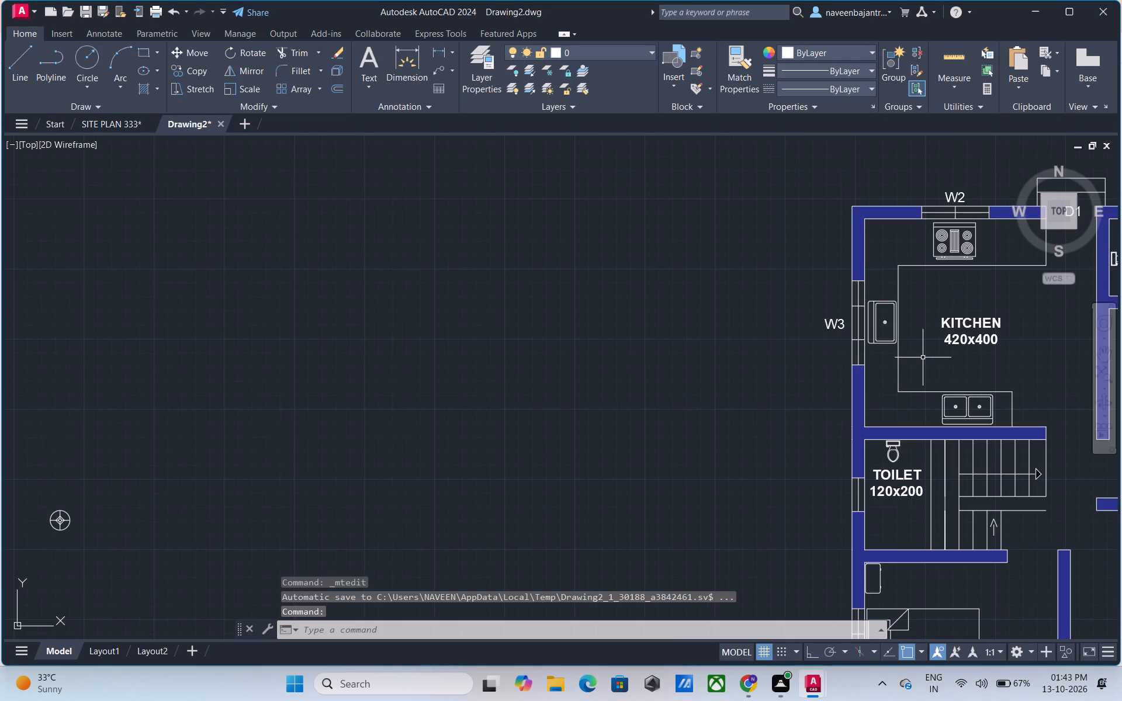
middle_click_drag(923, 358, 921, 305)
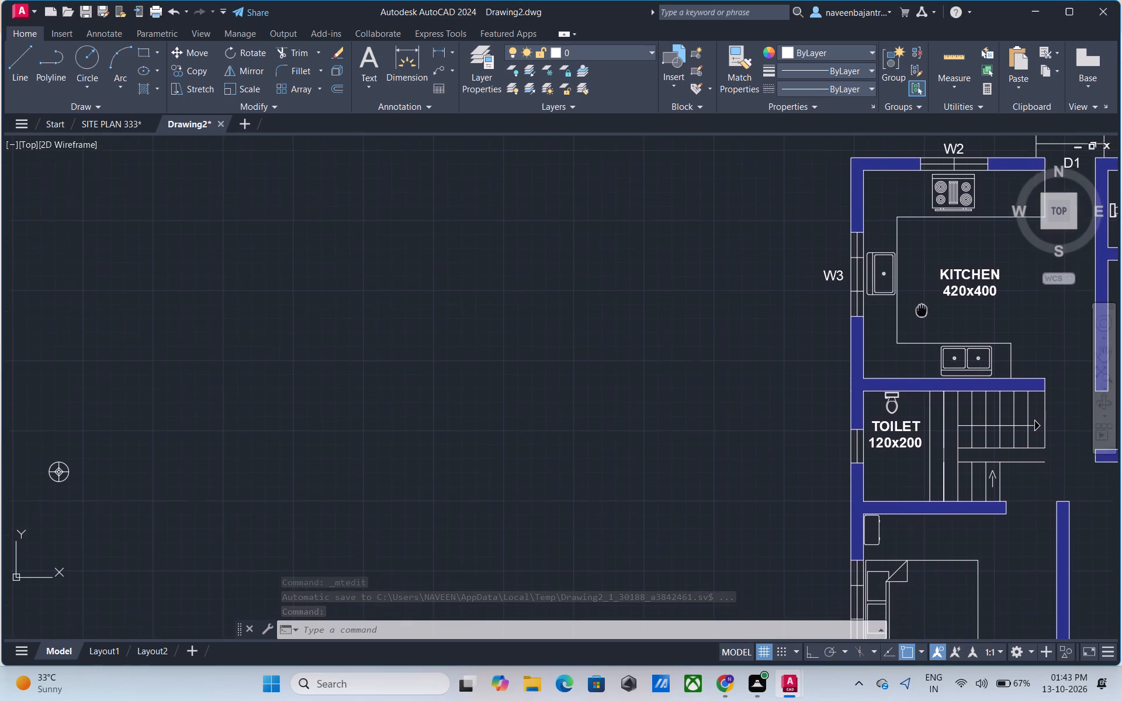
middle_click_drag(921, 305, 921, 300)
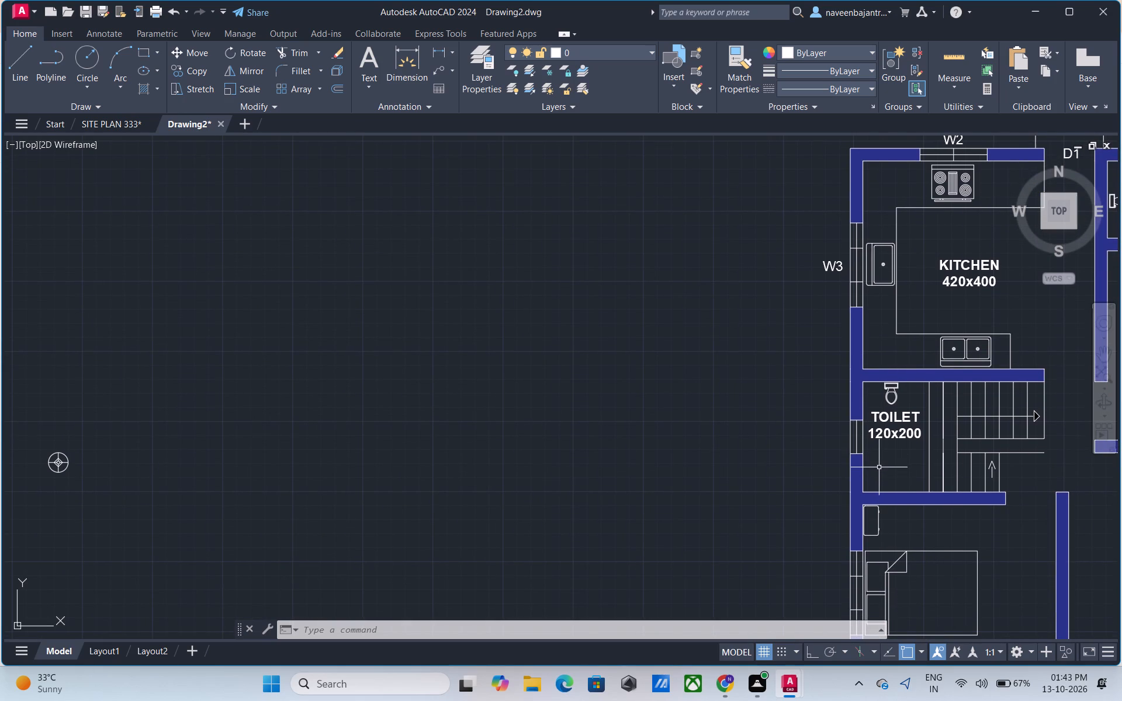
middle_click_drag(880, 464, 819, 361)
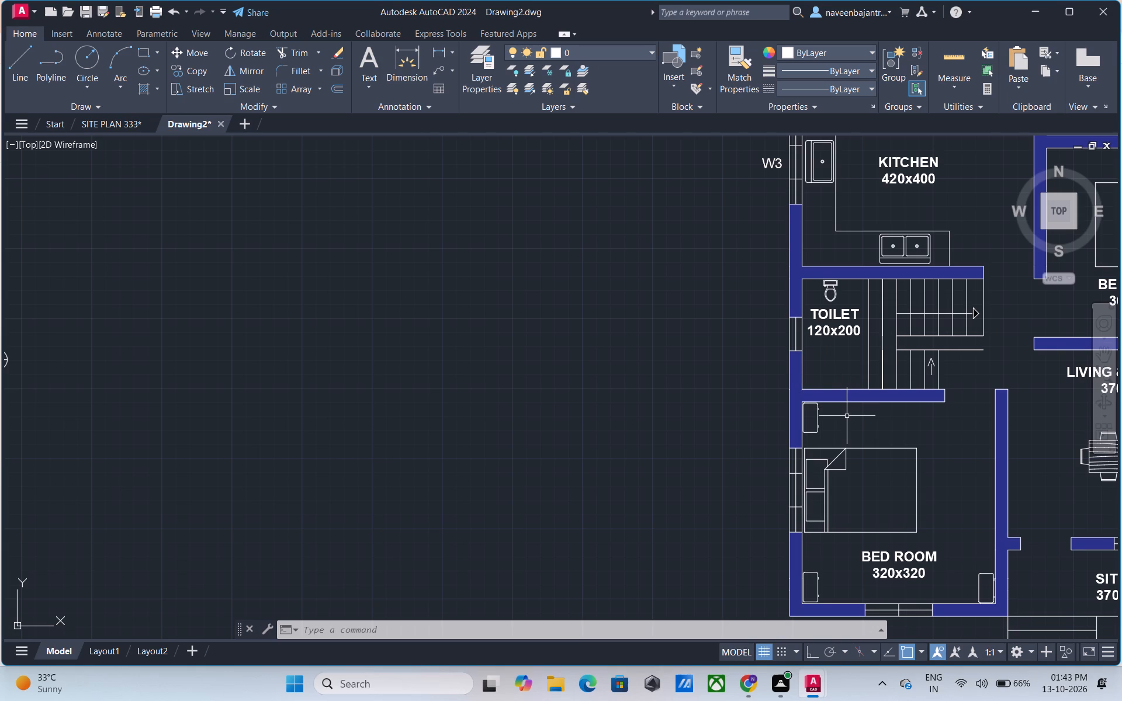
scroll(847, 416, "down", 1)
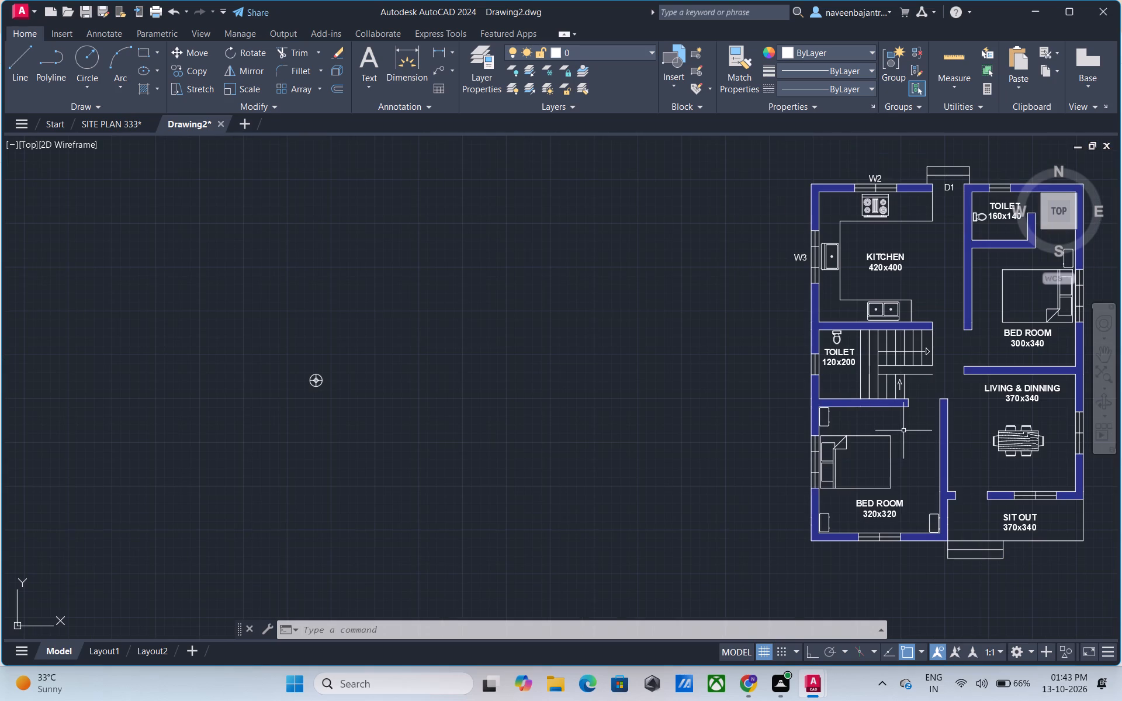
middle_click_drag(904, 431, 701, 398)
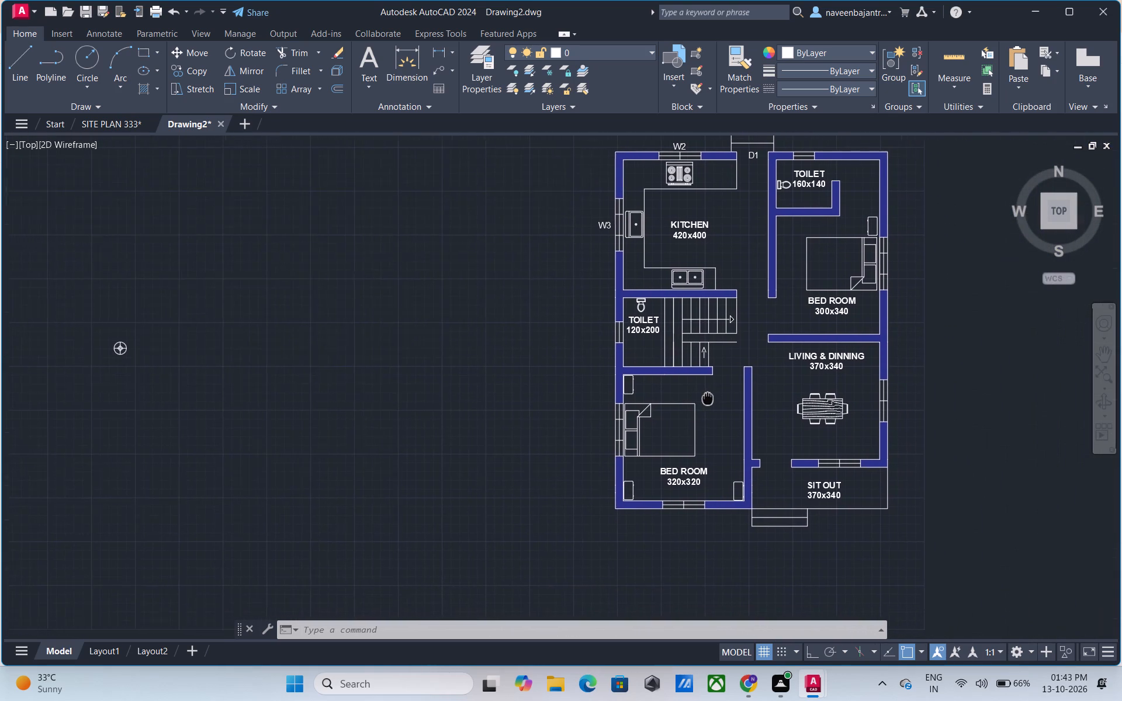
middle_click_drag(701, 398, 666, 398)
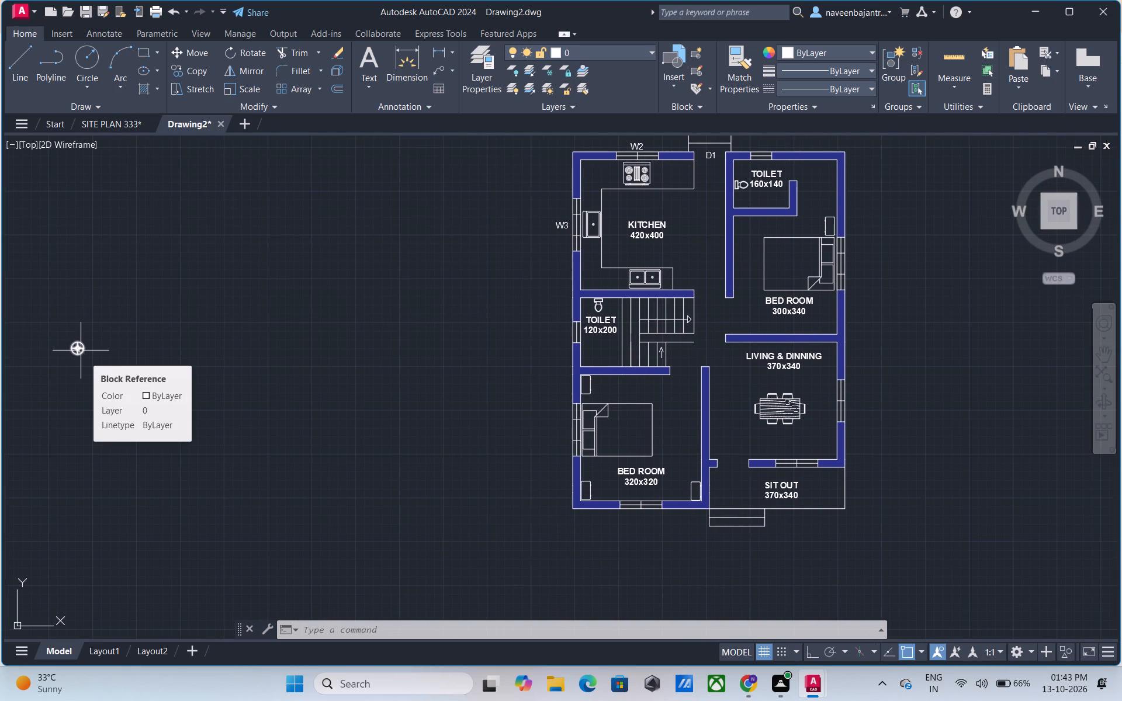
left_click(81, 350)
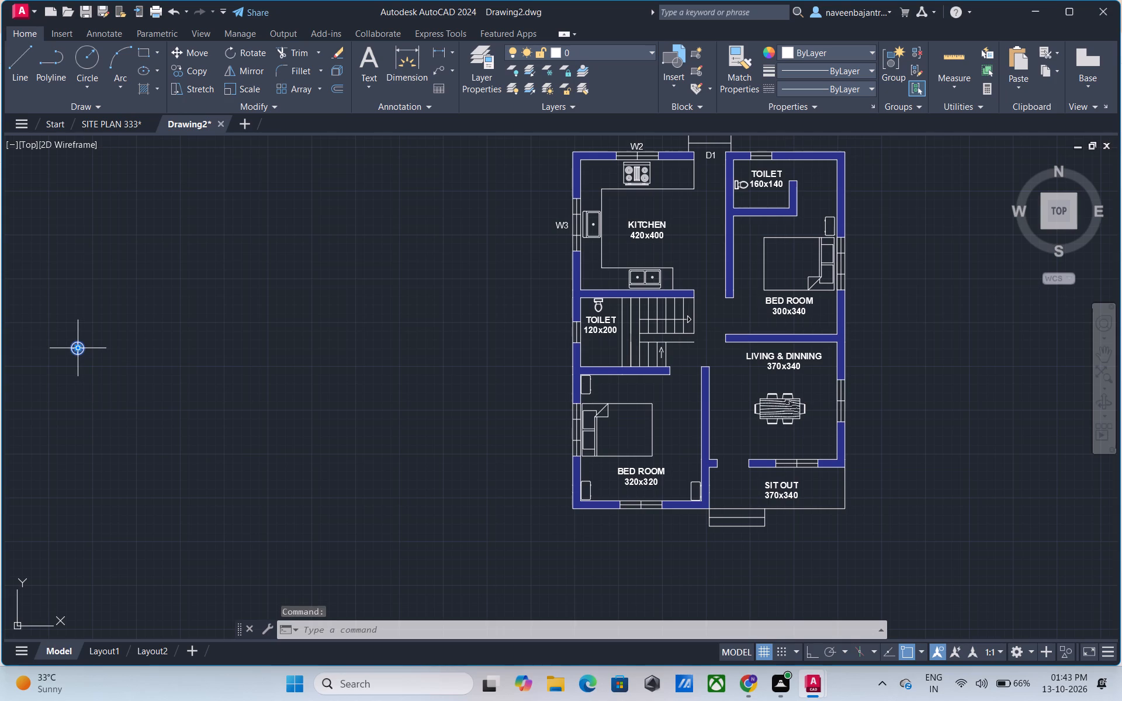
key("Delete")
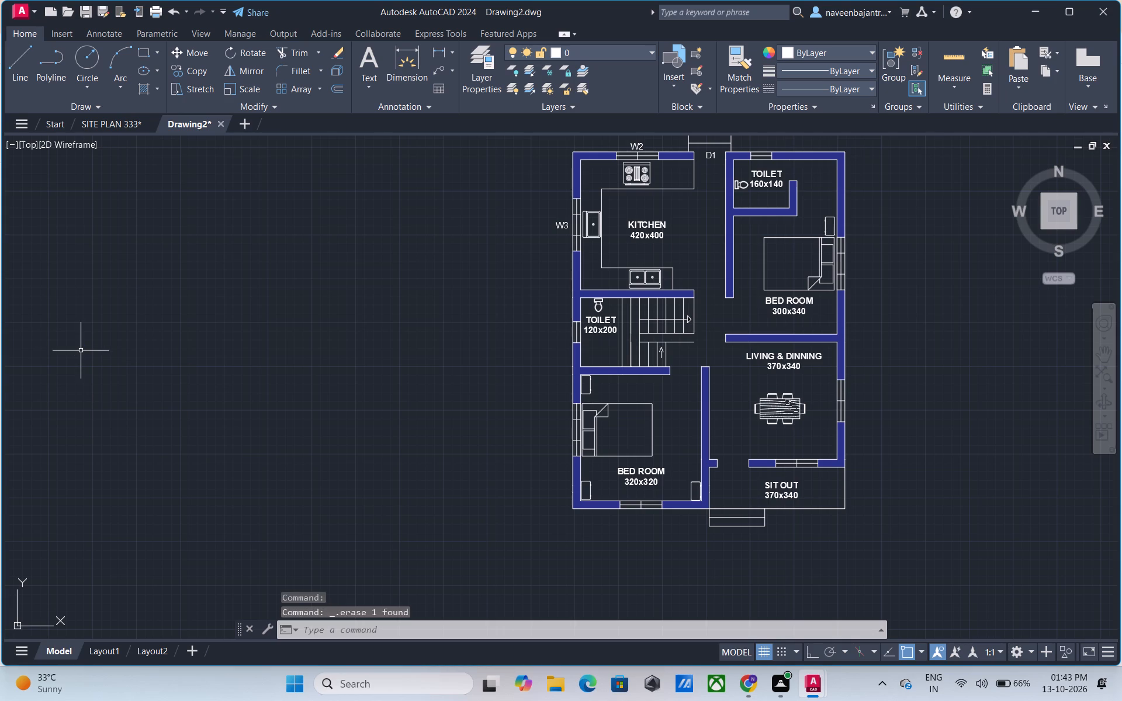
With Ortho on, copy the W3 tag straight down beside the 120x200 toilet window and the 320x320 bedroom window.
scroll(98, 355, "down", 1)
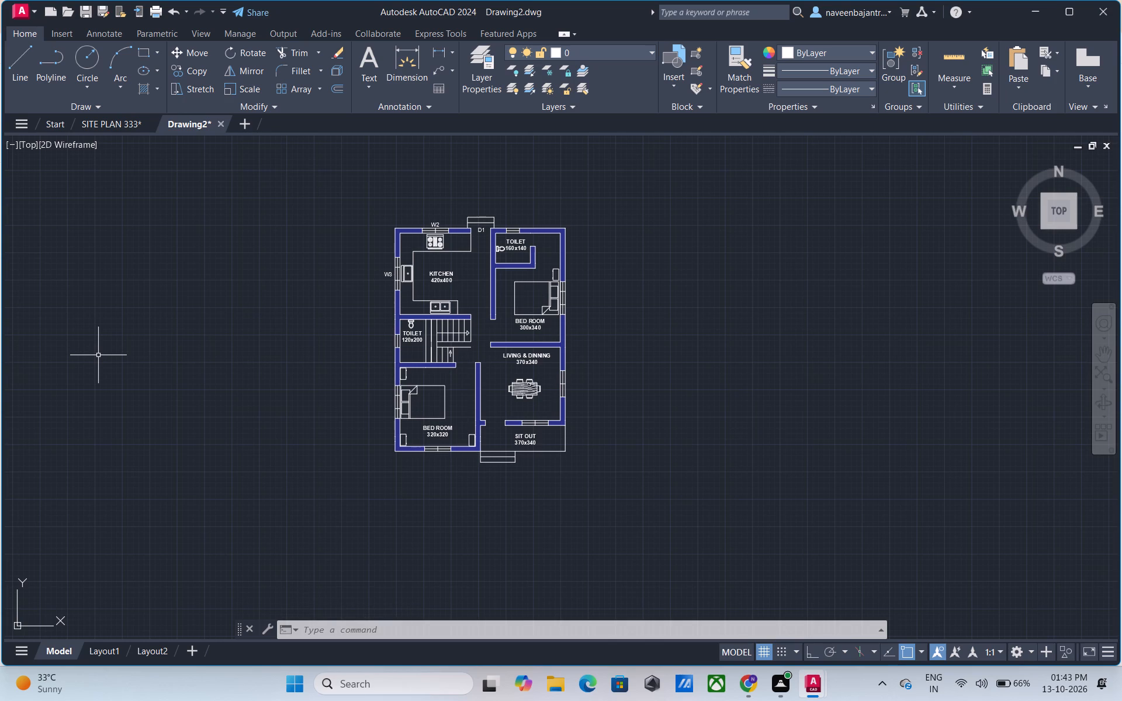
scroll(477, 377, "up", 1)
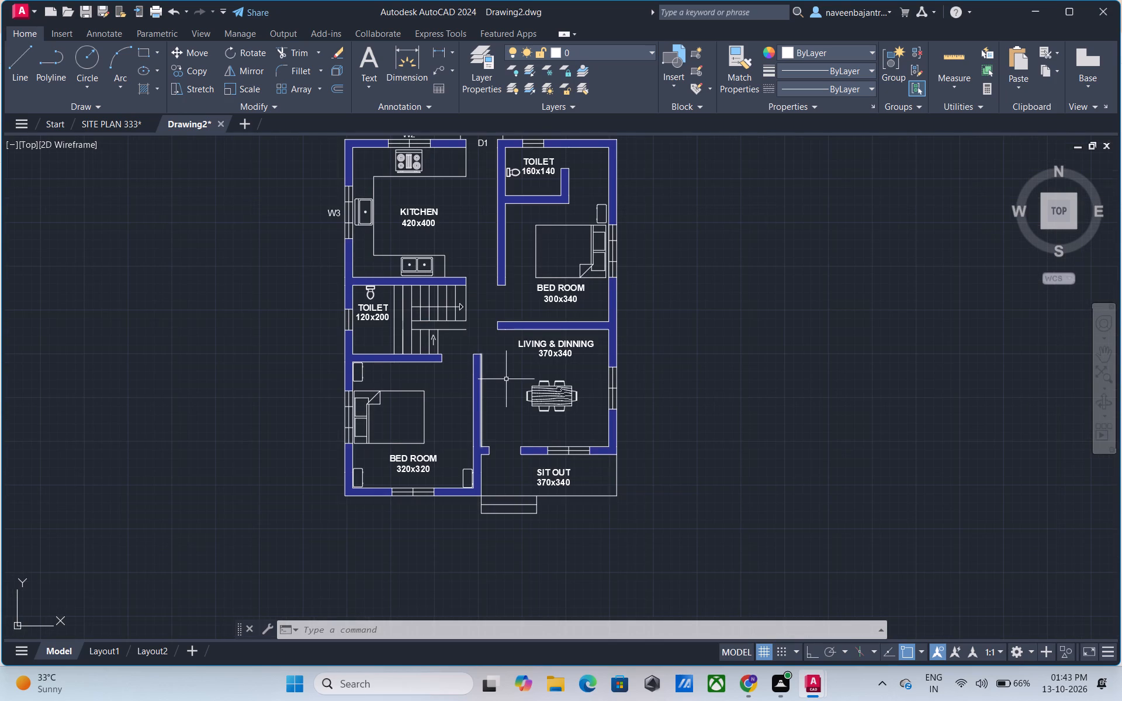
middle_click_drag(506, 379, 644, 428)
middle_click(683, 431)
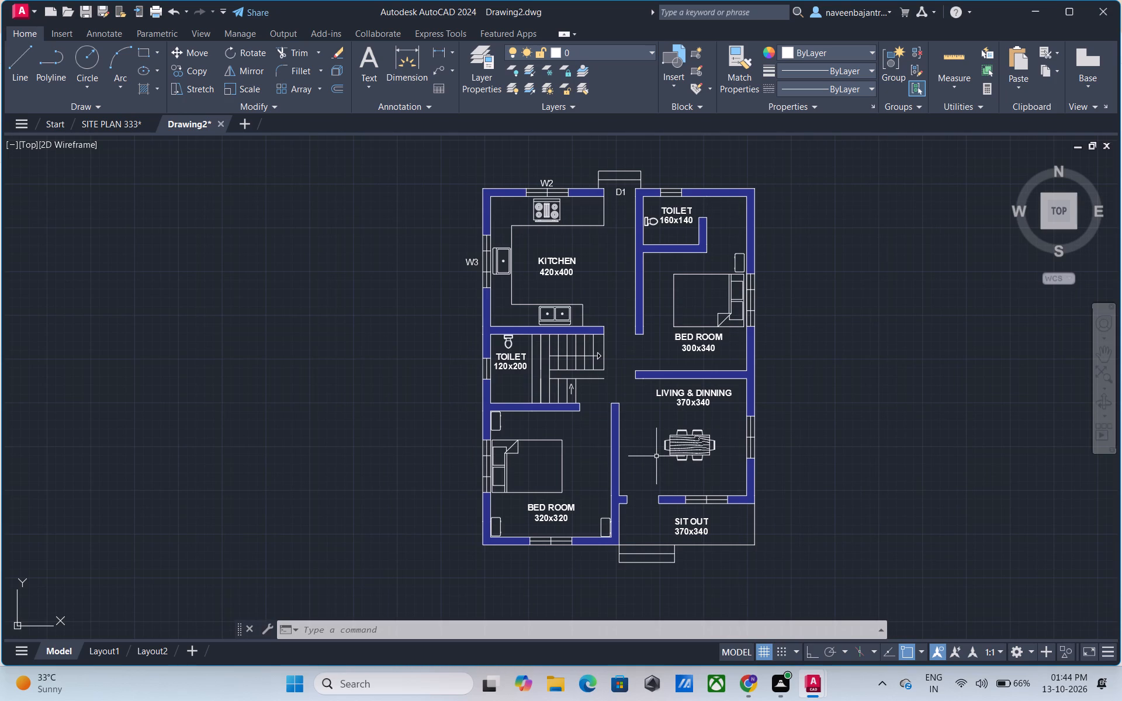
middle_click_drag(656, 456, 656, 456)
middle_click_drag(656, 456, 645, 463)
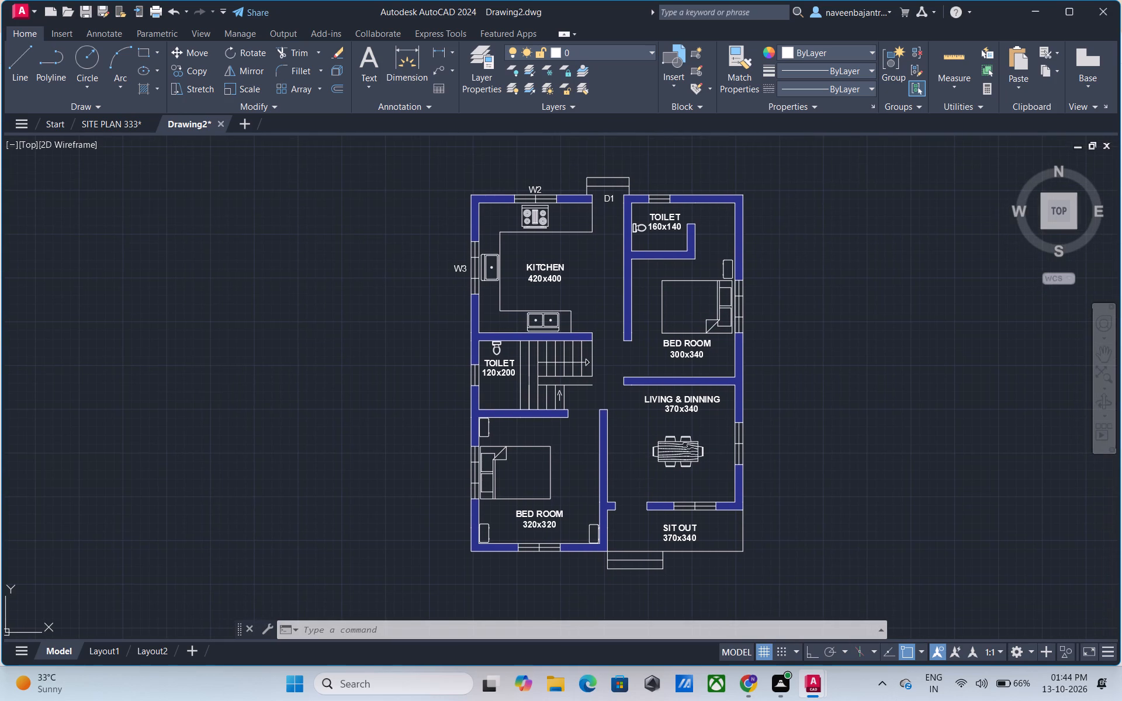
left_click(460, 271)
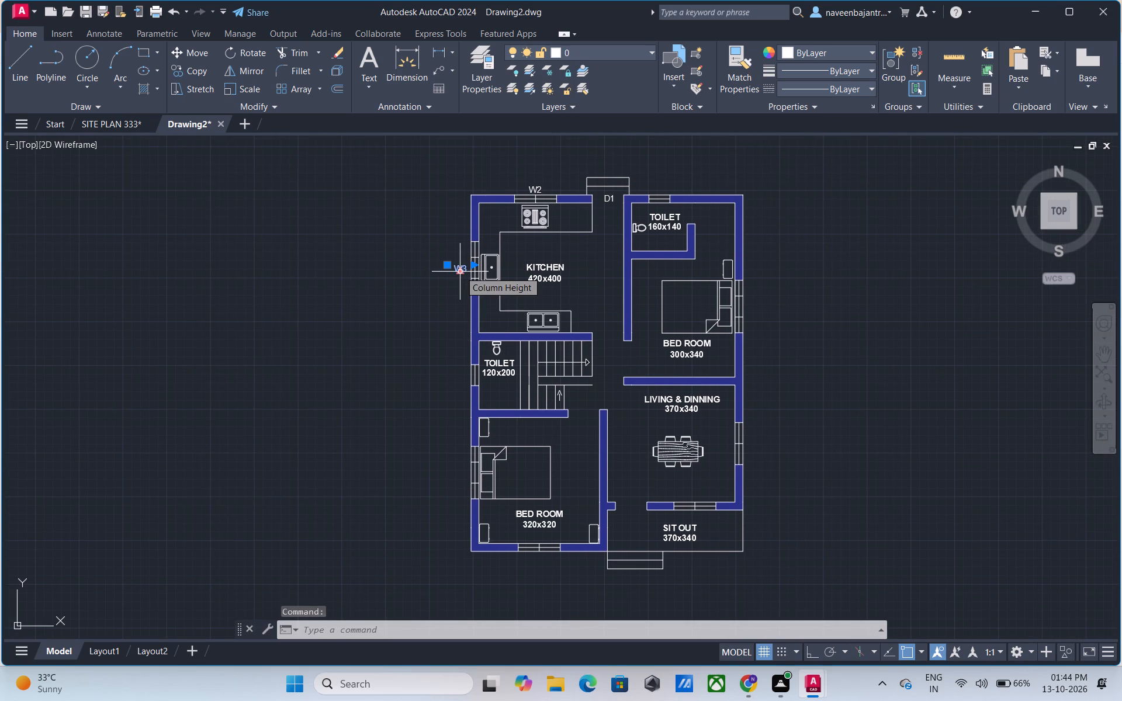
key("F8")
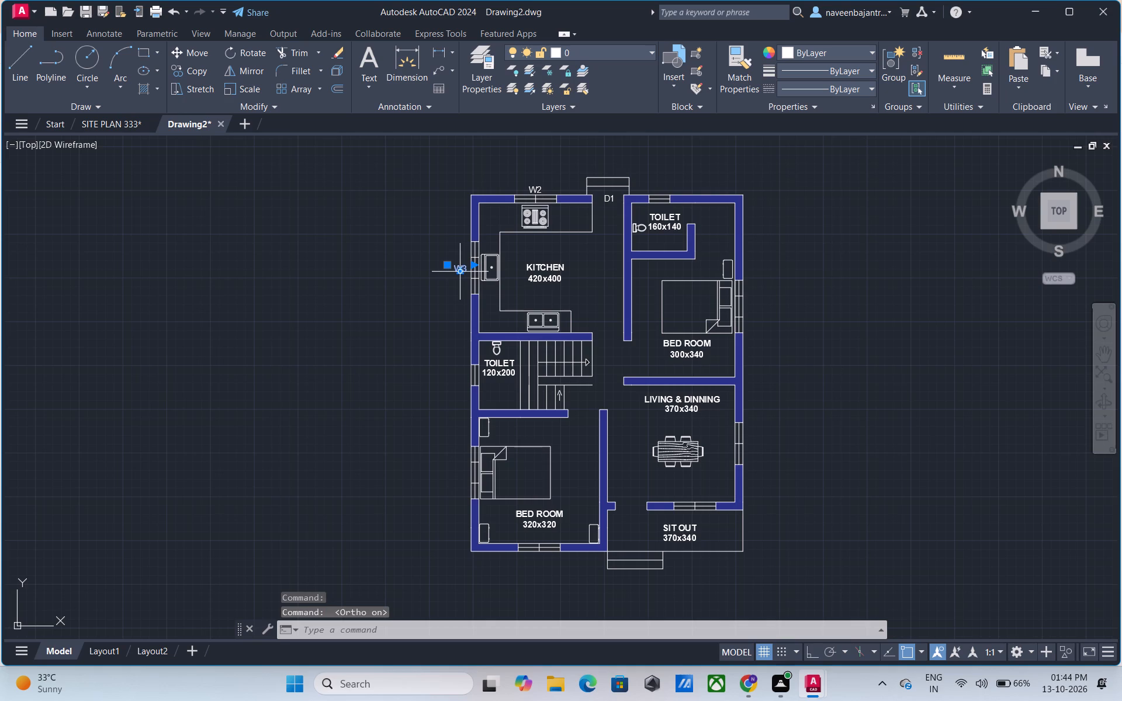
type("CO")
key("space")
left_click(460, 271)
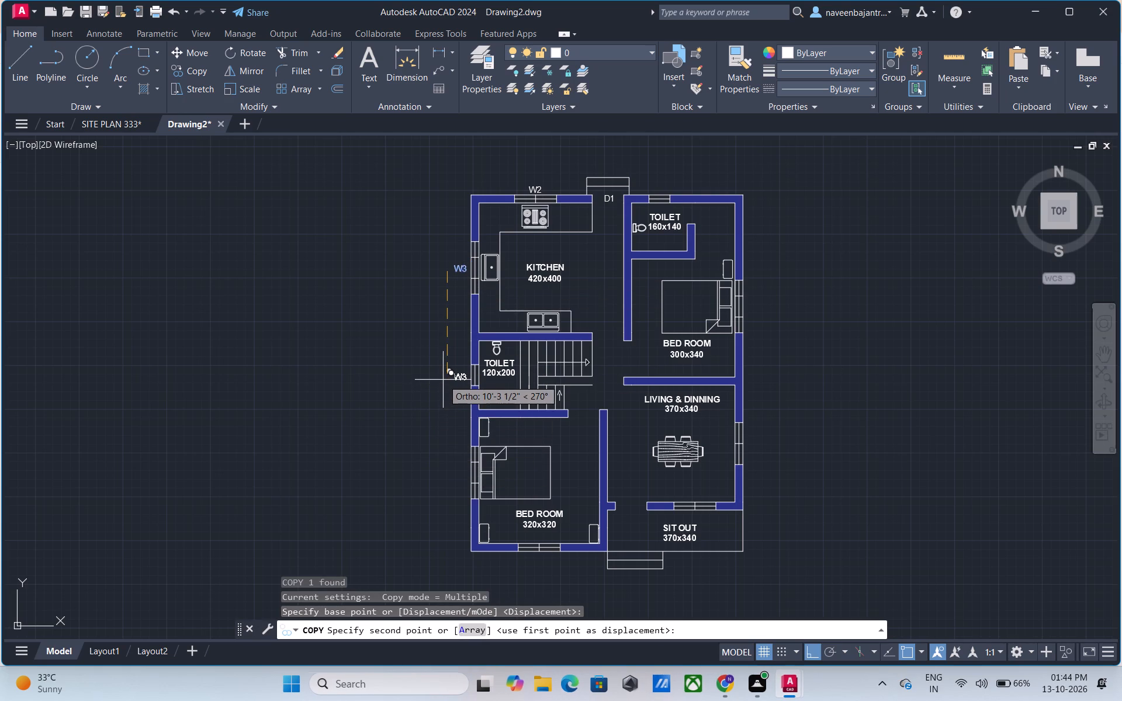
left_click(444, 378)
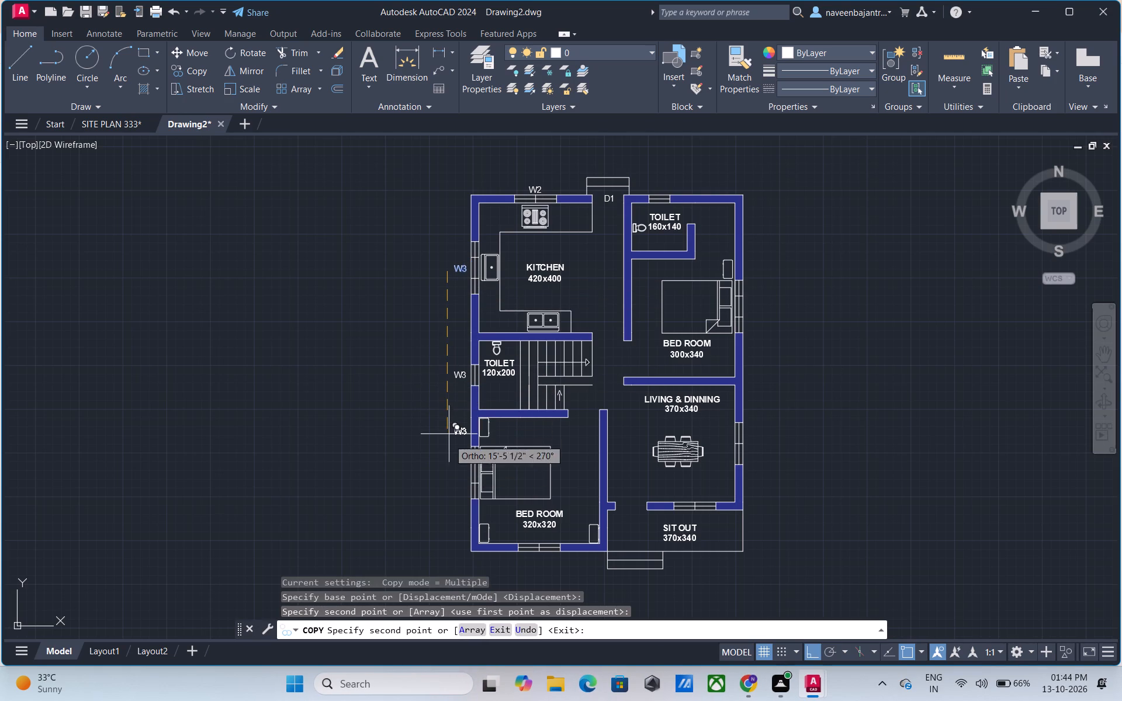
left_click(446, 483)
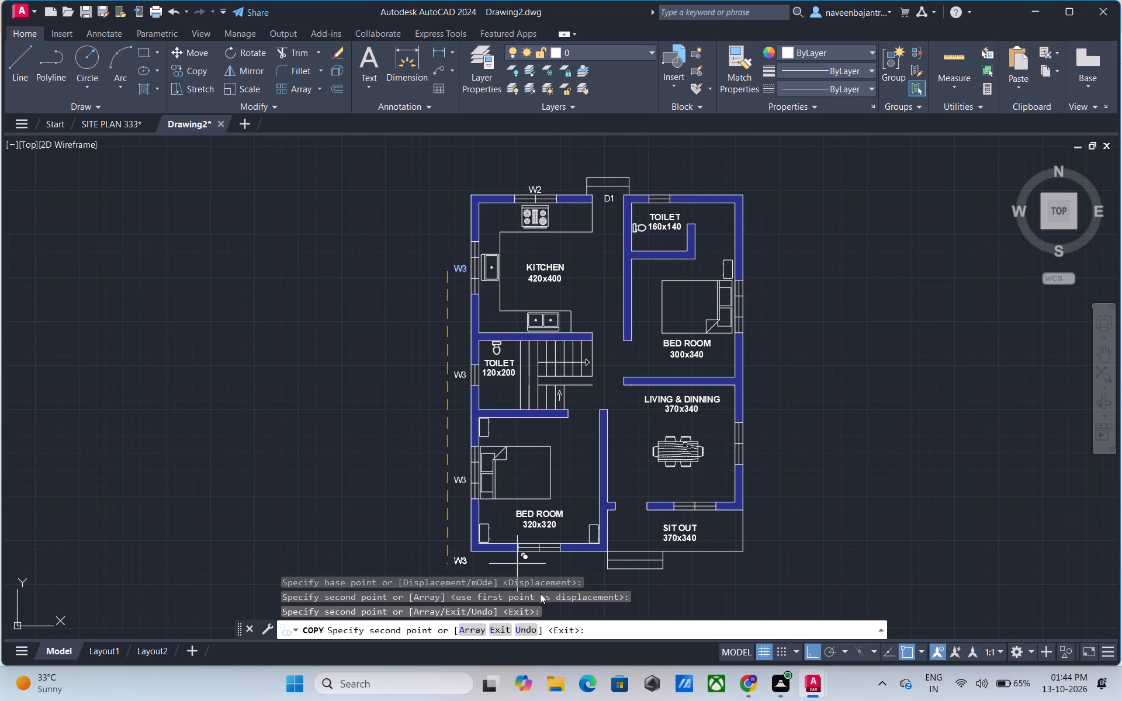
key("Escape")
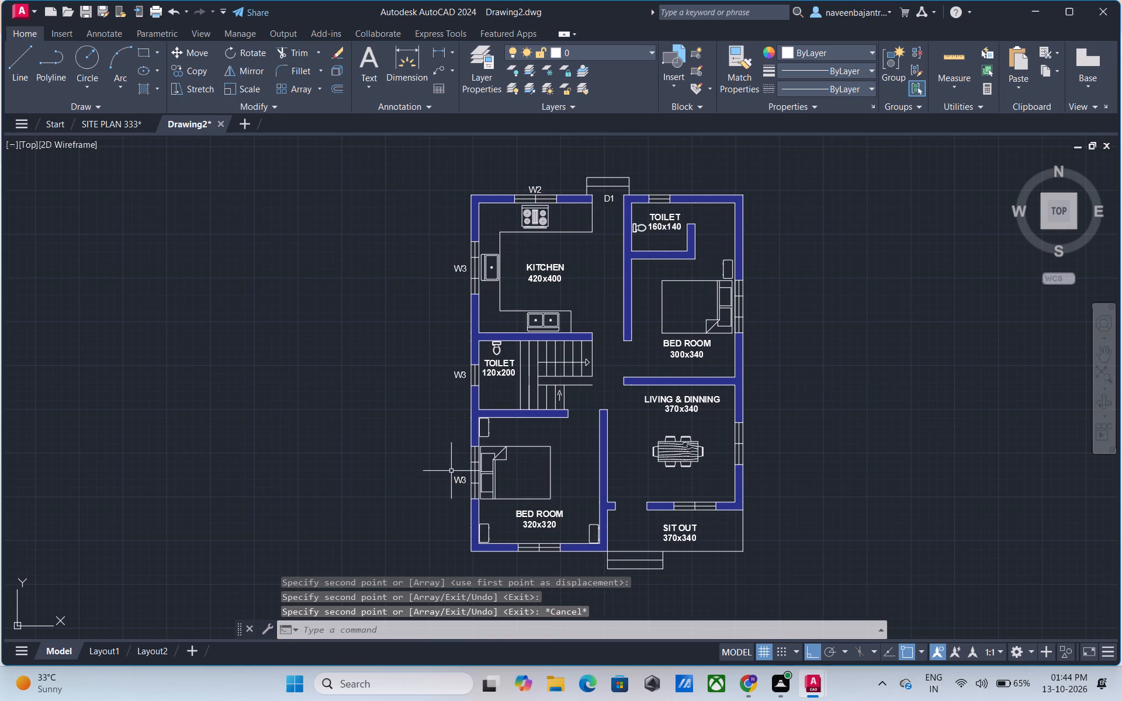
Change the W3 tag beside the 120x200 toilet window to read V and finish editing it.
scroll(451, 471, "up", 3)
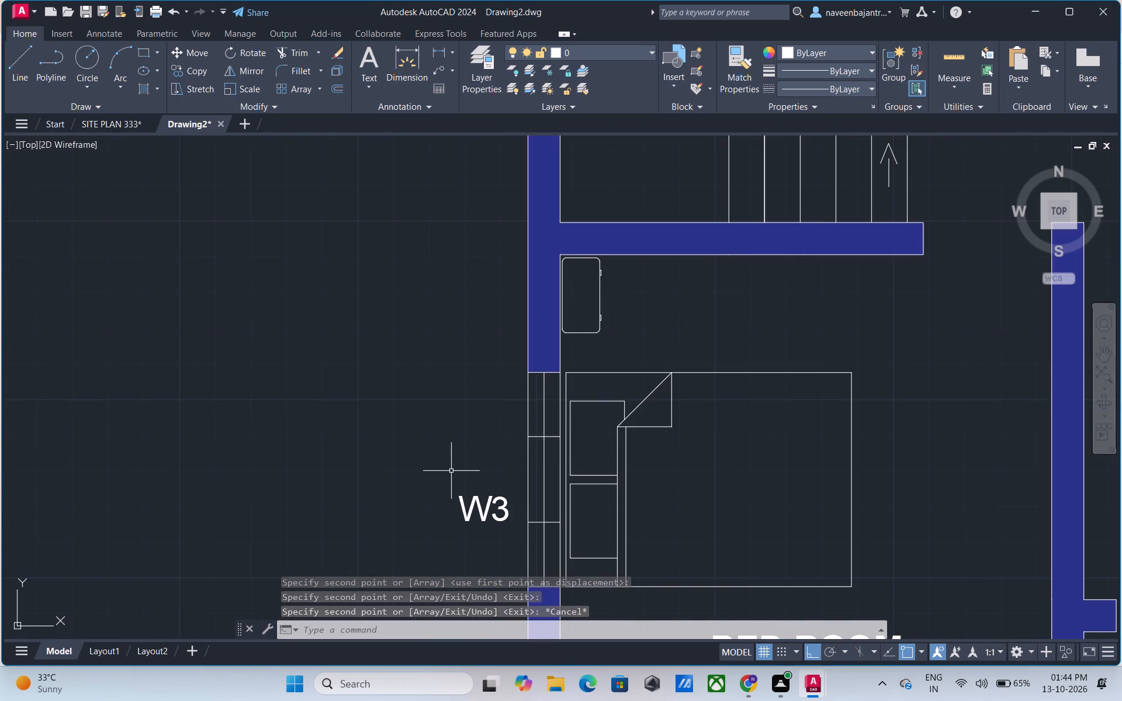
middle_click_drag(467, 309, 445, 529)
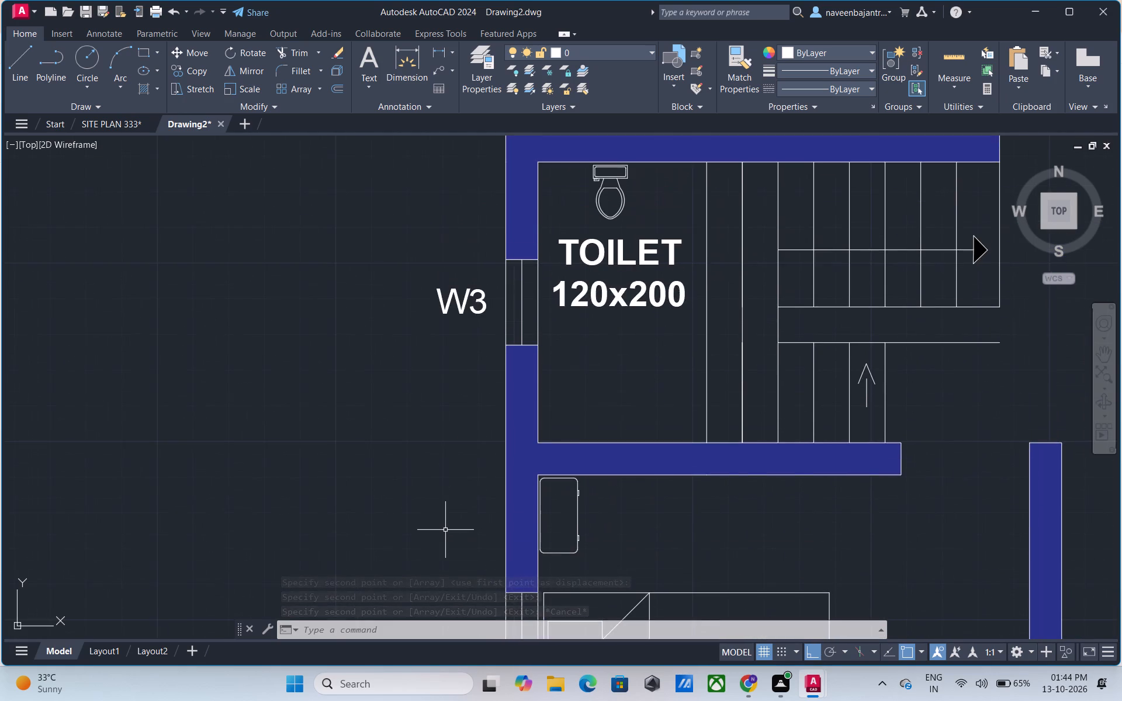
scroll(445, 530, "down", 1)
double_click(470, 388)
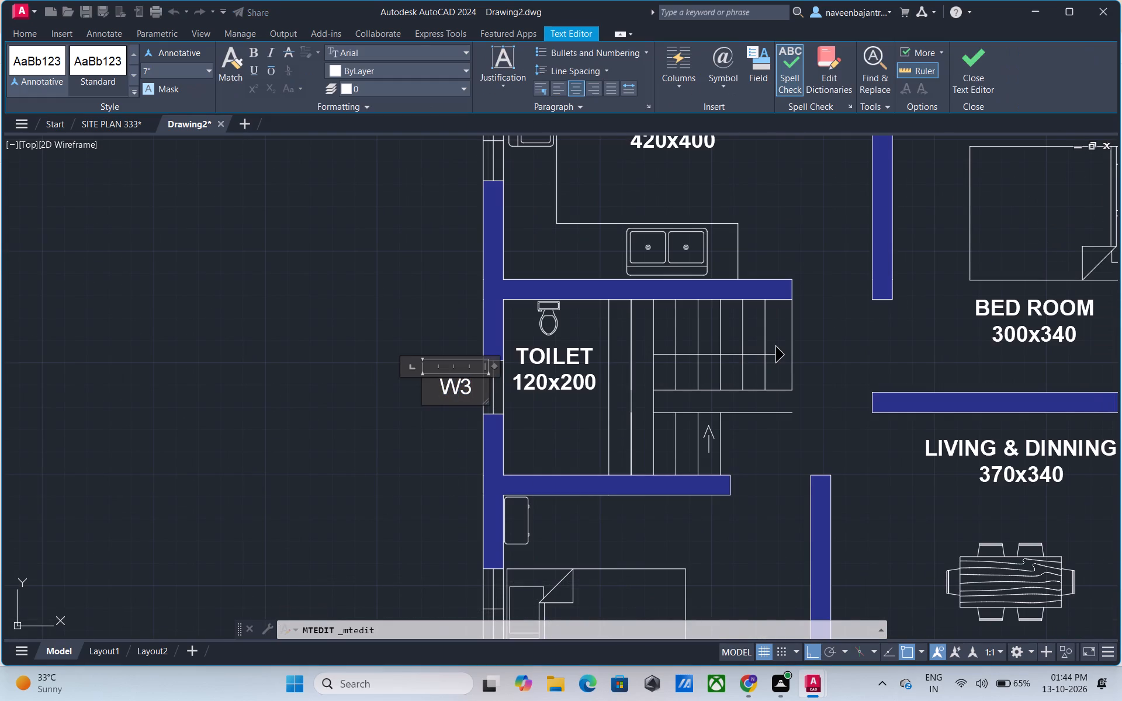
key("BackSpace")
key("BackSpace")
key("v")
left_click(975, 84)
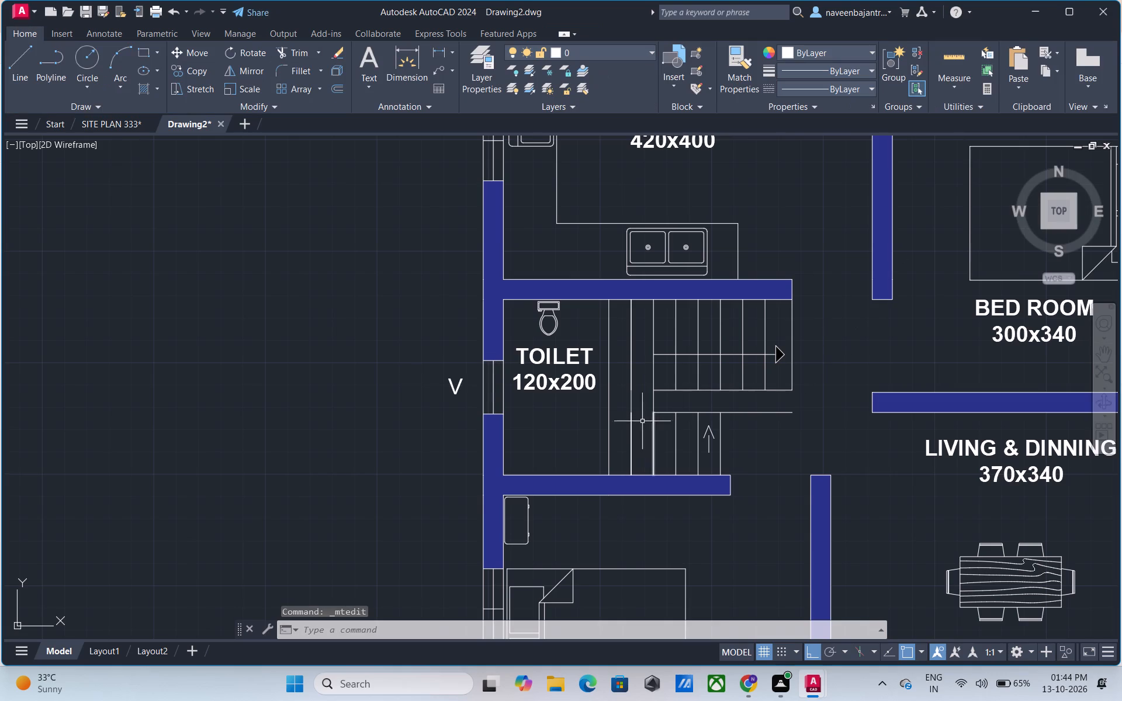
Move the W3 tag beside the 320x320 bedroom straight up to sit level with the middle of its window.
scroll(635, 427, "down", 2)
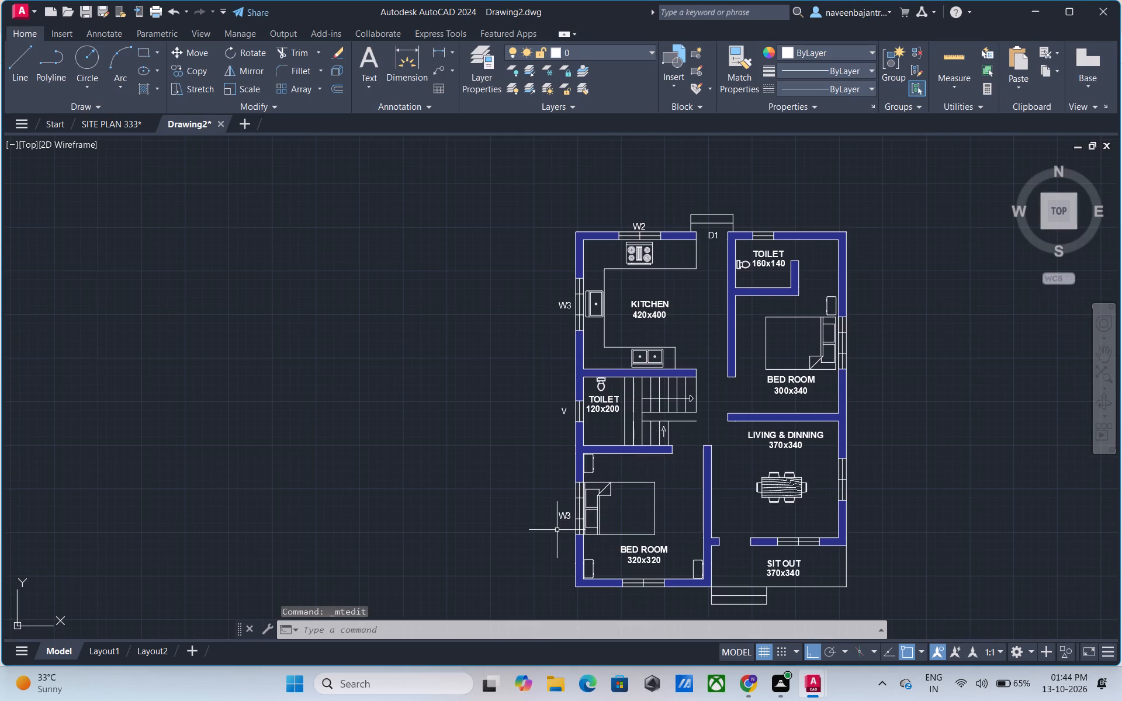
scroll(557, 530, "up", 4)
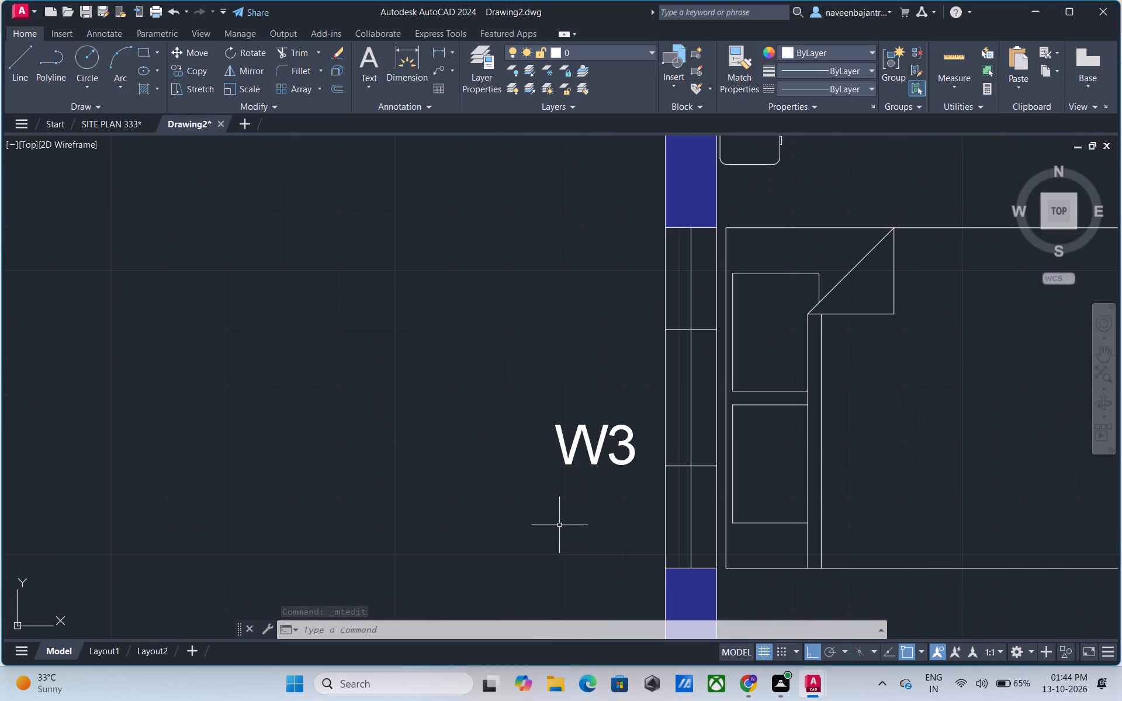
left_click(566, 458)
key("m")
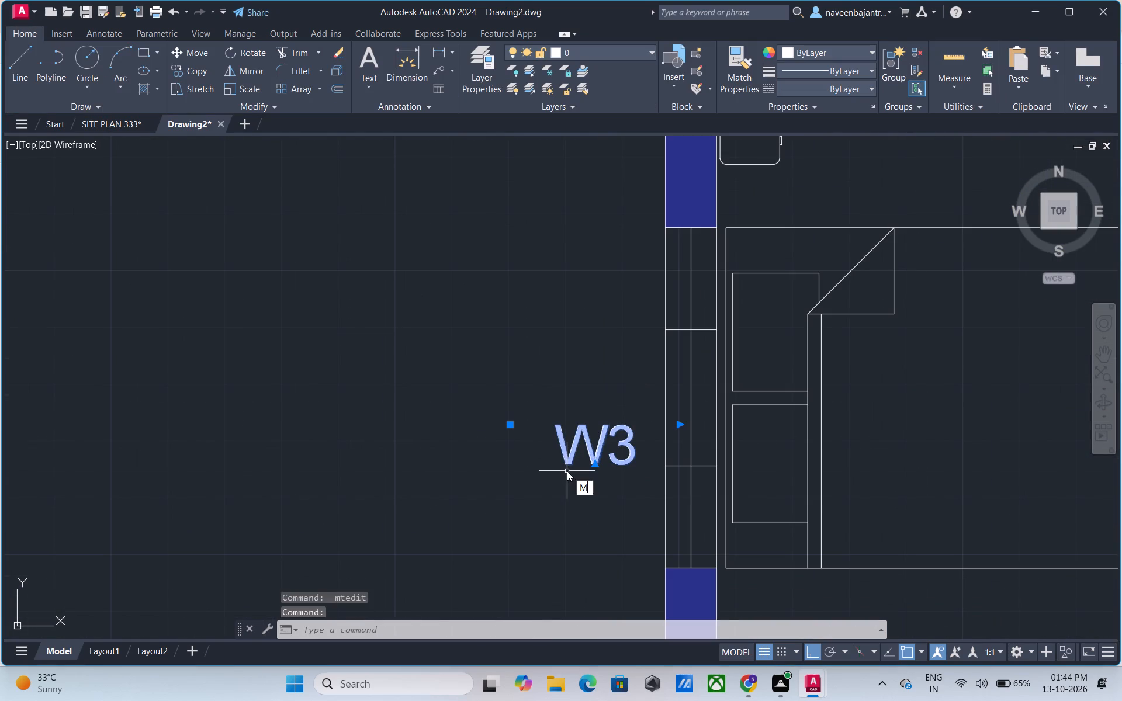
key("space")
left_click(590, 450)
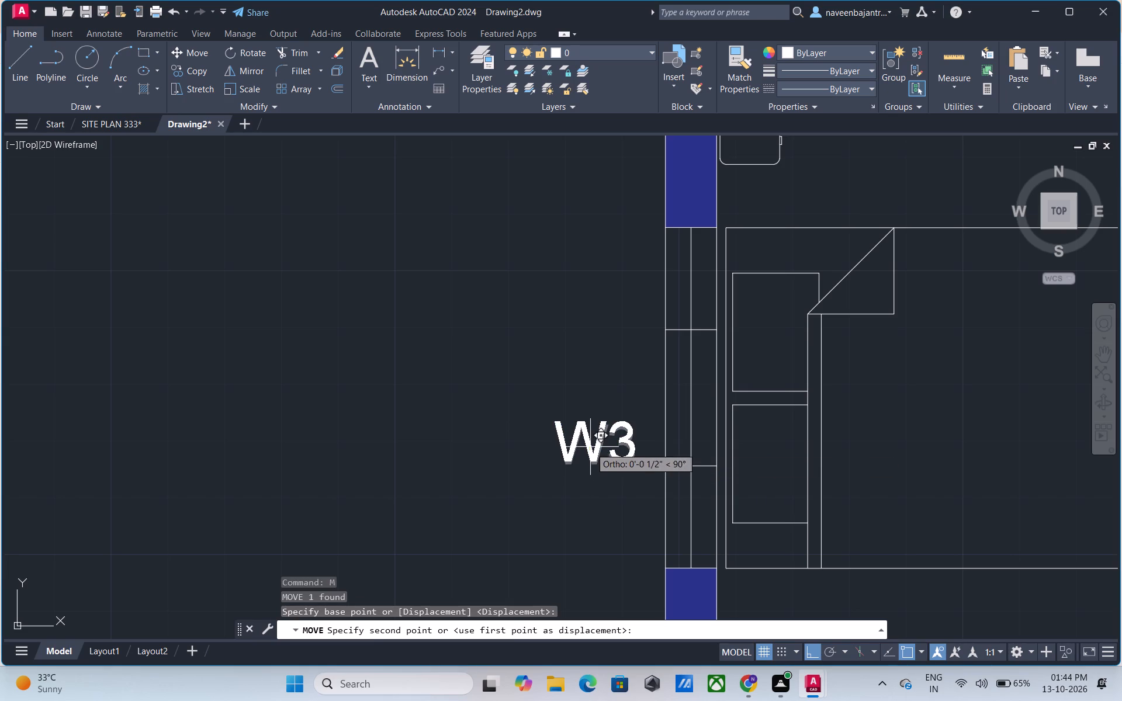
left_click(589, 403)
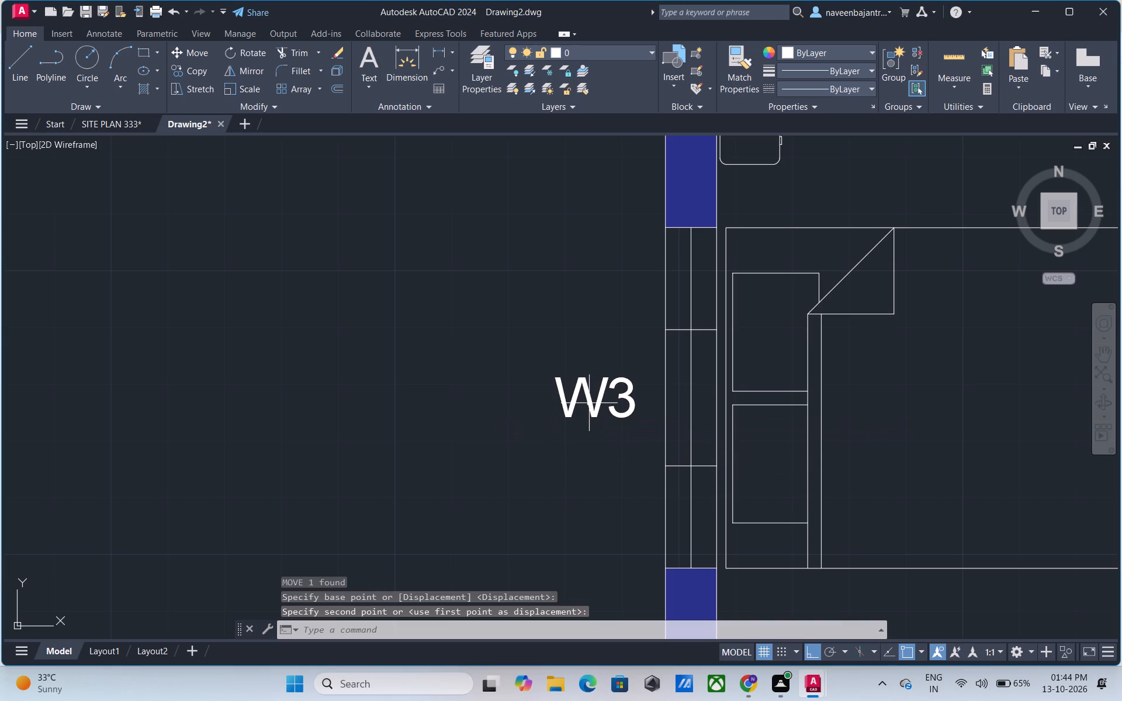
key("Escape")
Copy the W2 tag above the stove window straight down about 35'-1 1/2" to below the 320x320 bedroom's bottom-wall window.
scroll(589, 414, "down", 3)
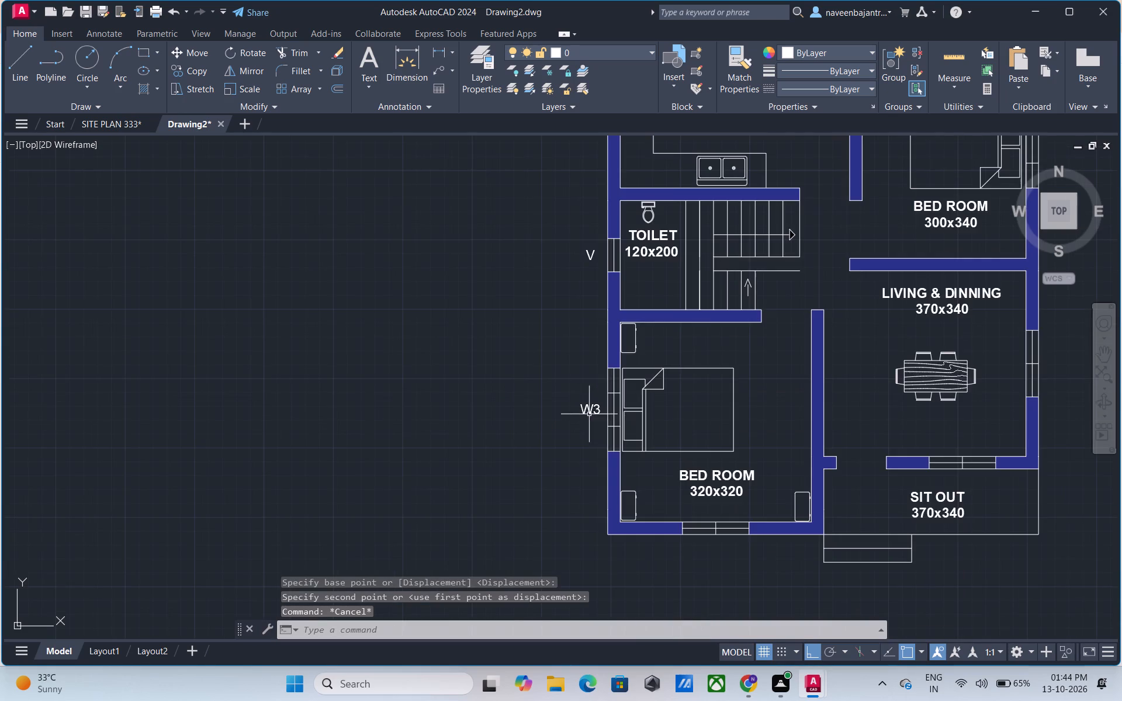
scroll(589, 414, "down", 2)
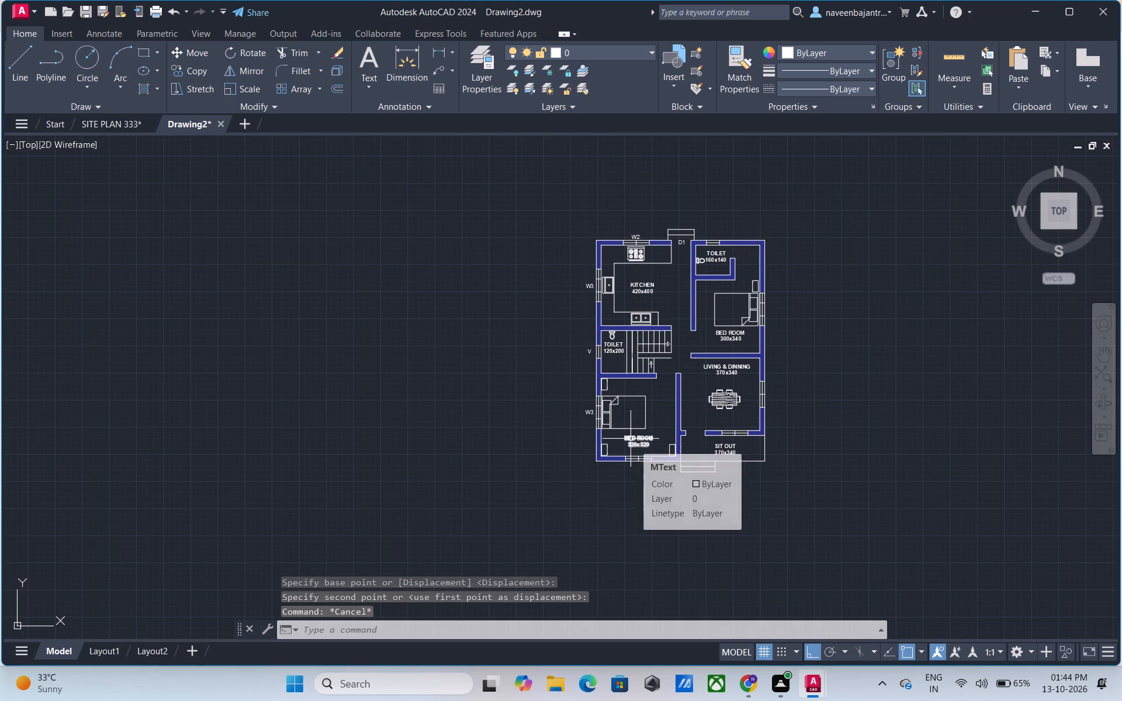
scroll(609, 221, "up", 2)
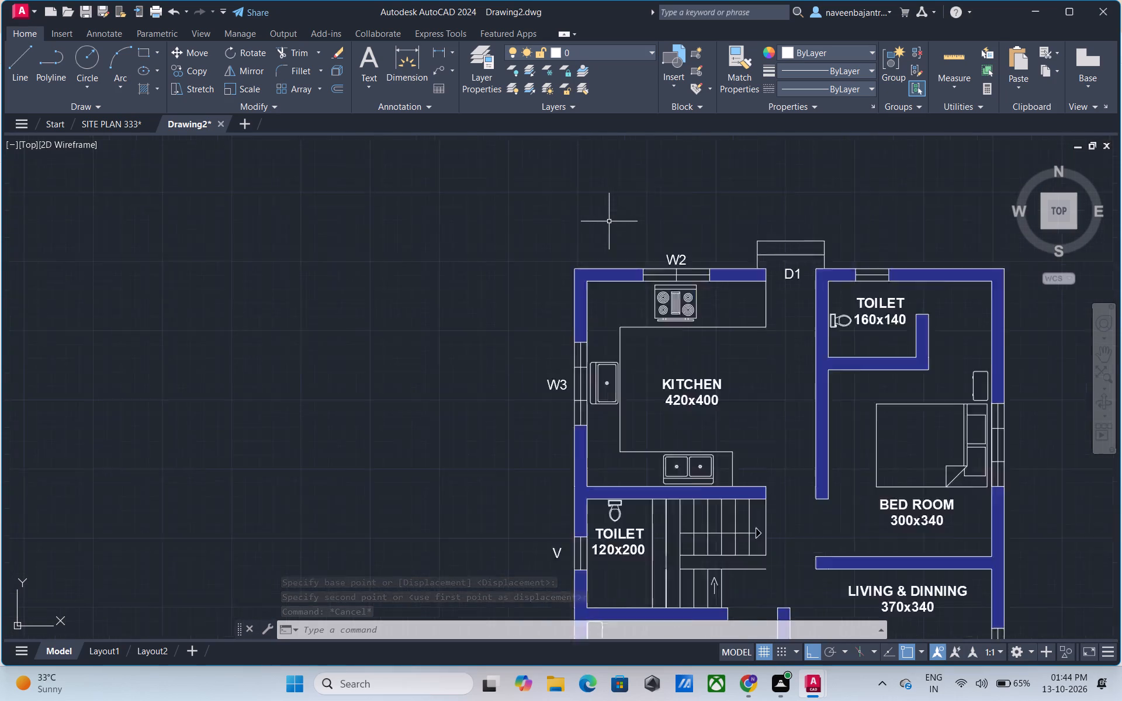
scroll(609, 221, "up", 1)
middle_click_drag(637, 256, 362, 133)
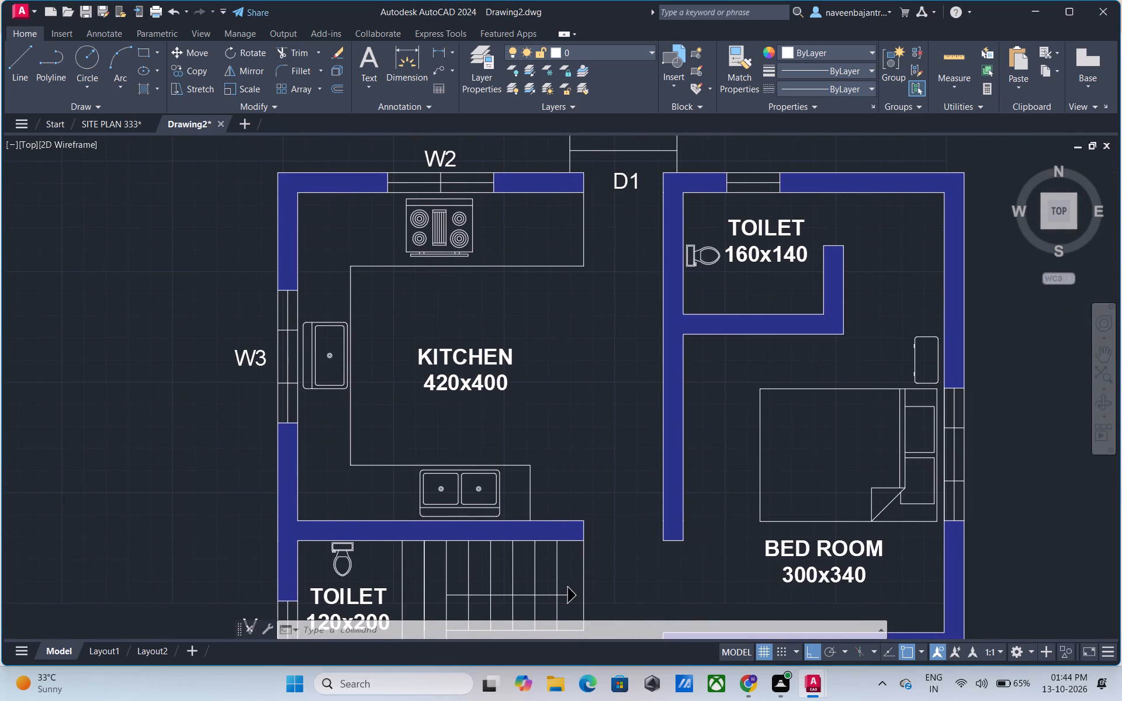
left_click(442, 157)
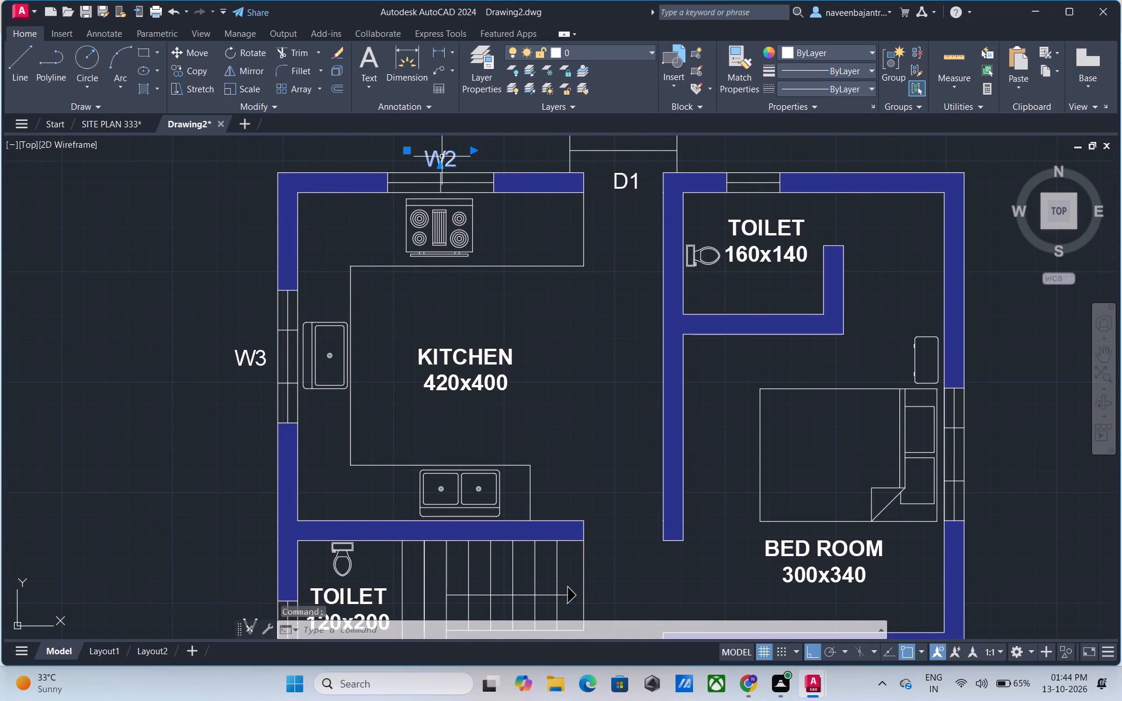
type("CO")
key("space")
left_click(442, 158)
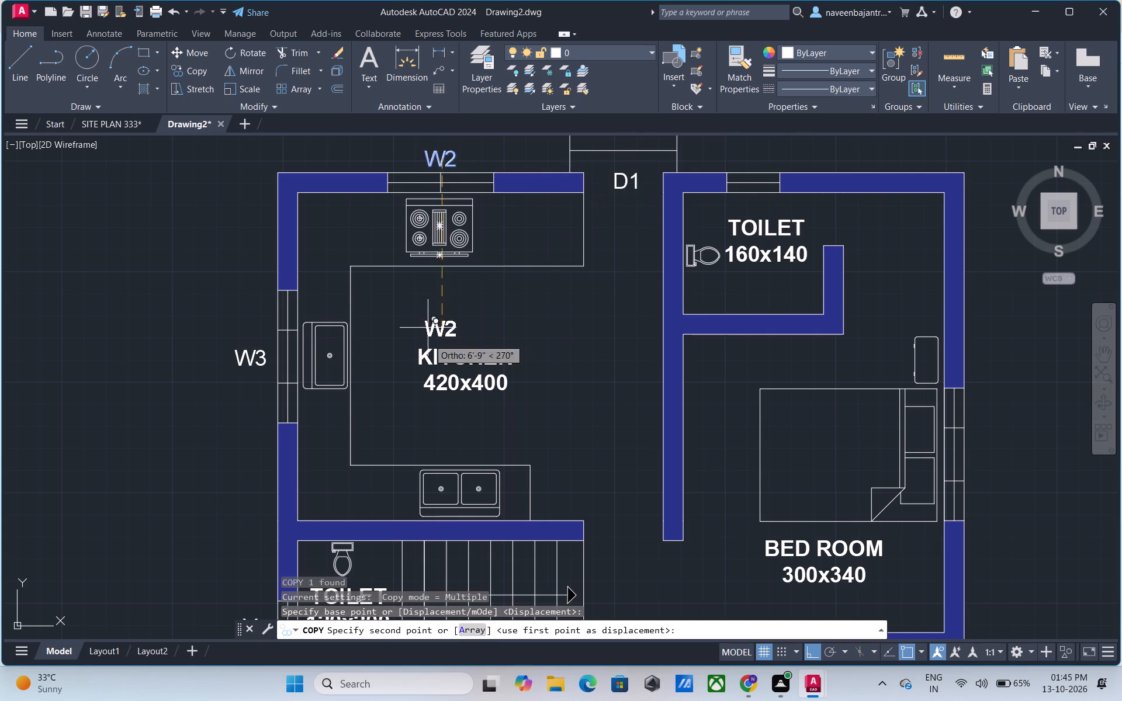
scroll(428, 353, "down", 3)
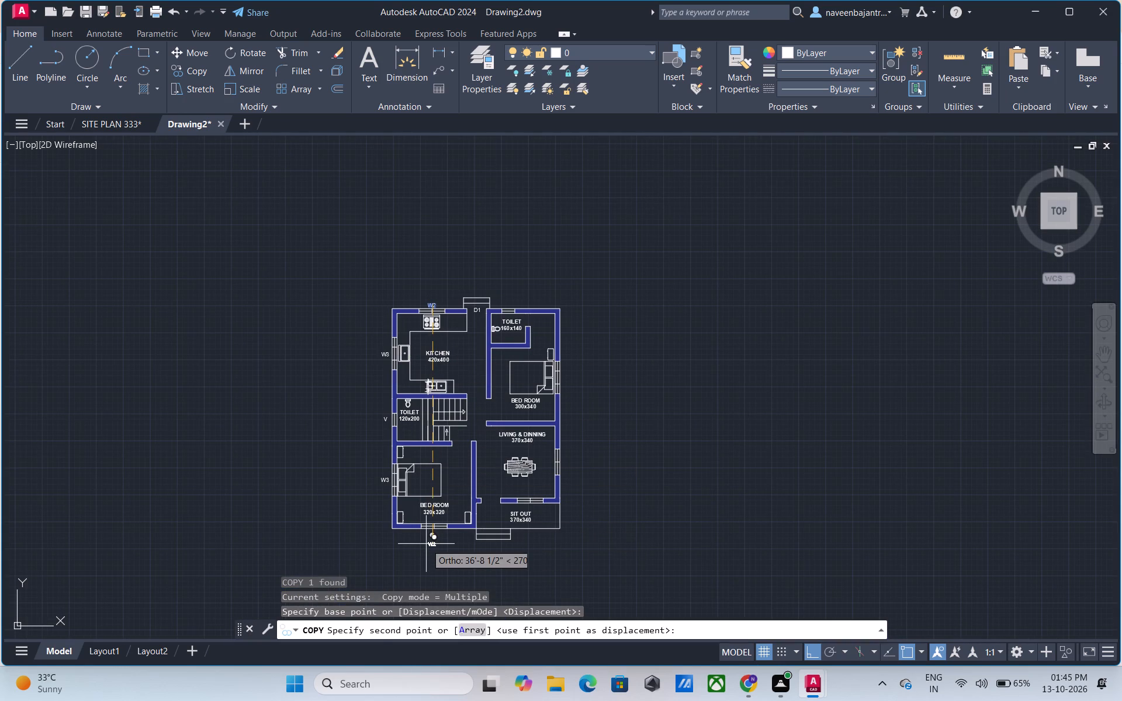
scroll(426, 544, "up", 3)
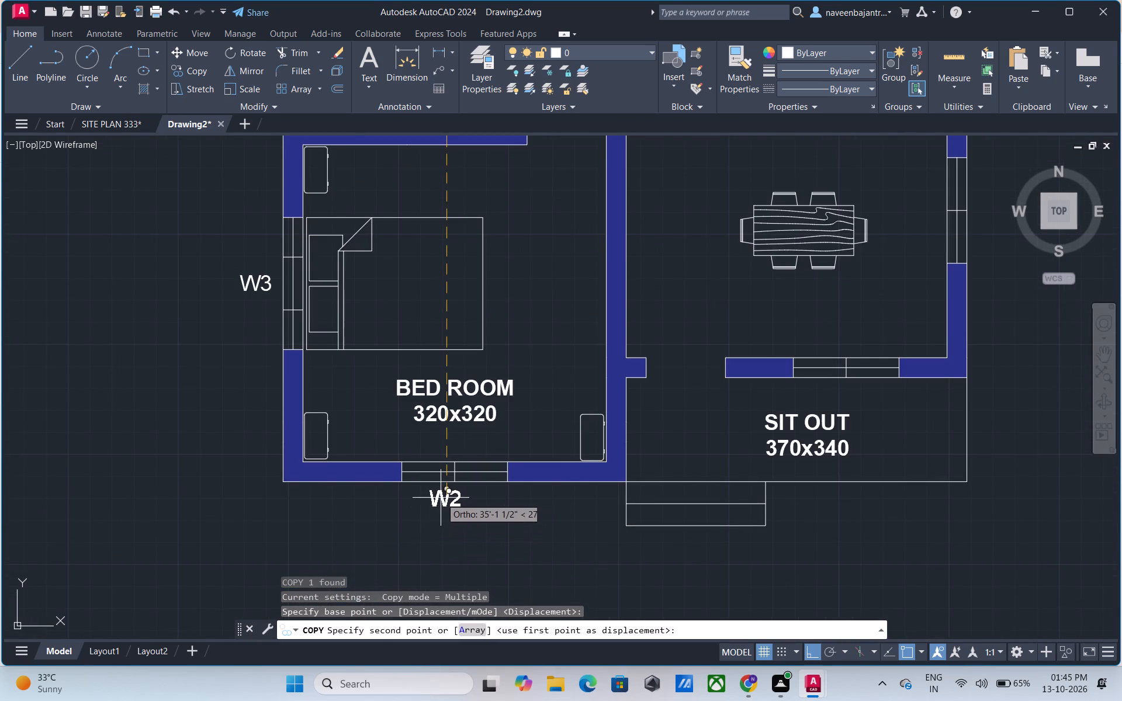
left_click(441, 497)
key("Escape")
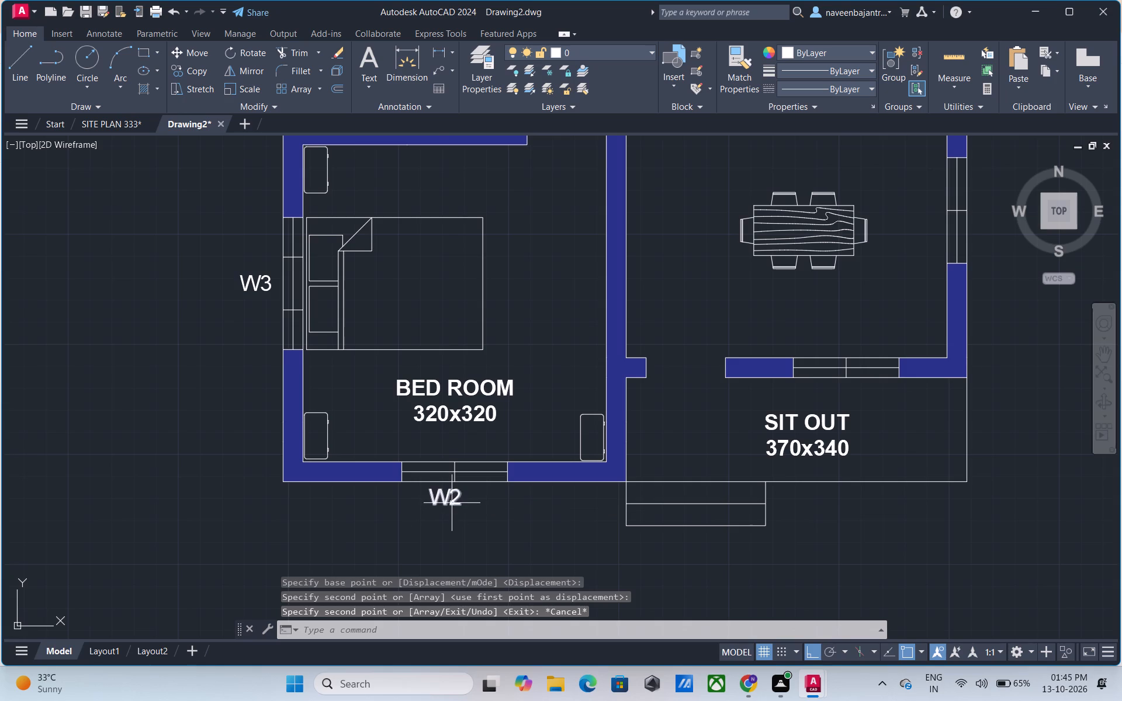
Move the W2 tag below the 320x320 bedroom about 3 1/2" horizontally to the right, centring it under the window.
left_click(452, 502)
type("M")
key("space")
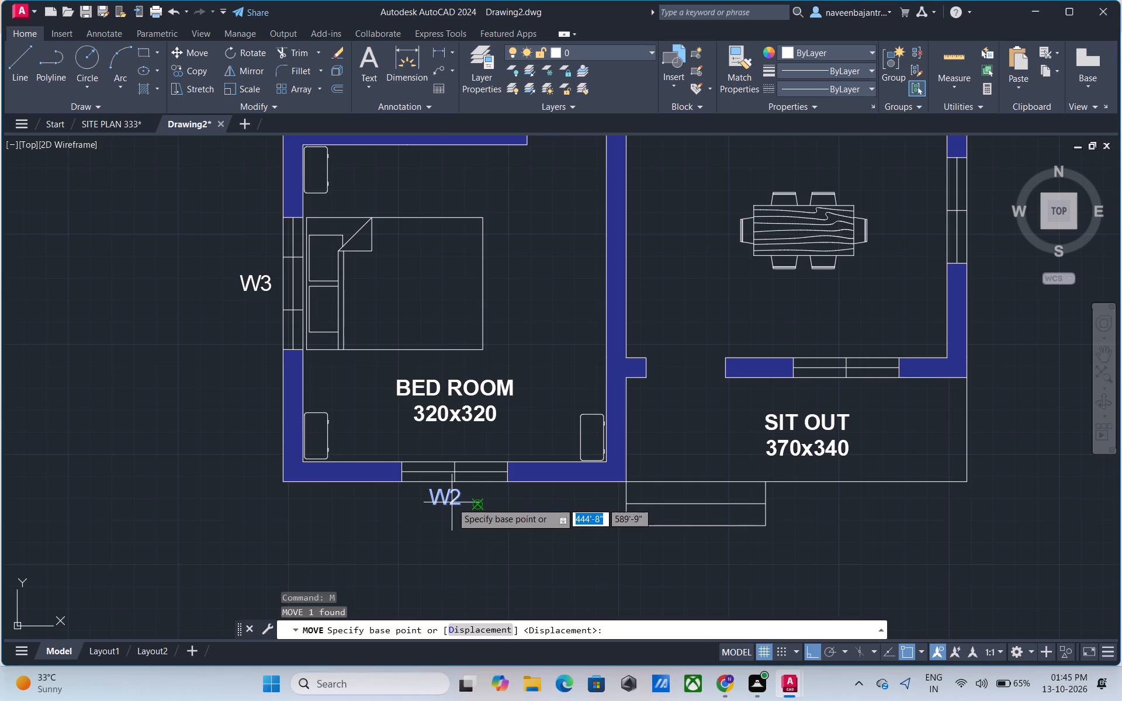
left_click(452, 502)
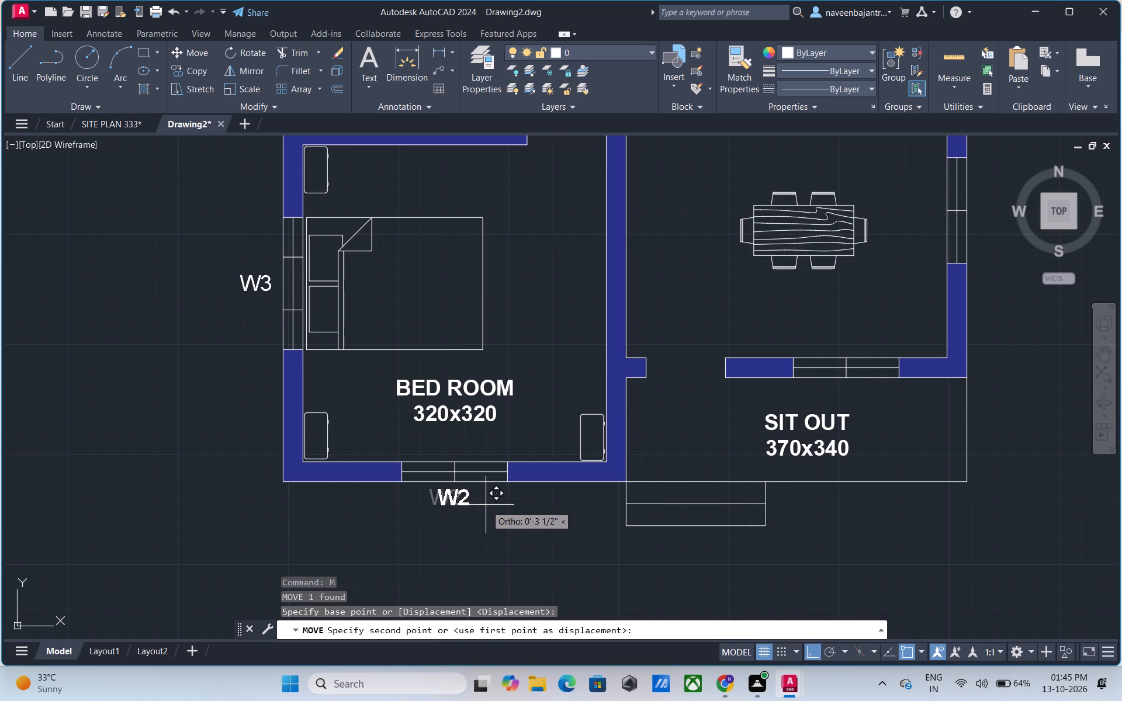
left_click(487, 505)
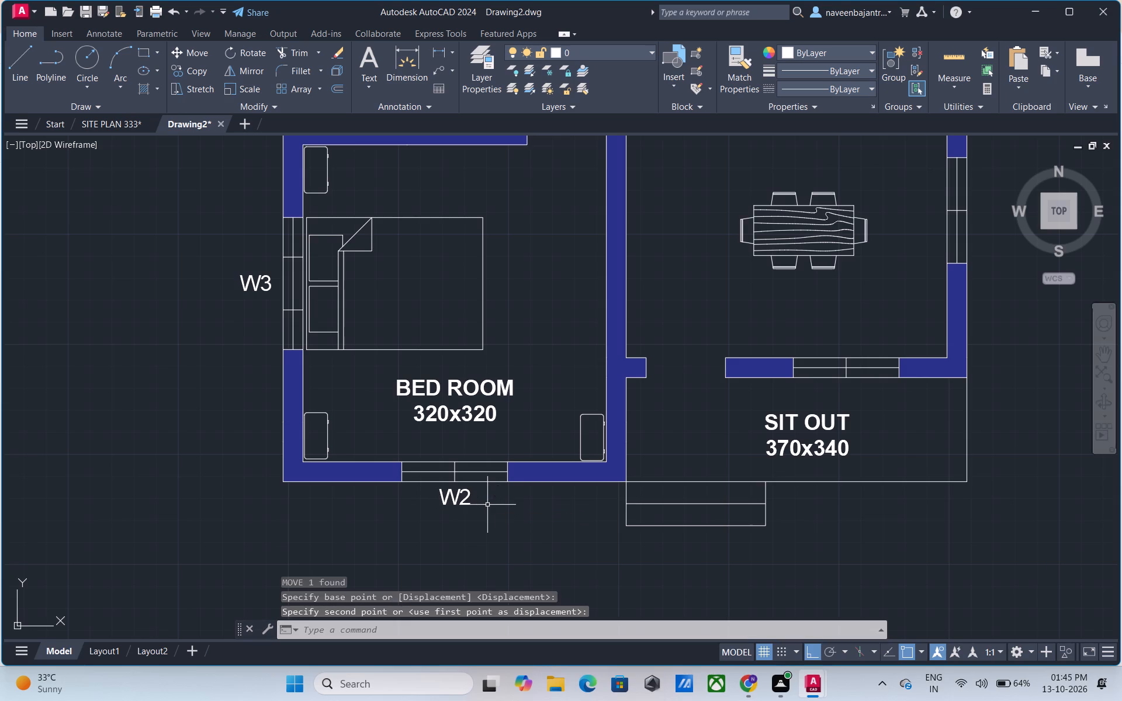
key("Escape")
With Ortho off, copy the W2 tag from below the 320x320 bedroom to just beneath the window between living and sit-out.
scroll(480, 516, "down", 2)
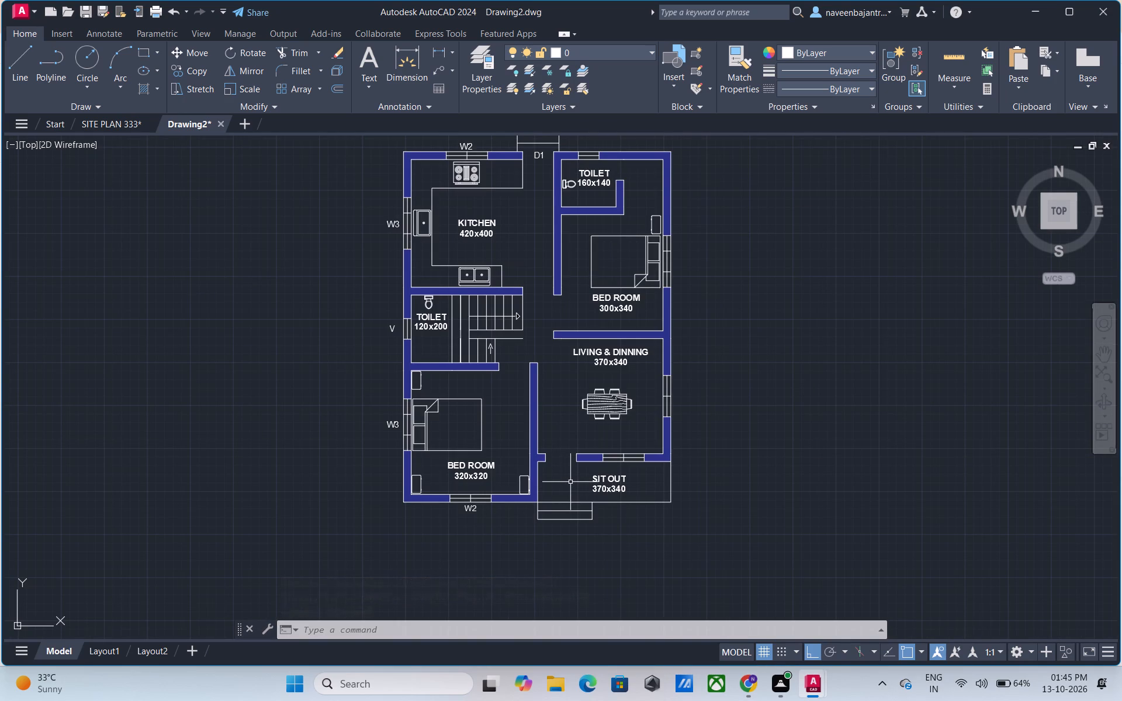
middle_click_drag(570, 482, 460, 502)
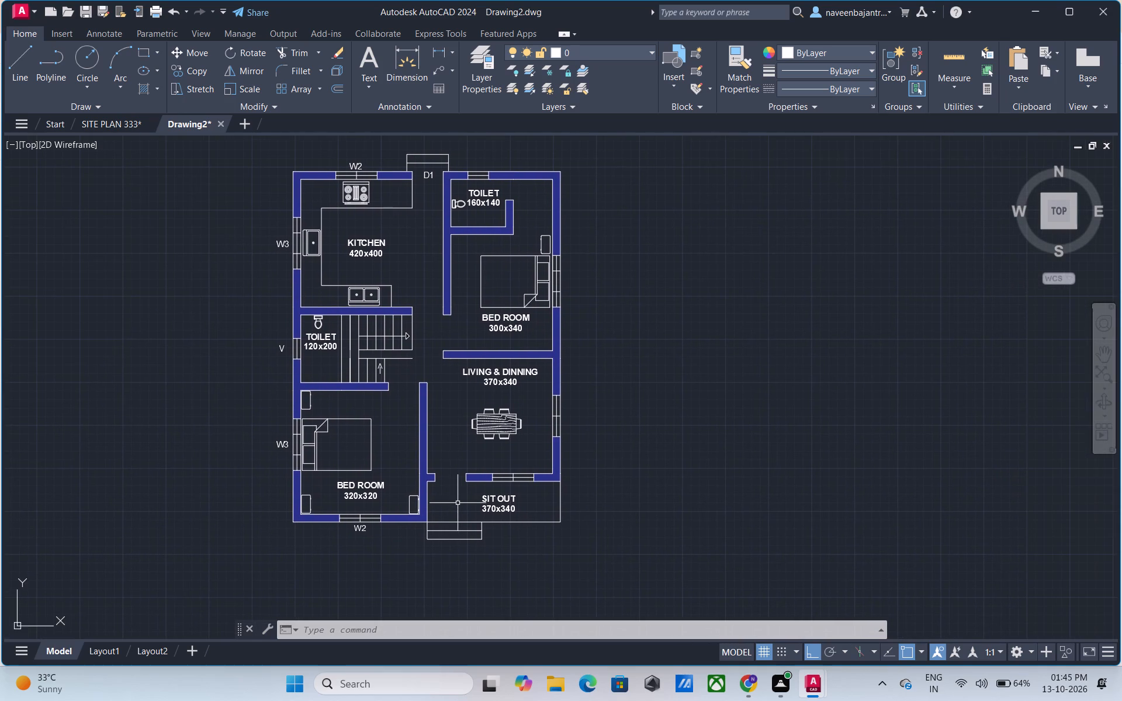
scroll(458, 503, "up", 2)
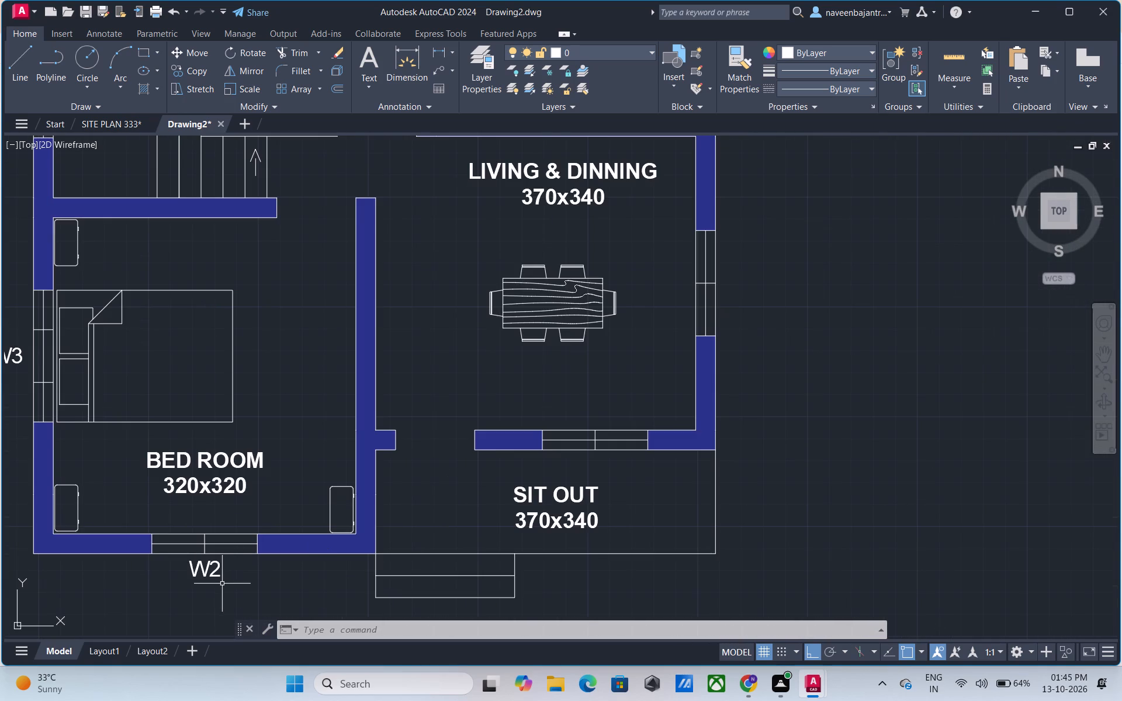
left_click(217, 575)
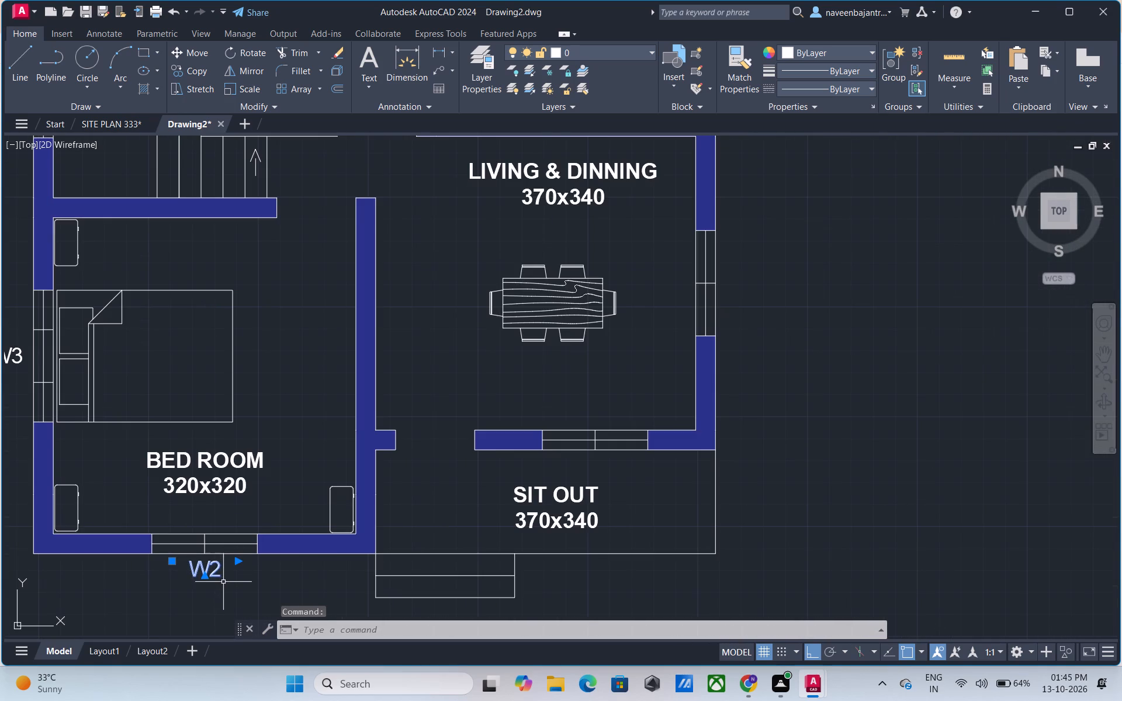
key("c")
key("o")
key("space")
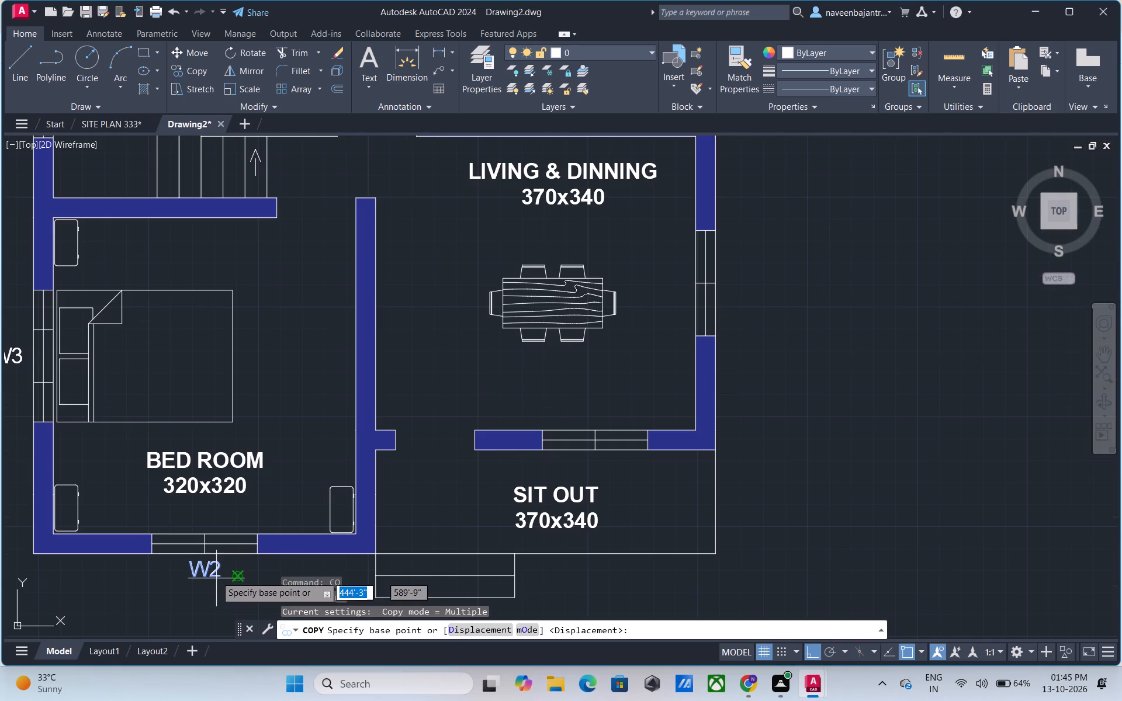
left_click(215, 573)
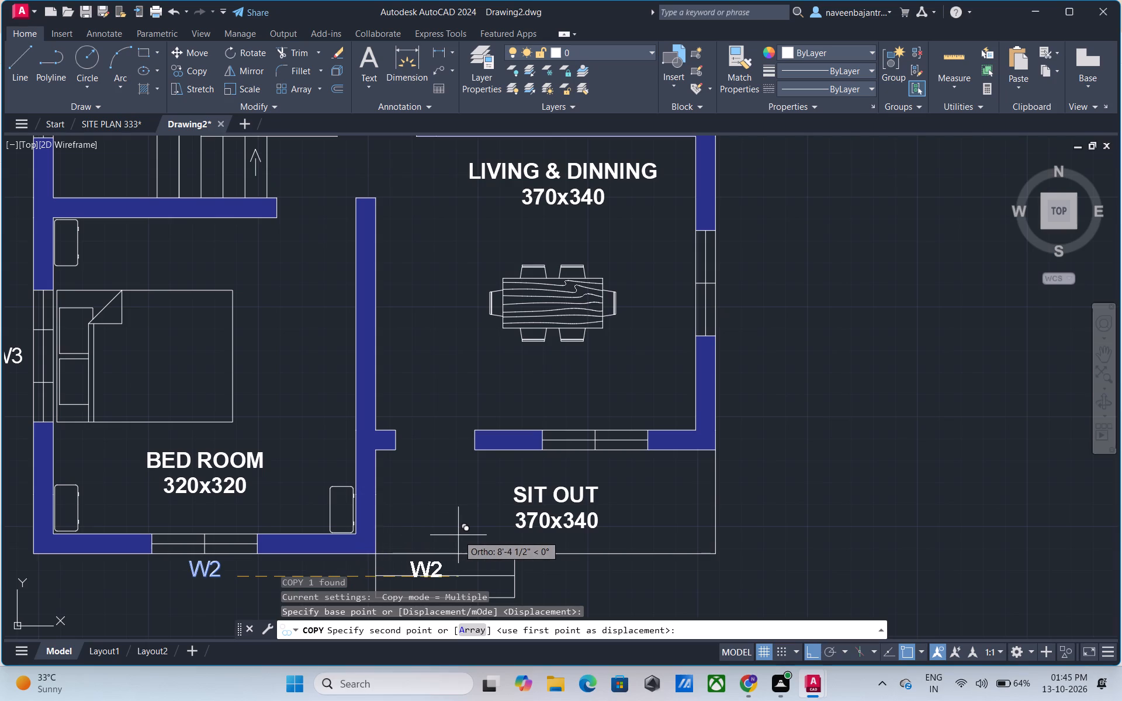
key("F8")
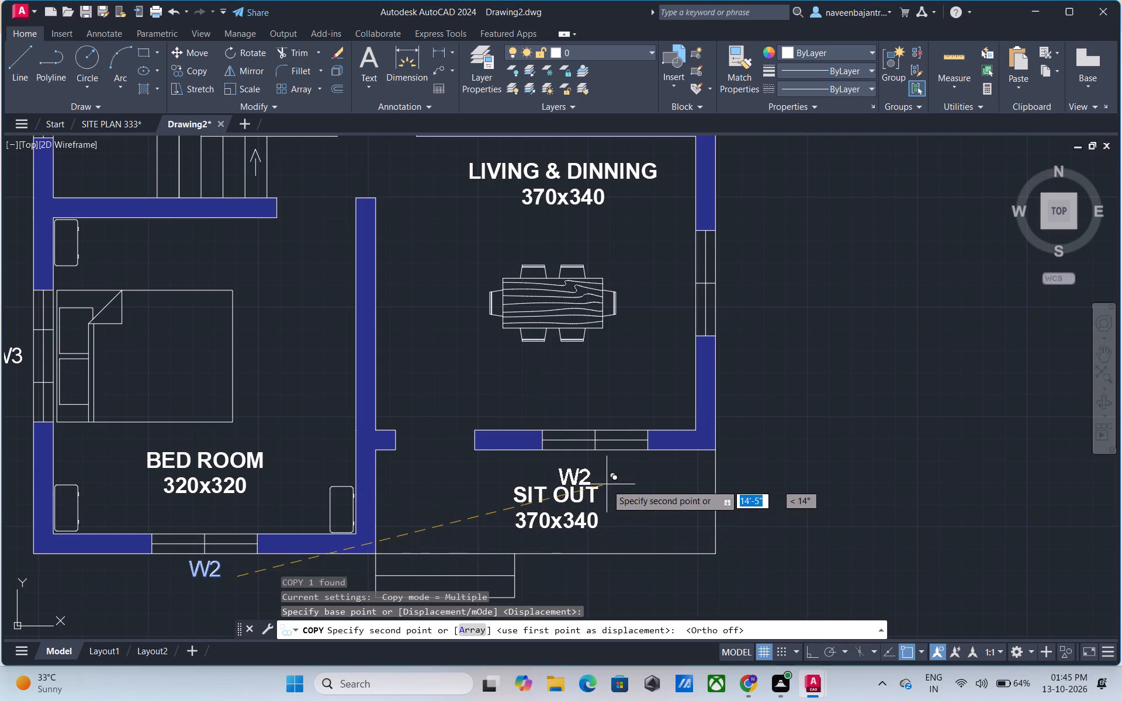
scroll(621, 477, "up", 4)
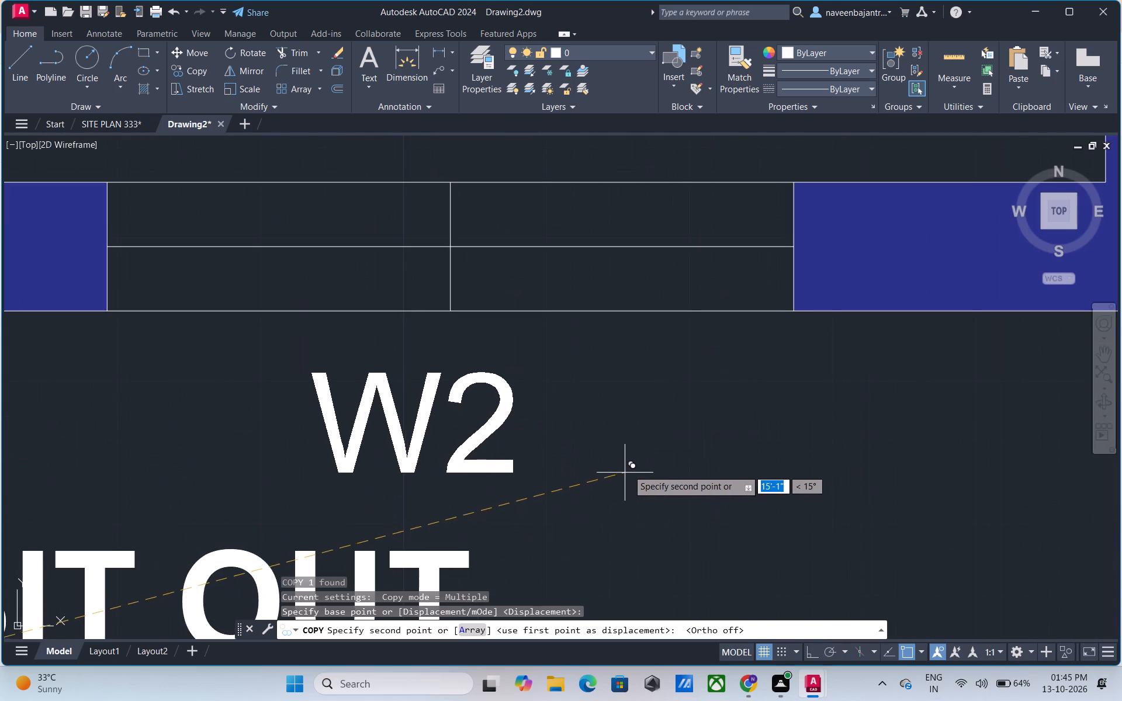
left_click(653, 436)
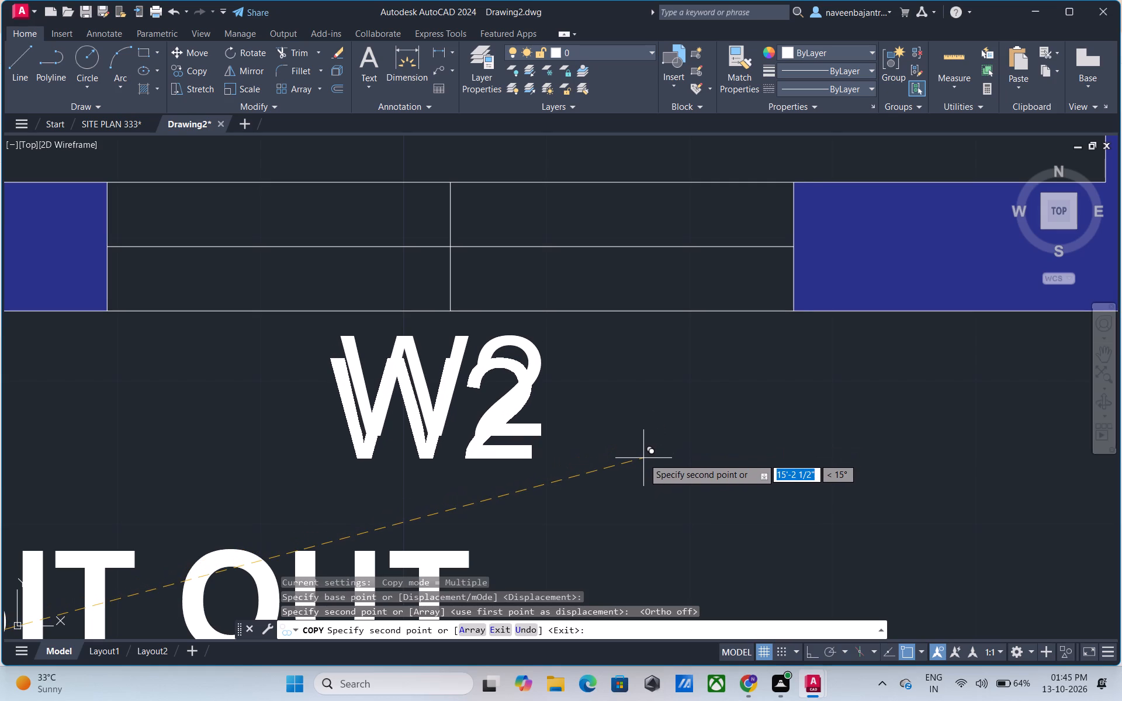
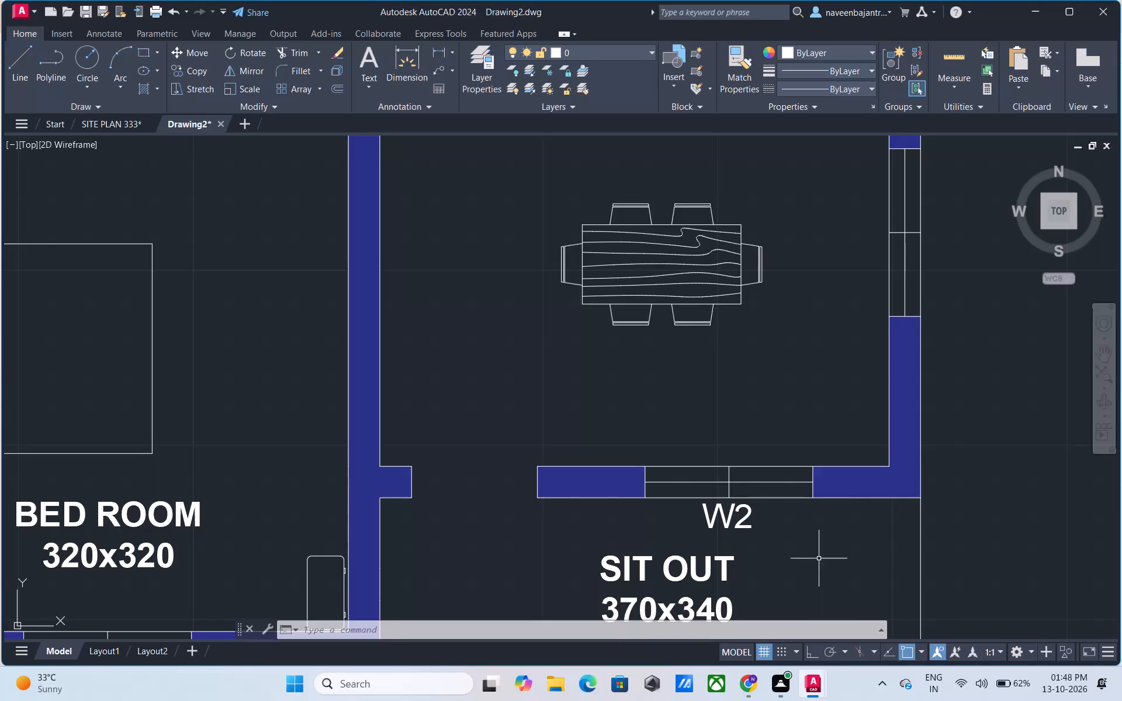
Copy the V tag beside the 120x200 toilet about 25'-11" to just above the 160x140 toilet's top-wall ventilator.
scroll(826, 454, "down", 3)
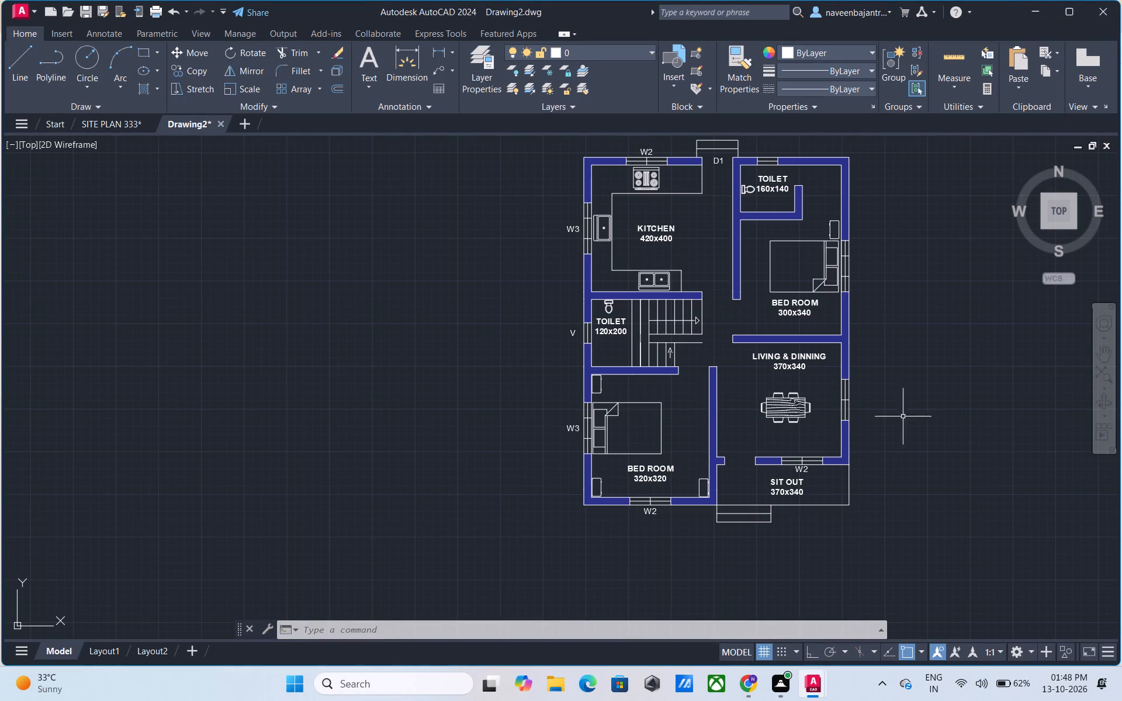
middle_click_drag(926, 373, 922, 398)
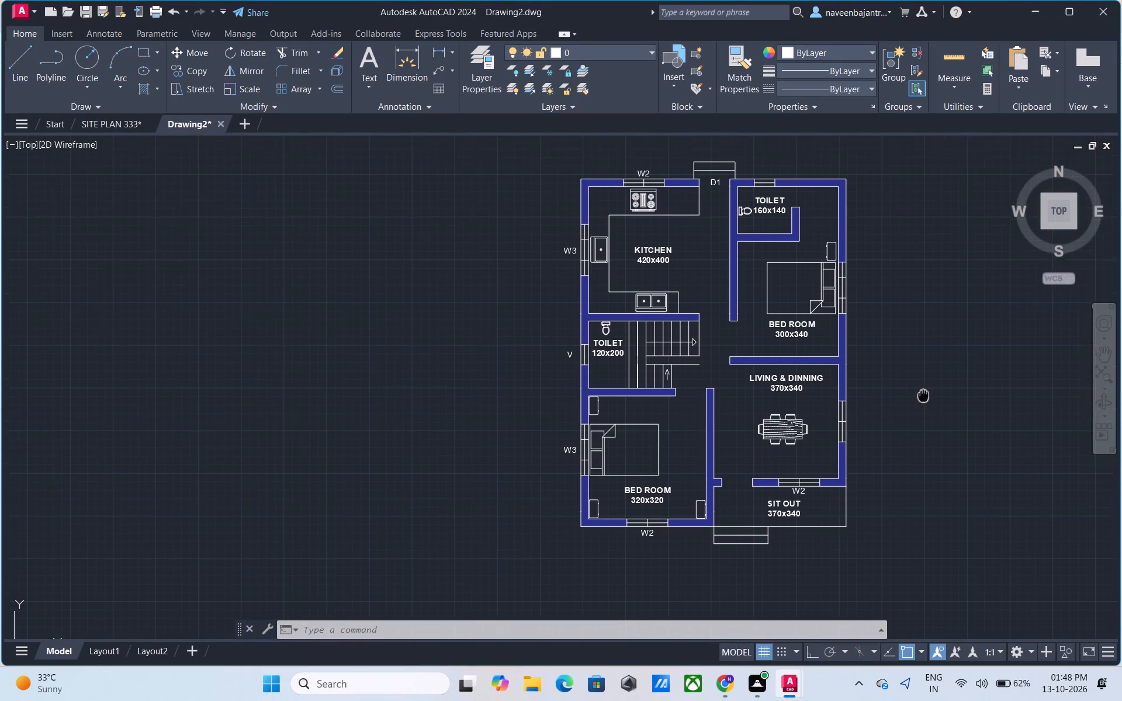
middle_click_drag(922, 398, 832, 491)
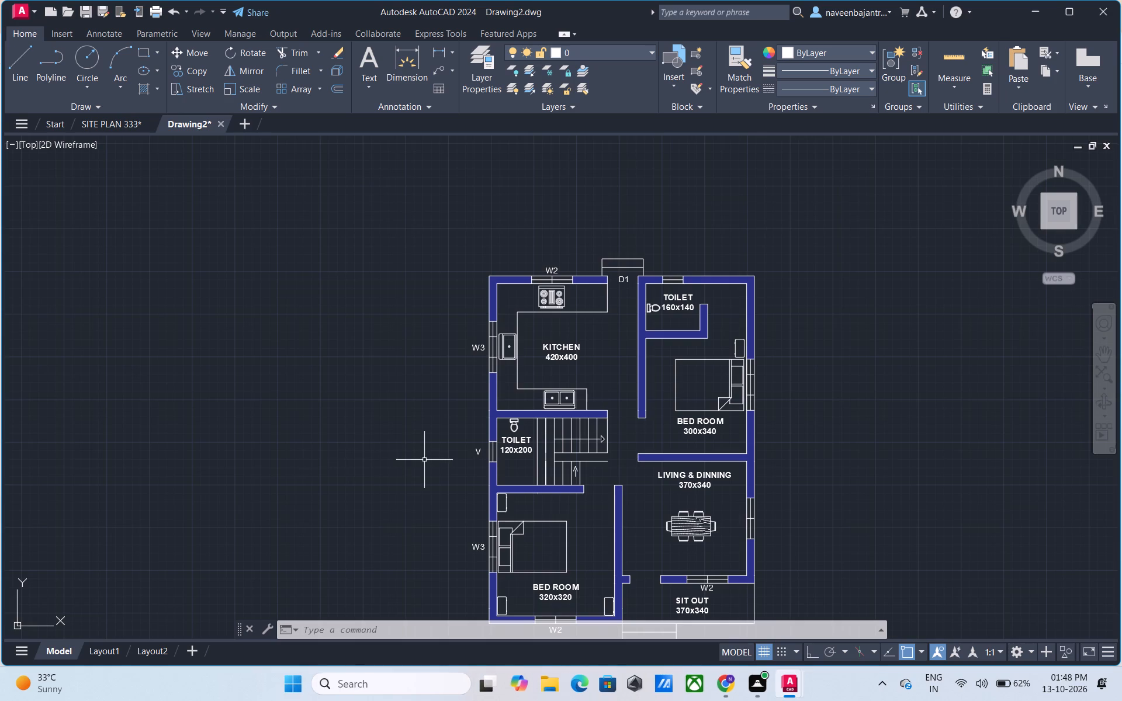
scroll(429, 460, "up", 2)
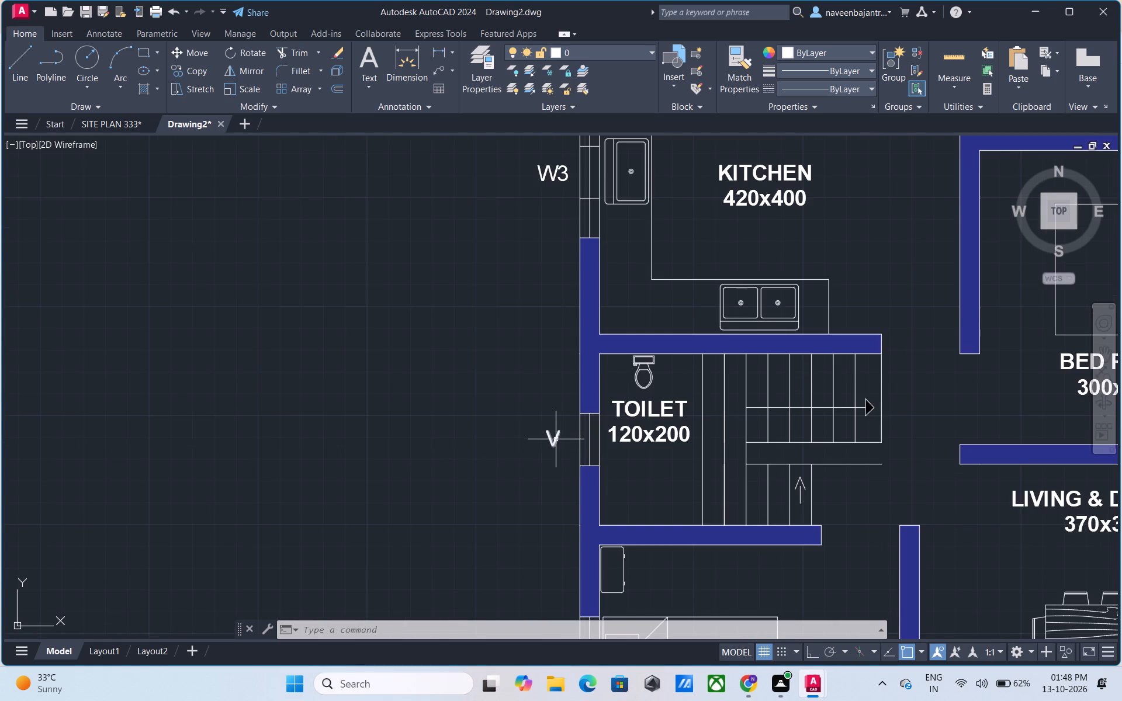
left_click(555, 440)
type("CO")
key("space")
left_click(553, 446)
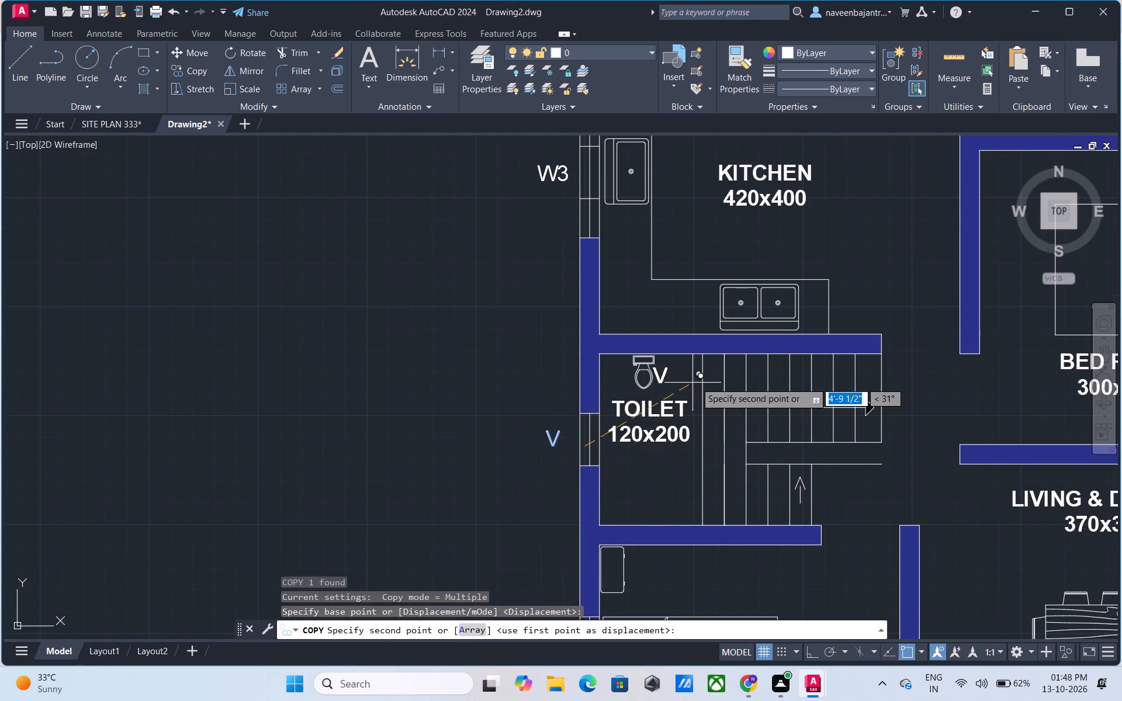
scroll(720, 373, "down", 2)
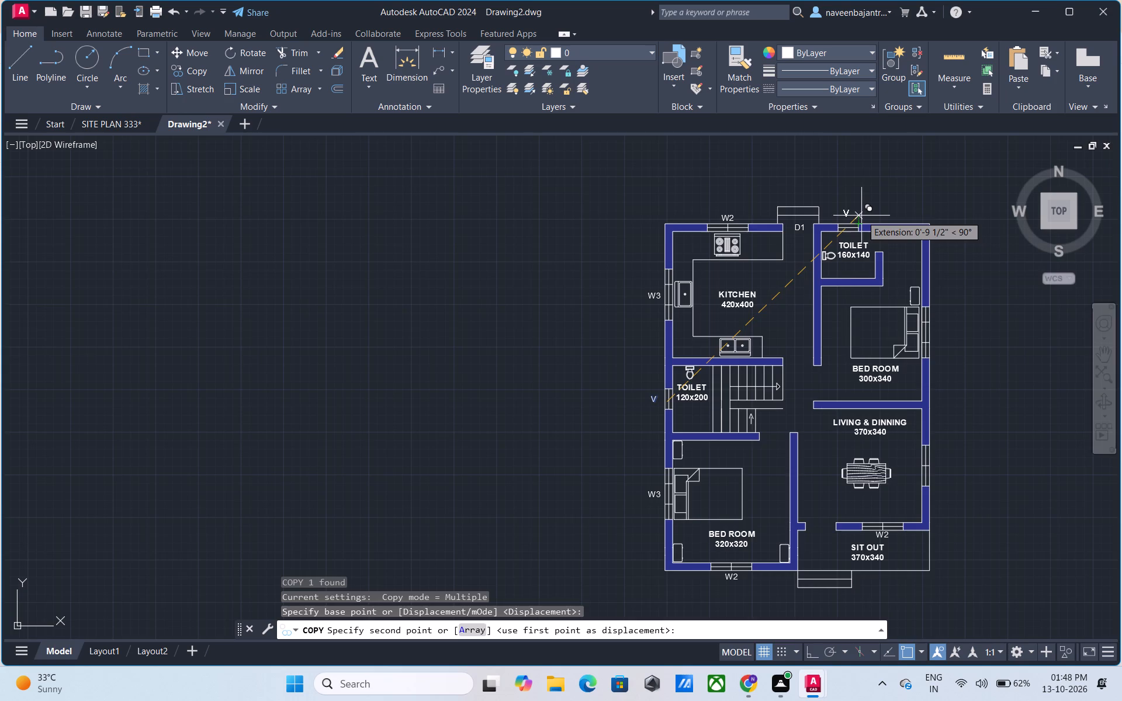
scroll(861, 216, "up", 5)
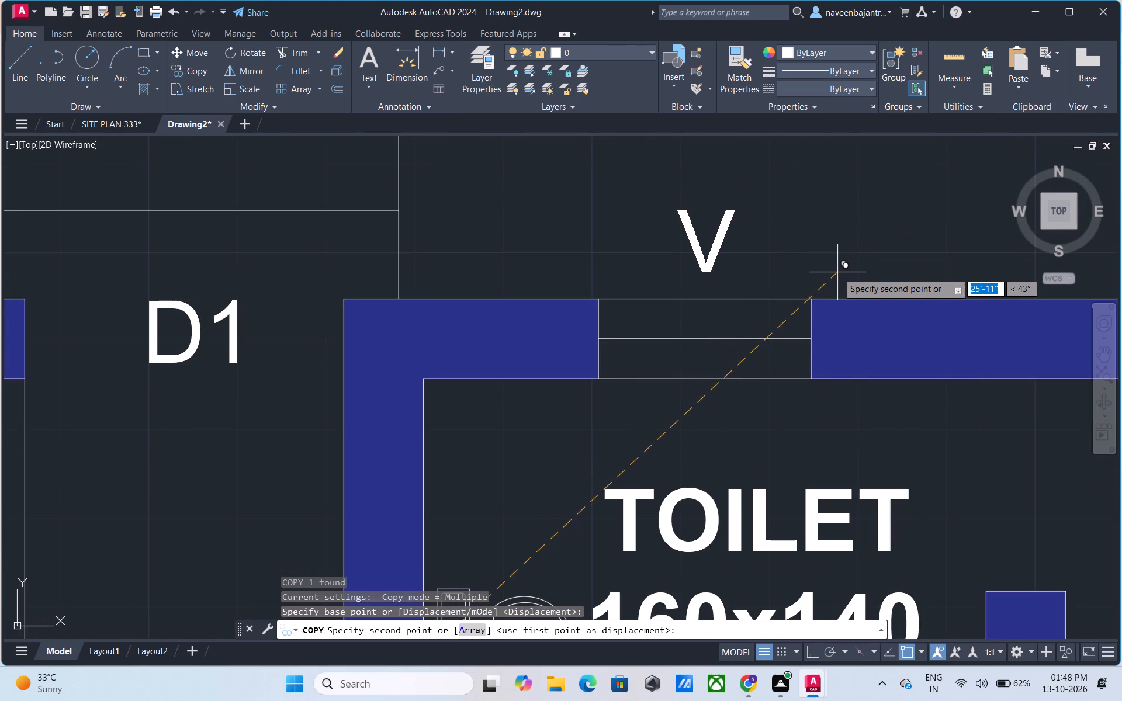
left_click(837, 272)
key("Escape")
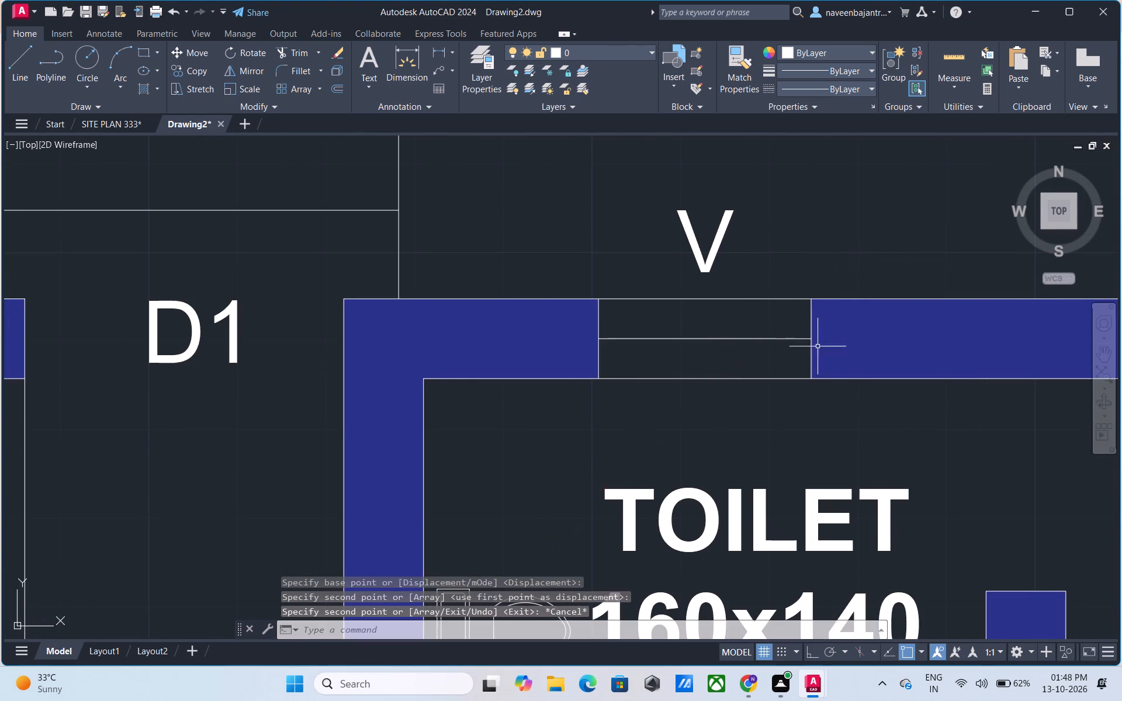
Copy the kitchen's W3 tag about 28' across the plan to just outside the 300x340 bedroom's right-wall window.
scroll(818, 377, "down", 4)
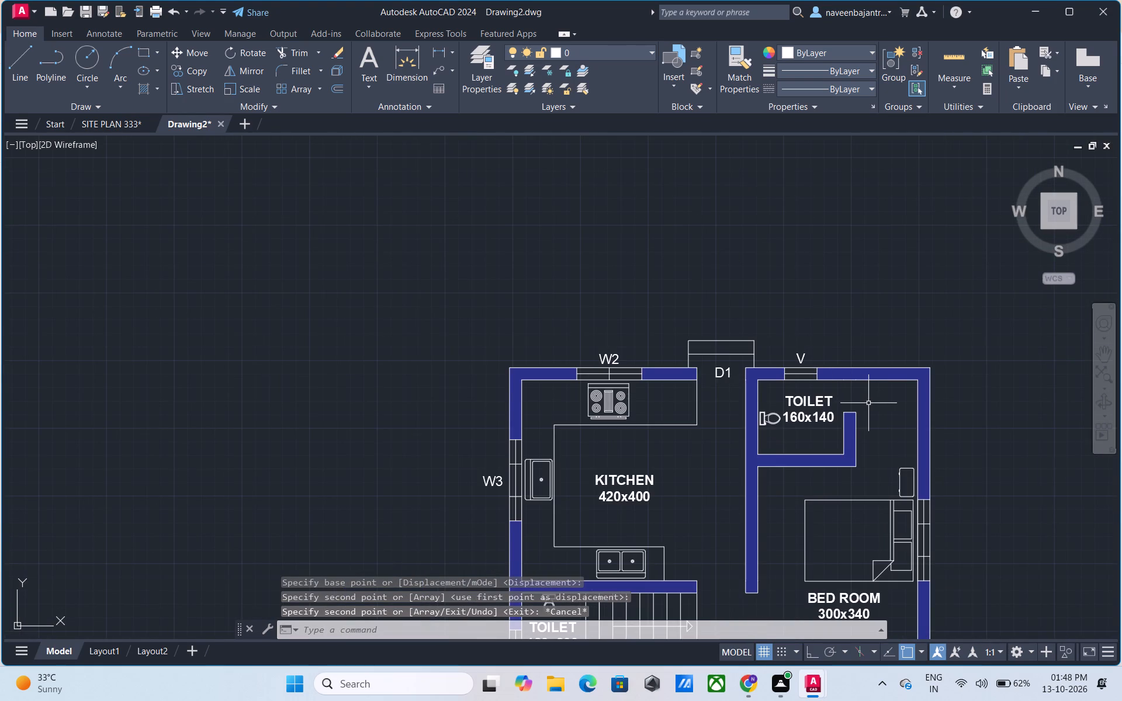
middle_click_drag(890, 433, 726, 318)
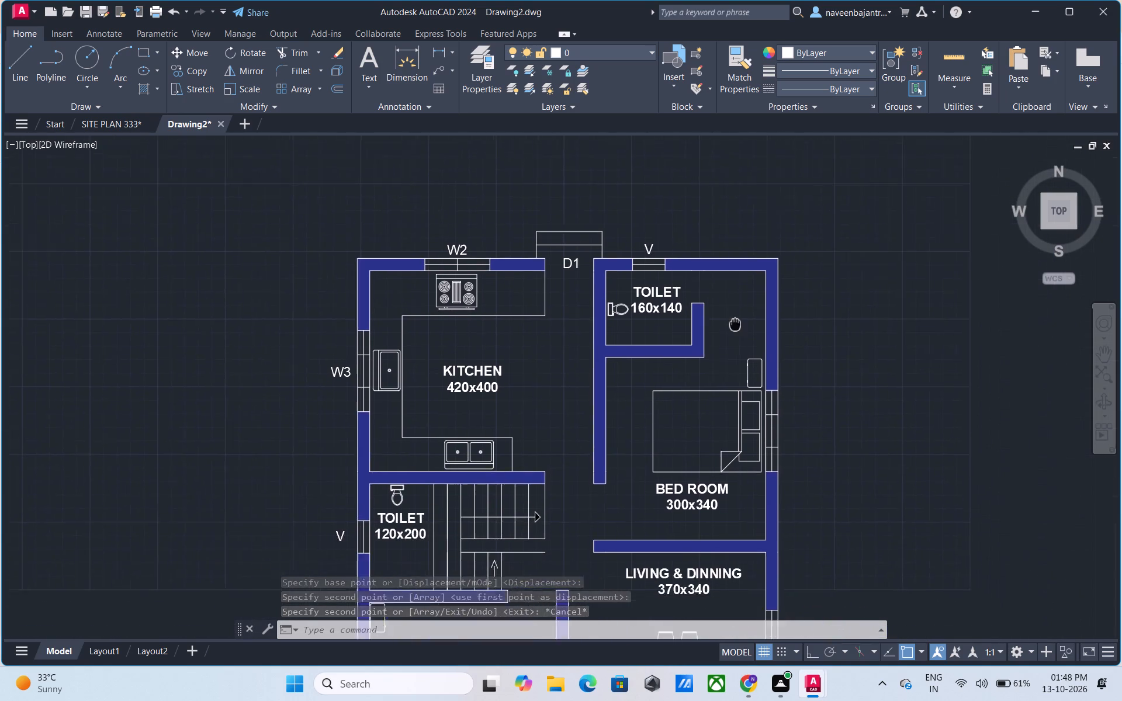
middle_click_drag(726, 318, 629, 277)
middle_click(629, 277)
scroll(809, 368, "down", 1)
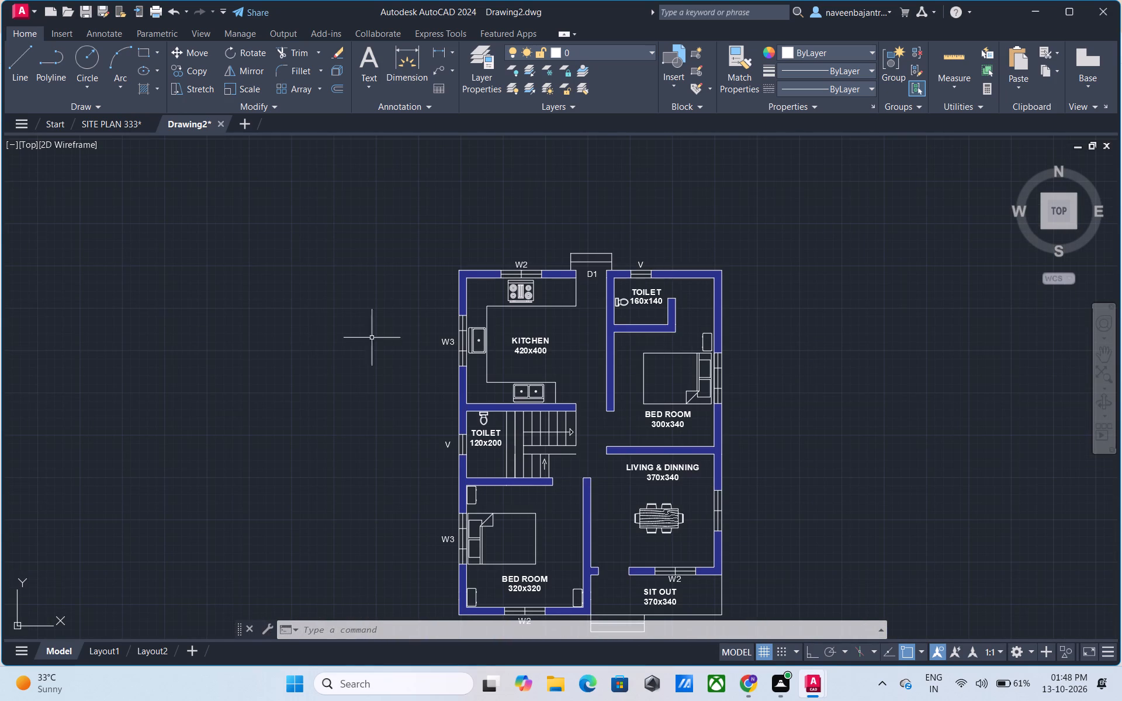
left_click(445, 342)
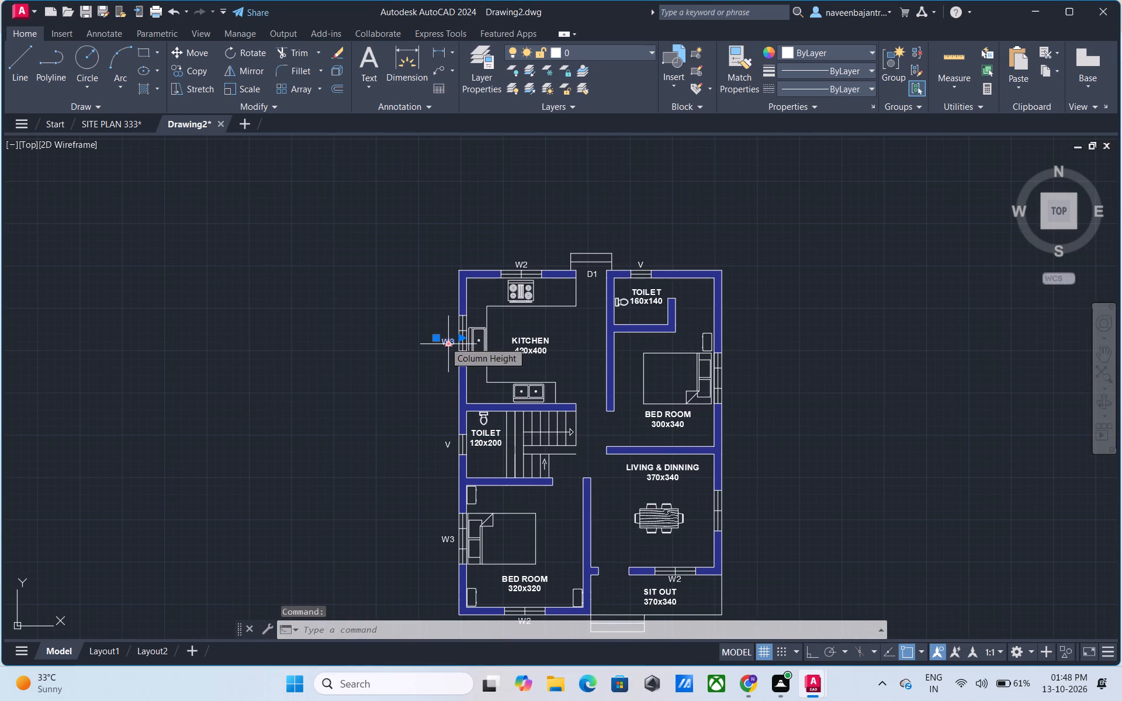
type("CO")
key("space")
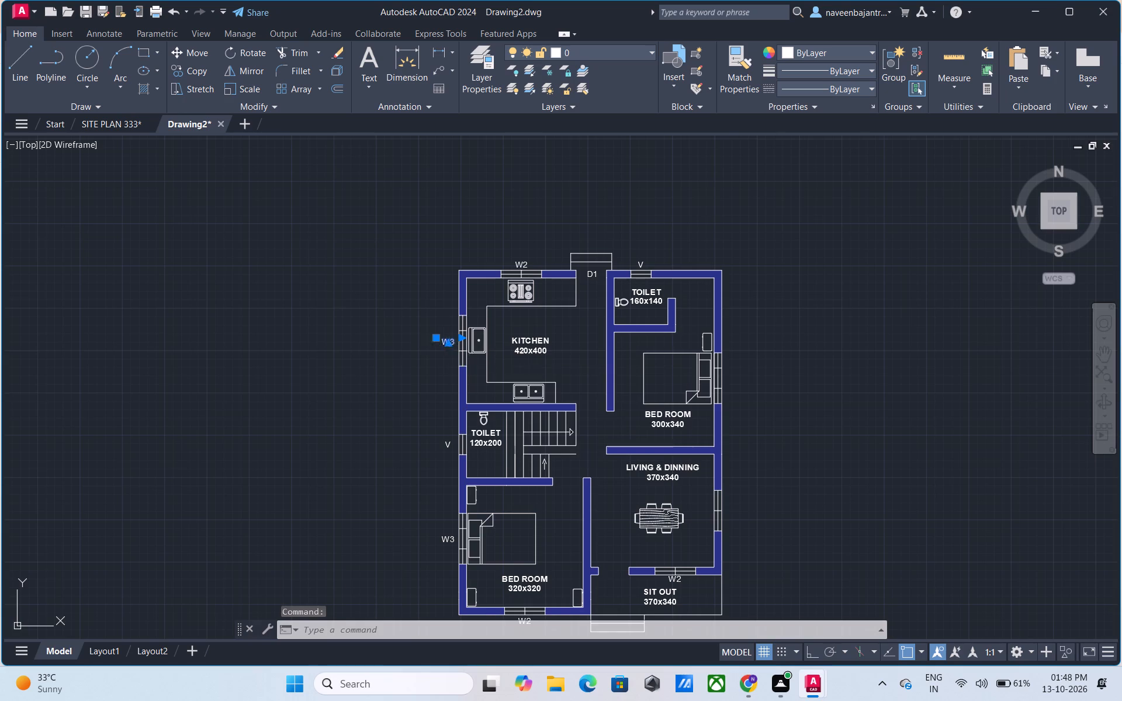
left_click(445, 342)
scroll(744, 359, "up", 3)
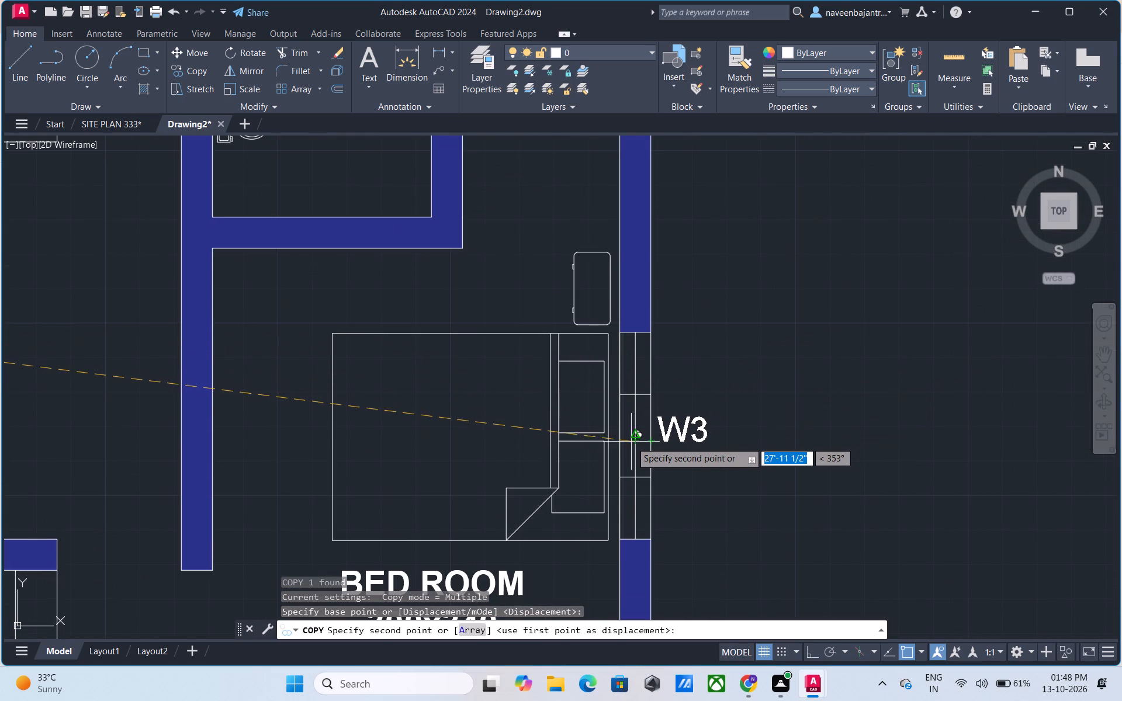
scroll(638, 446, "up", 1)
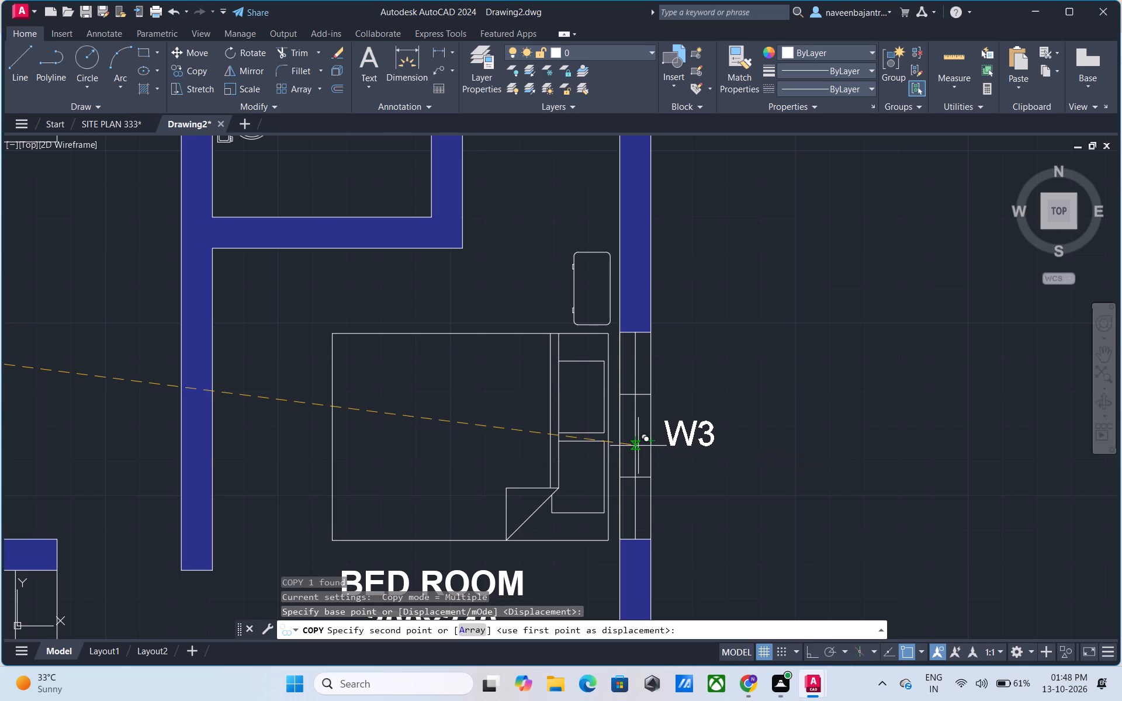
scroll(638, 446, "up", 3)
left_click(636, 445)
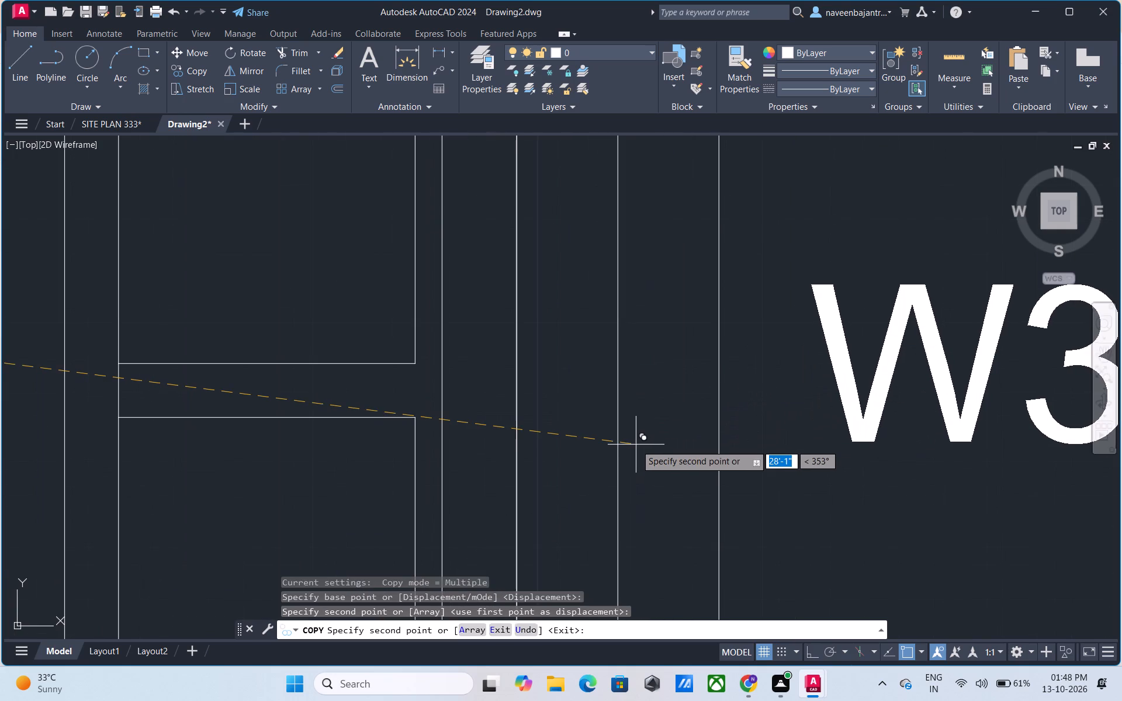
key("Escape")
Copy the W3 tag beside the 300x340 bedroom about 13'-1" down to the living and dining room's right-wall window.
scroll(636, 445, "down", 7)
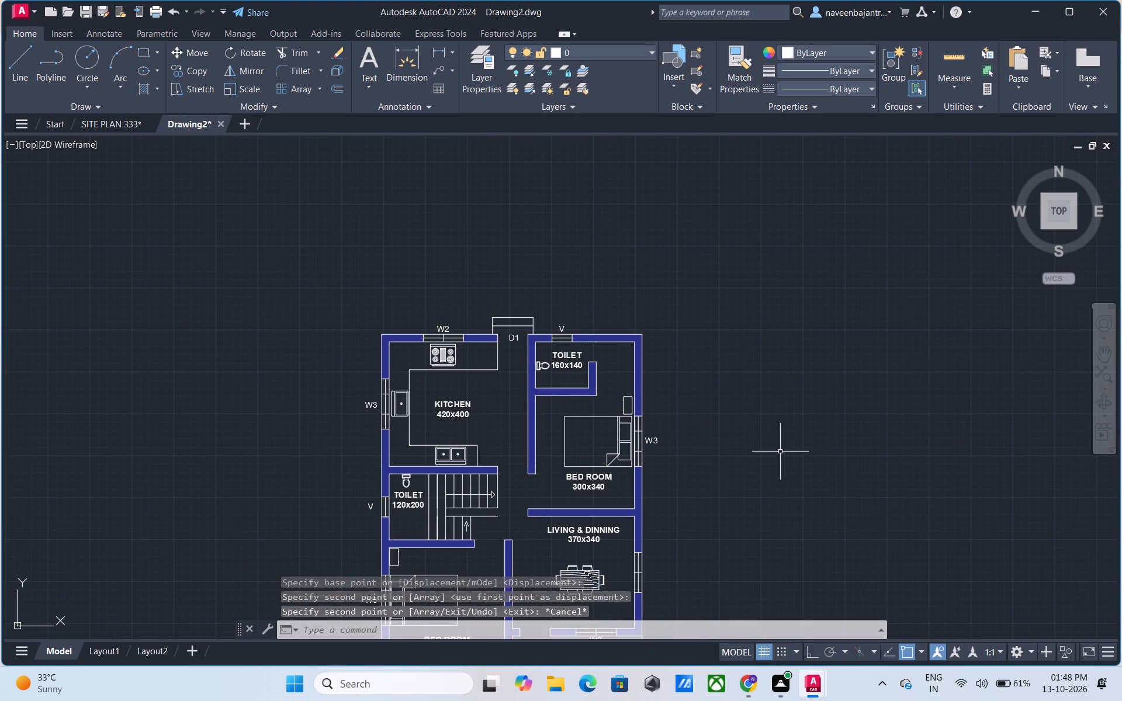
middle_click_drag(766, 466, 754, 402)
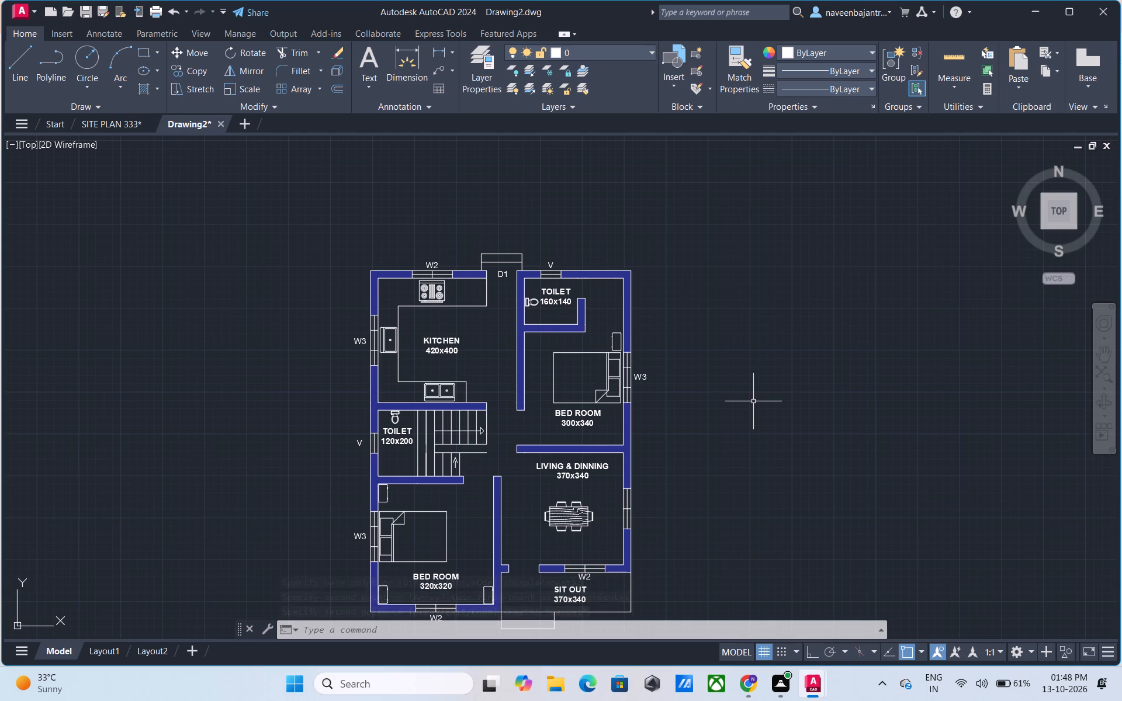
scroll(702, 448, "up", 2)
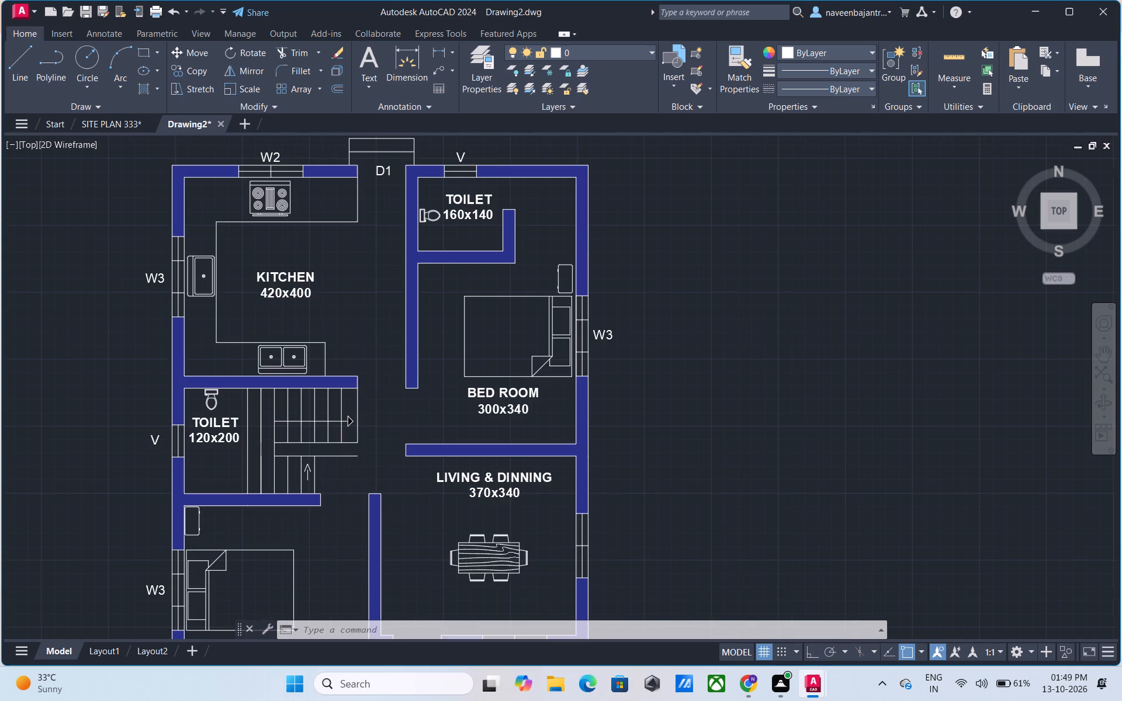
left_click(542, 271)
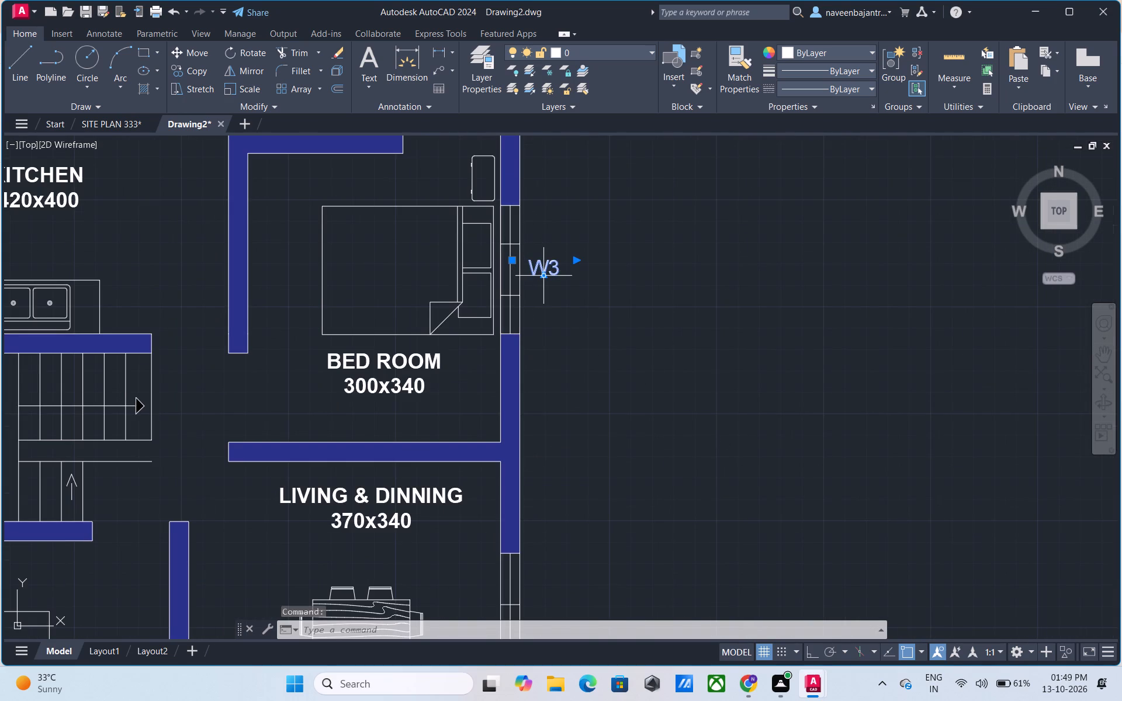
type("CO")
key("space")
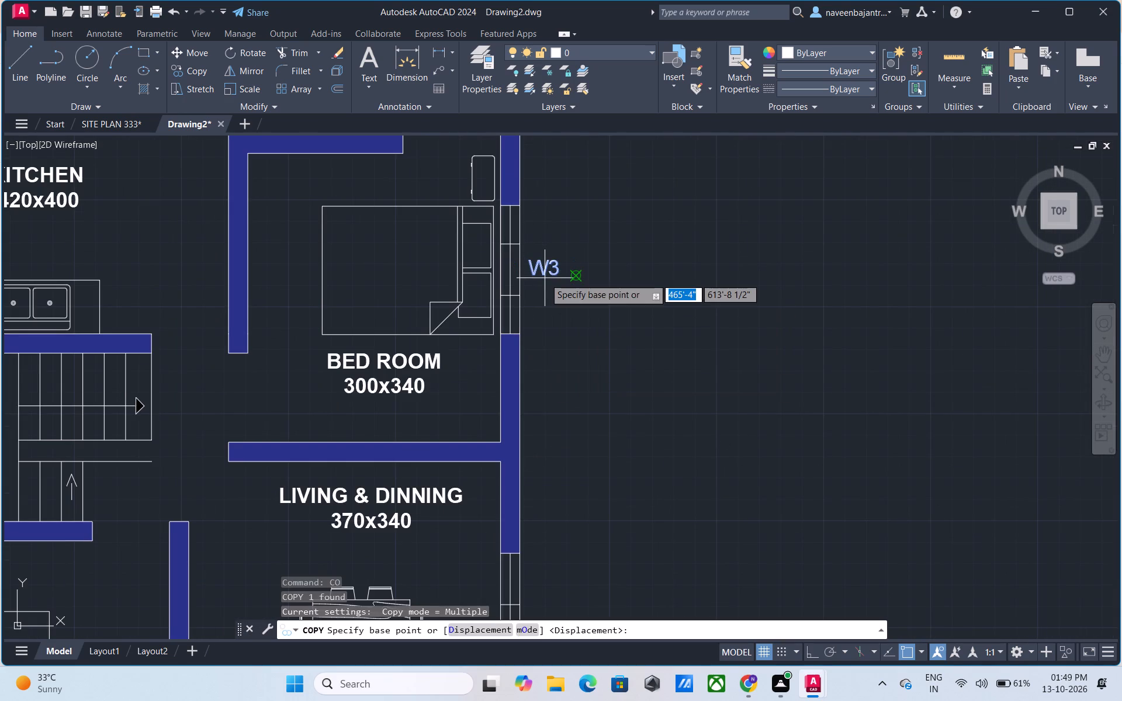
left_click(542, 274)
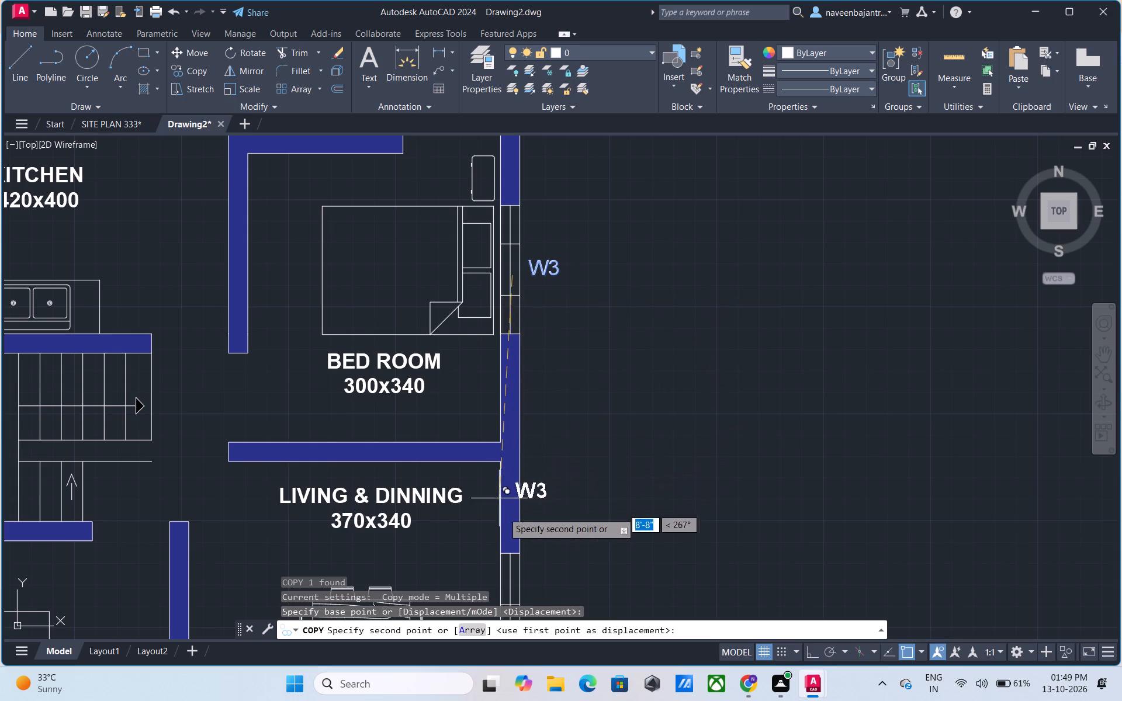
middle_click_drag(529, 562, 555, 360)
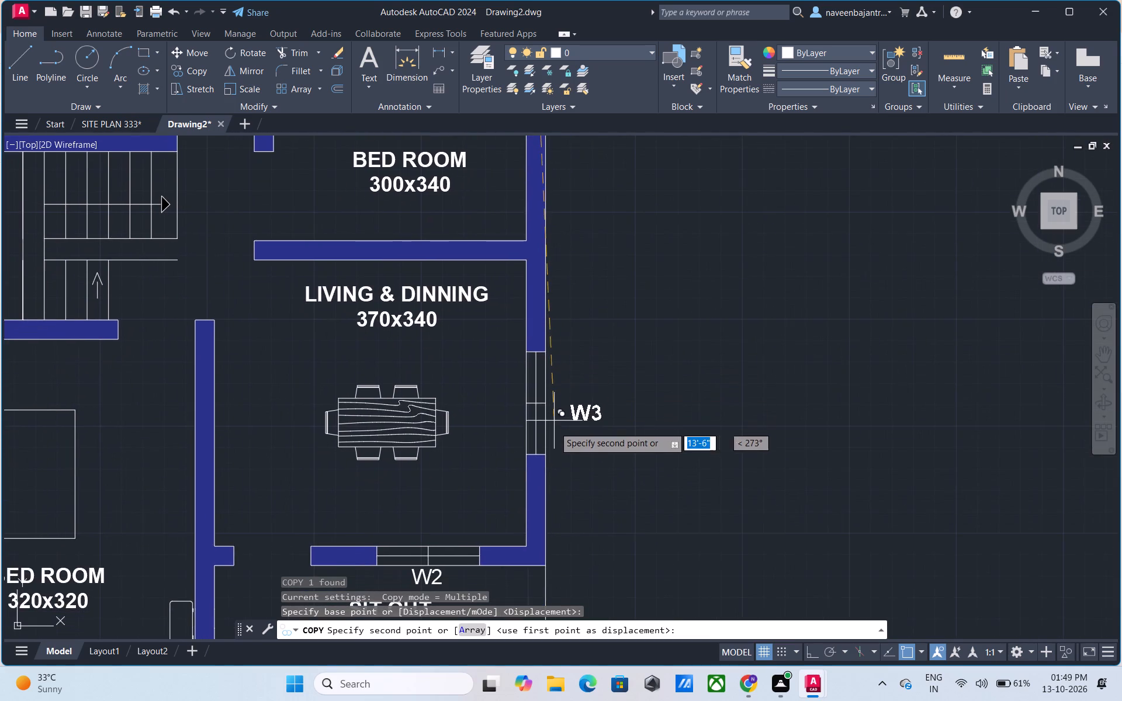
scroll(554, 429, "up", 4)
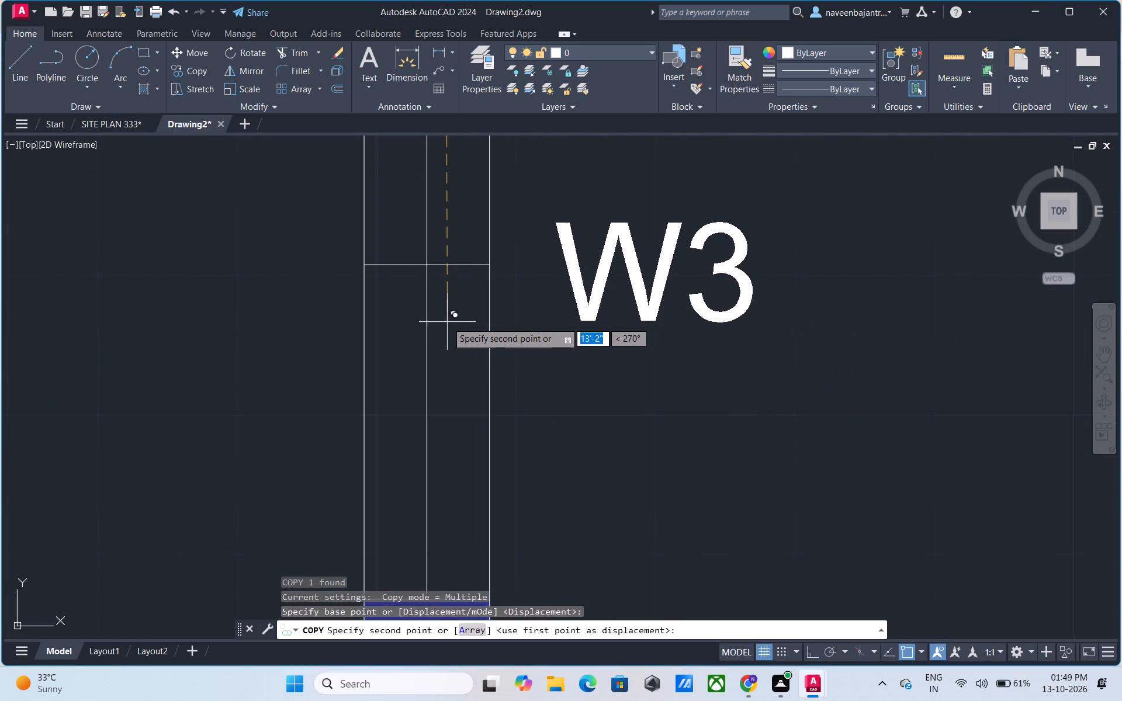
left_click(410, 311)
key("Escape")
Edit the tag beside the living and dining room's right-wall window to read W2.
scroll(410, 313, "down", 4)
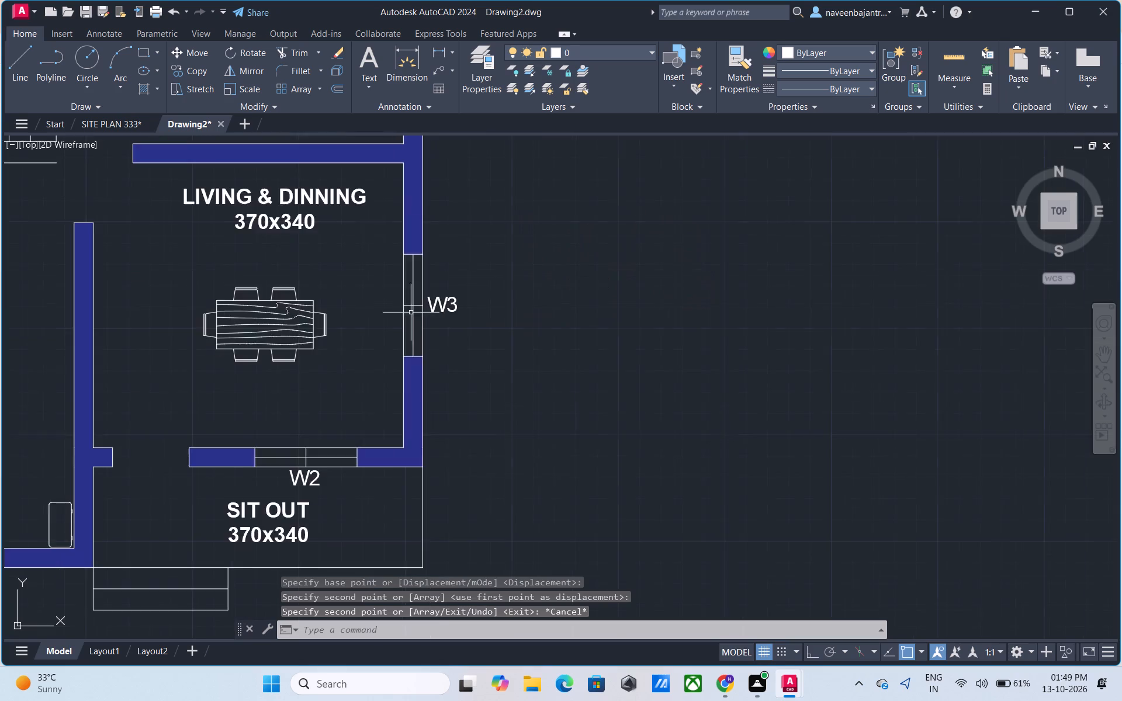
scroll(417, 317, "down", 3)
middle_click_drag(458, 331, 493, 324)
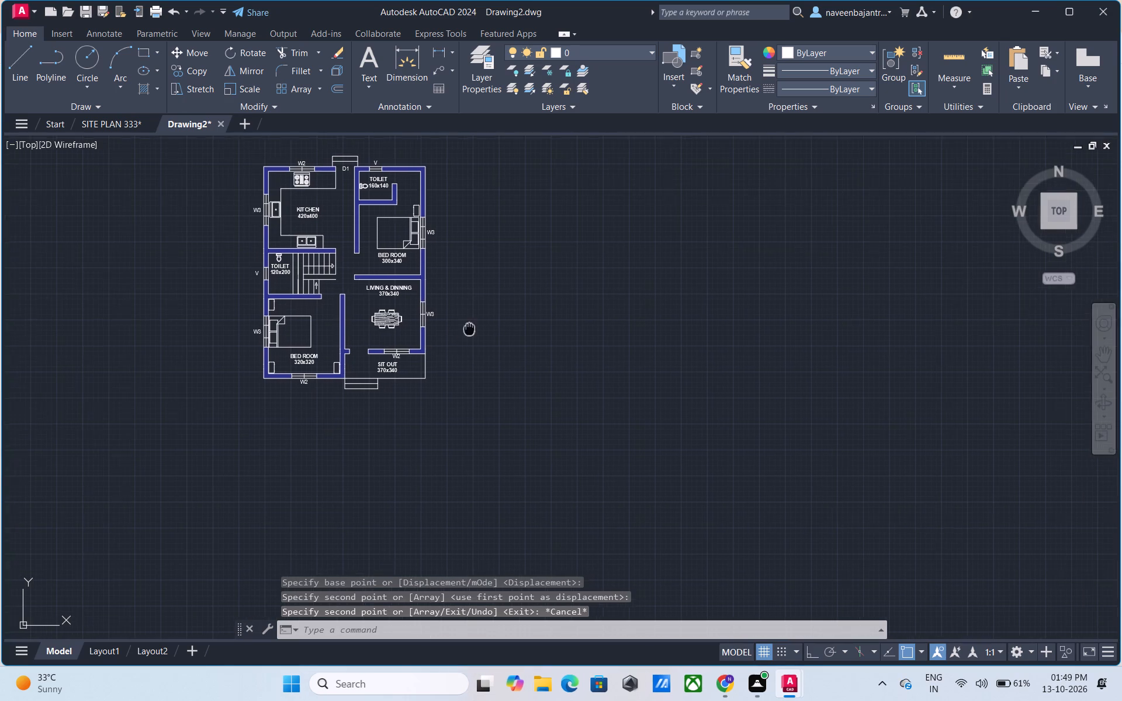
middle_click_drag(493, 324, 505, 322)
scroll(506, 322, "up", 2)
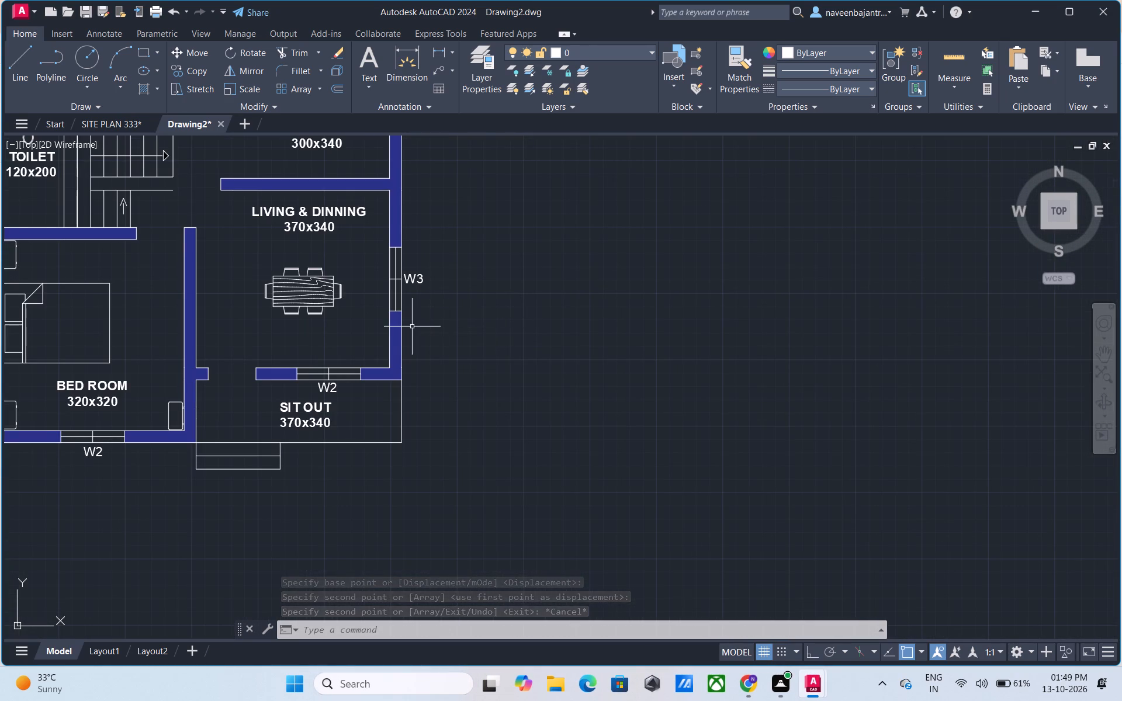
middle_click_drag(412, 327, 490, 398)
scroll(502, 384, "up", 3)
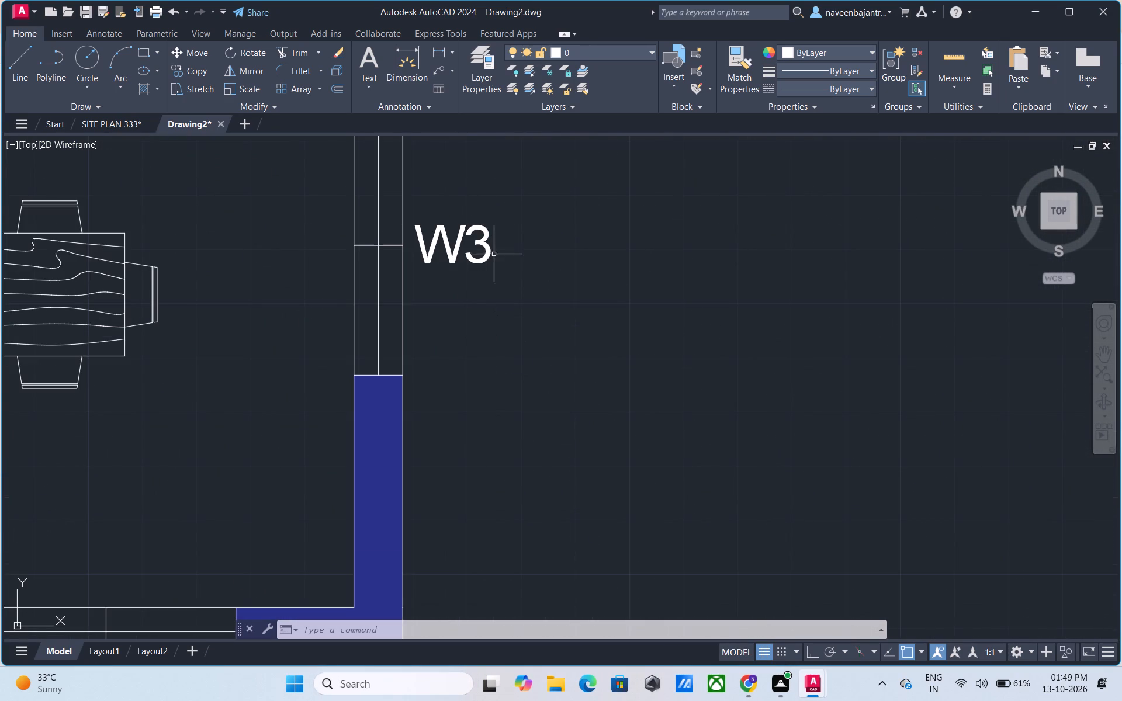
double_click(489, 247)
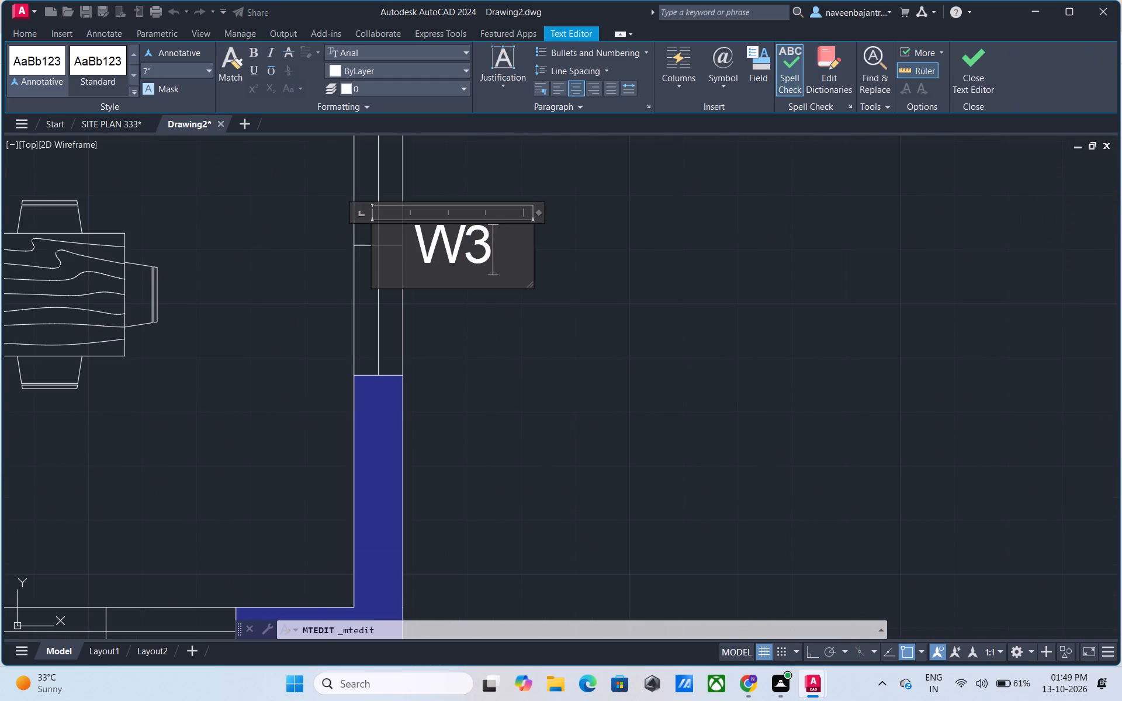
key("BackSpace")
key("2")
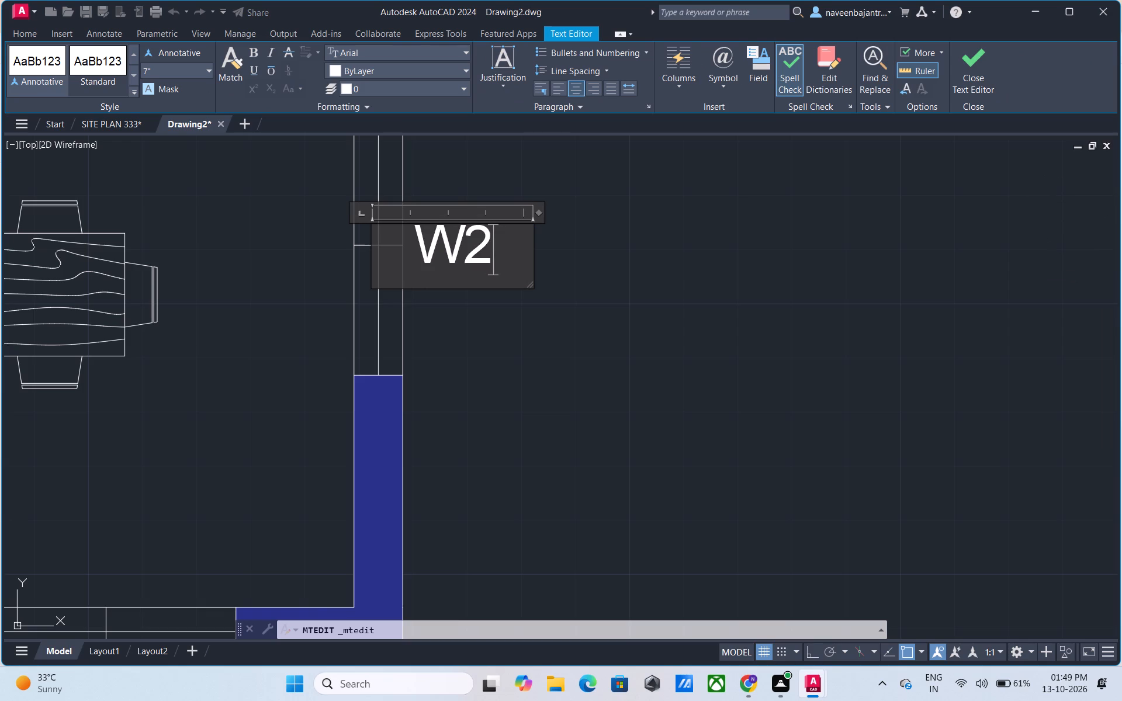
left_click(964, 78)
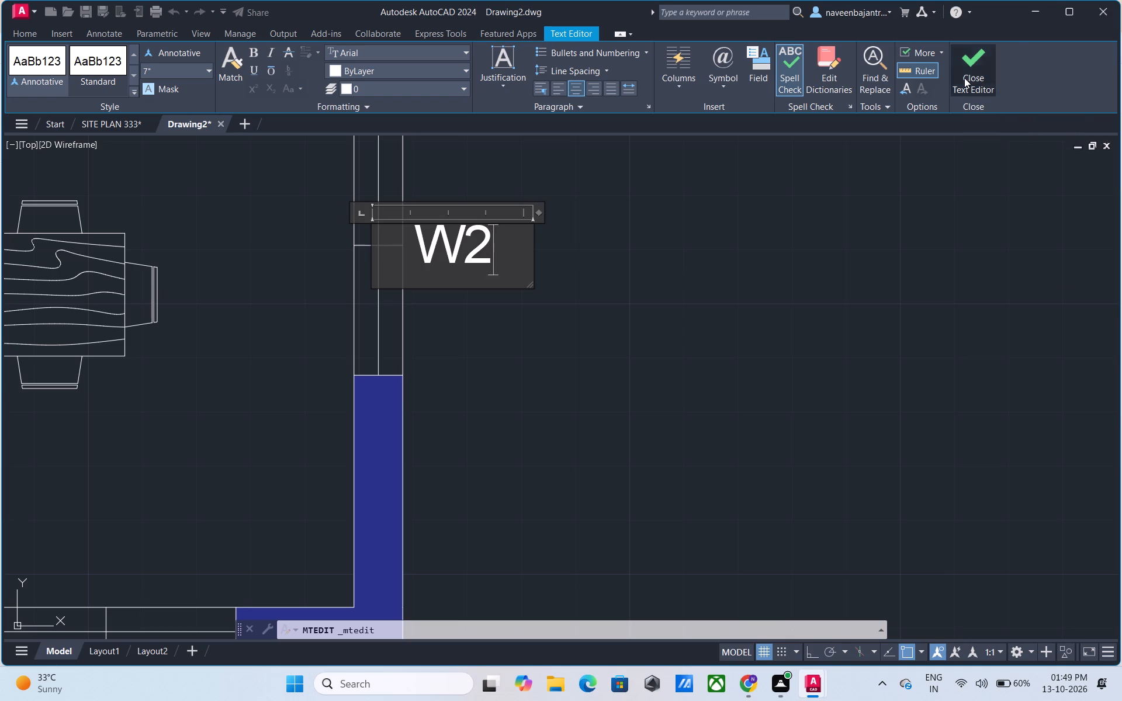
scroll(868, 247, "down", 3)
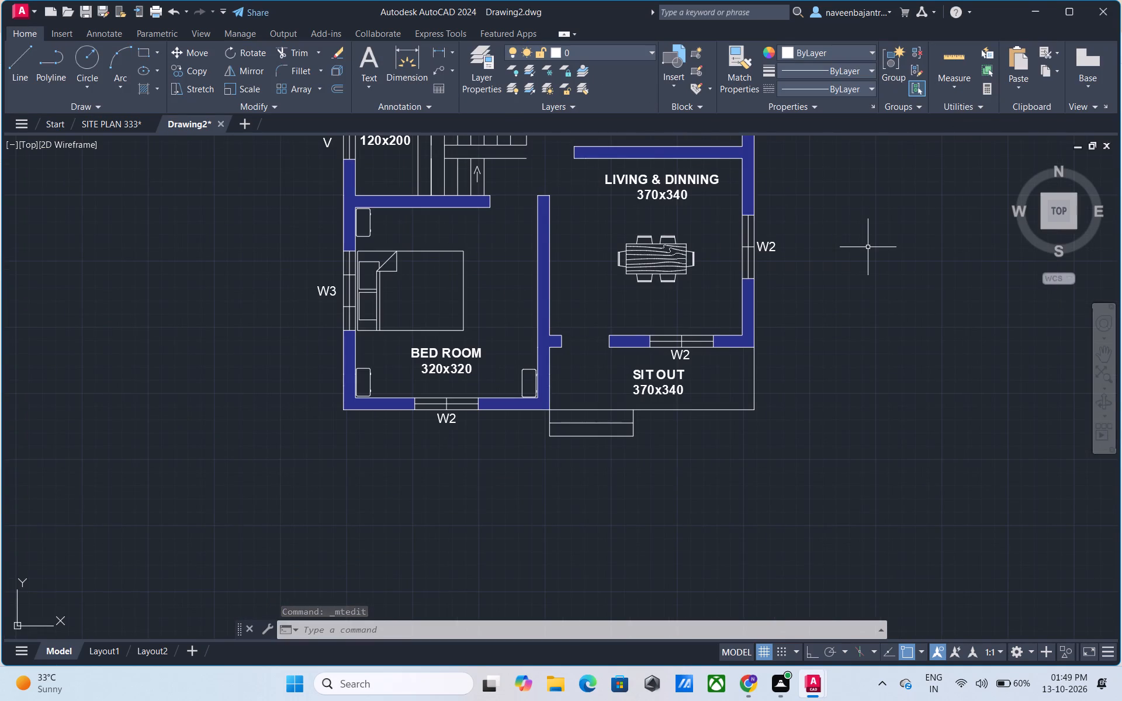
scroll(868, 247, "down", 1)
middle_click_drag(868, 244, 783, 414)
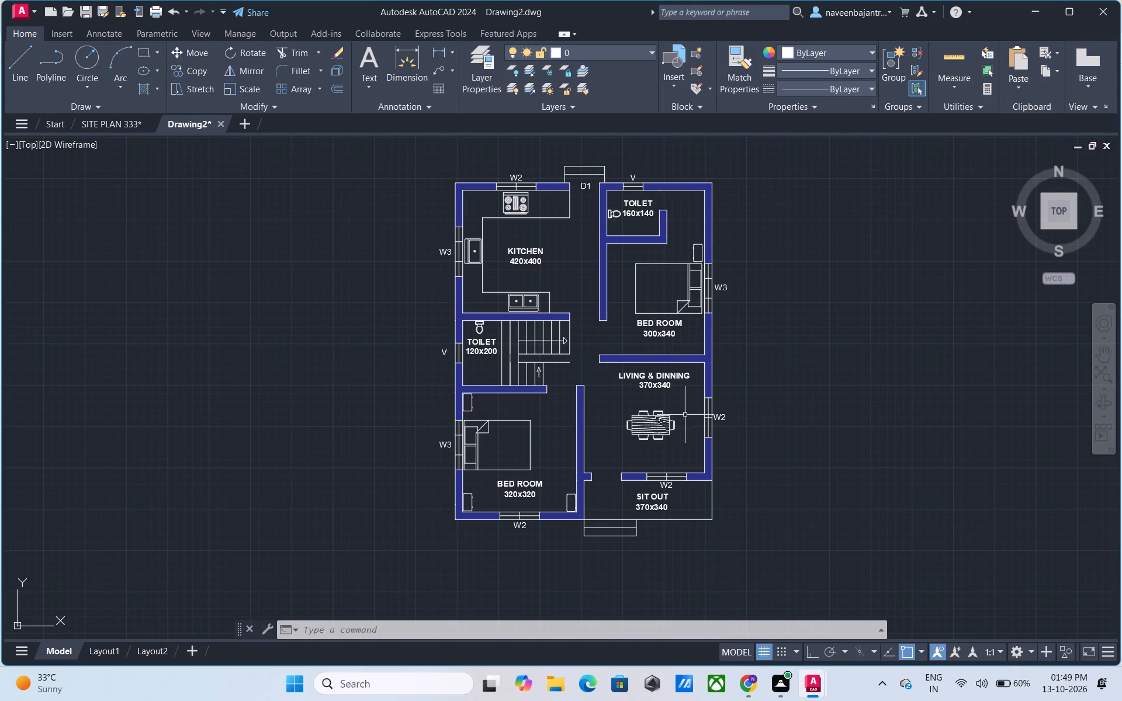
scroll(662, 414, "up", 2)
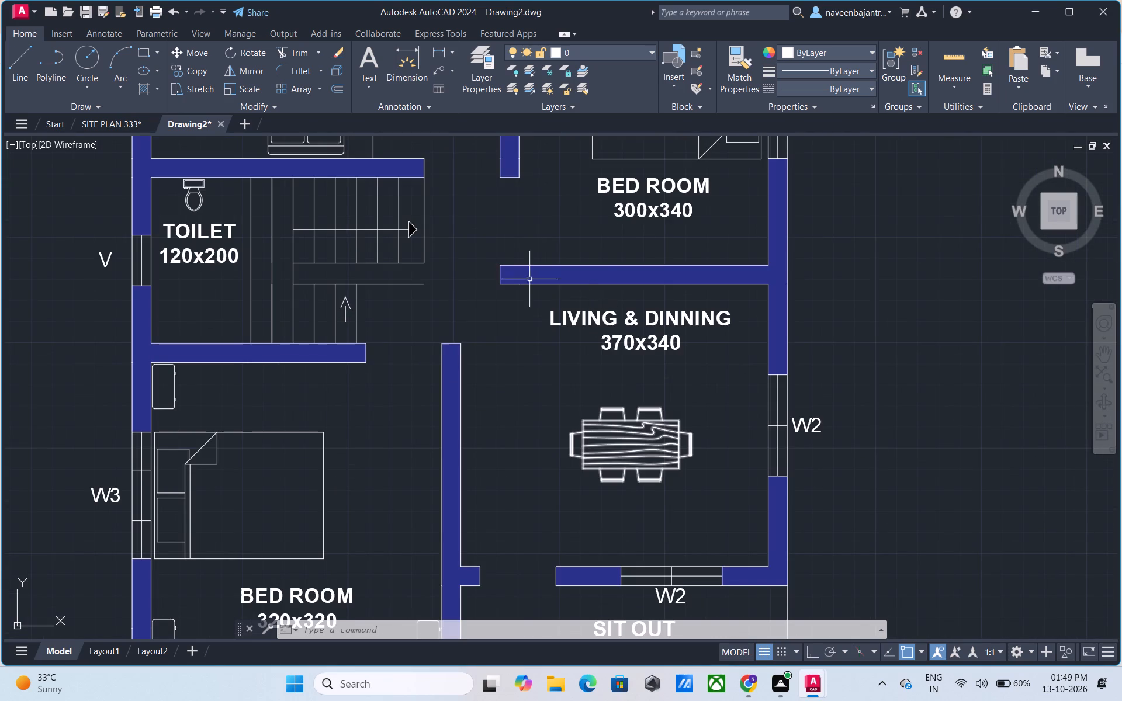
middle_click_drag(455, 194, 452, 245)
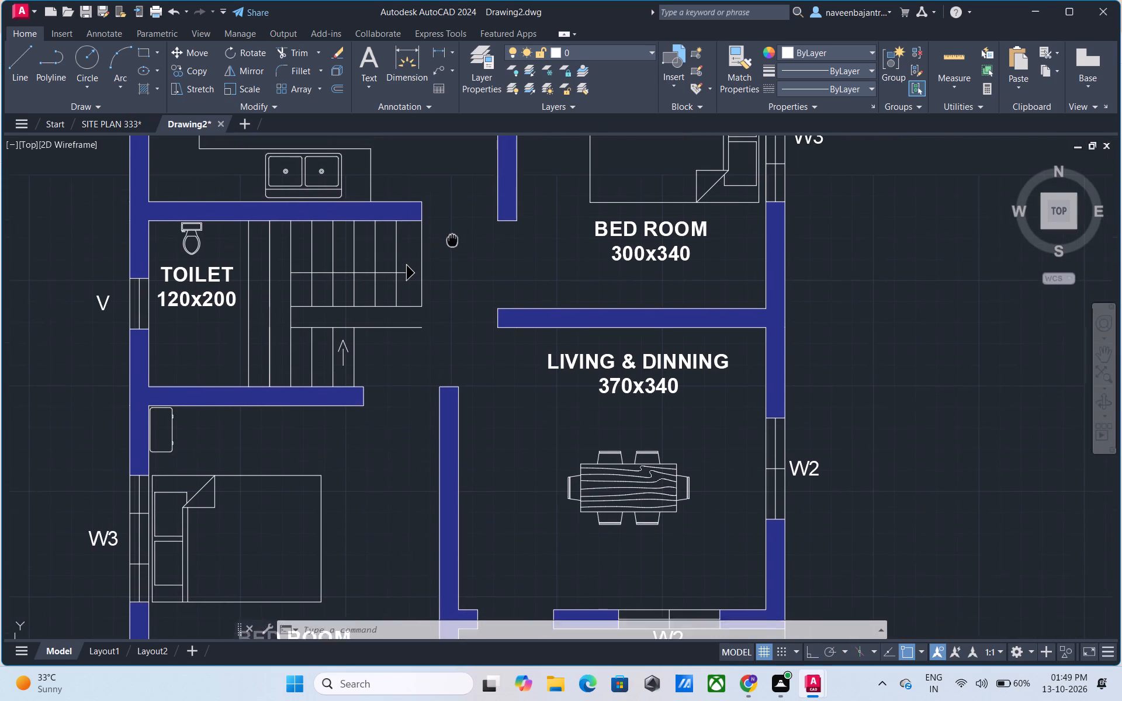
Add a centred D1 text tag, 7" high, in the kitchen's doorway opening beside the top of the stairs.
middle_click_drag(452, 245, 451, 259)
middle_click(451, 260)
middle_click_drag(451, 266, 451, 273)
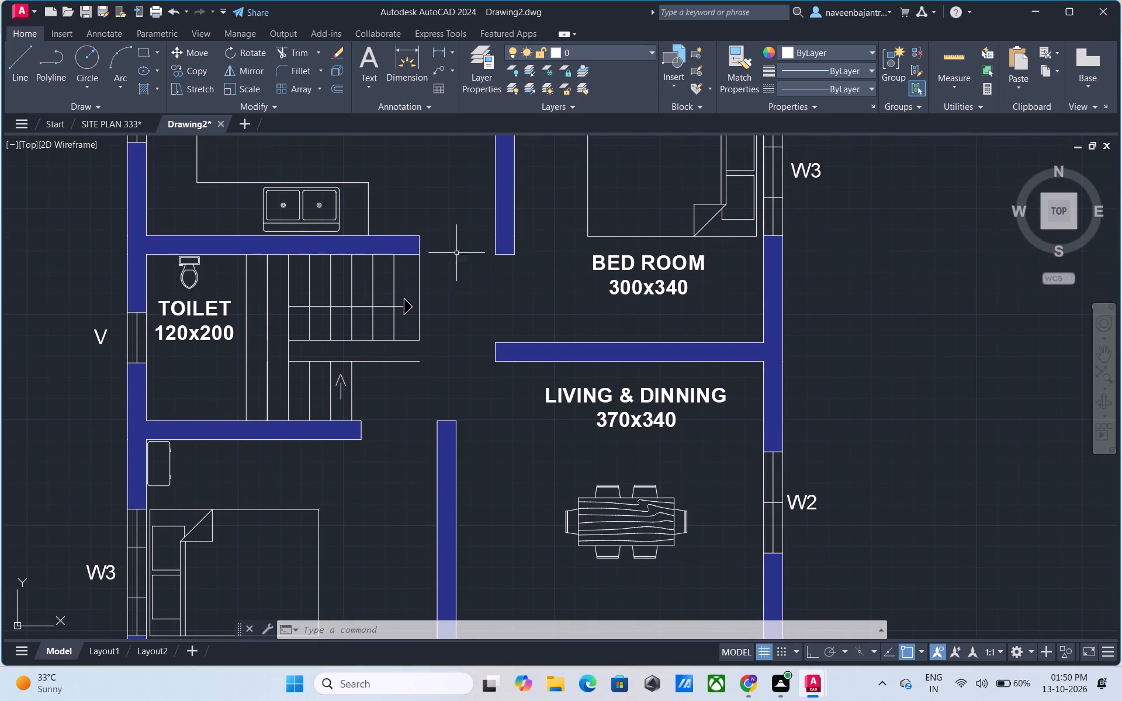
left_click(368, 61)
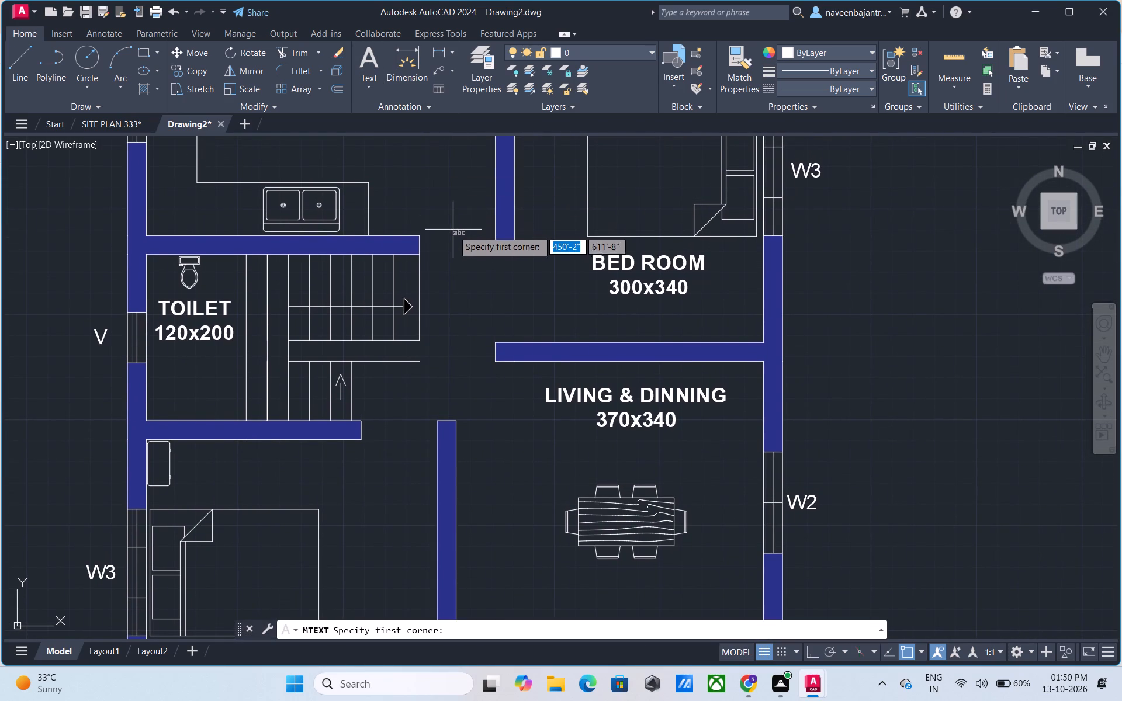
left_click(442, 234)
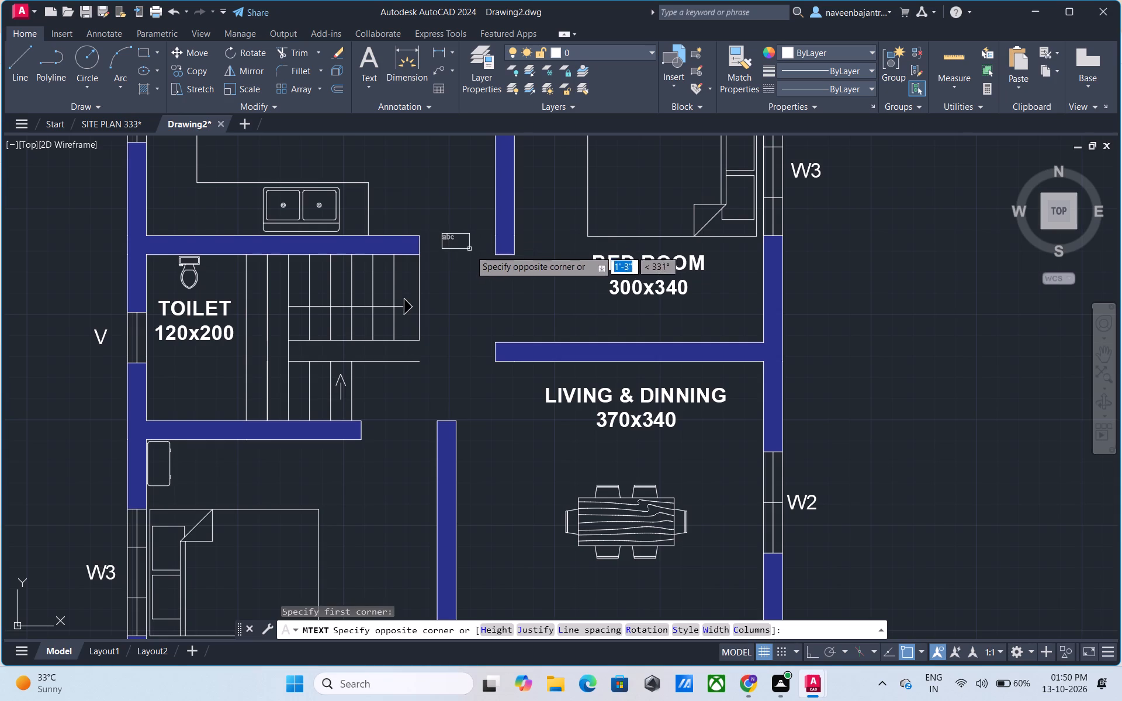
left_click(481, 257)
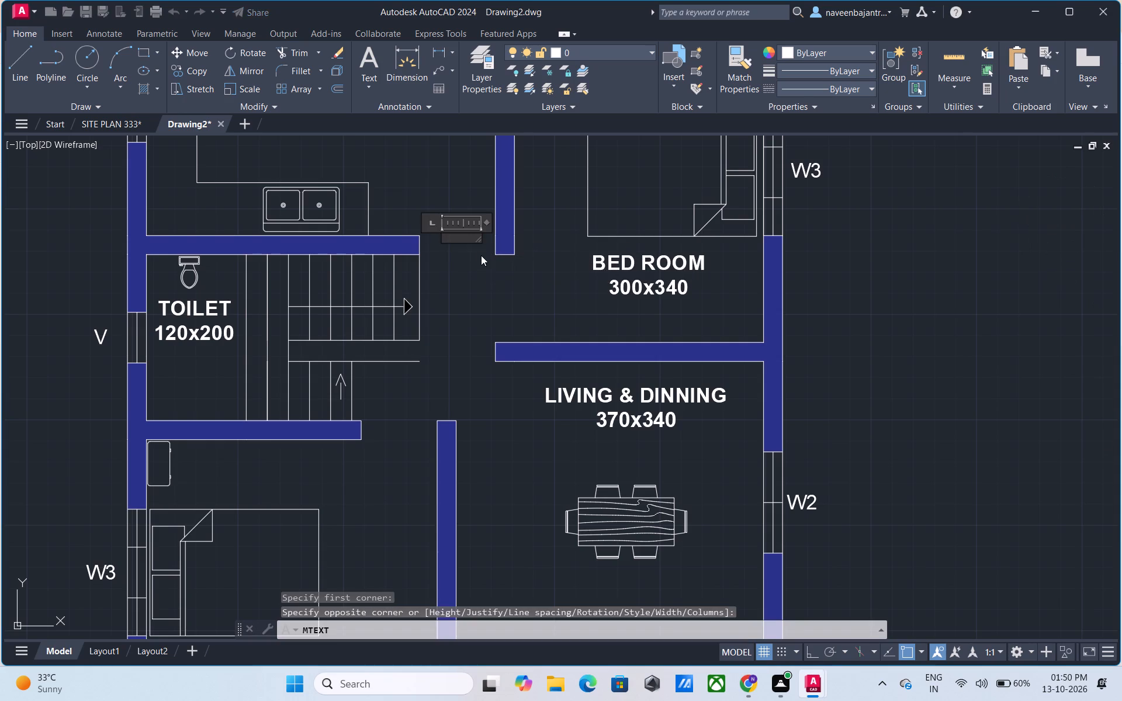
left_click(188, 67)
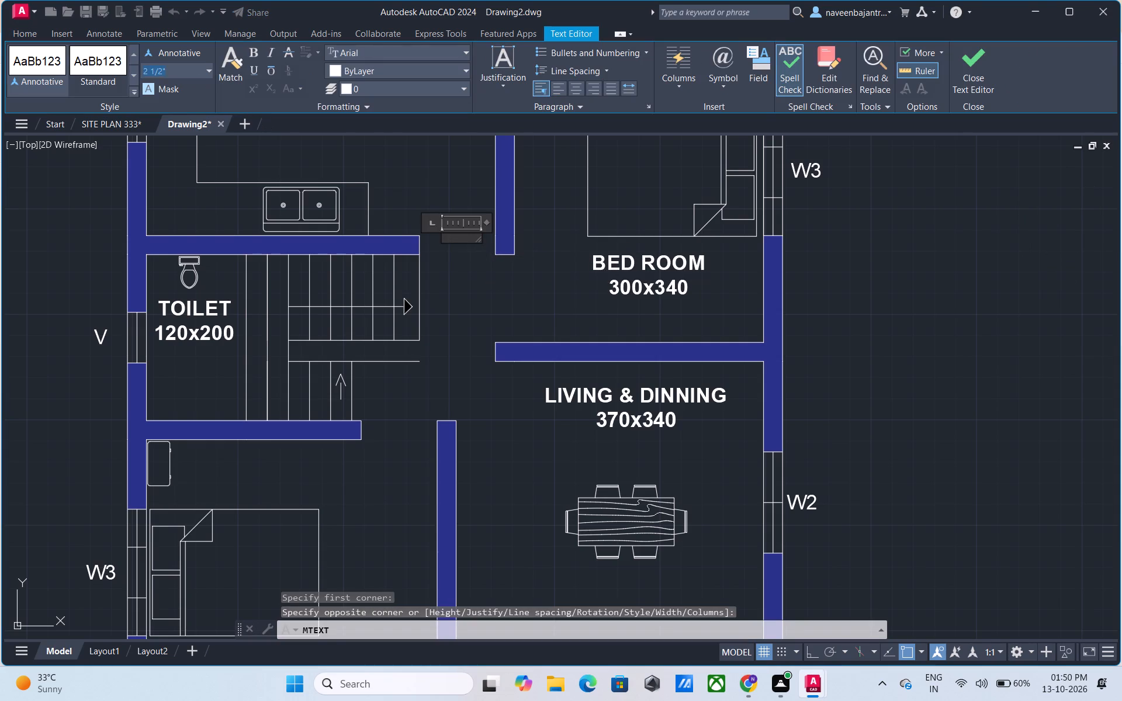
type("7\"")
key("Return")
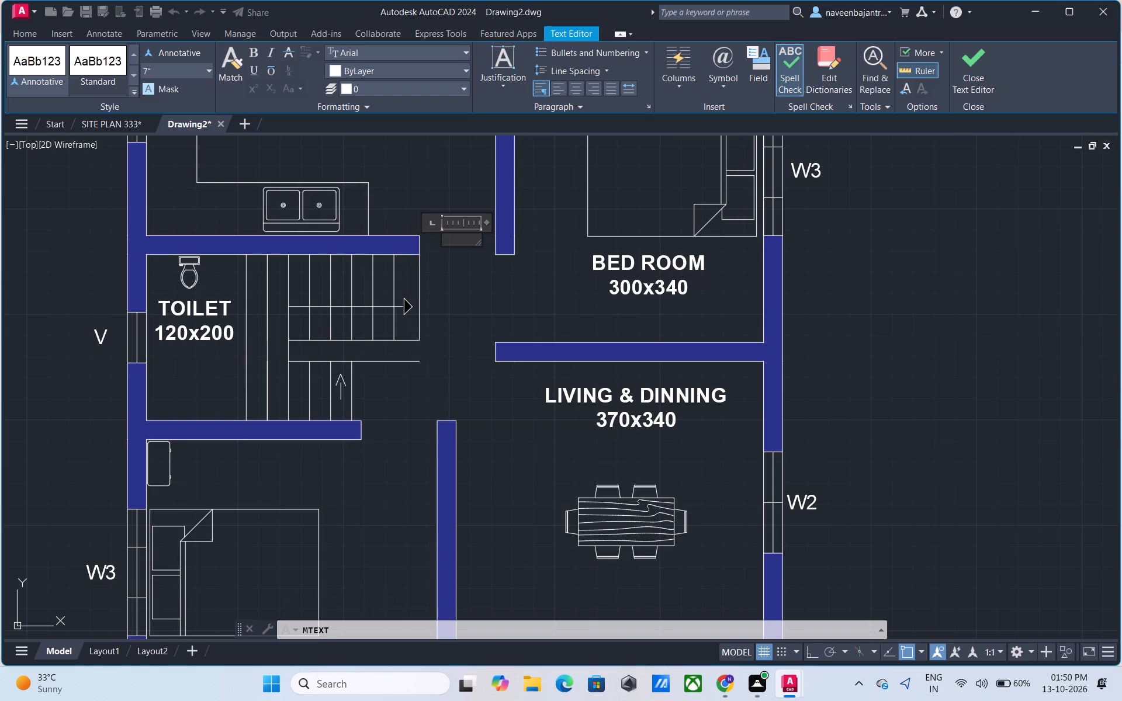
type("D1")
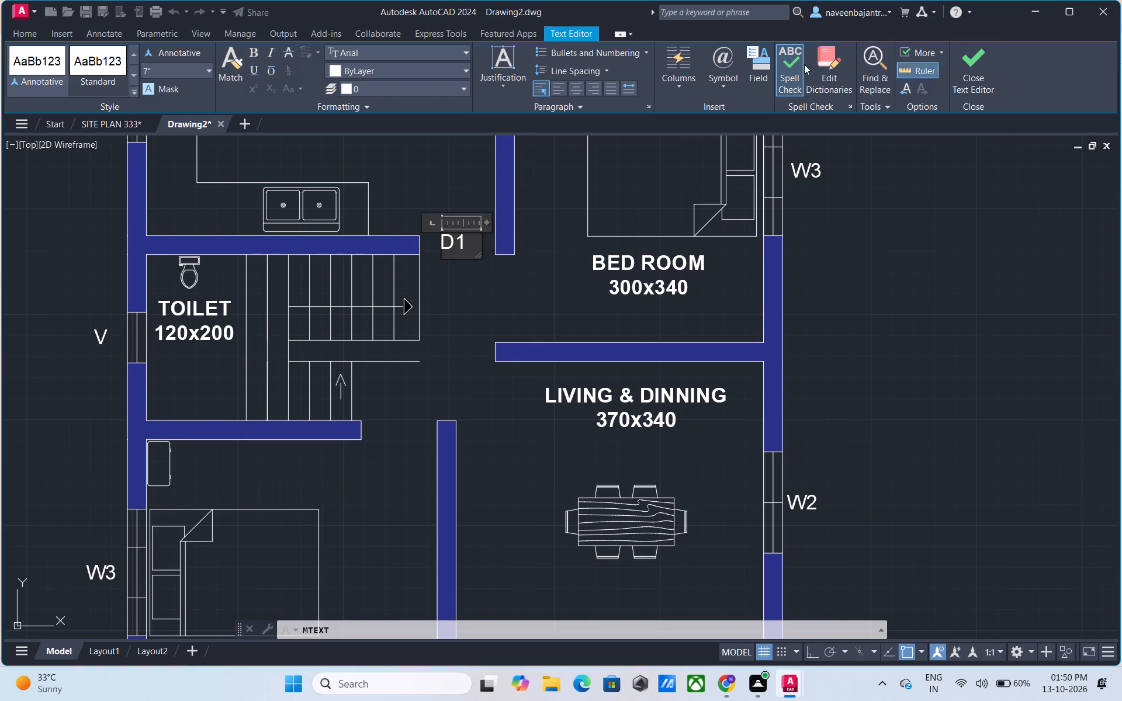
left_click(581, 88)
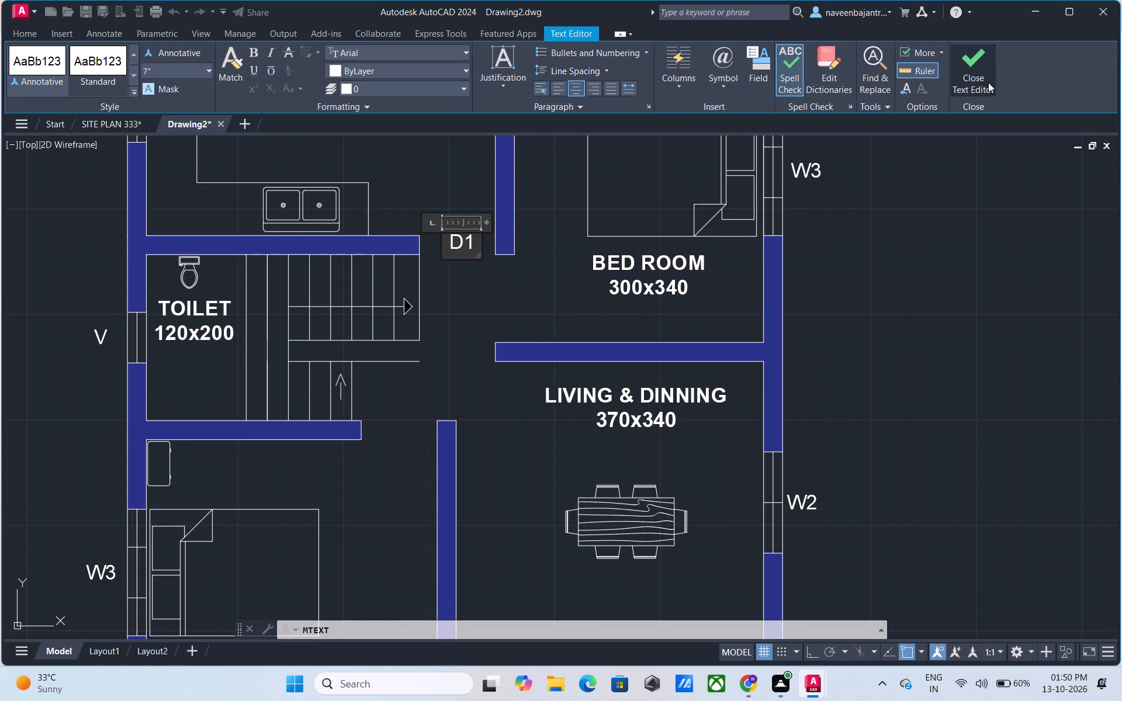
left_click(990, 75)
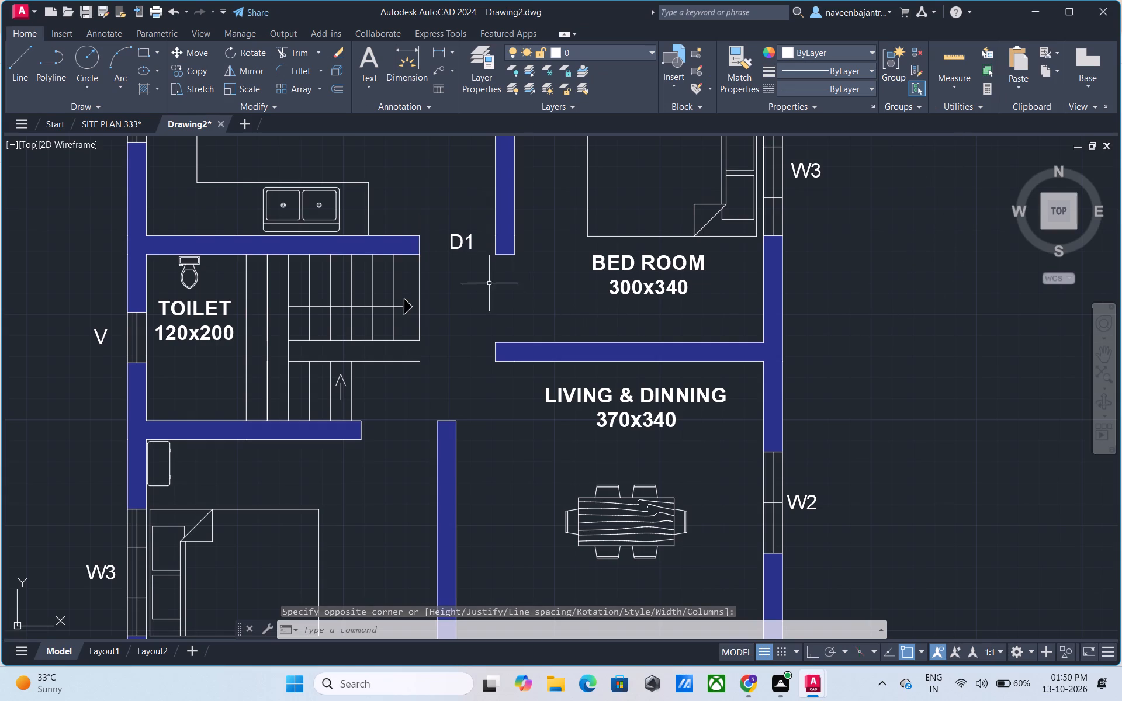
Copy the kitchen doorway's D1 tag about 2'-10" diagonally down into the 300x340 bedroom's doorway opening.
left_click(451, 249)
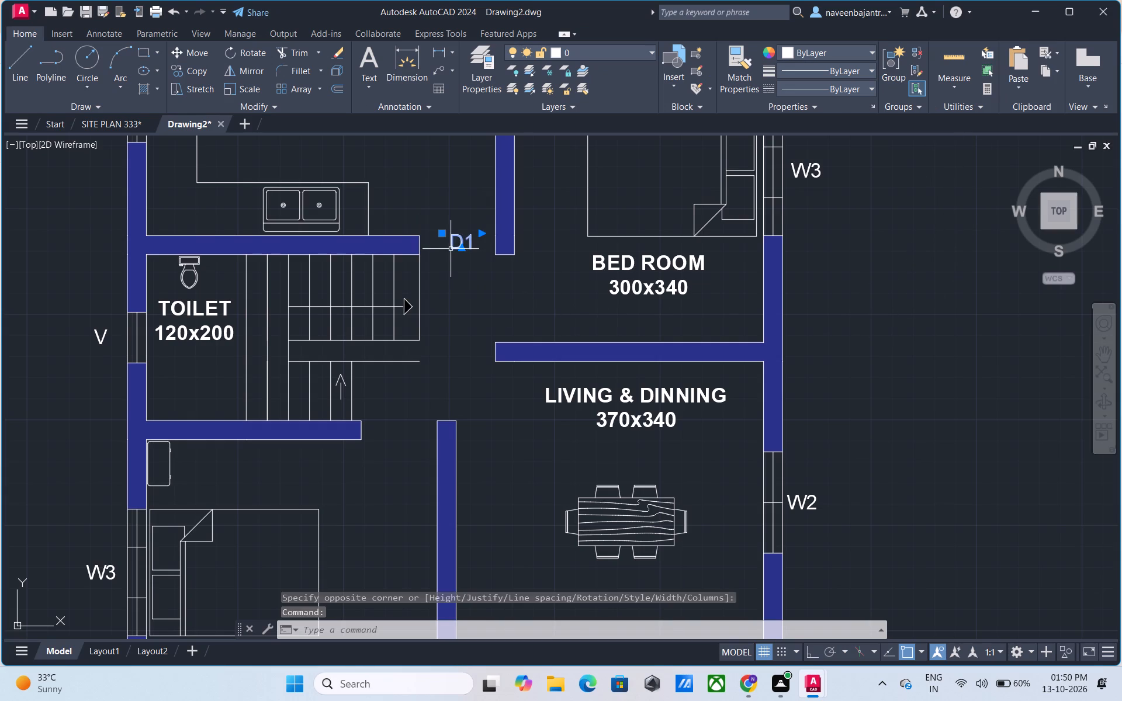
type("CO")
key("space")
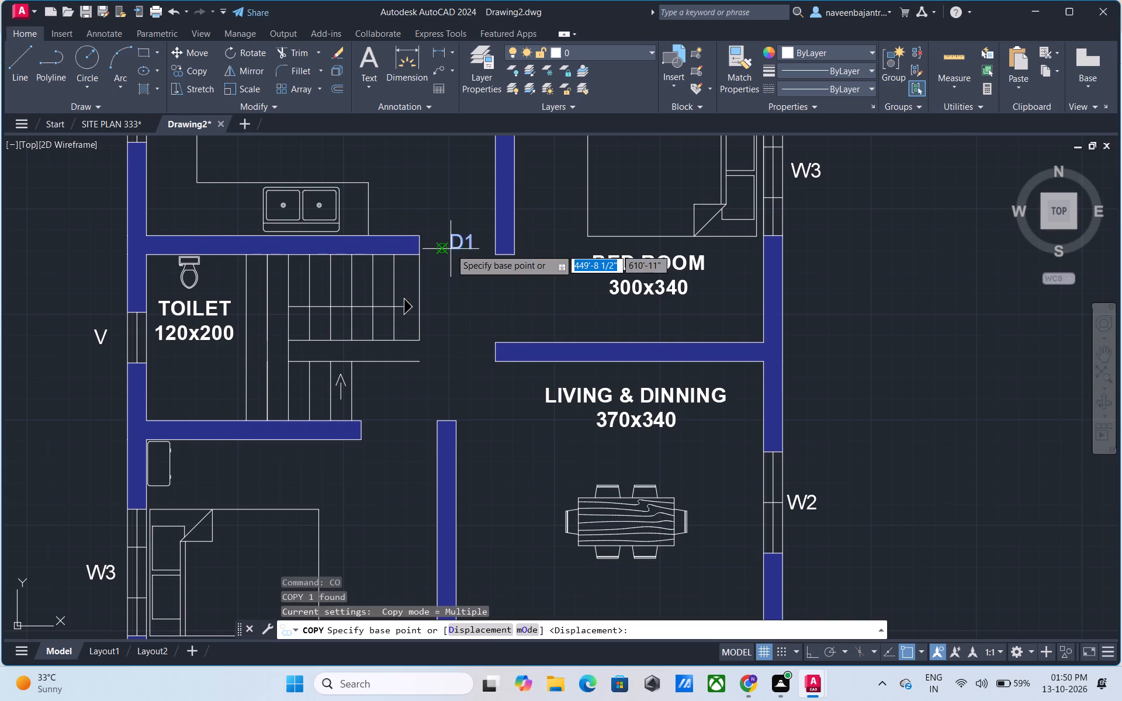
left_click(459, 242)
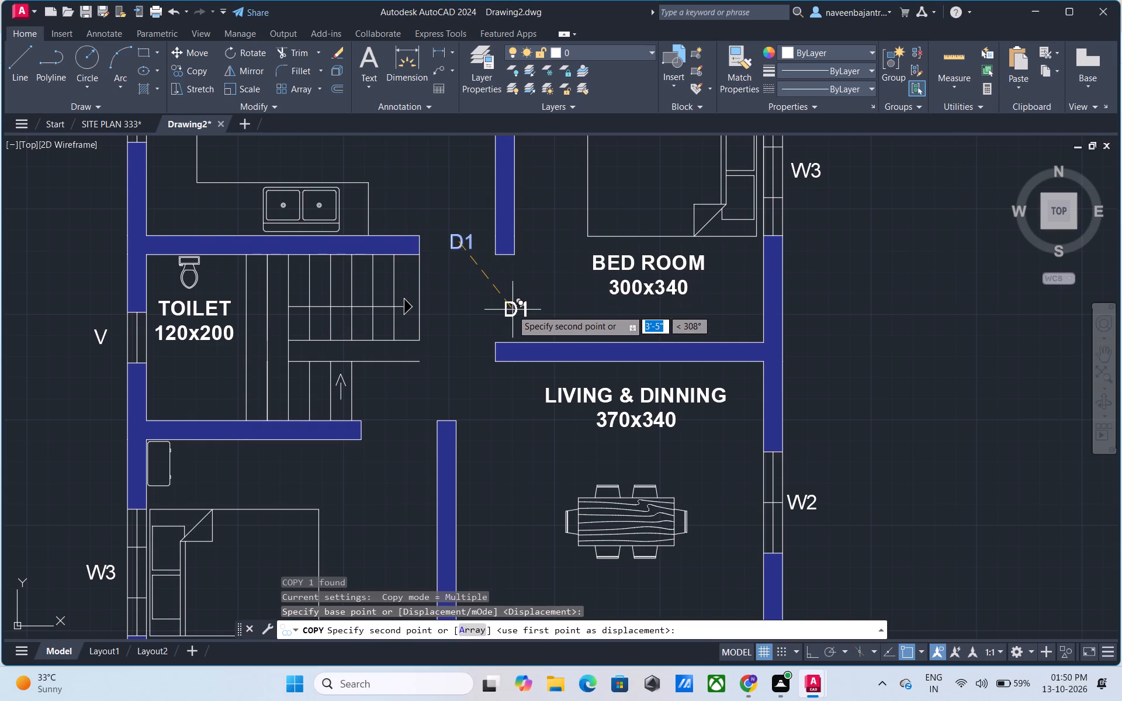
scroll(505, 306, "up", 2)
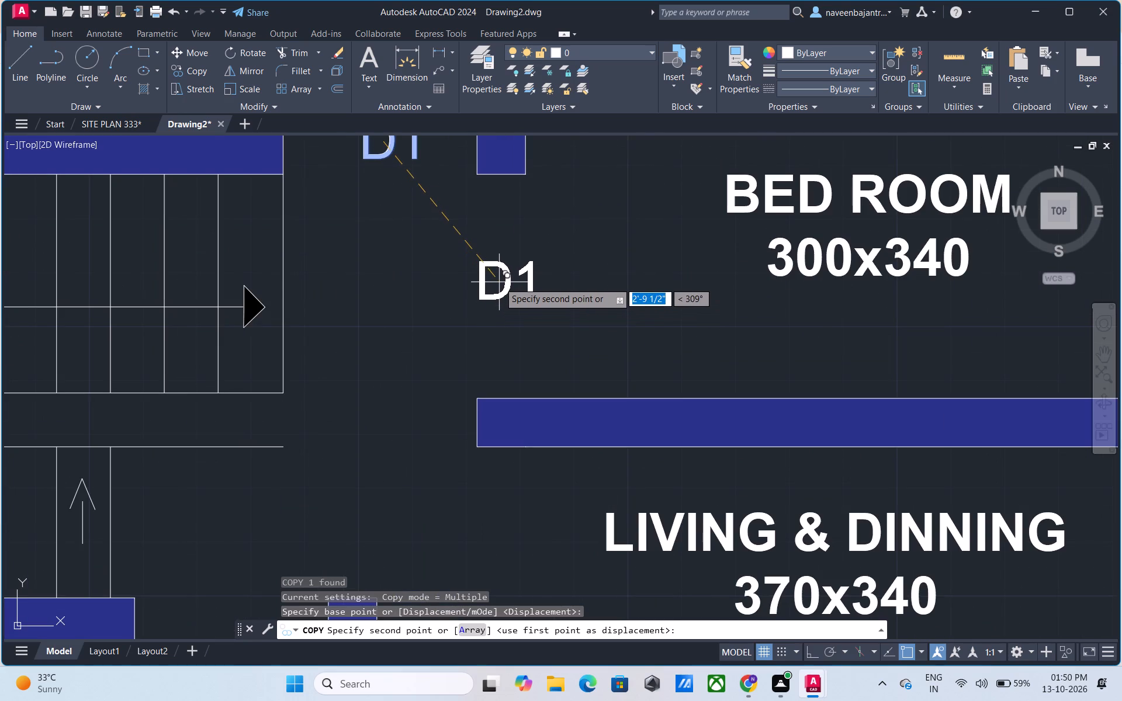
left_click(498, 287)
key("Escape")
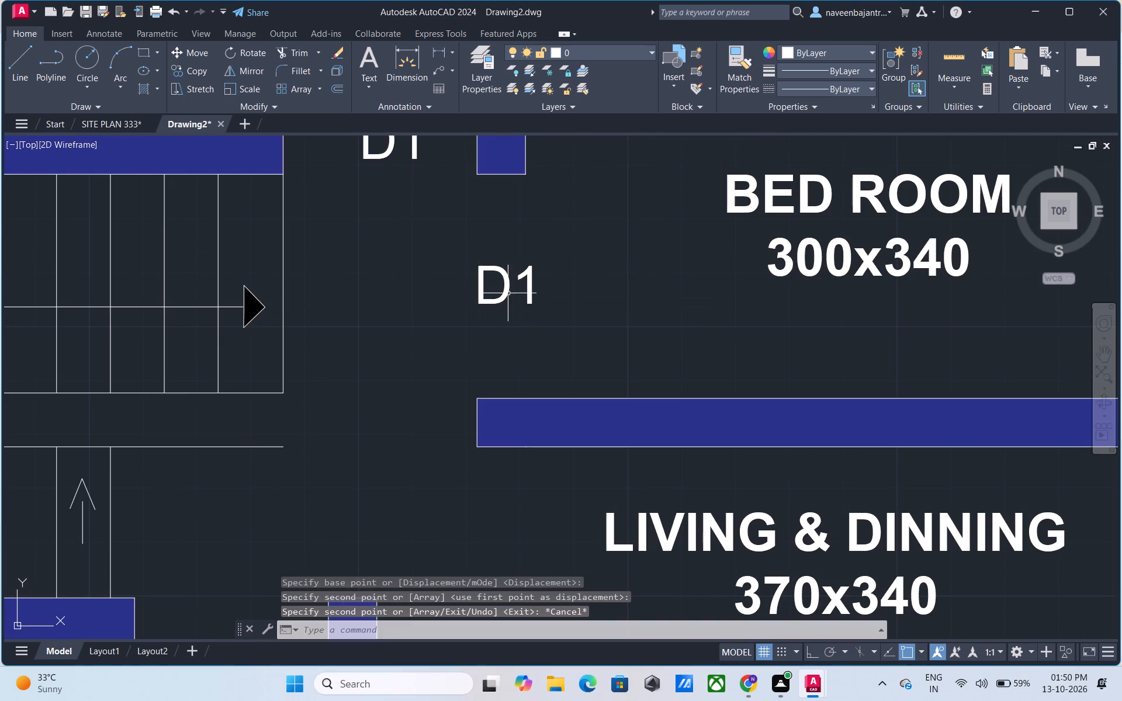
Copy the 300x340 bedroom doorway's D1 tag about 6'-9" diagonally down into the 320x320 bedroom's doorway opening.
scroll(519, 297, "down", 3)
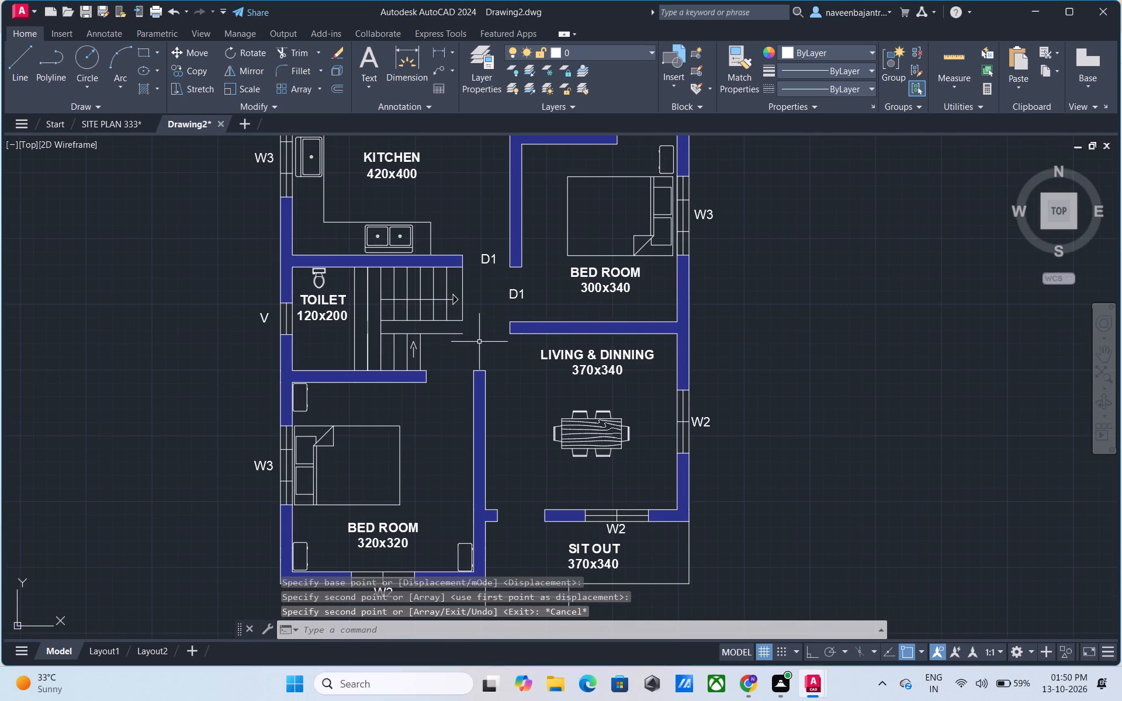
left_click(511, 298)
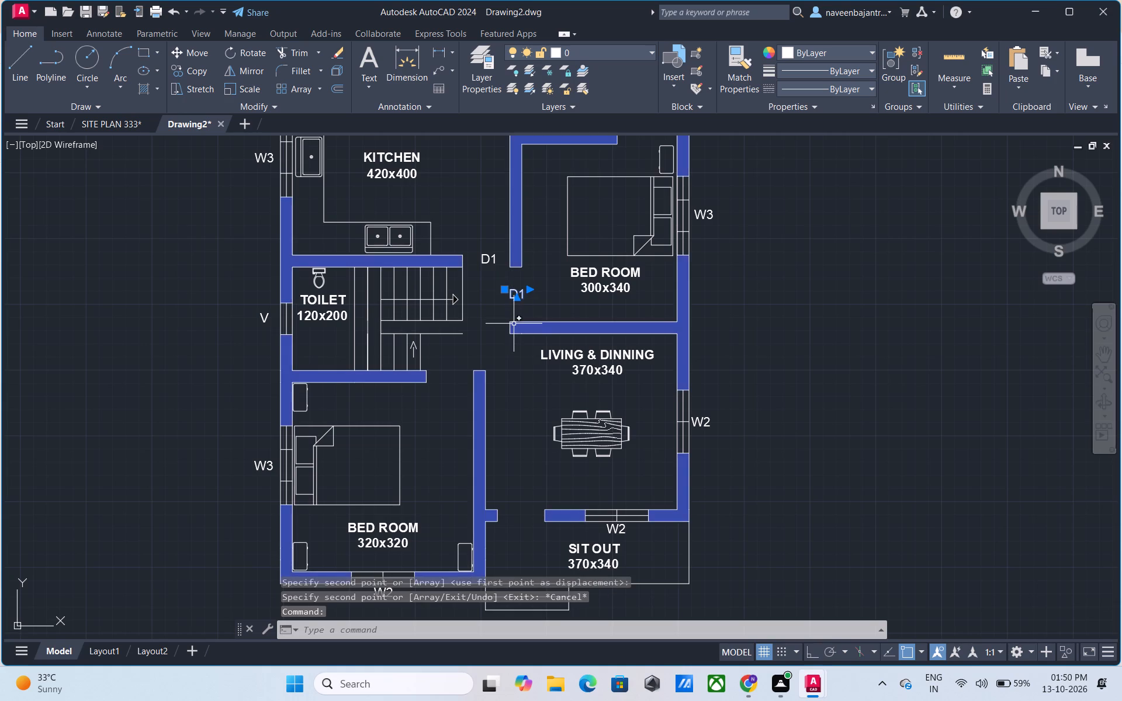
type("CO")
key("space")
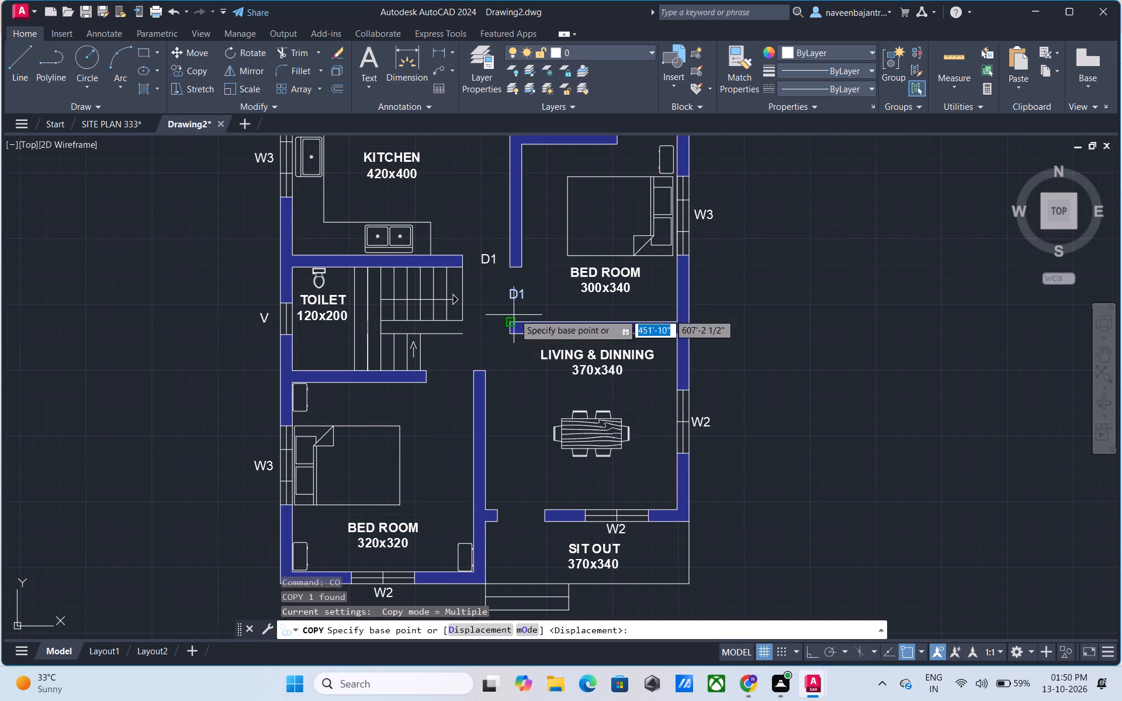
scroll(512, 296, "up", 2)
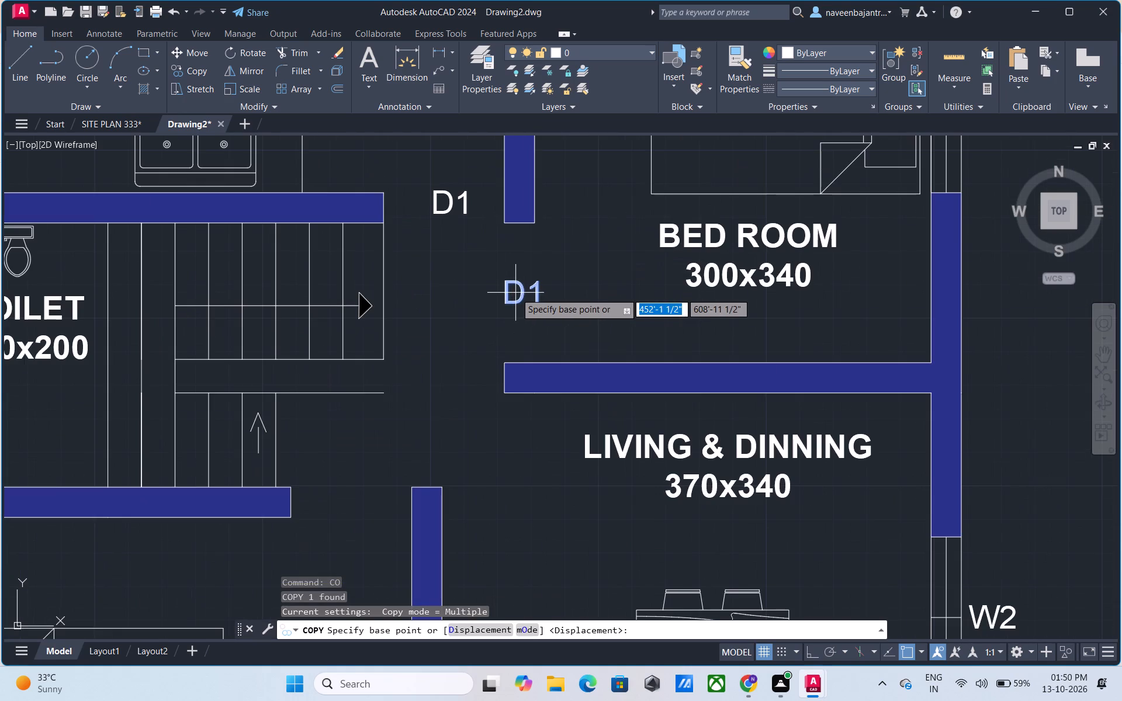
left_click(522, 293)
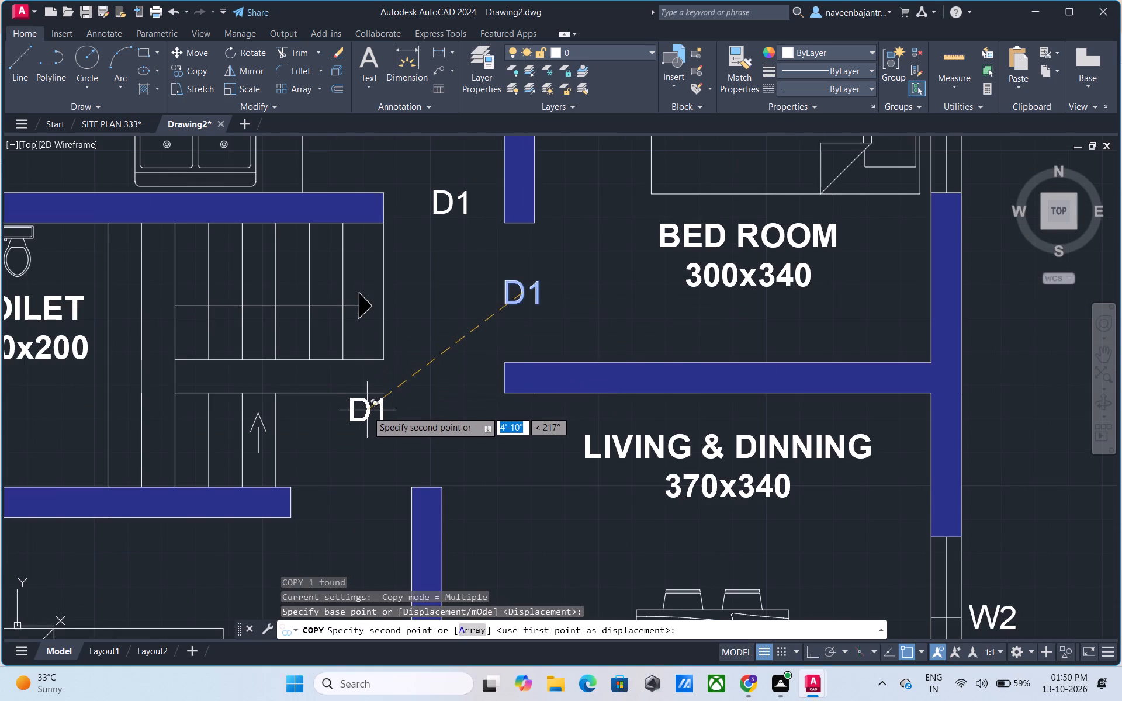
left_click(349, 504)
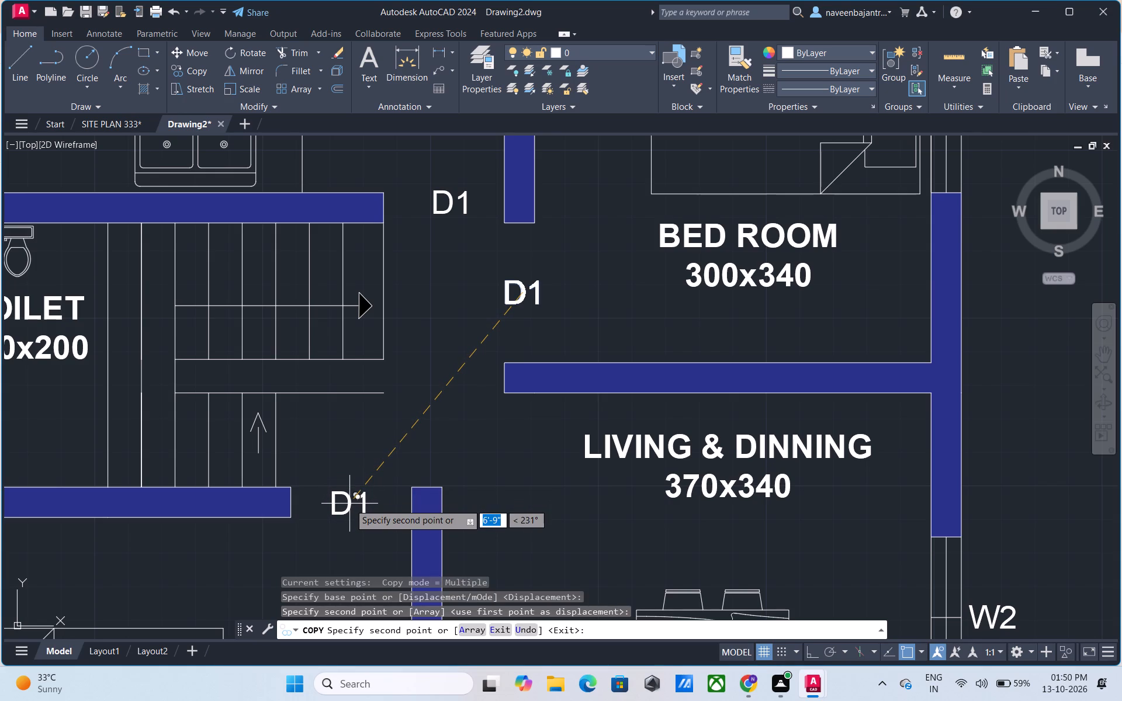
key("Escape")
Add a centred D text tag, 7" high, in the doorway between the living and dining room and the sit-out.
scroll(441, 502, "down", 1)
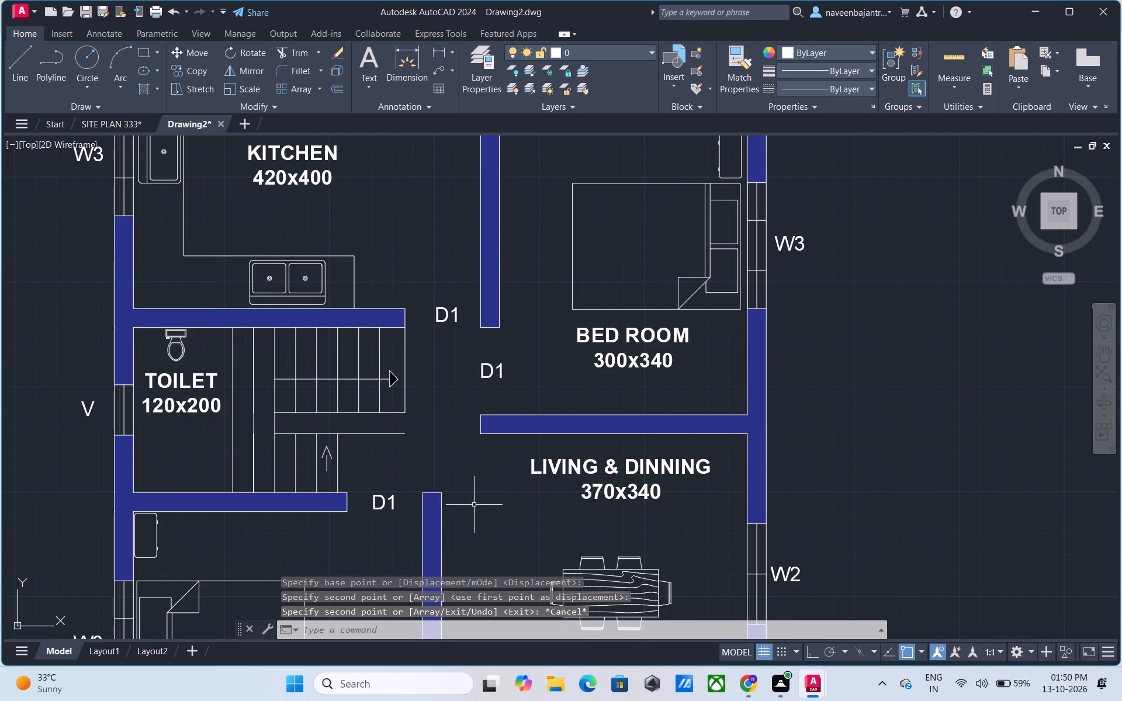
scroll(503, 550, "down", 1)
middle_click_drag(503, 550, 504, 460)
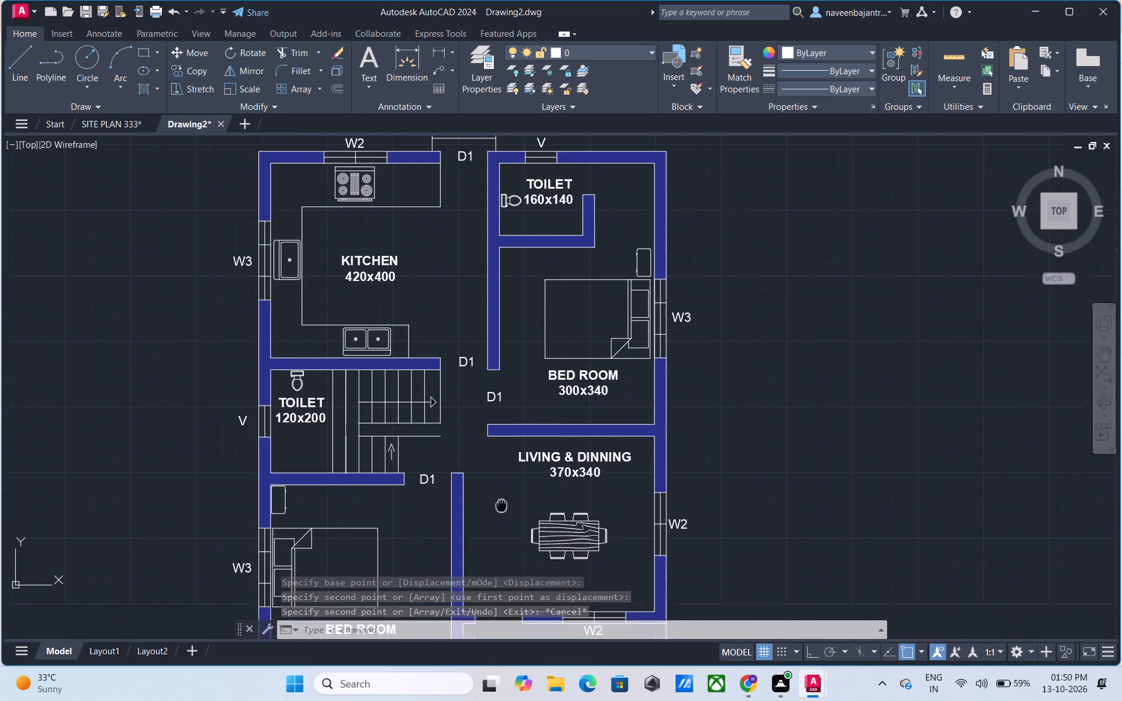
middle_click_drag(504, 460, 517, 369)
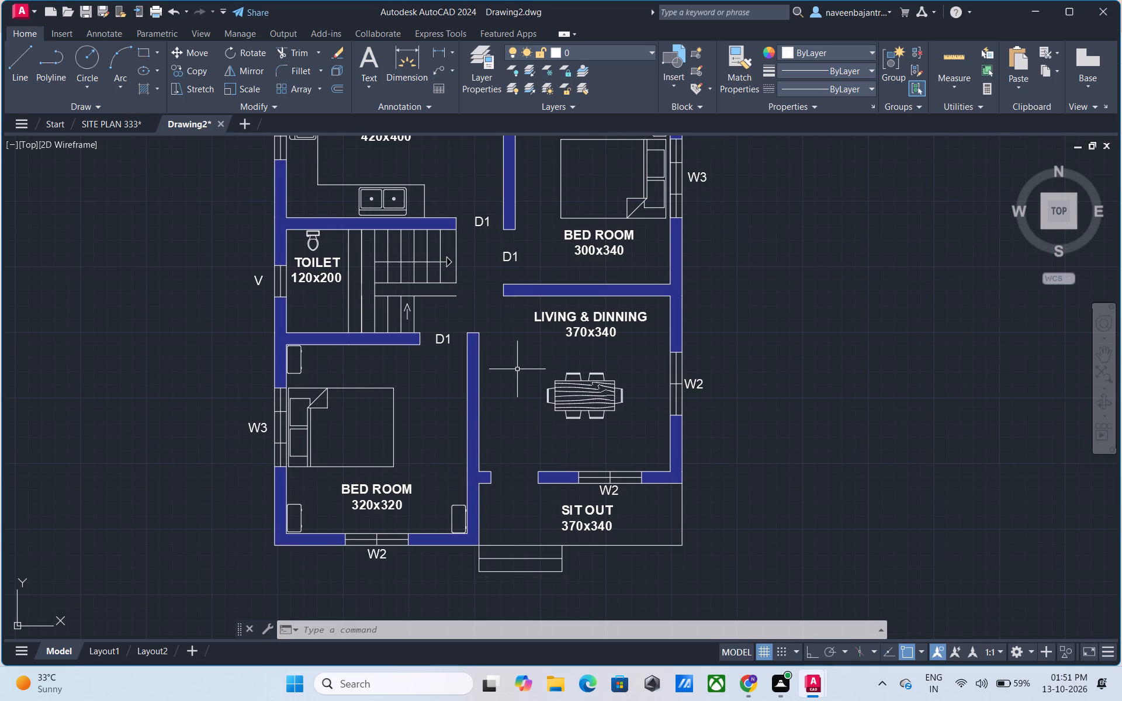
middle_click_drag(510, 418, 501, 359)
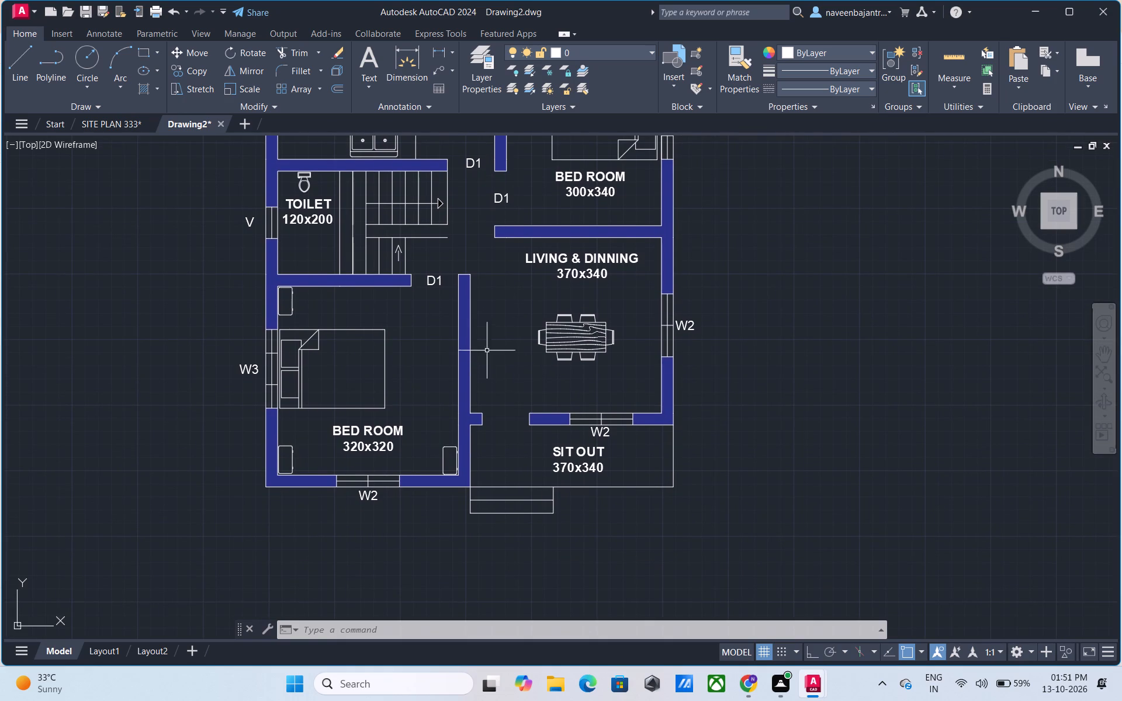
left_click(430, 284)
key("Escape")
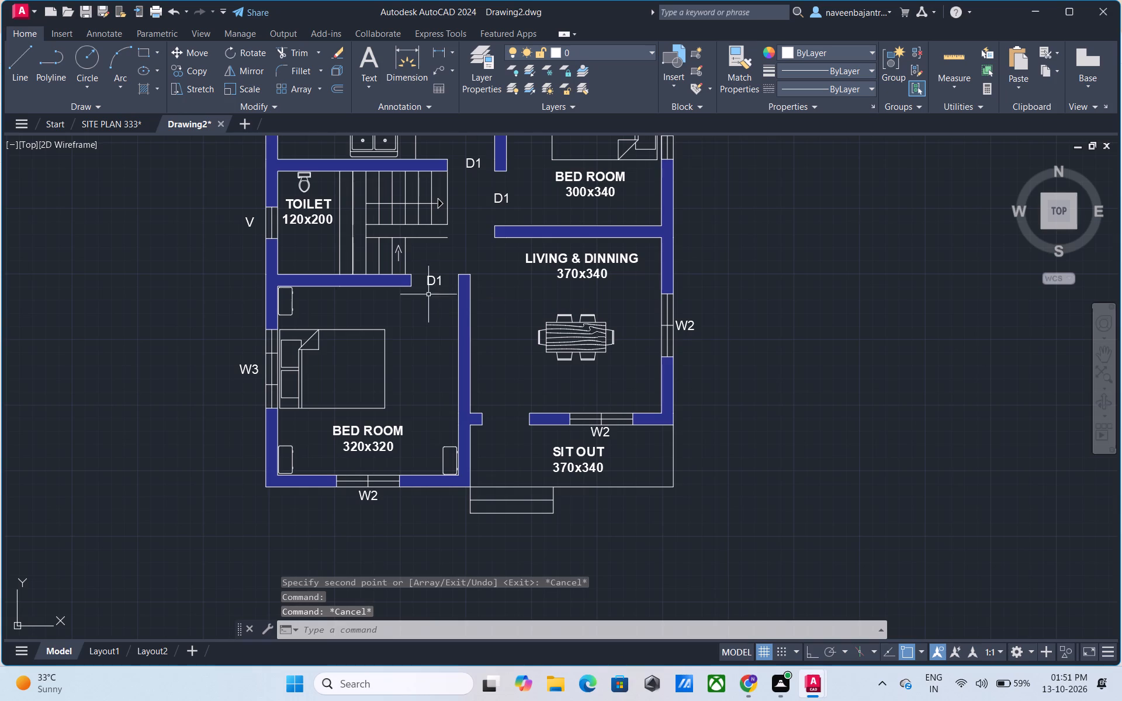
middle_click_drag(510, 391, 508, 348)
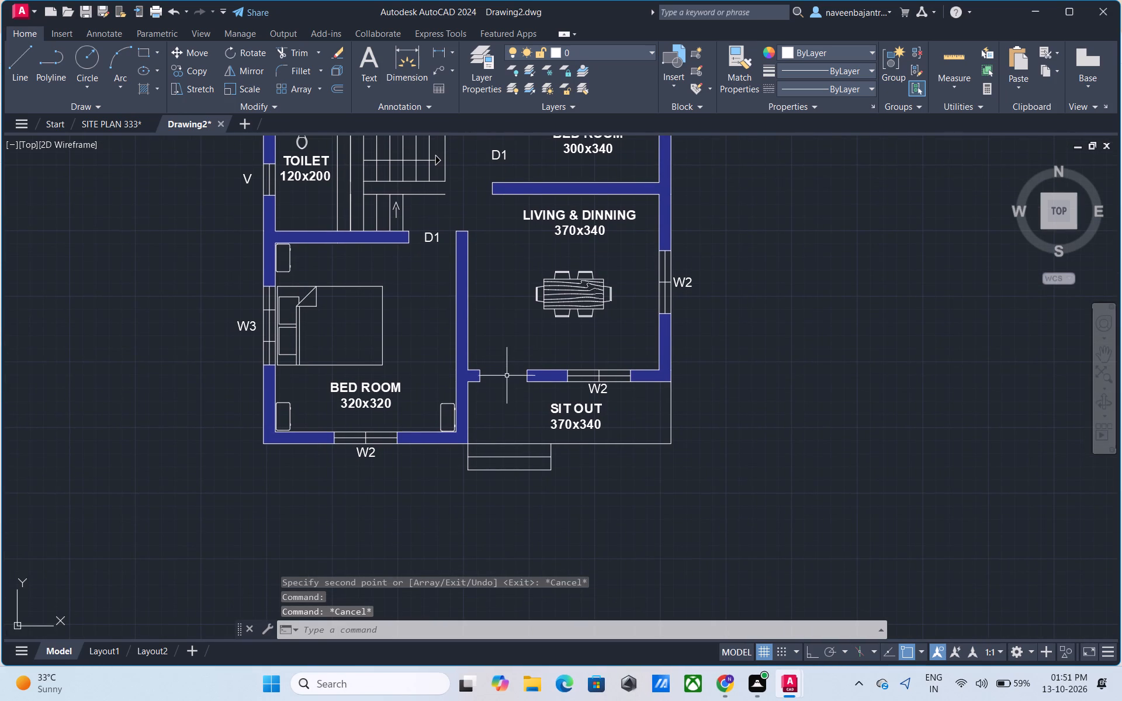
scroll(507, 385, "up", 2)
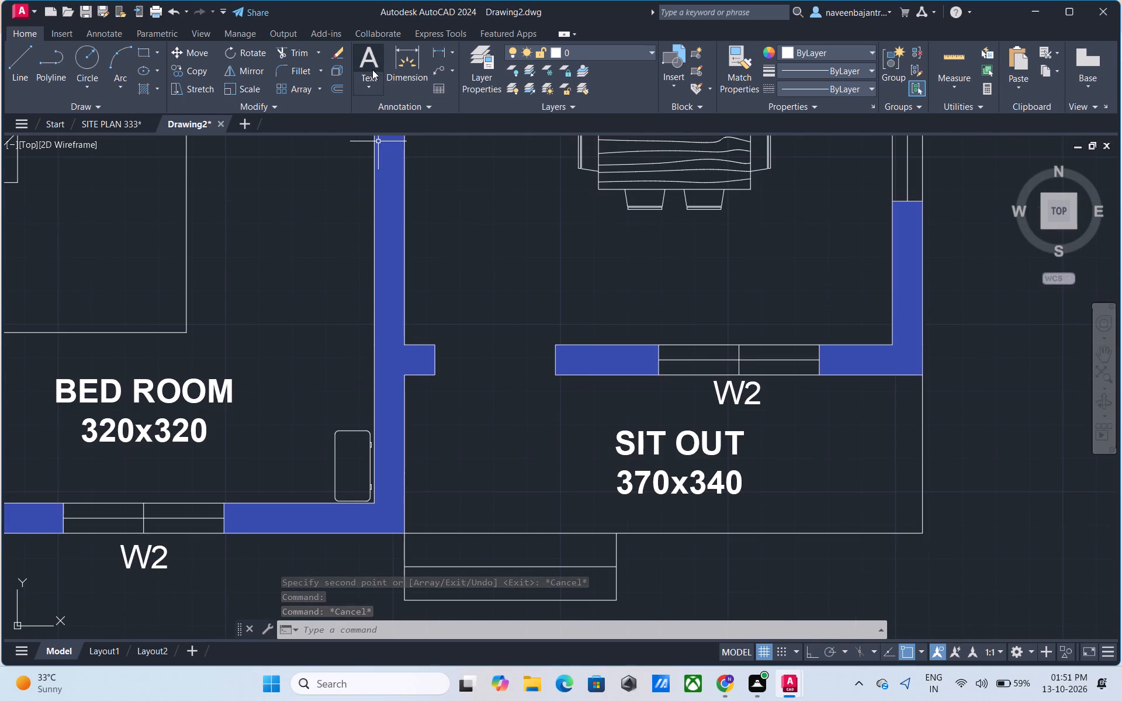
left_click(372, 70)
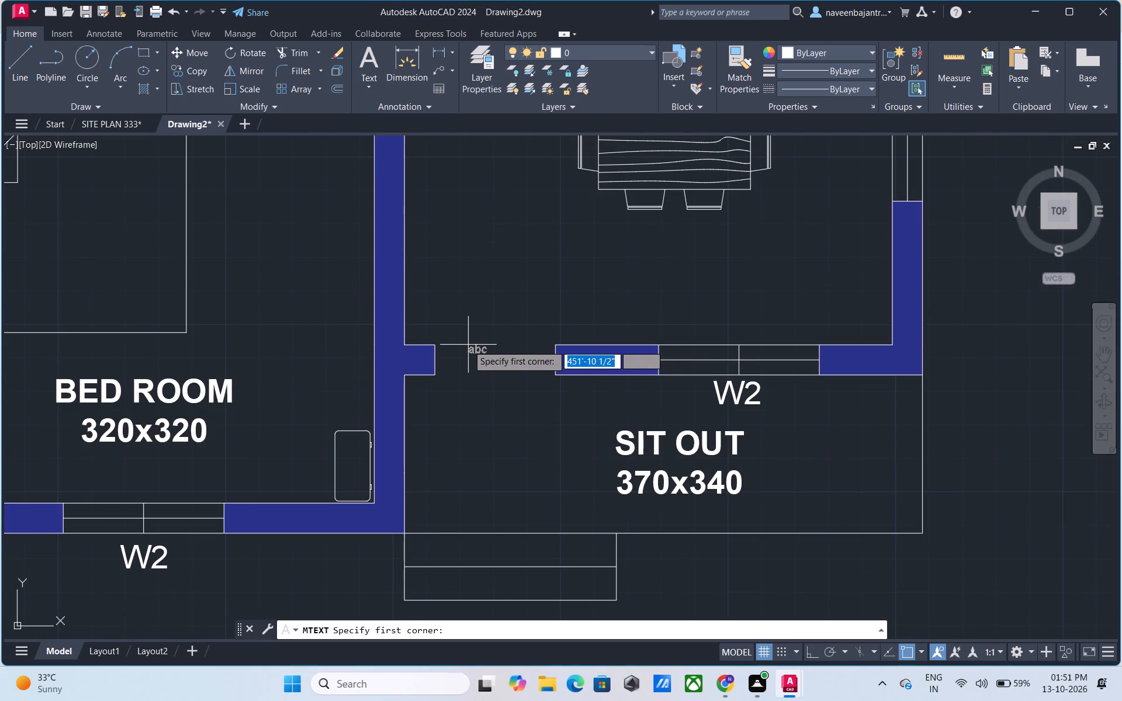
left_click(459, 345)
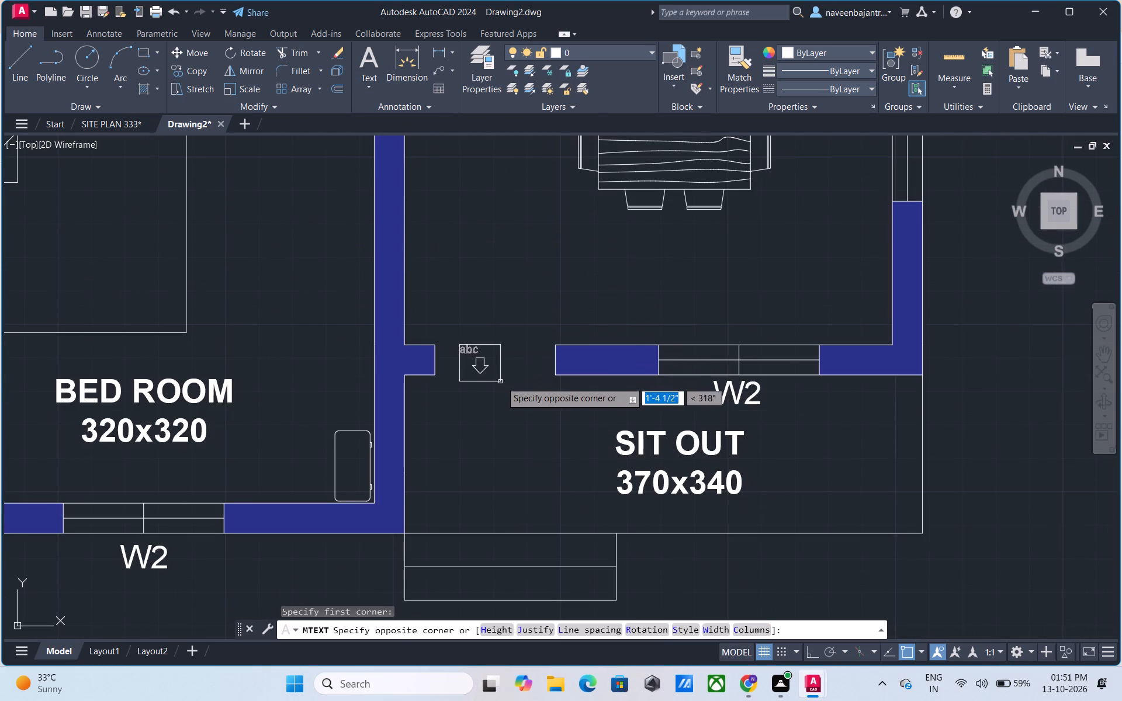
left_click(525, 383)
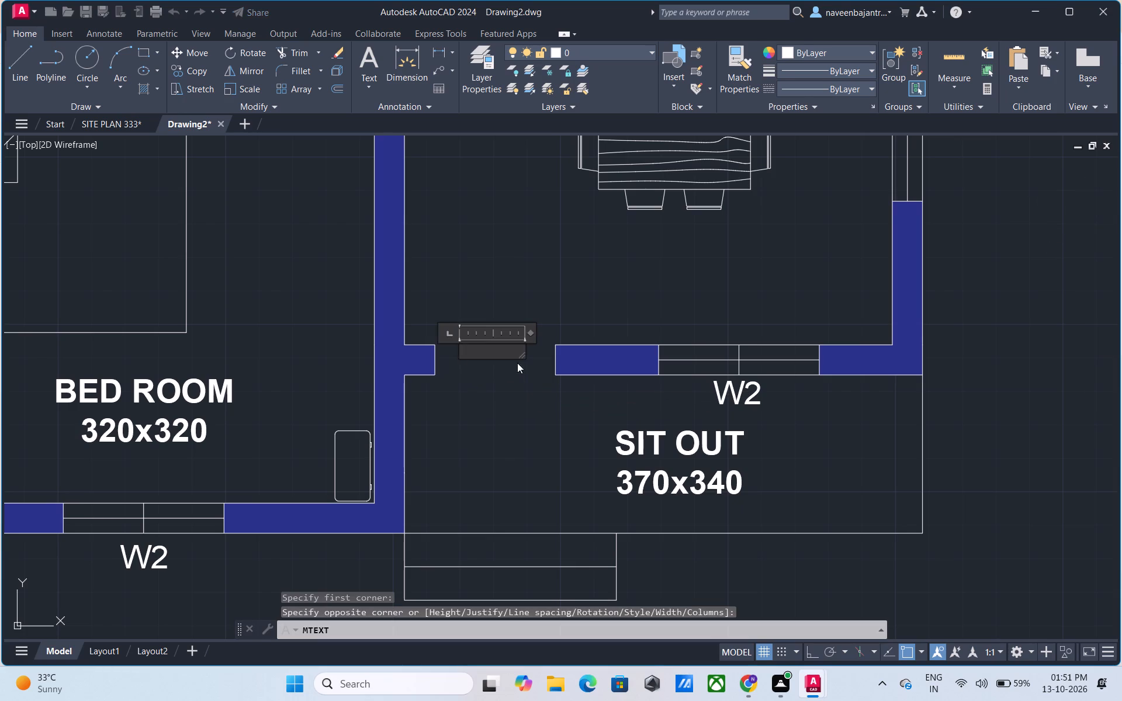
left_click(180, 74)
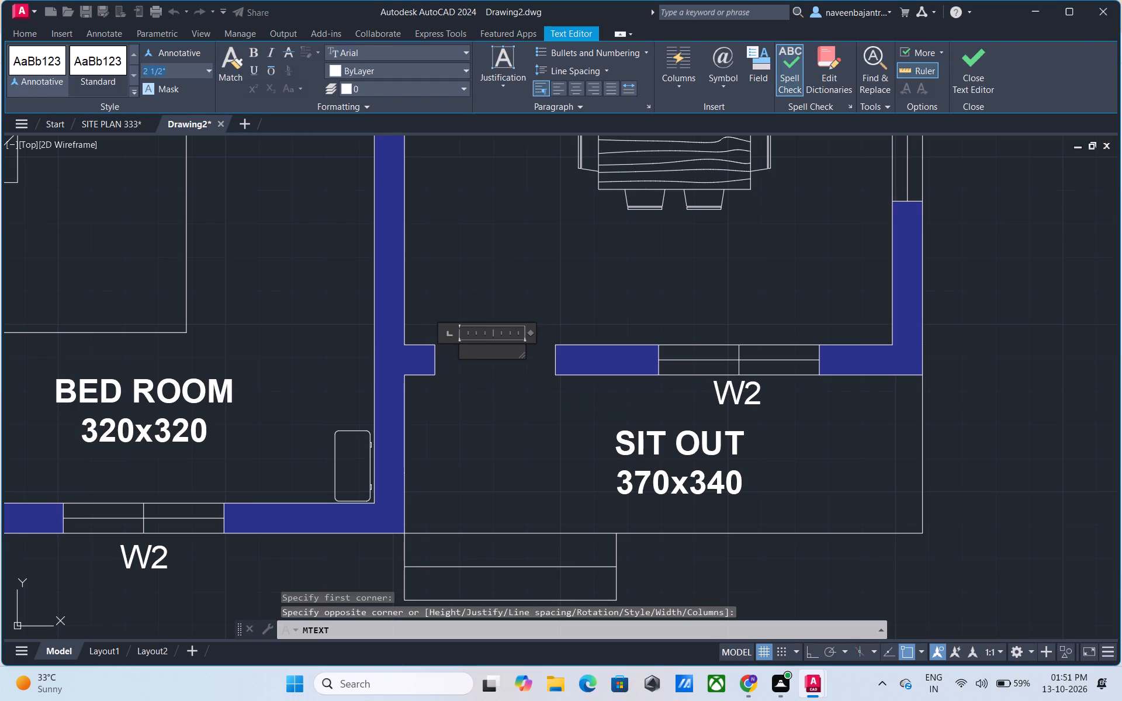
type("7\"")
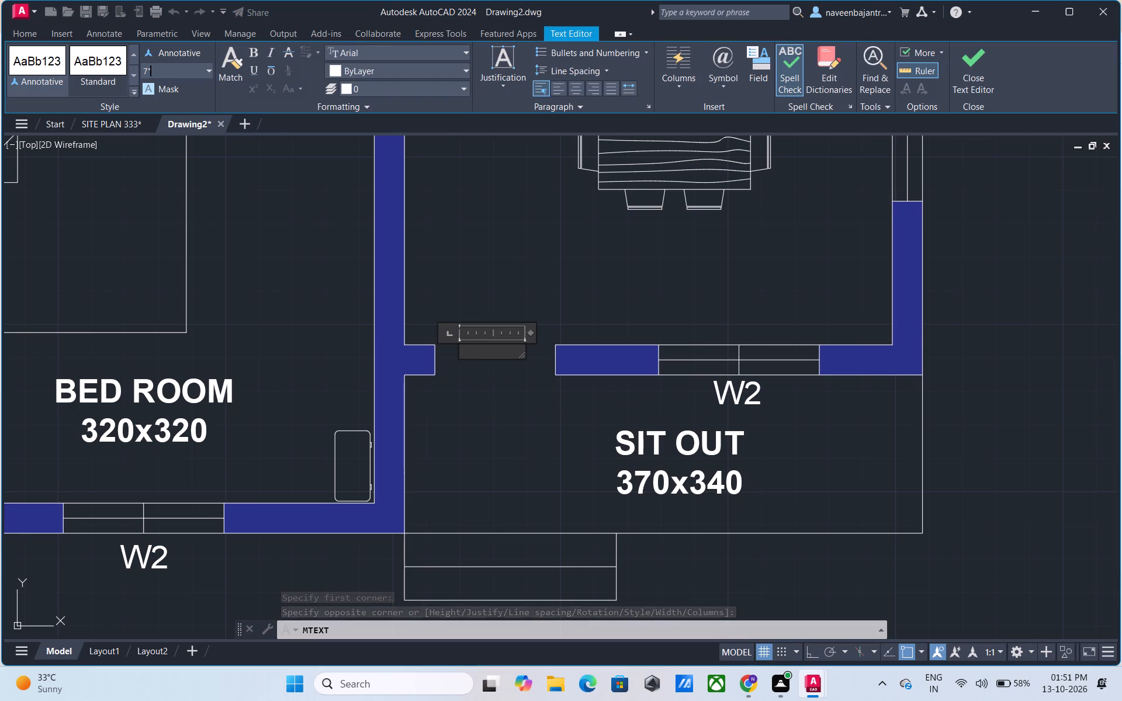
key("Return")
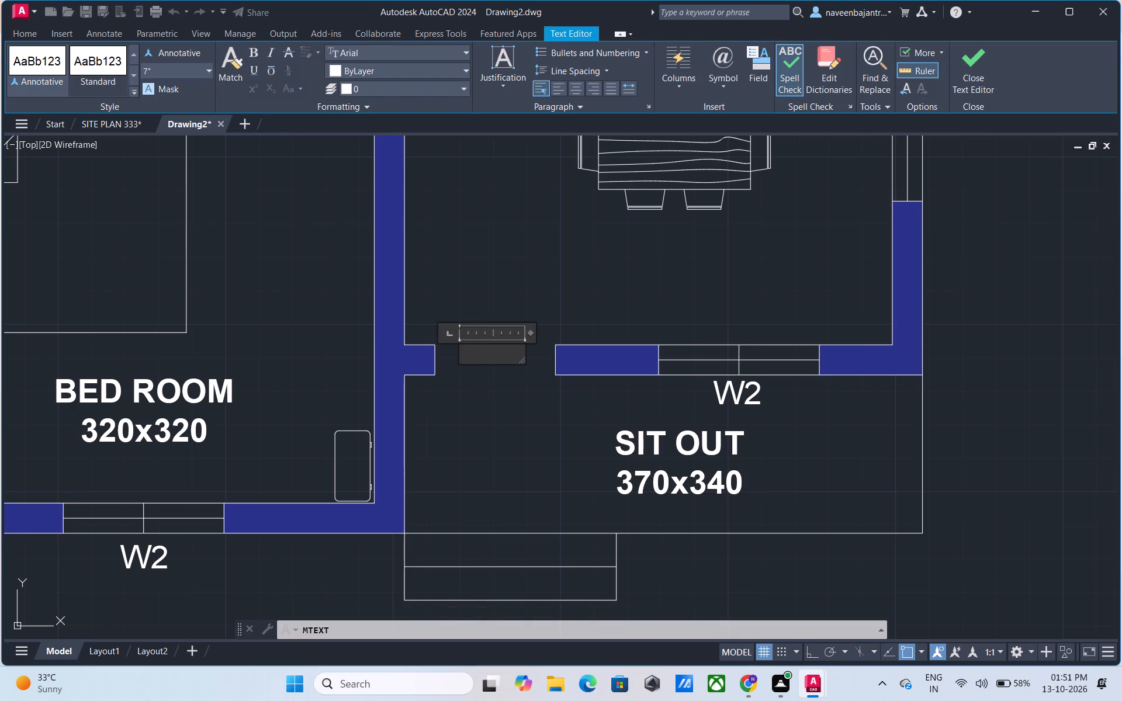
key("d")
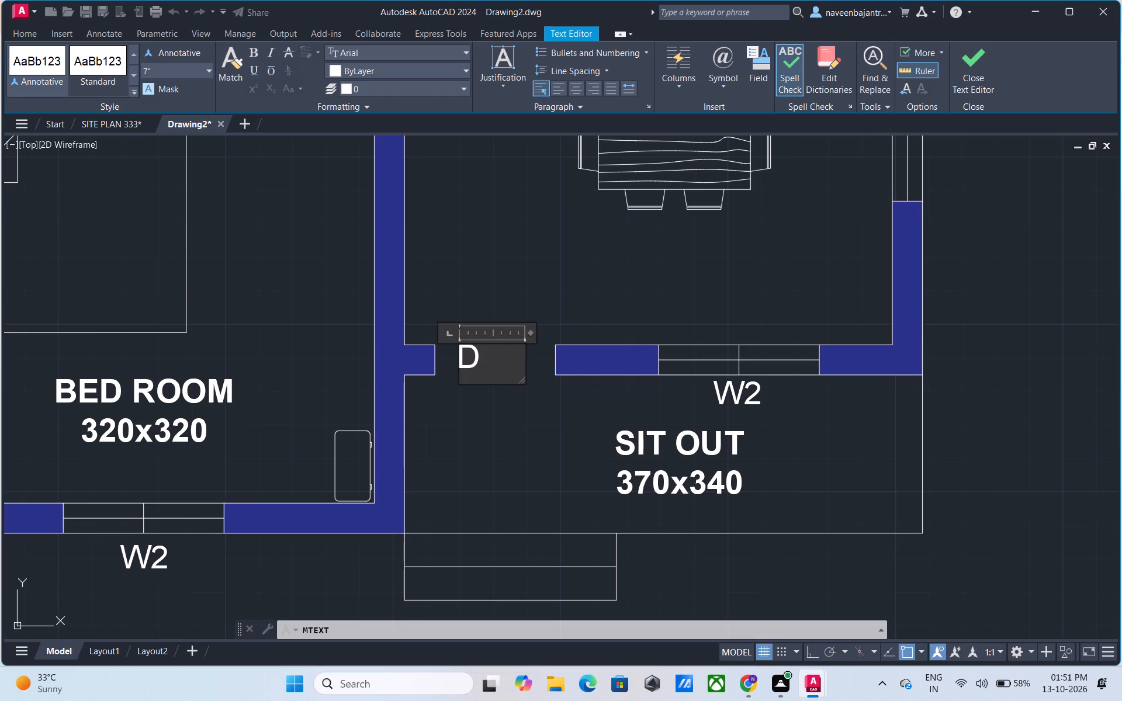
left_click(580, 87)
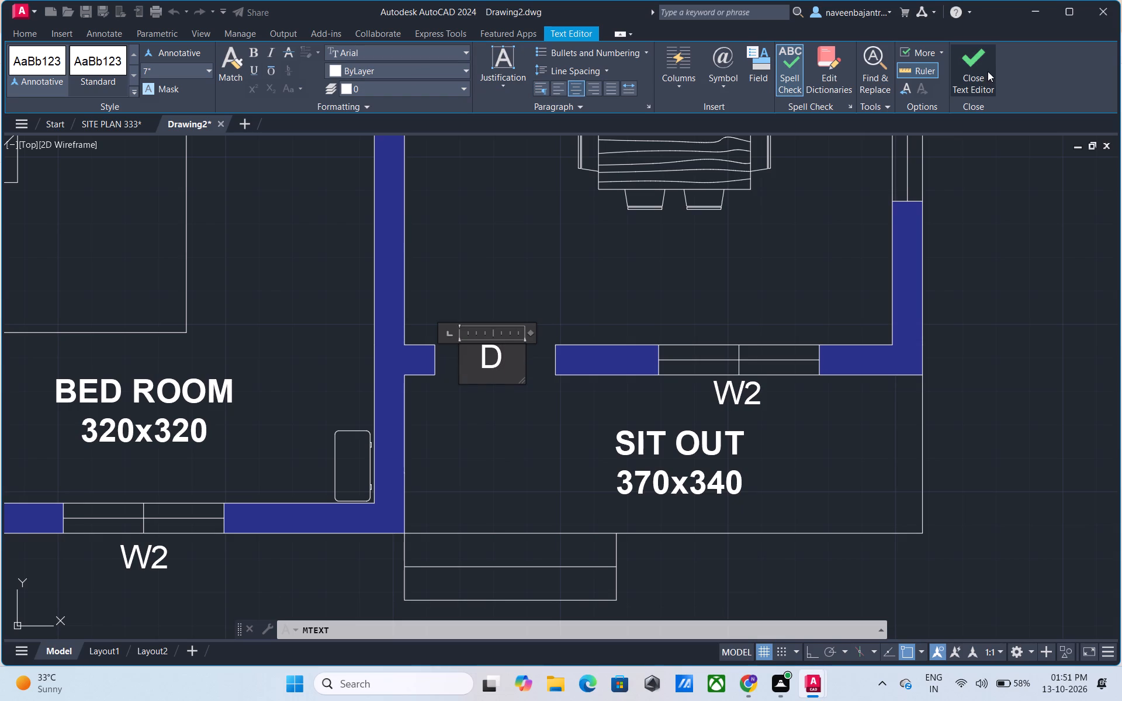
left_click(984, 70)
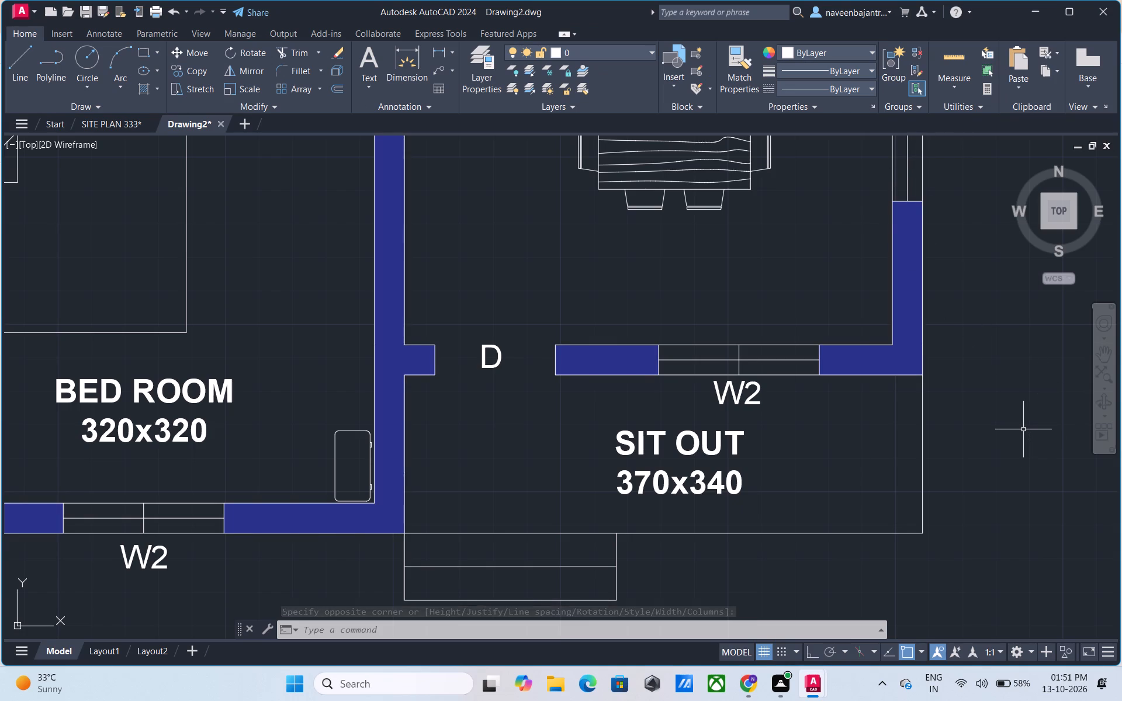
Measure the house's overall width between the outer corners of the top wall with a temporary dimension, leaving it unplaced.
middle_click_drag(1023, 429, 1009, 432)
scroll(1005, 432, "down", 1)
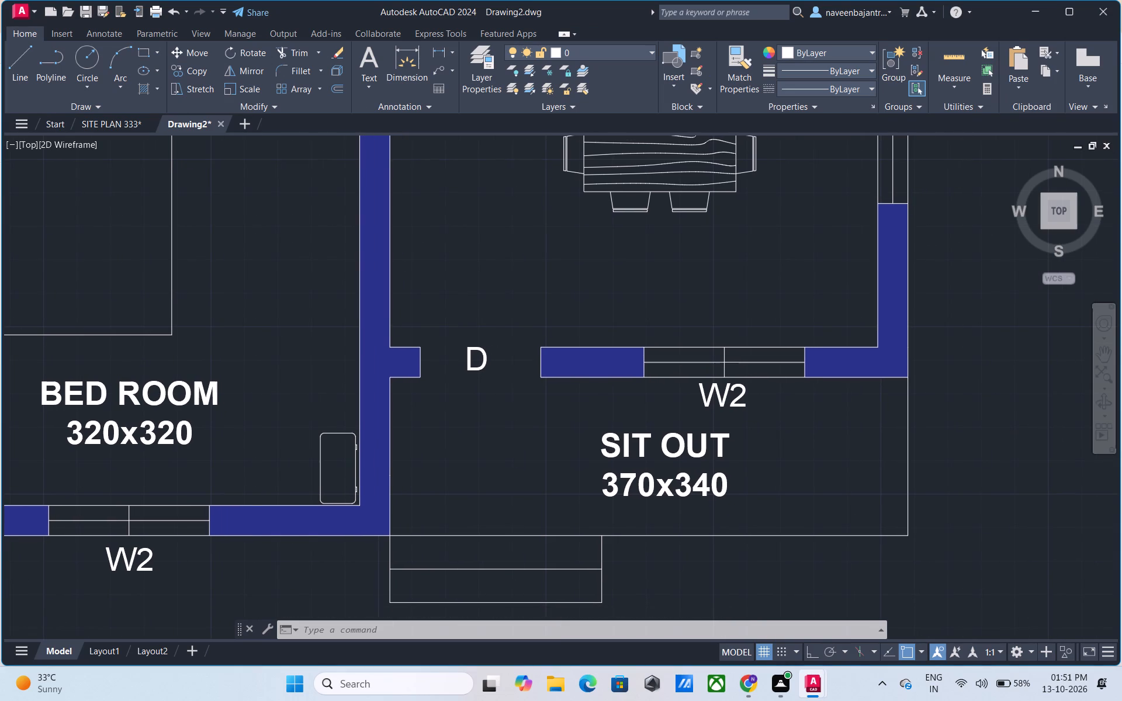
scroll(1005, 432, "down", 2)
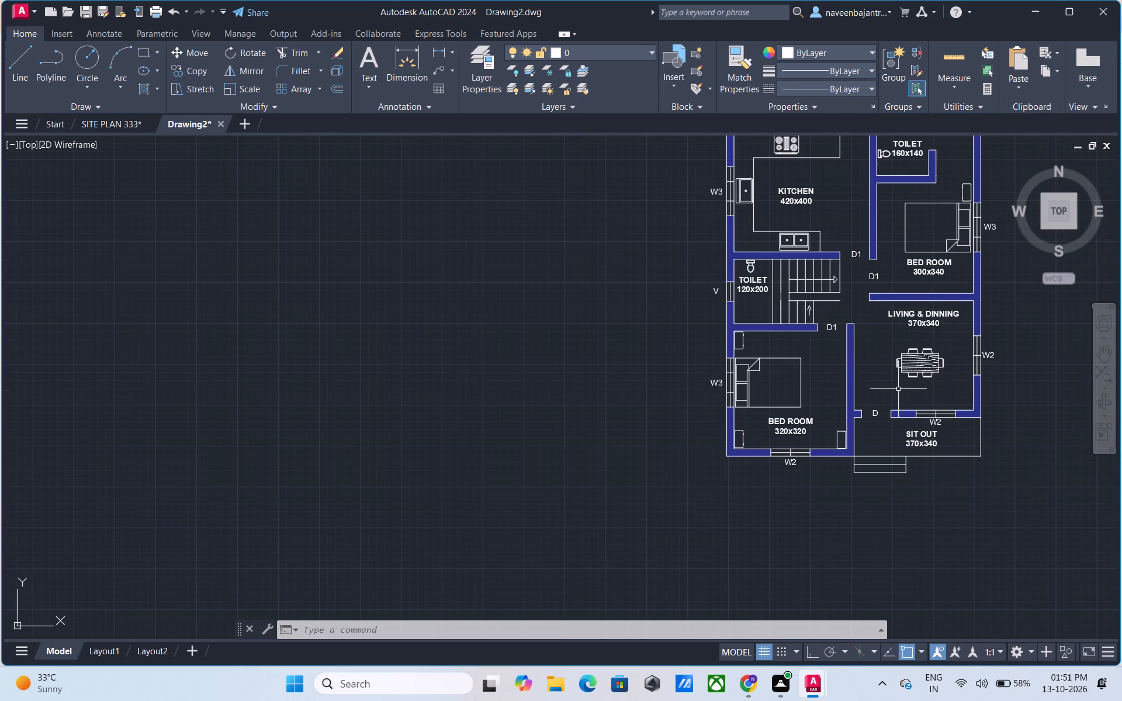
middle_click_drag(898, 389, 532, 565)
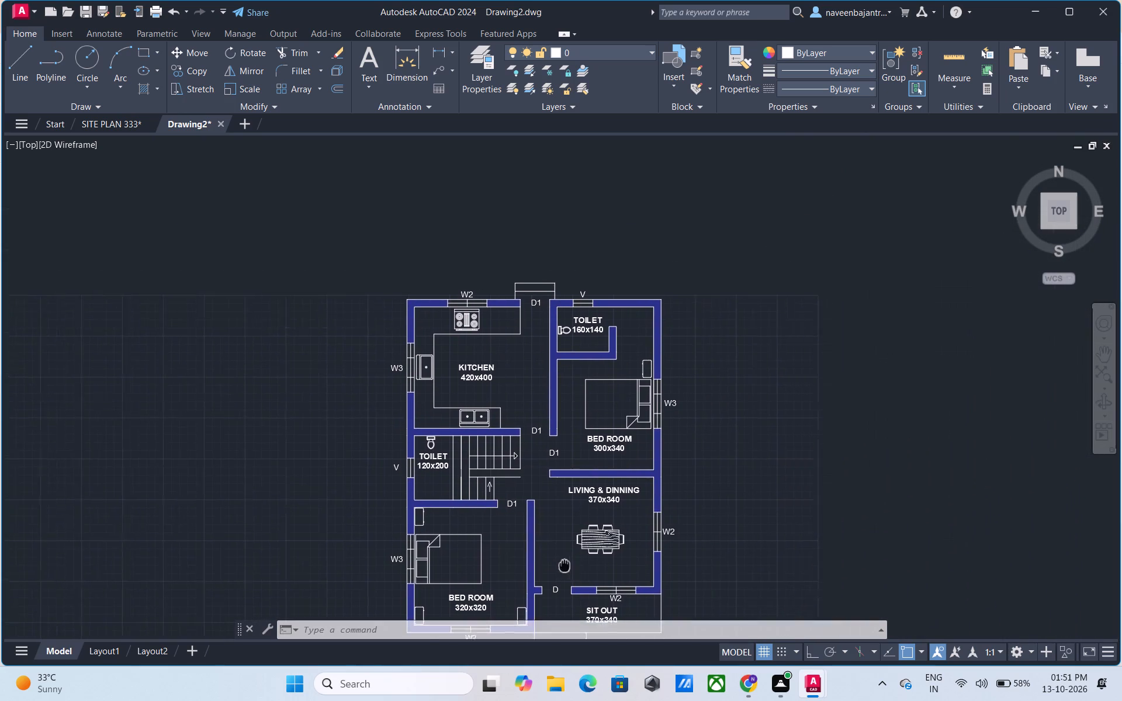
middle_click_drag(532, 565, 524, 566)
key("Escape")
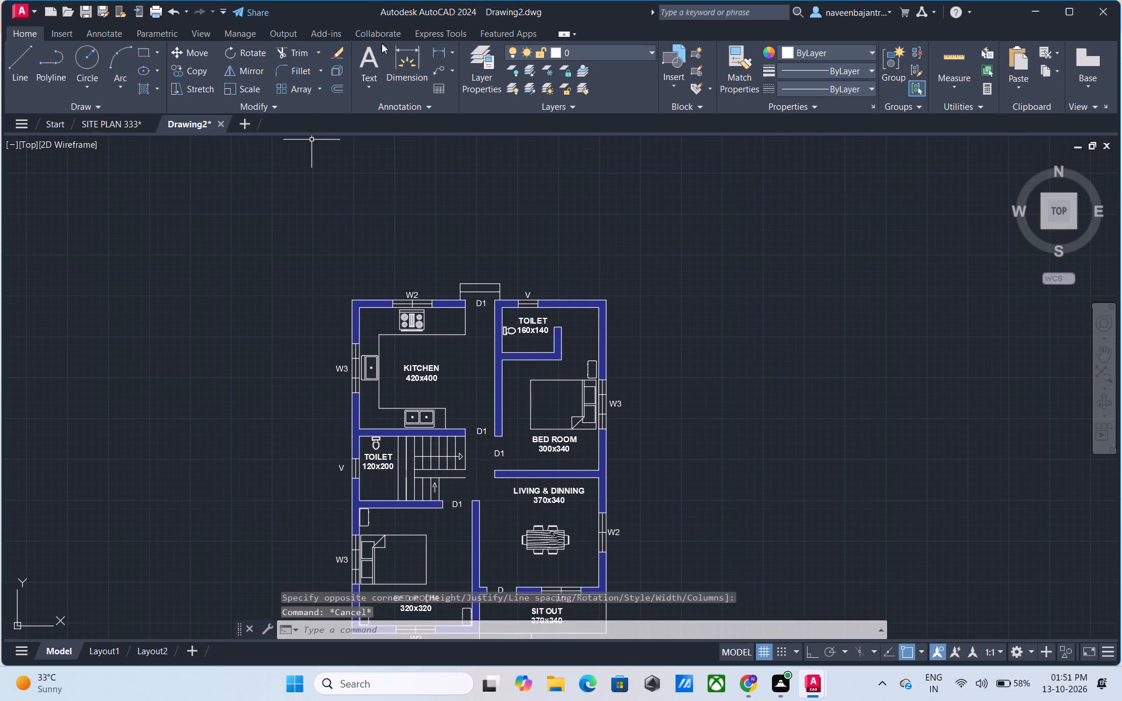
left_click(411, 67)
scroll(341, 288, "up", 1)
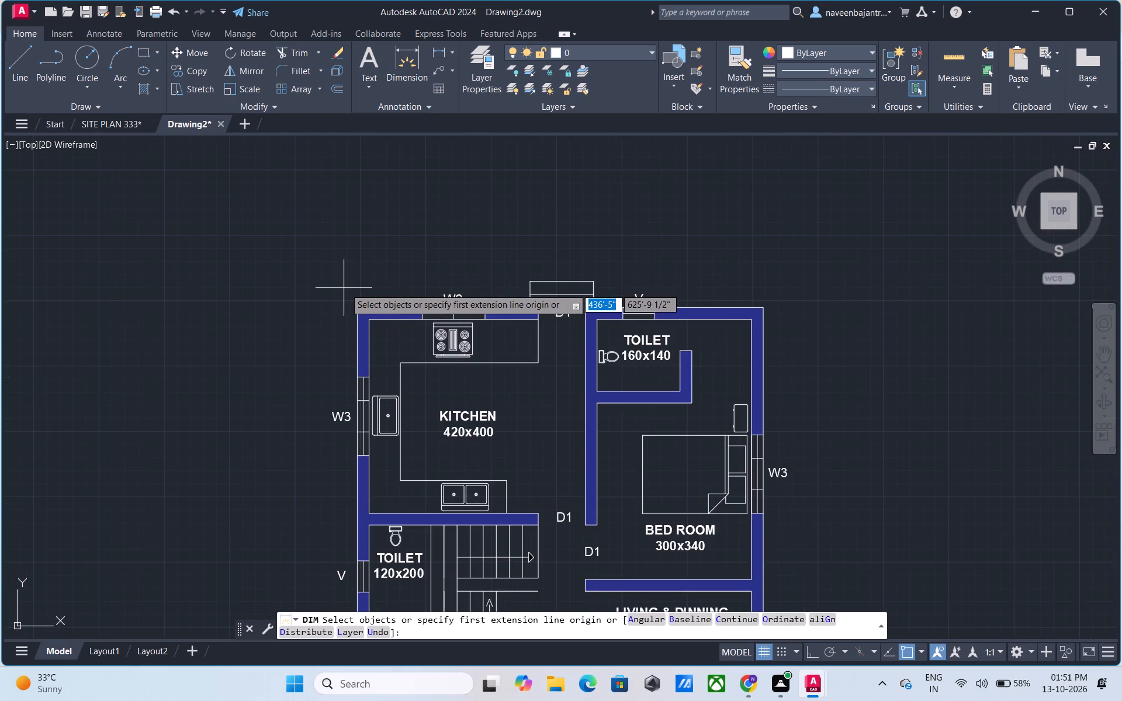
scroll(345, 288, "up", 1)
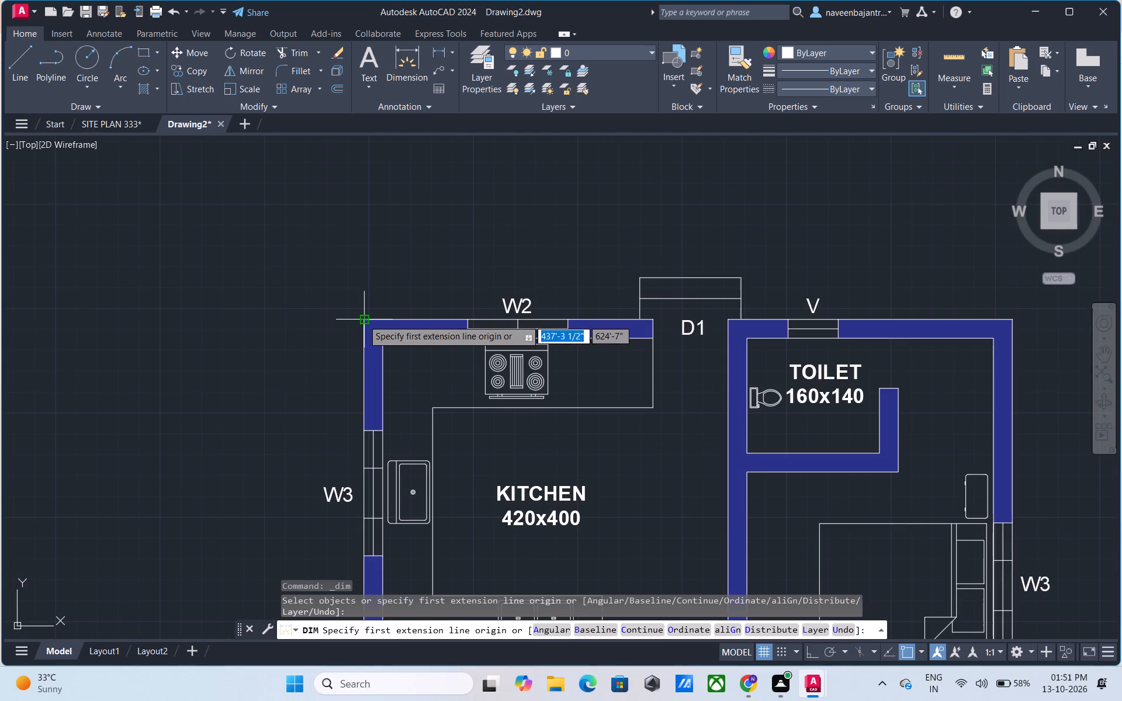
left_click(363, 318)
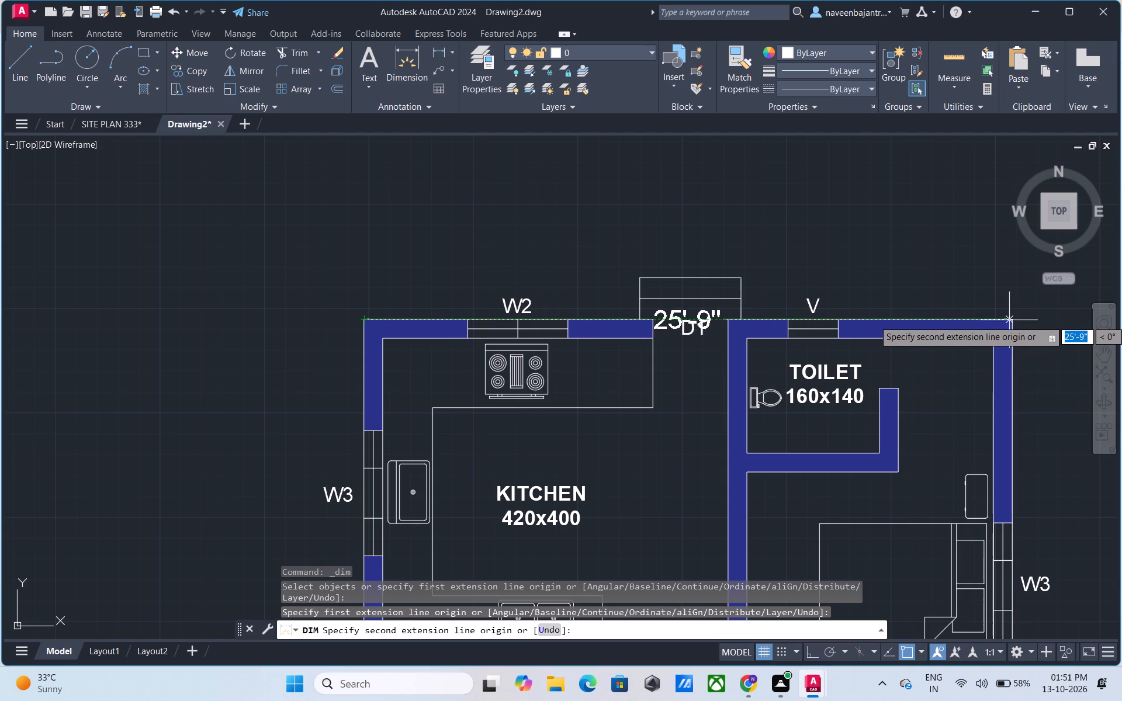
scroll(1014, 320, "up", 5)
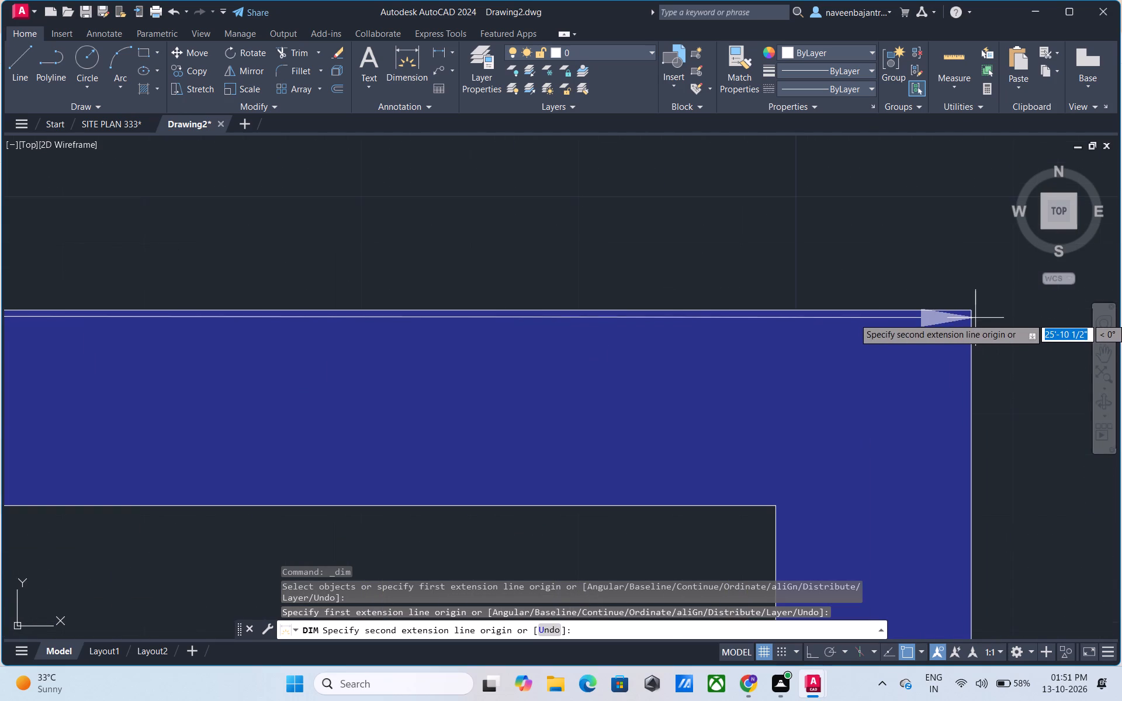
left_click(972, 312)
scroll(972, 312, "down", 3)
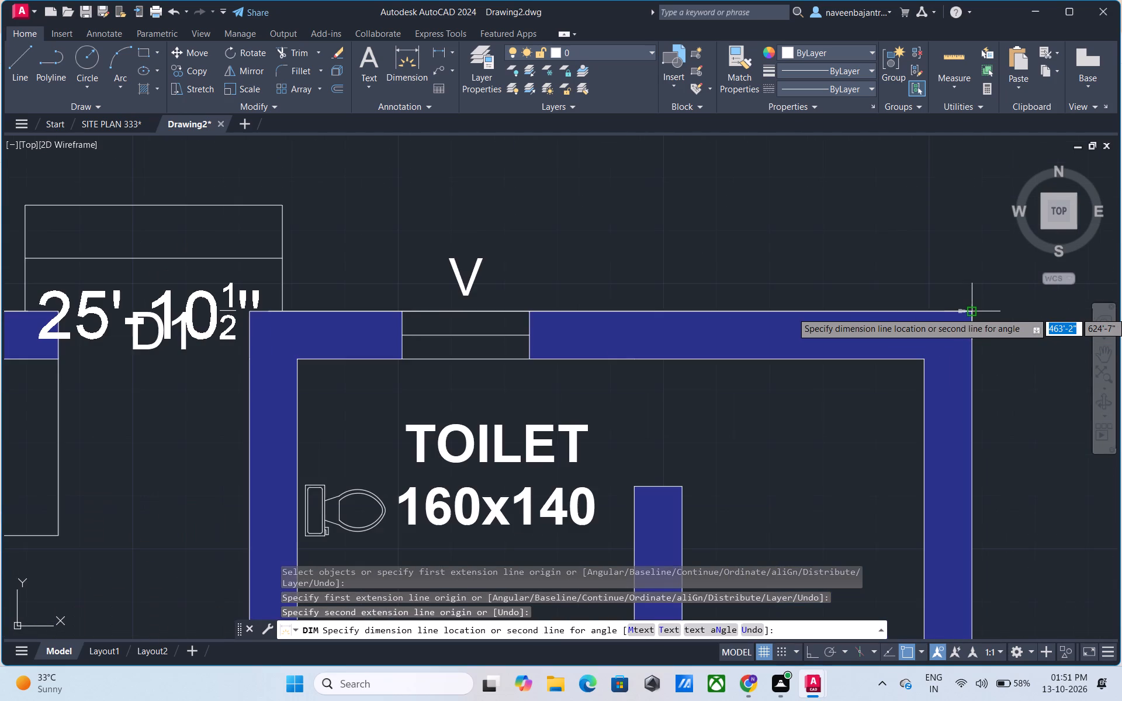
scroll(972, 312, "down", 1)
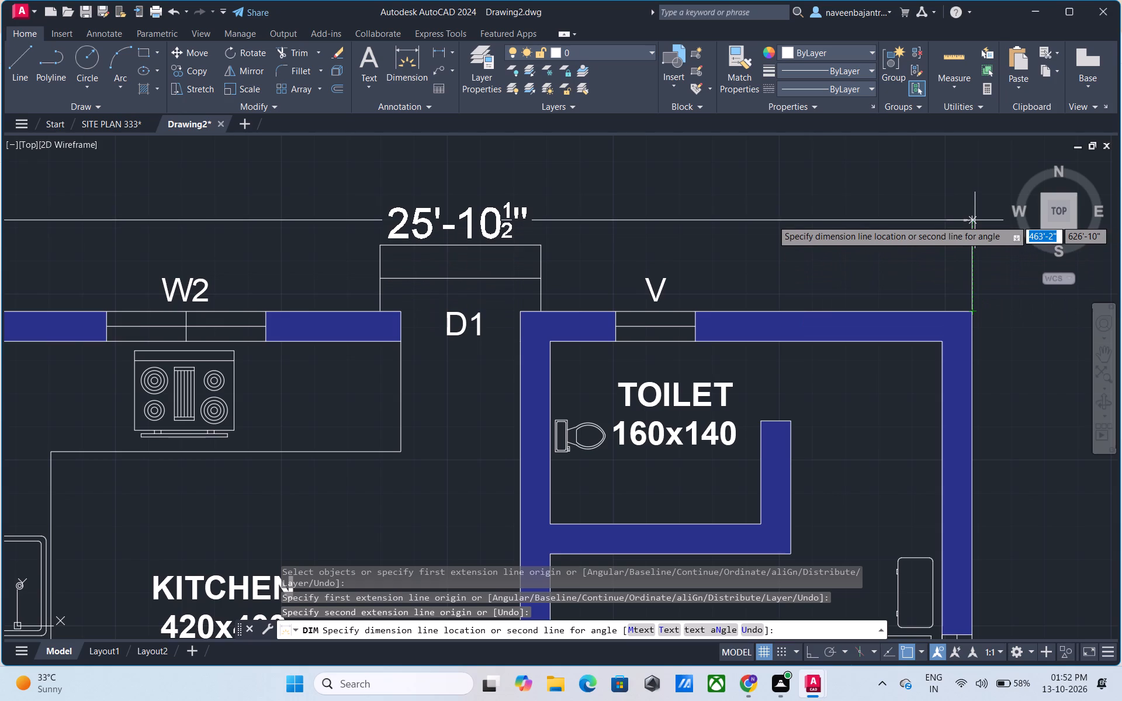
key("Escape")
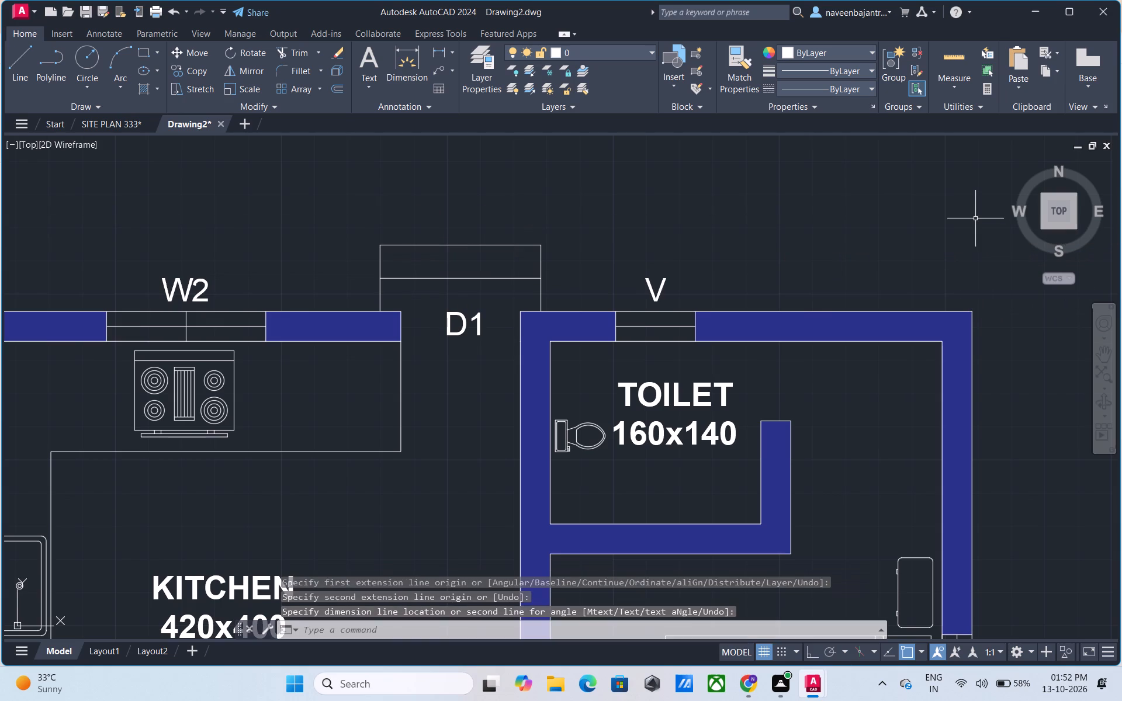
Measure the house's overall length between the outer corners of the west wall with a temporary dimension, leaving it unplaced.
scroll(975, 218, "down", 4)
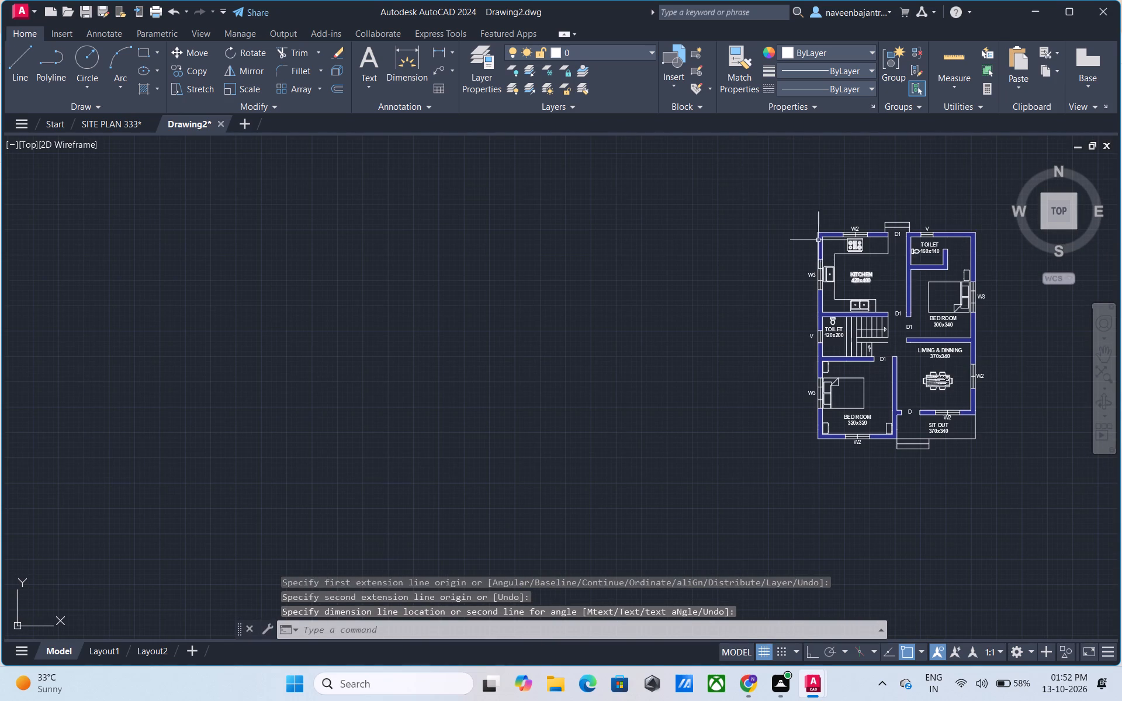
left_click(401, 78)
scroll(754, 244, "up", 1)
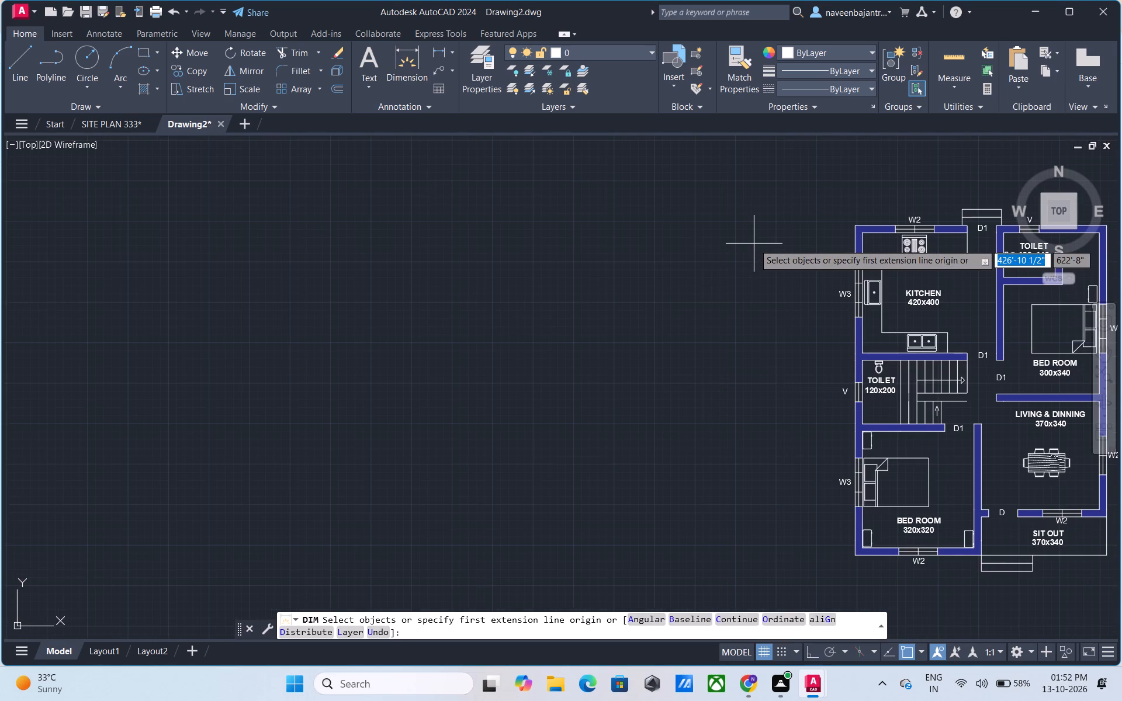
middle_click_drag(754, 244, 462, 211)
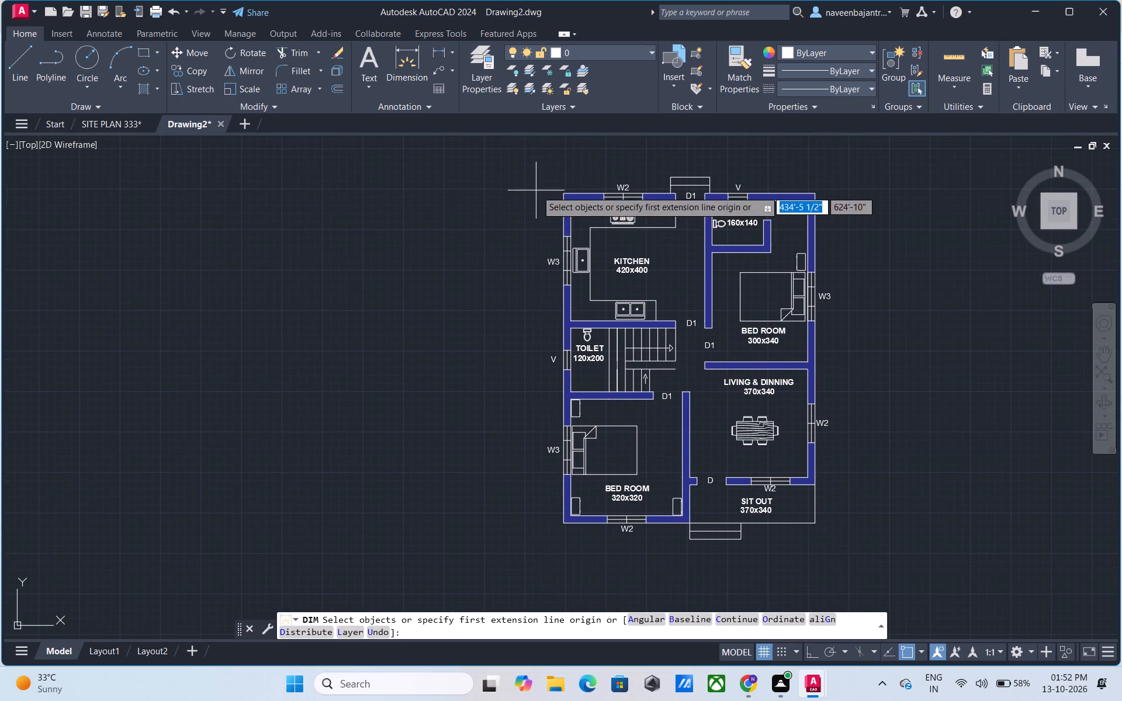
scroll(562, 194, "up", 4)
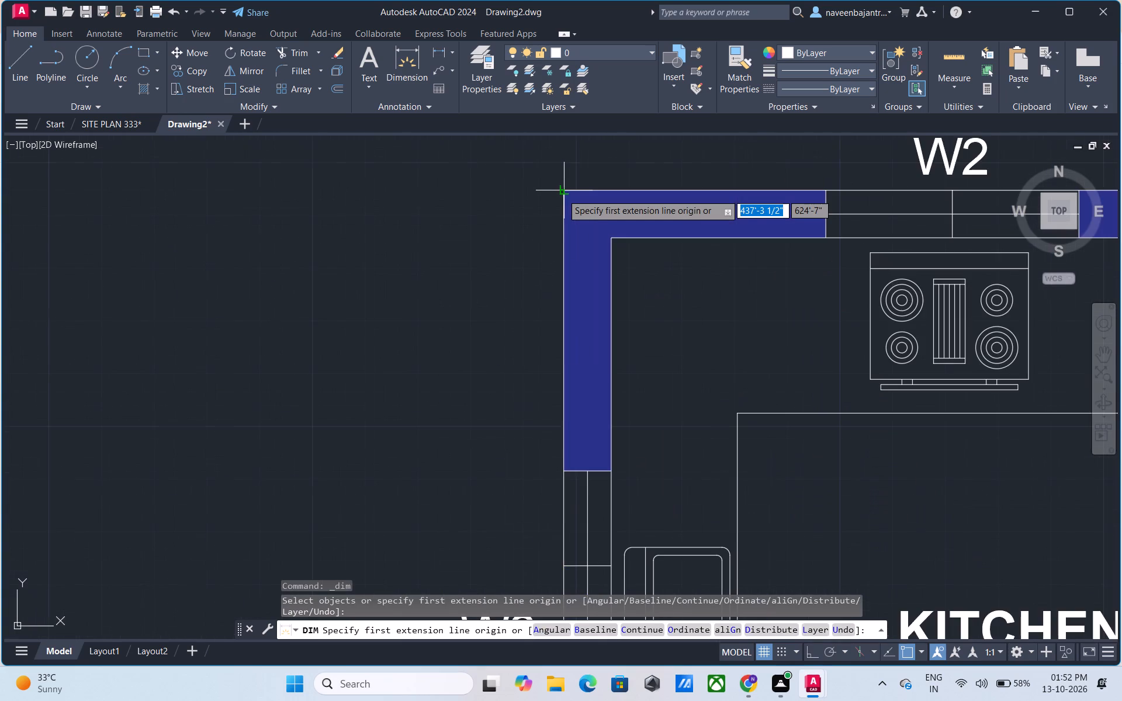
scroll(562, 192, "up", 5)
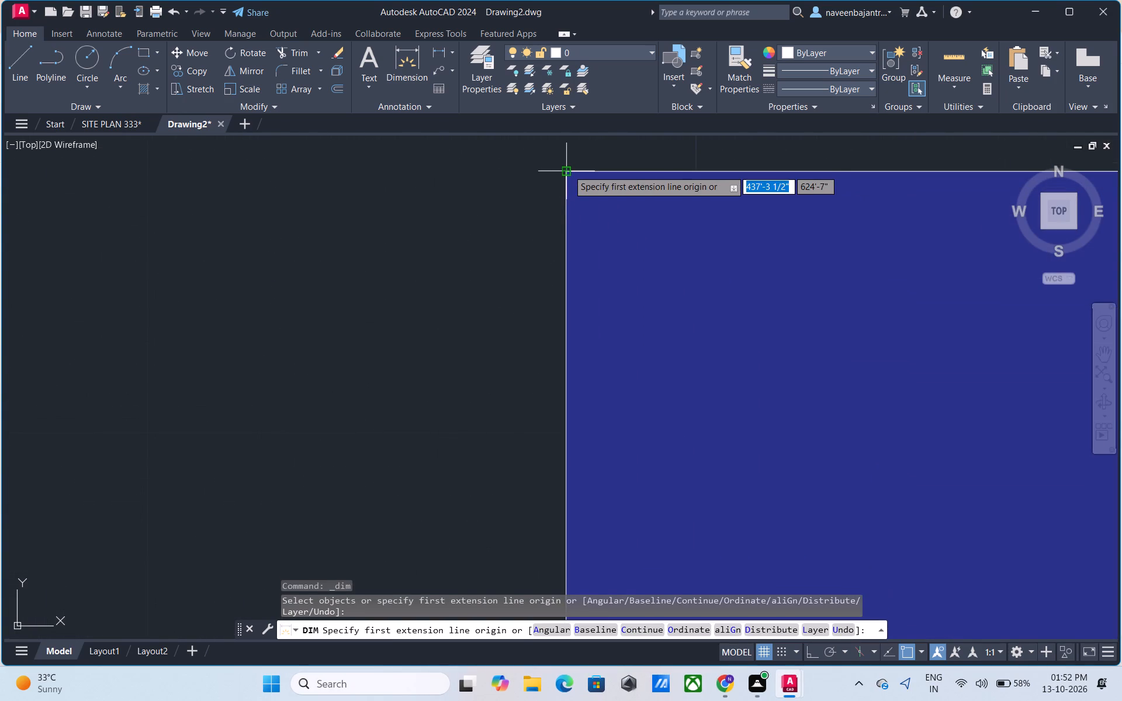
left_click(568, 170)
scroll(568, 170, "down", 8)
middle_click_drag(565, 235, 567, 189)
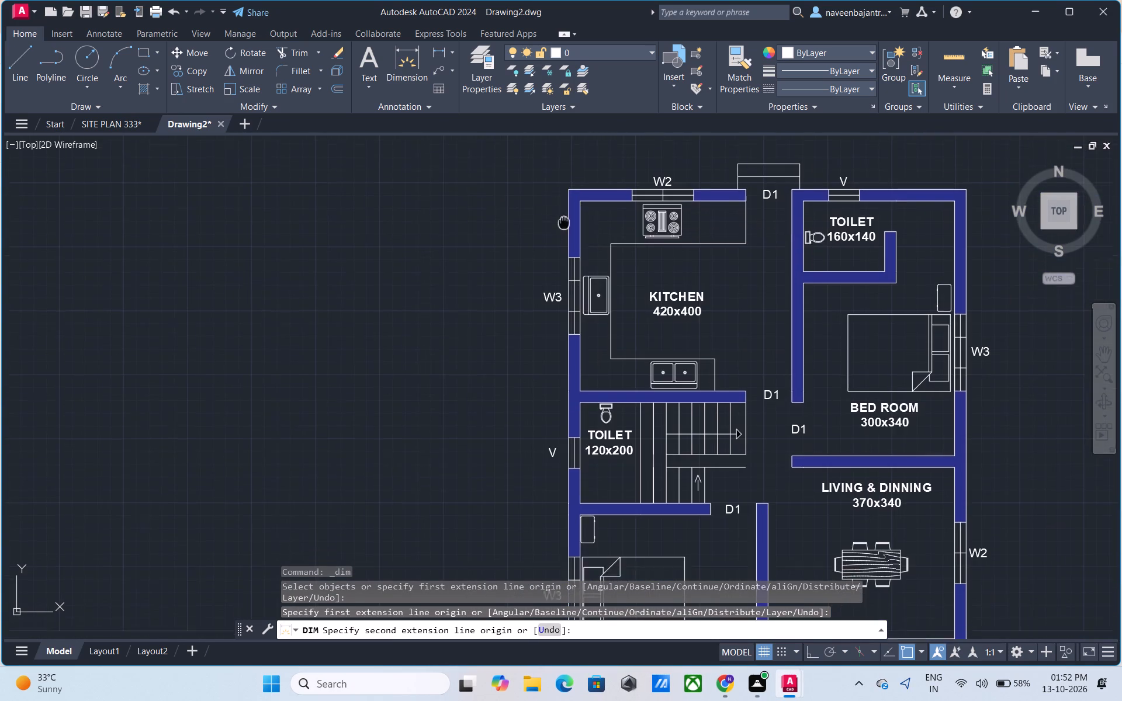
middle_click_drag(567, 189, 581, 112)
middle_click_drag(607, 403, 621, 159)
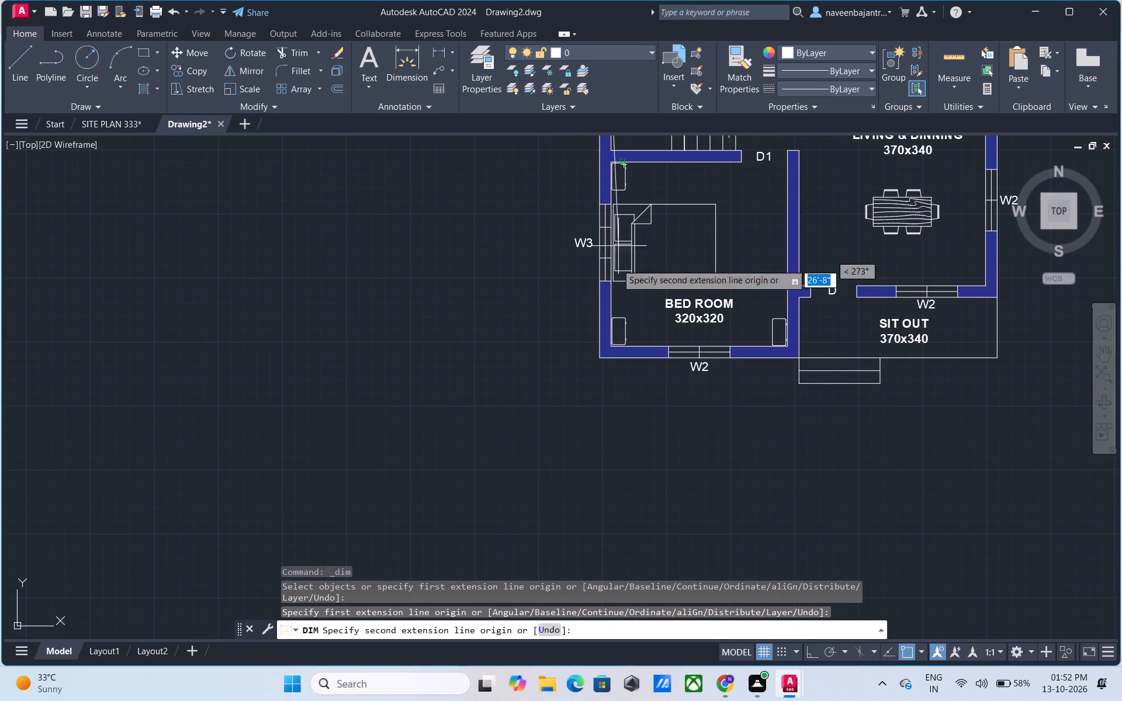
scroll(601, 350, "up", 4)
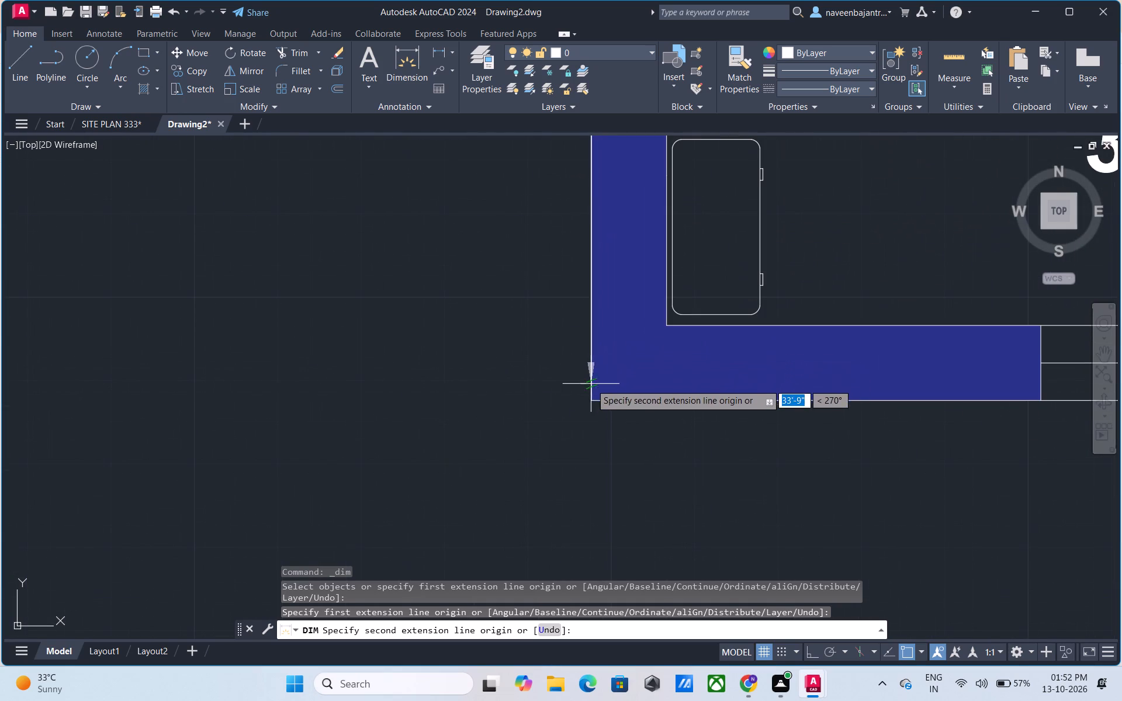
scroll(592, 401, "up", 5)
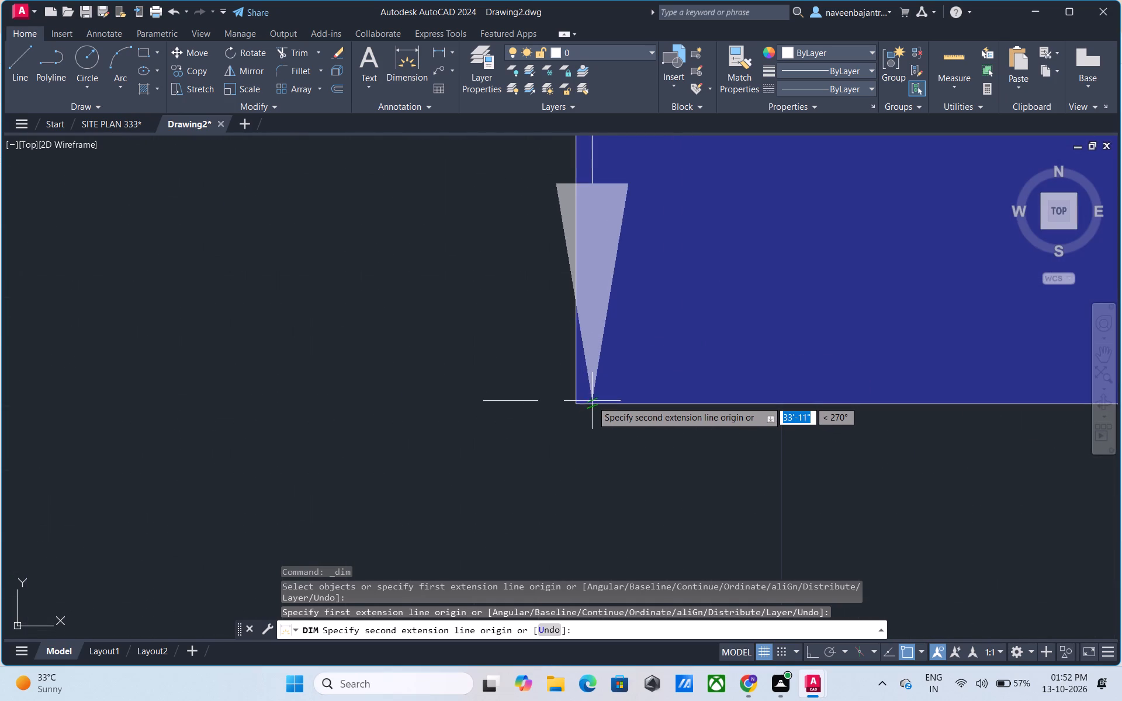
left_click(577, 403)
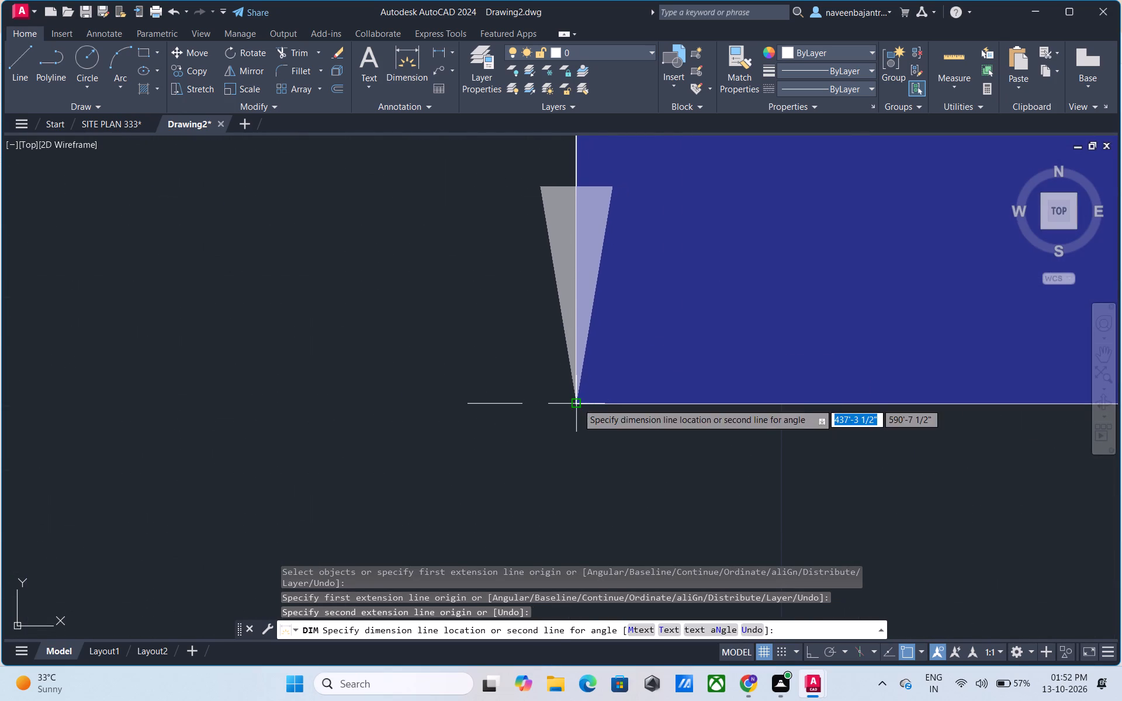
scroll(577, 403, "down", 12)
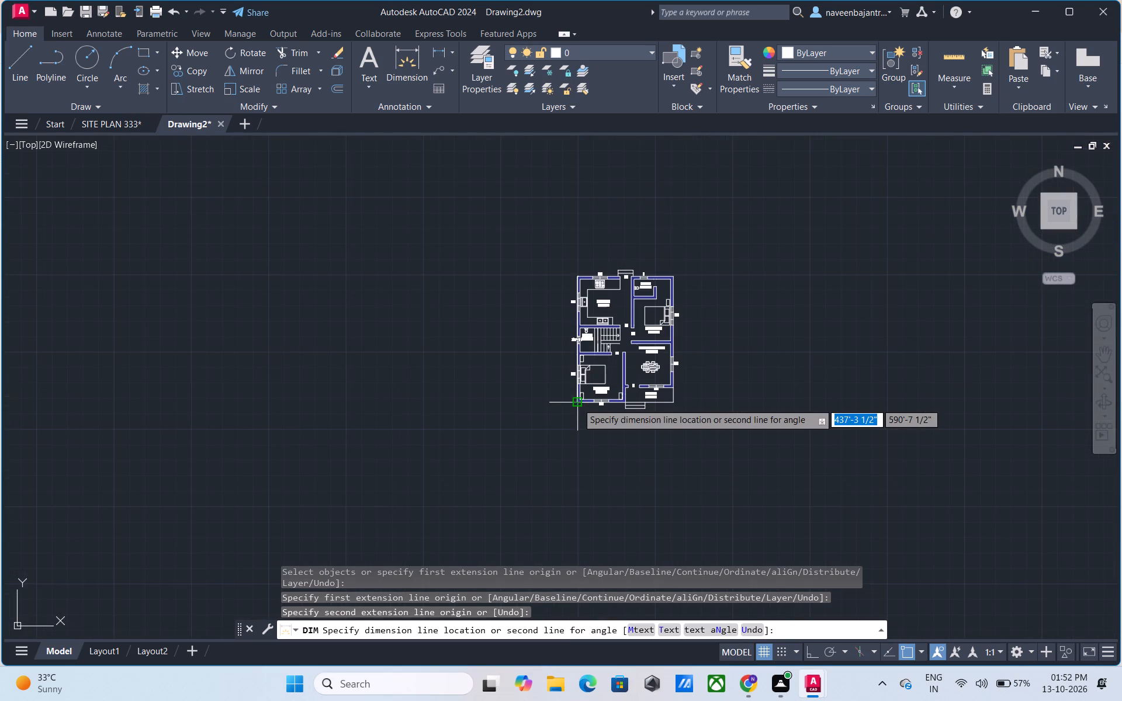
scroll(532, 403, "up", 2)
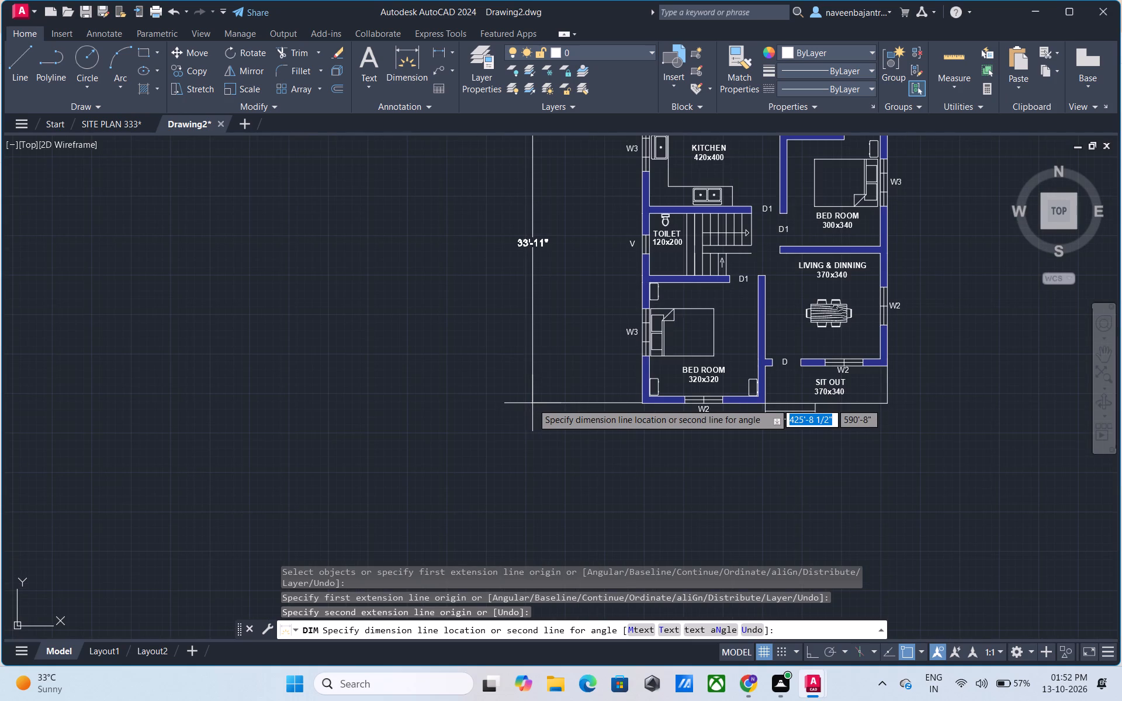
key("Escape")
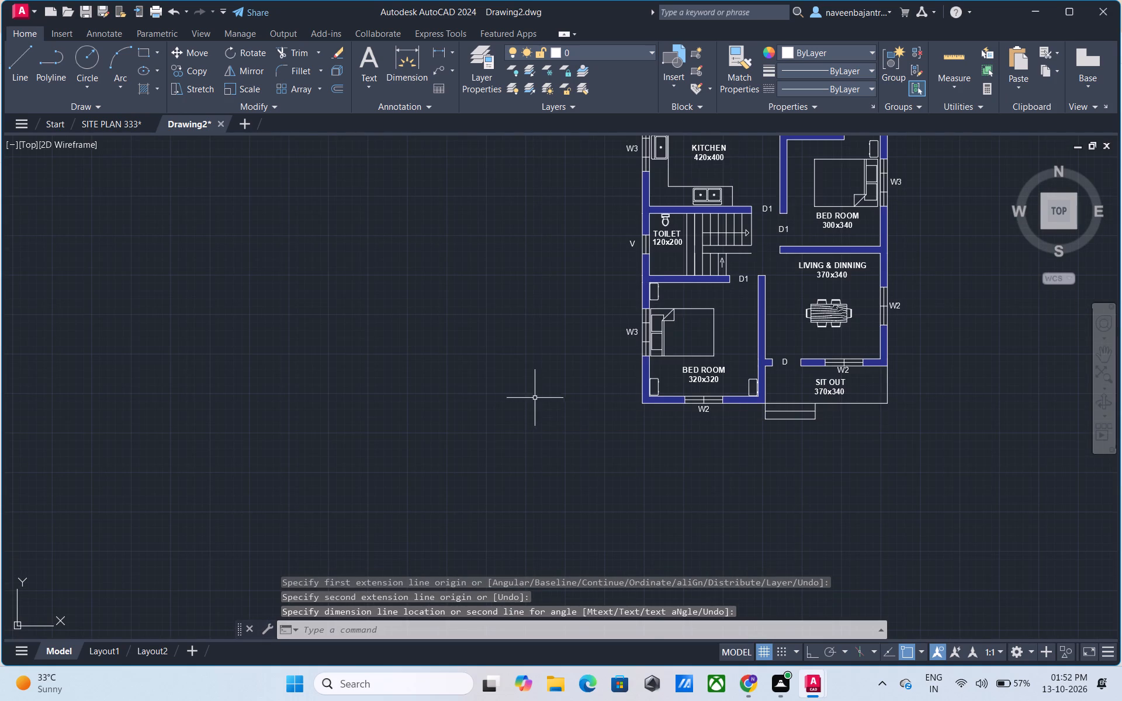
Copy the entire annotated floor plan about 303'-7" to the east and slightly north, using the sit-out's outer corner as base point.
scroll(538, 395, "down", 1)
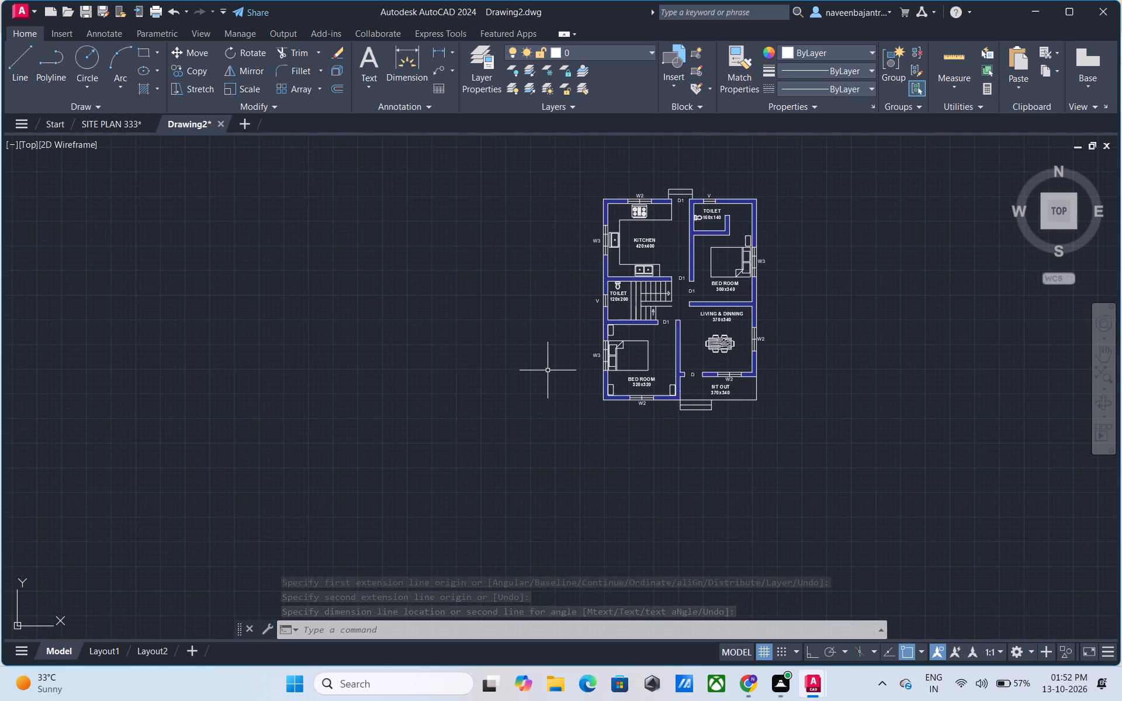
middle_click_drag(548, 370, 350, 466)
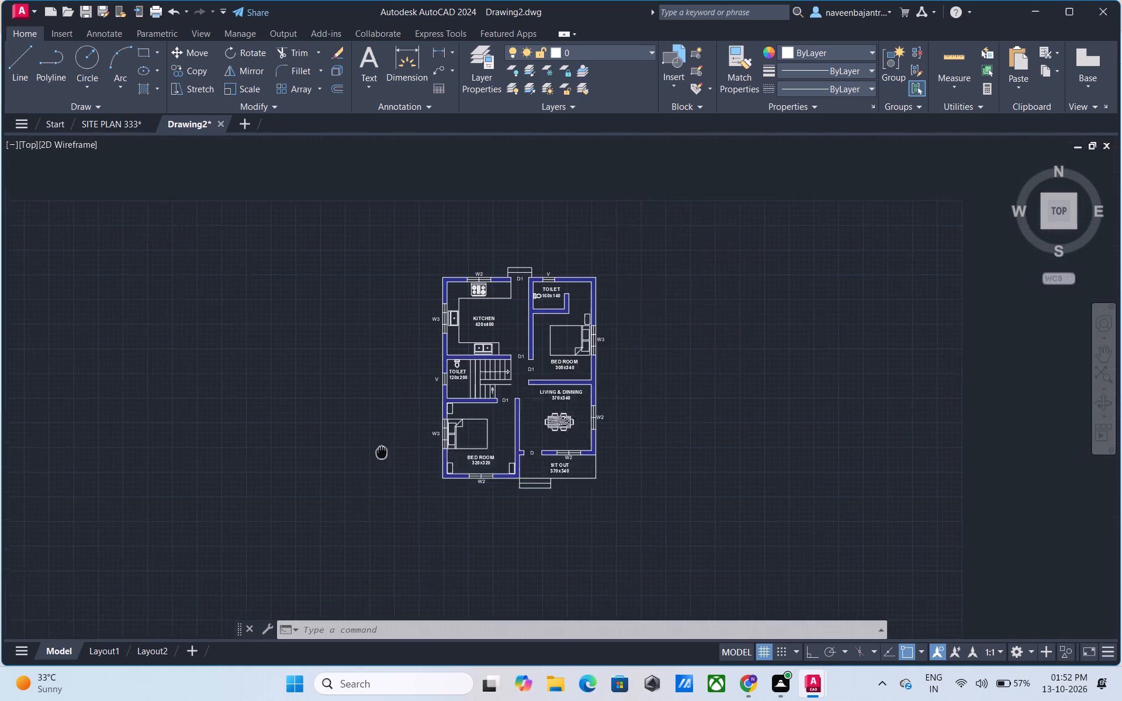
middle_click_drag(350, 466, 345, 468)
left_click_drag(344, 222, 348, 232)
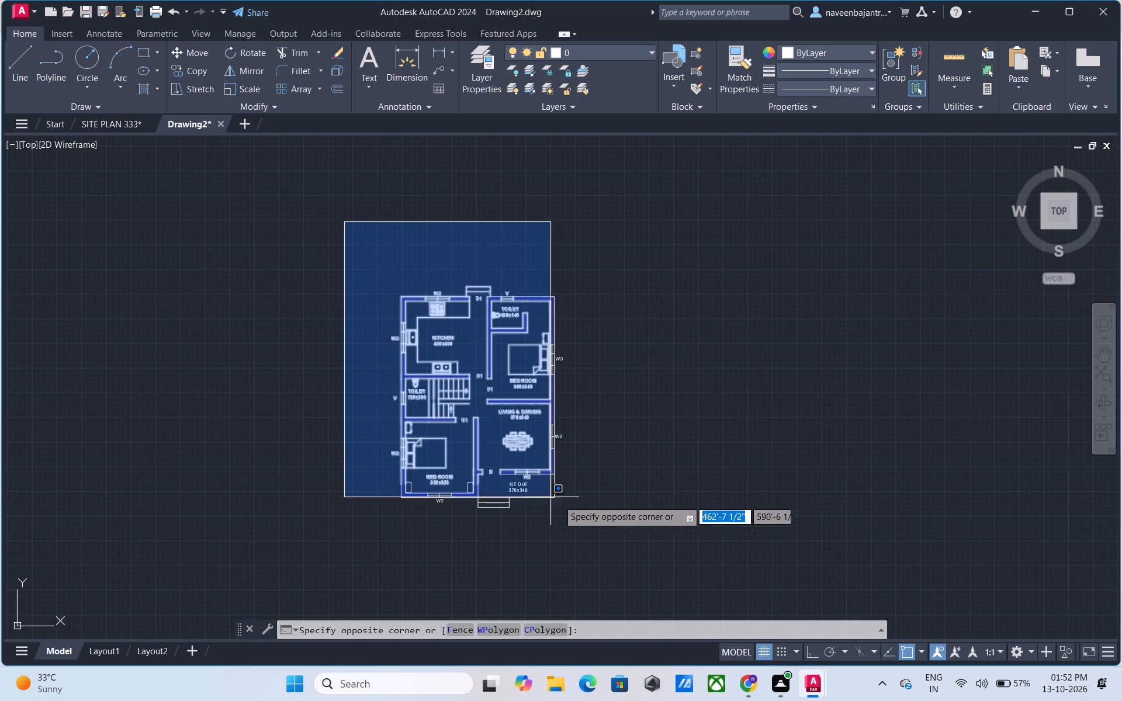
left_click(579, 521)
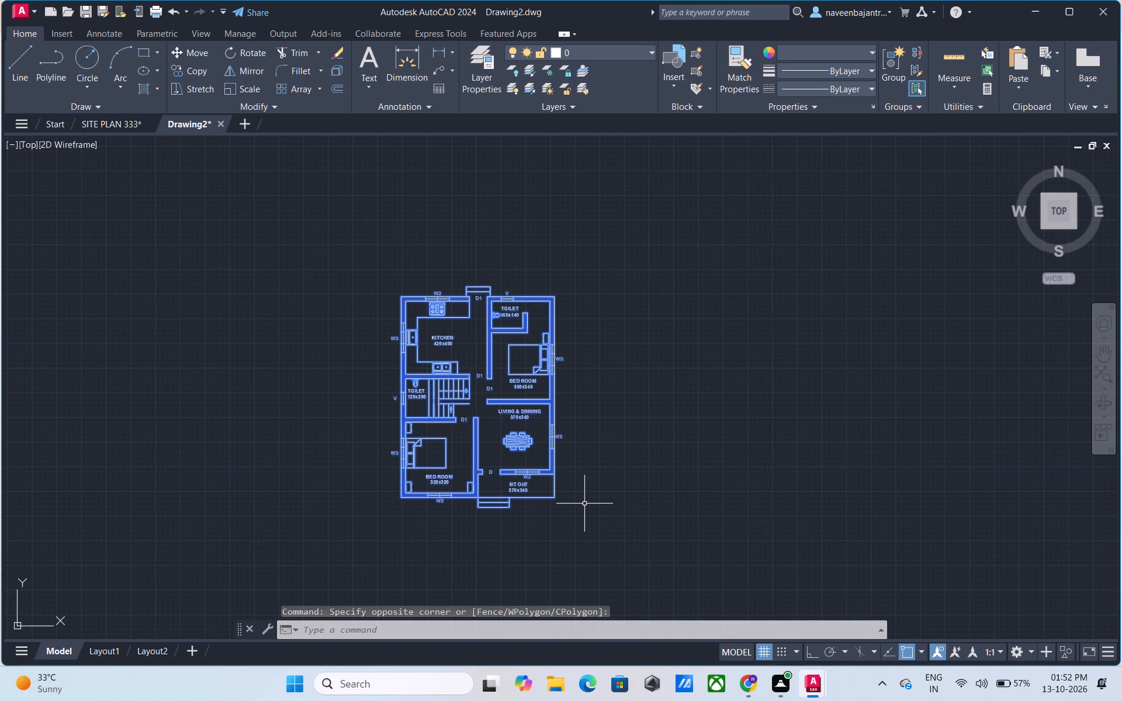
key("c")
type("O")
key("space")
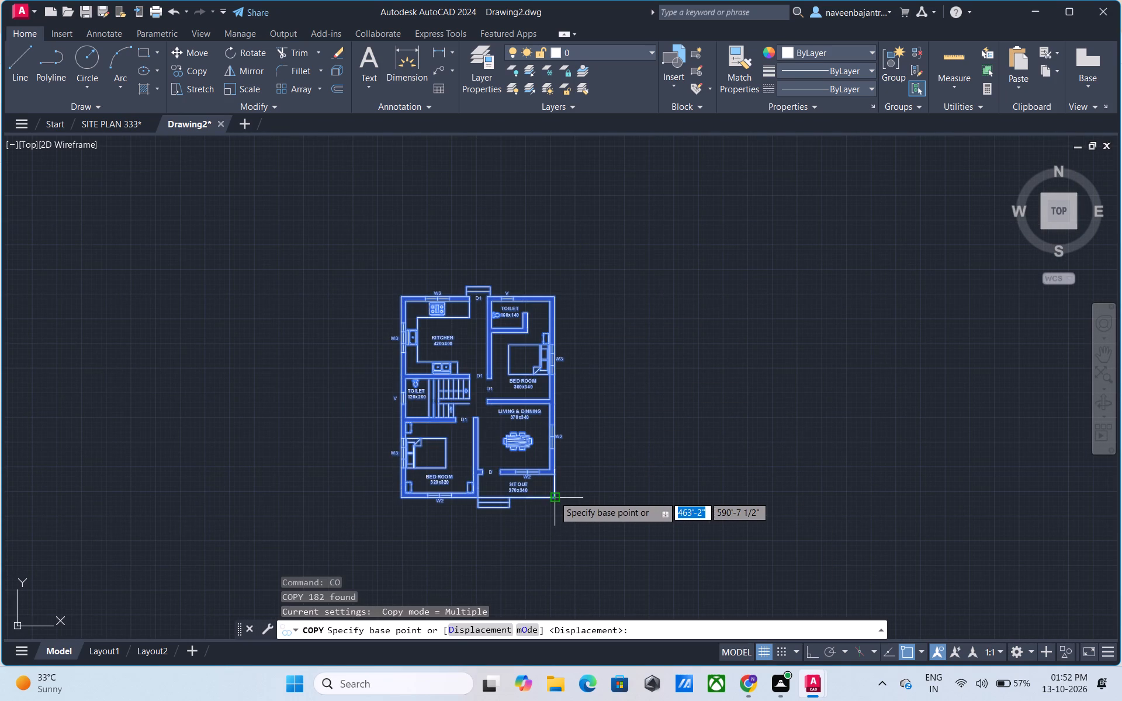
left_click(554, 496)
scroll(1109, 535, "down", 2)
middle_click_drag(1099, 530, 724, 484)
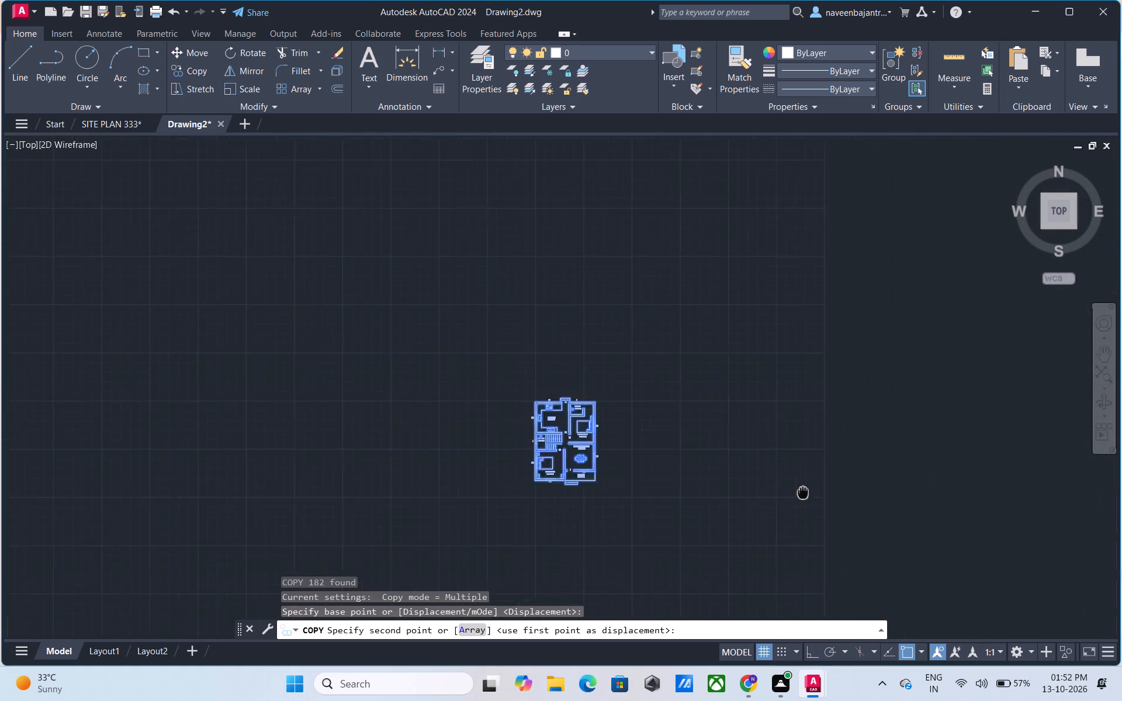
middle_click_drag(724, 484, 390, 456)
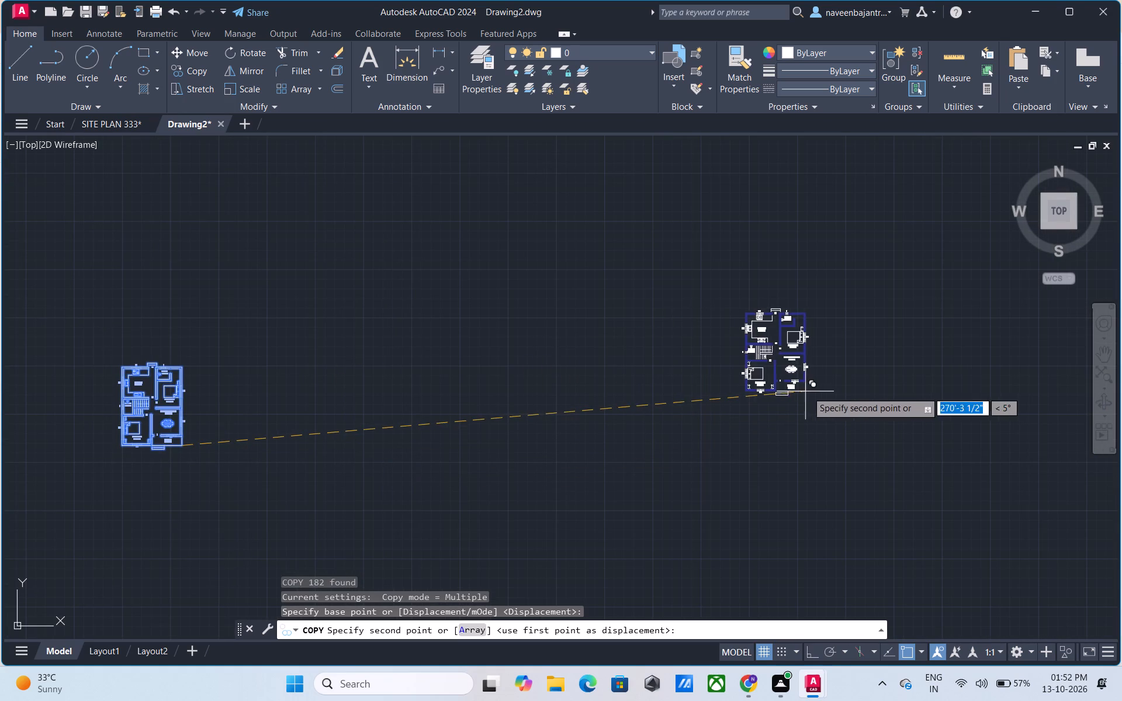
left_click(881, 383)
scroll(881, 383, "up", 4)
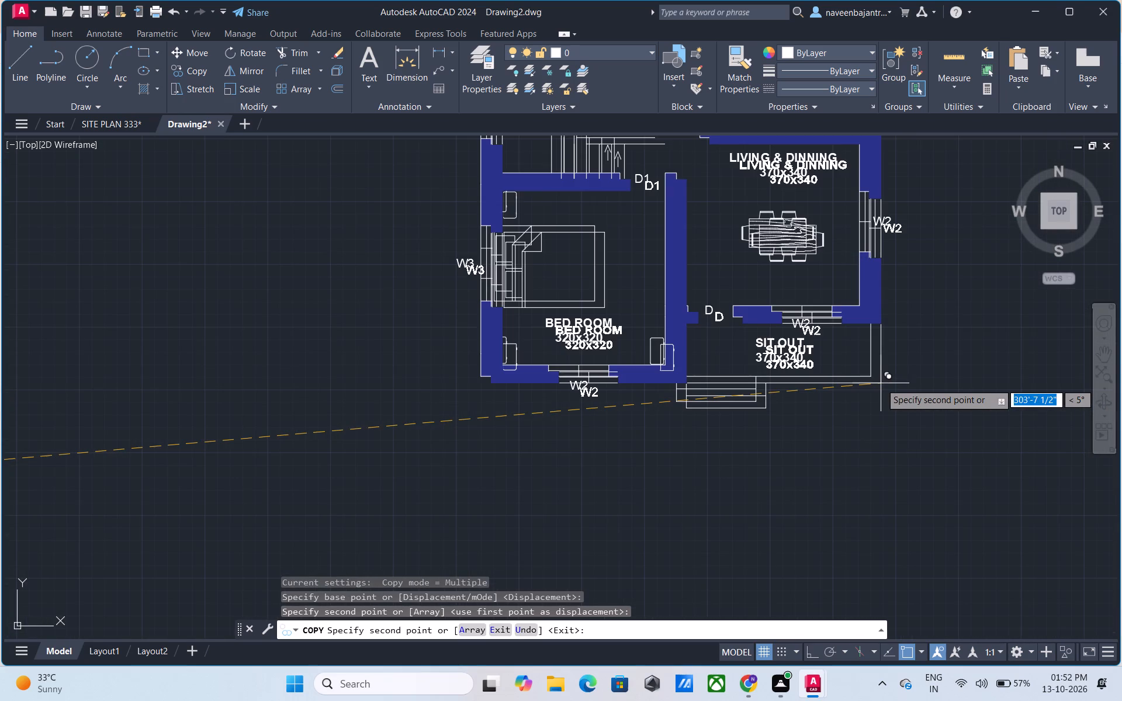
key("Escape")
In the copied plan, trim away the blue wall hatch at the kitchen's outer corner, around the 160x140 toilet, and along the bedroom and living-room dividing walls.
middle_click_drag(926, 354, 847, 577)
scroll(847, 577, "down", 1)
middle_click_drag(868, 517, 868, 515)
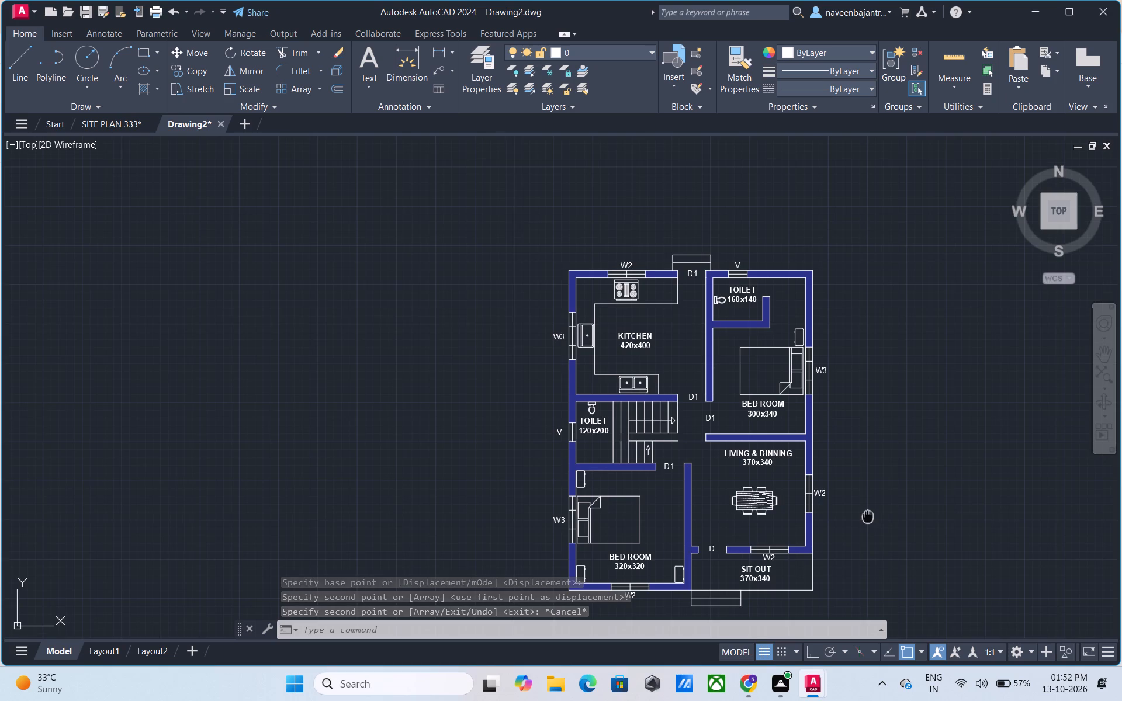
middle_click_drag(868, 515, 877, 481)
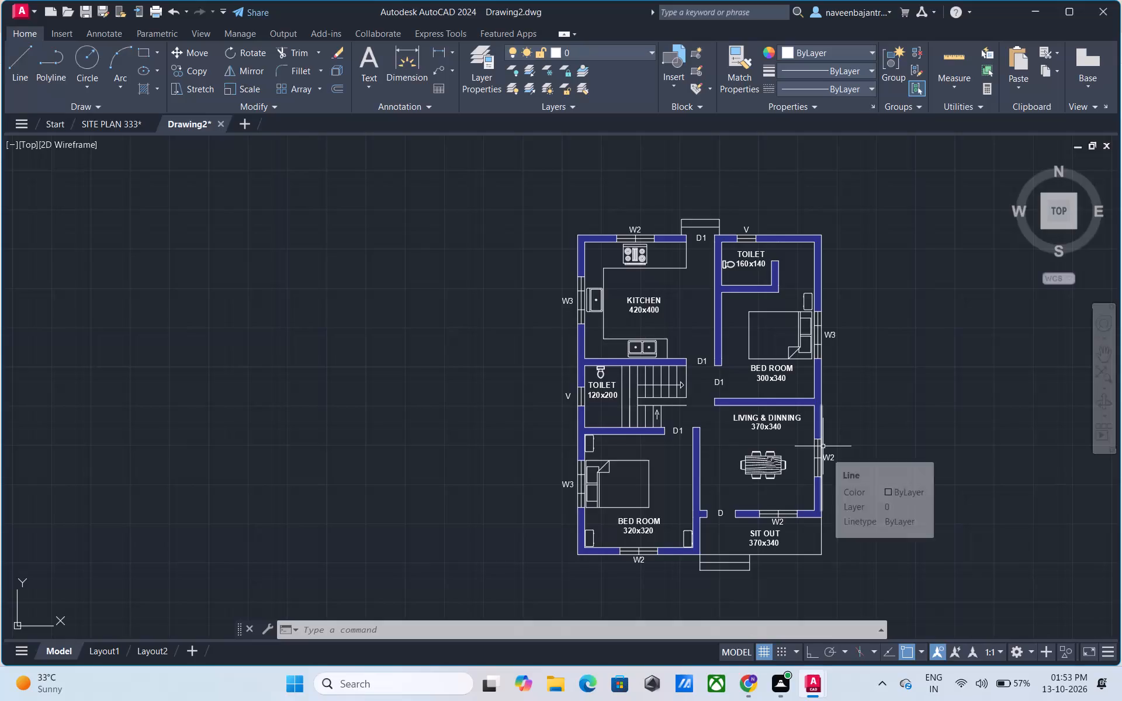
key("Escape")
type("TR")
key("space")
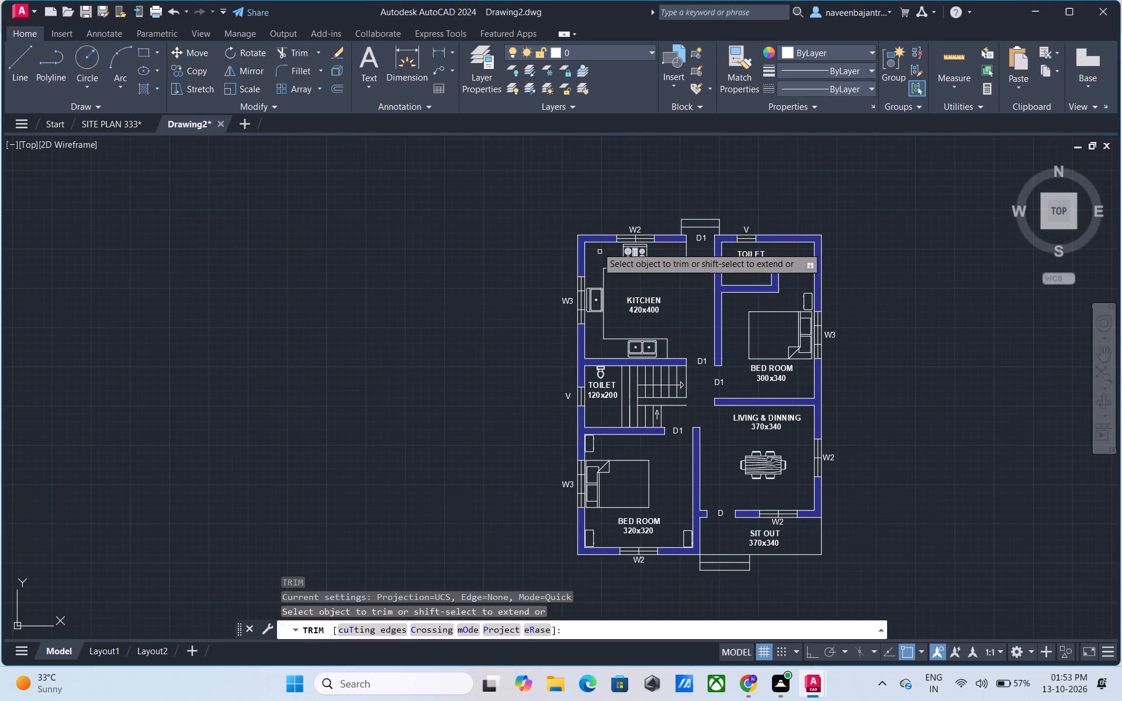
left_click(591, 238)
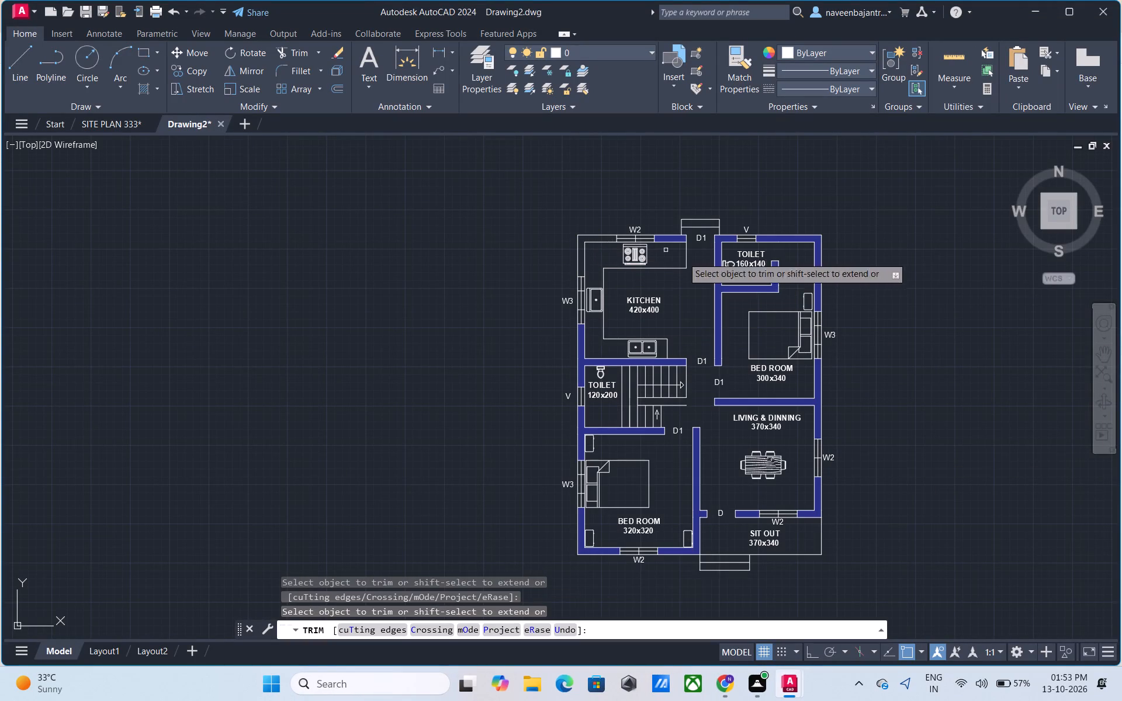
left_click(719, 292)
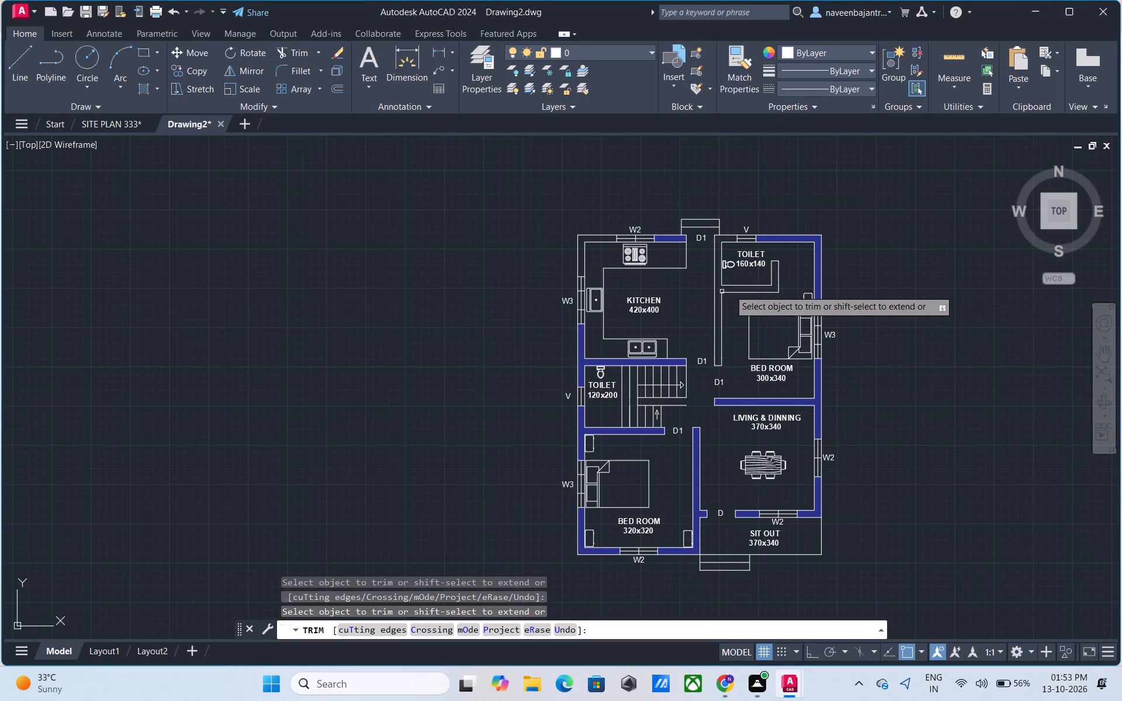
left_click(817, 241)
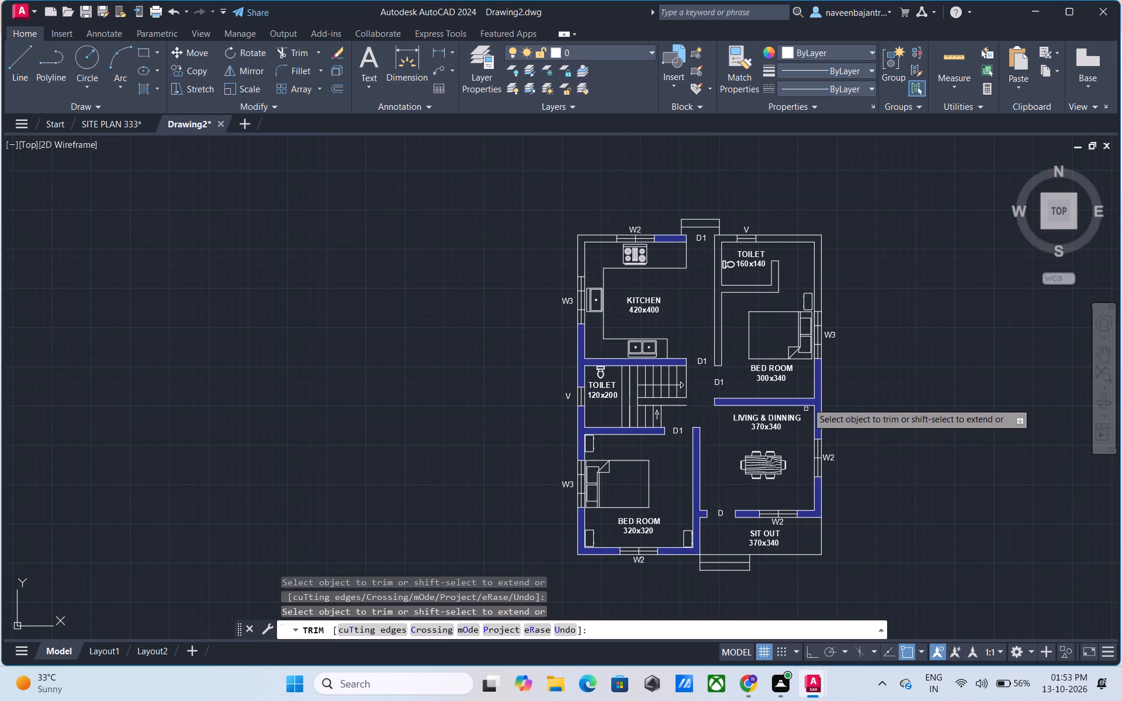
left_click(818, 400)
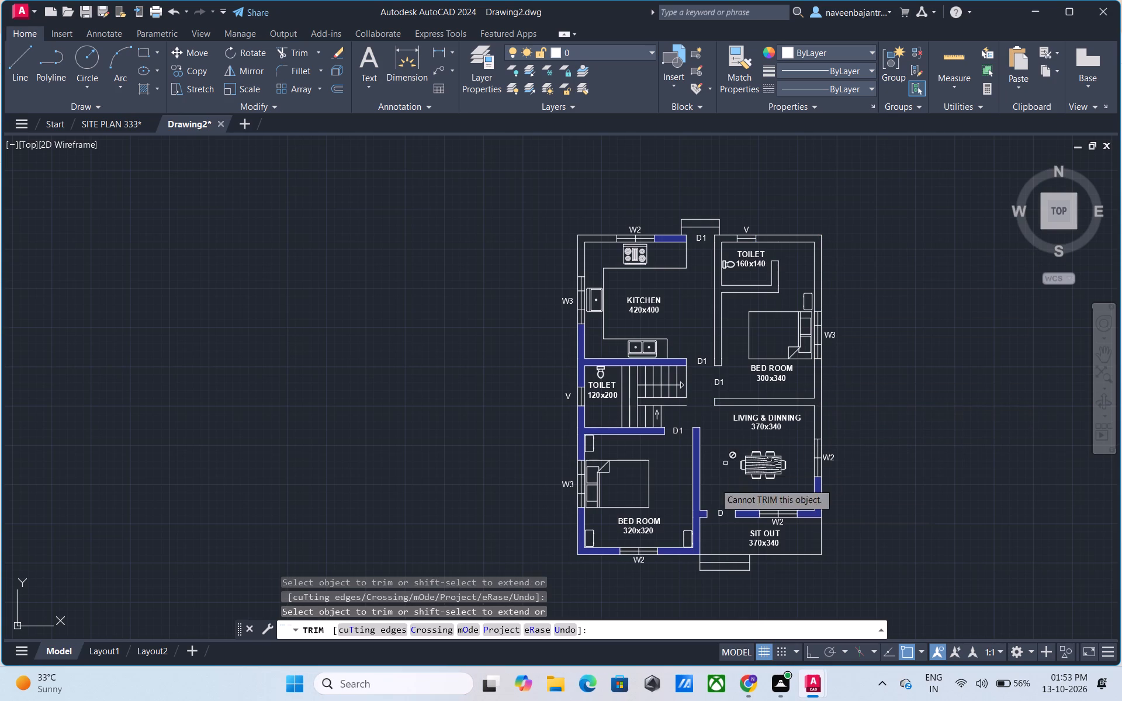
left_click(697, 517)
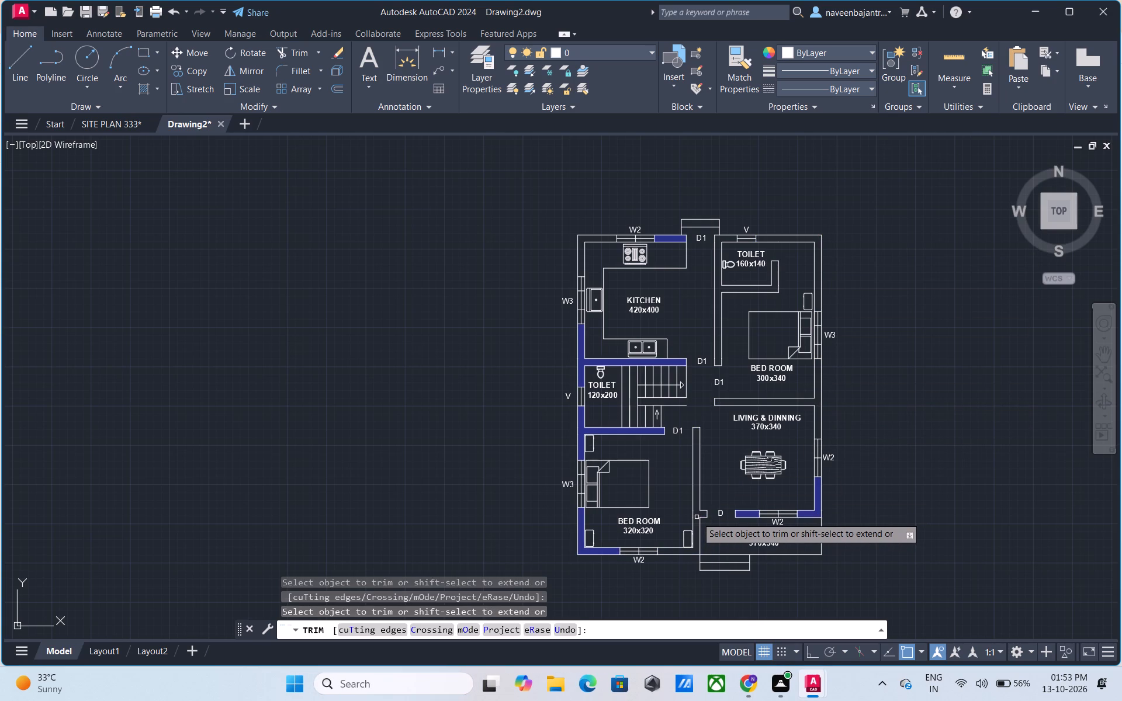
Trim away the copied plan's blue hatch along the west wall, at both southern outer corners, and between the kitchen's W2 window and back door.
left_click(581, 358)
left_click(581, 431)
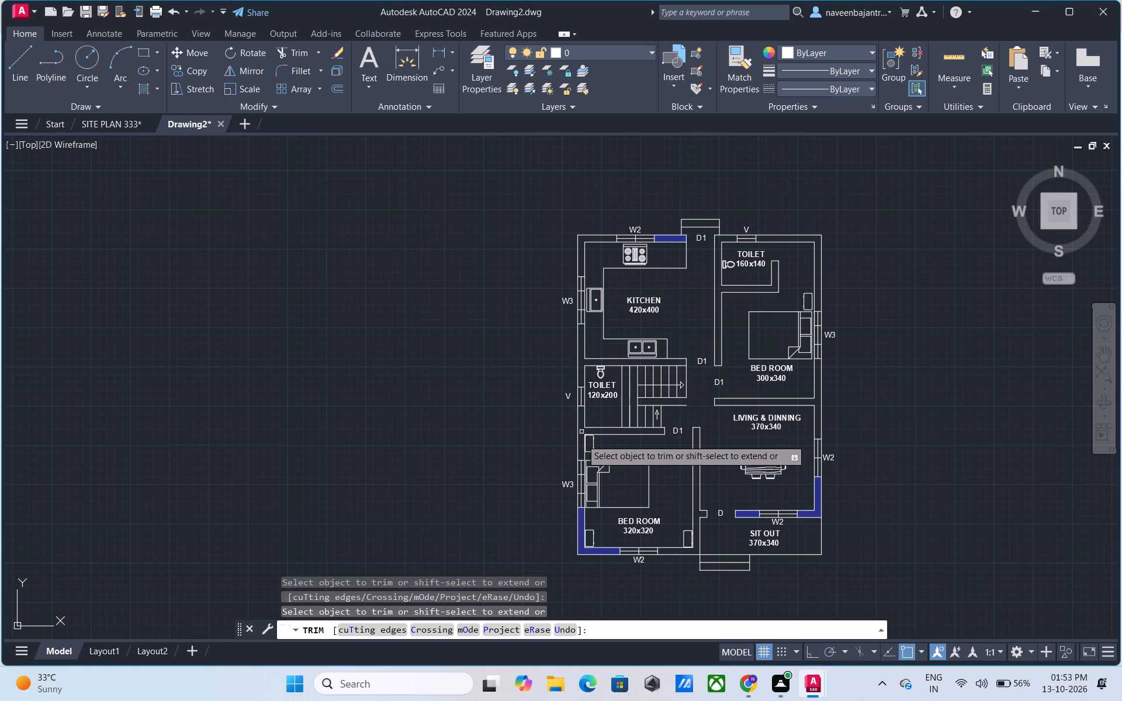
left_click(583, 533)
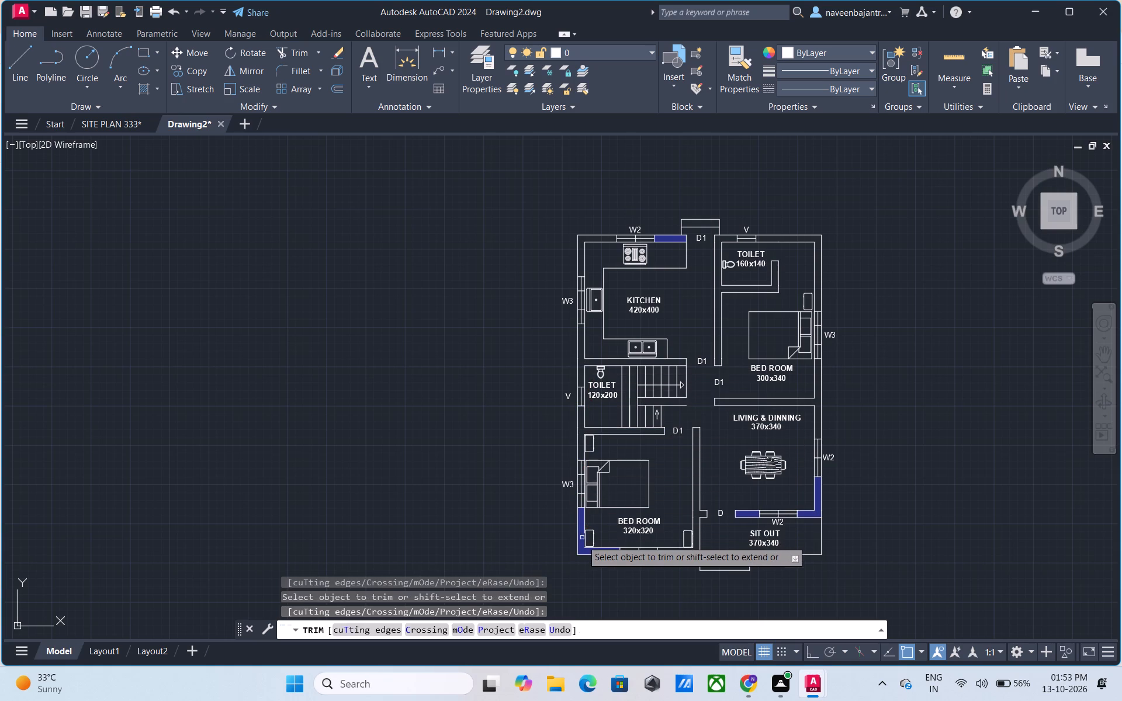
left_click(584, 551)
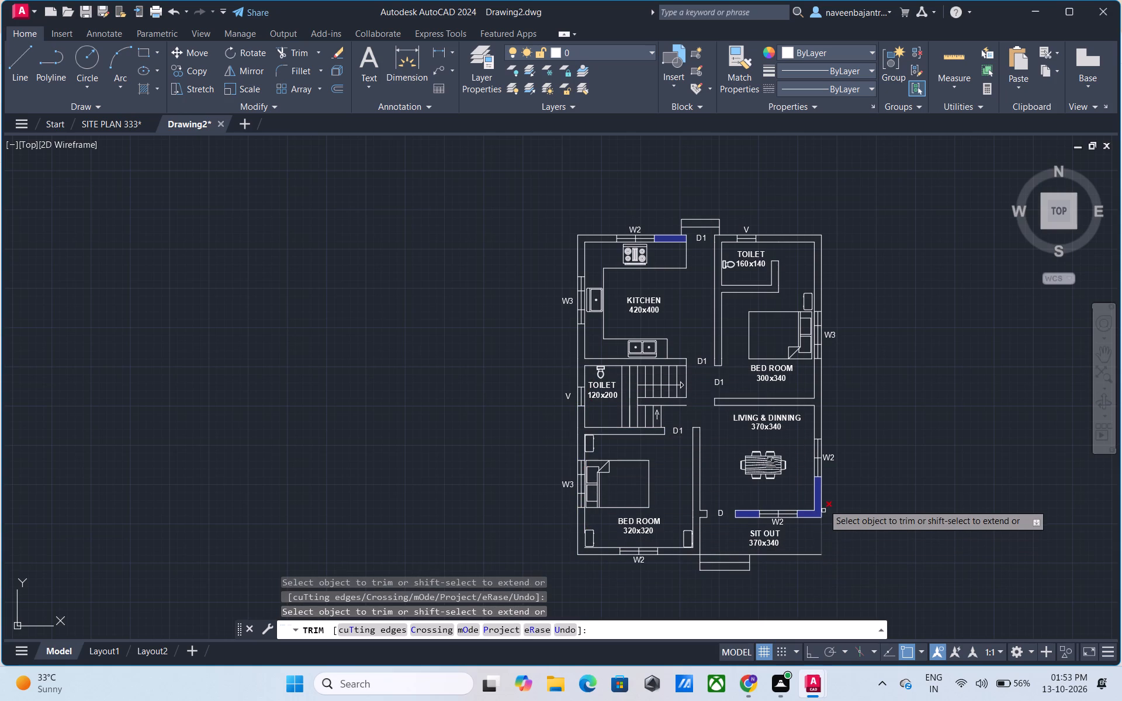
left_click(817, 508)
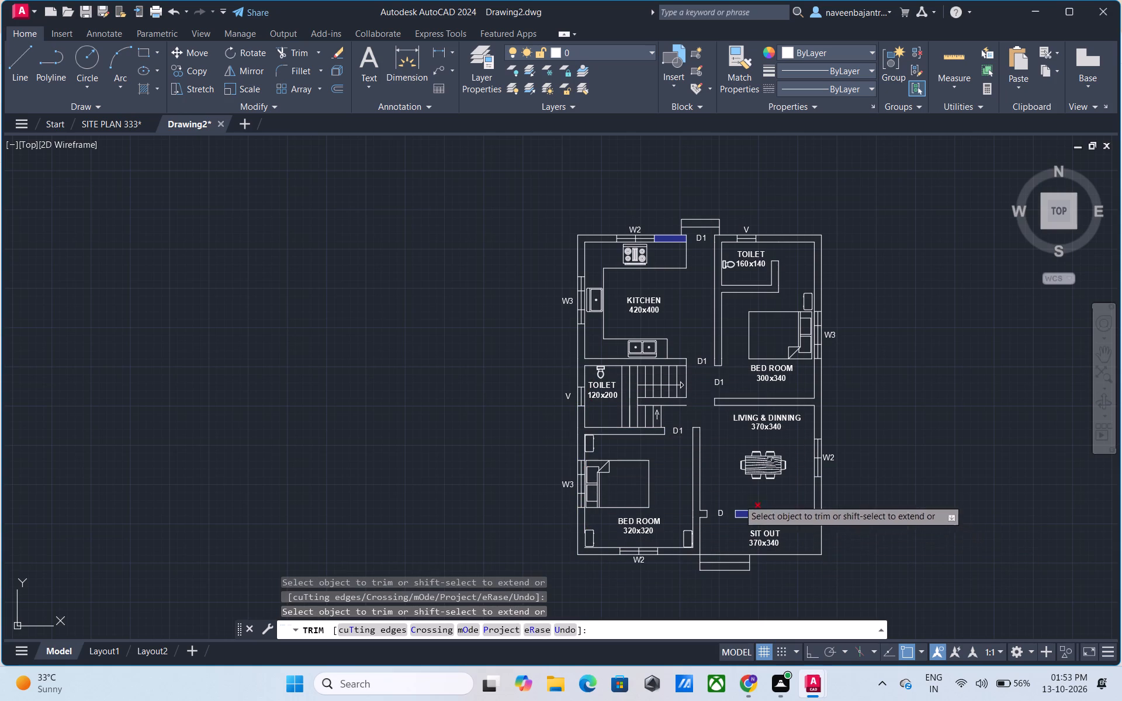
left_click(666, 238)
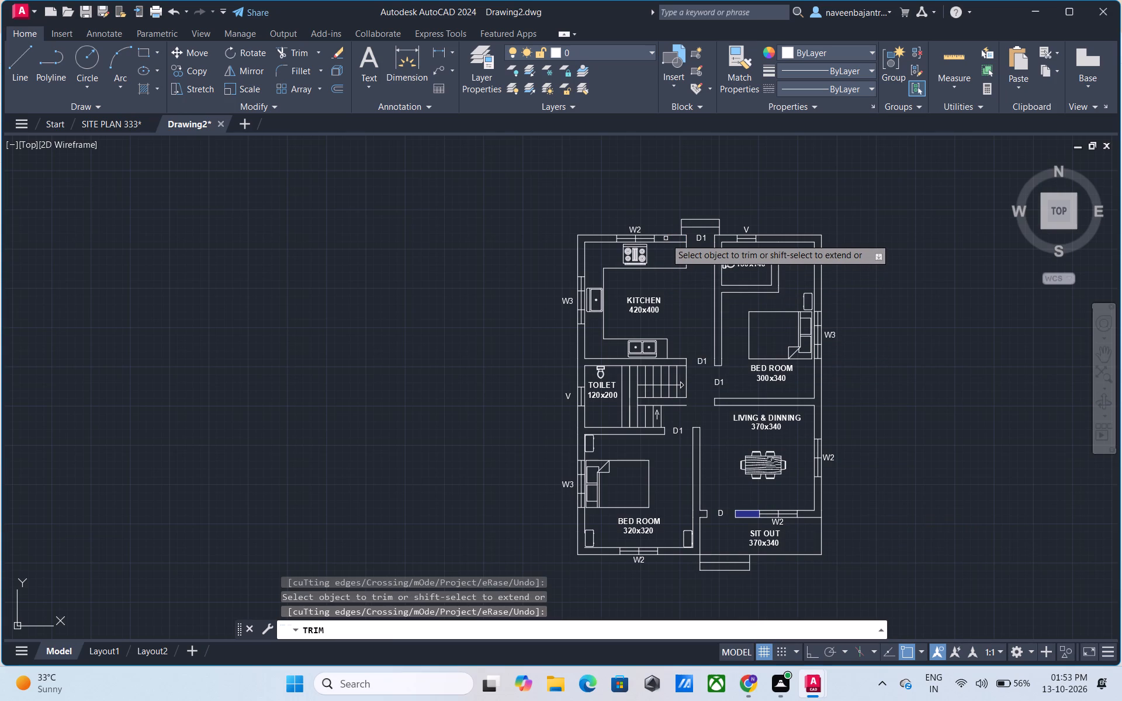
key("Escape")
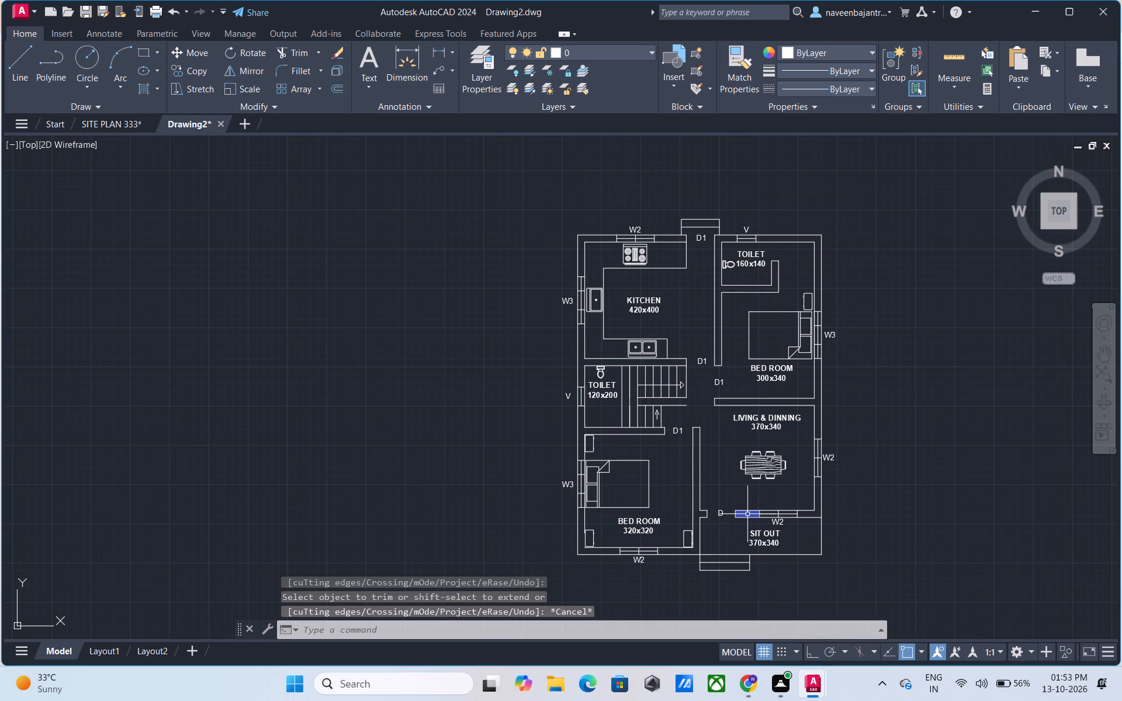
Delete the remaining blue hatch piece between door D and window W2 in the copied plan's sit-out wall.
left_click(747, 514)
key("Delete")
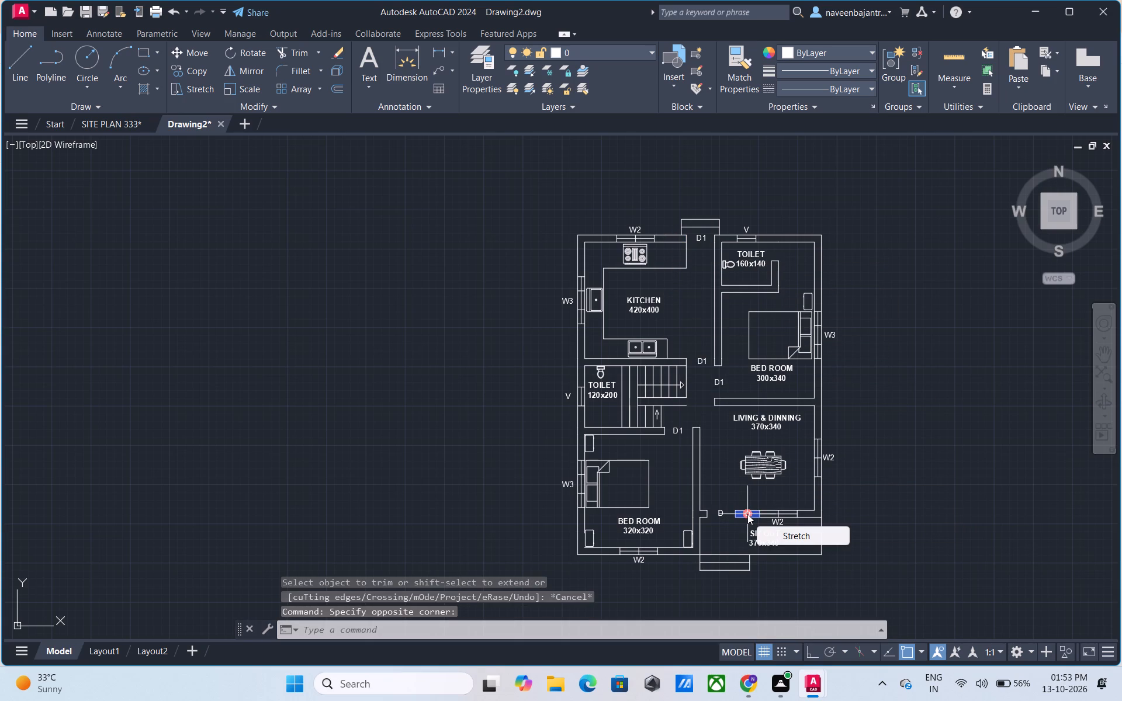
key("Delete")
key("Delete")
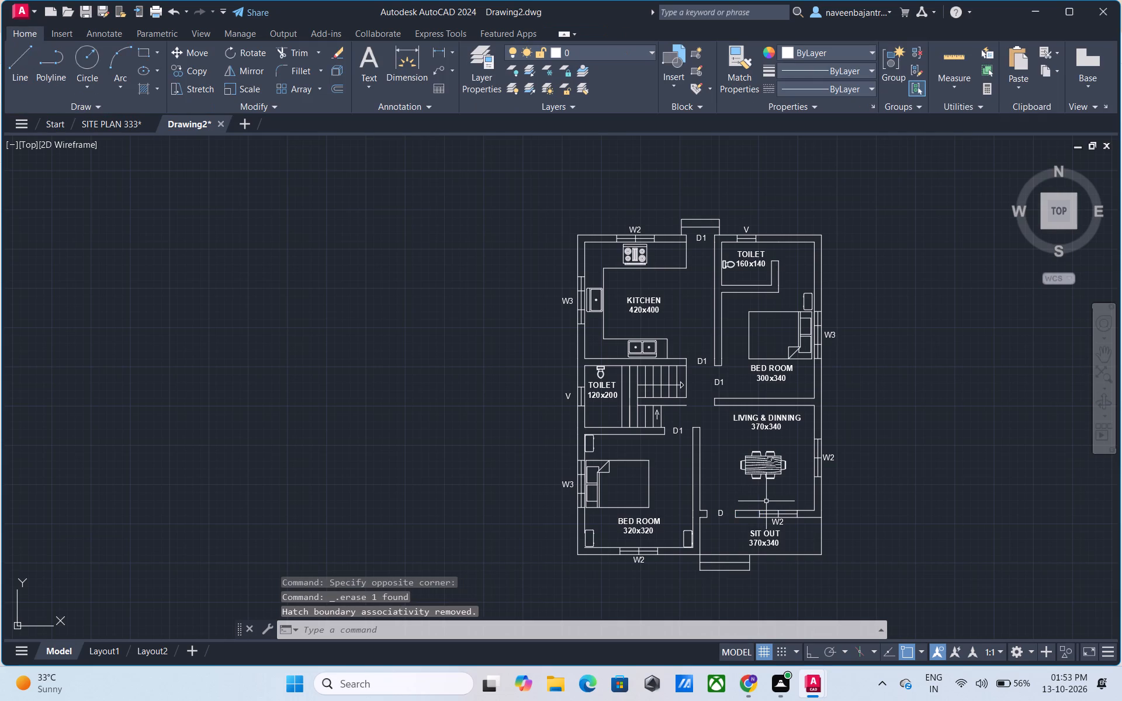
key("Escape")
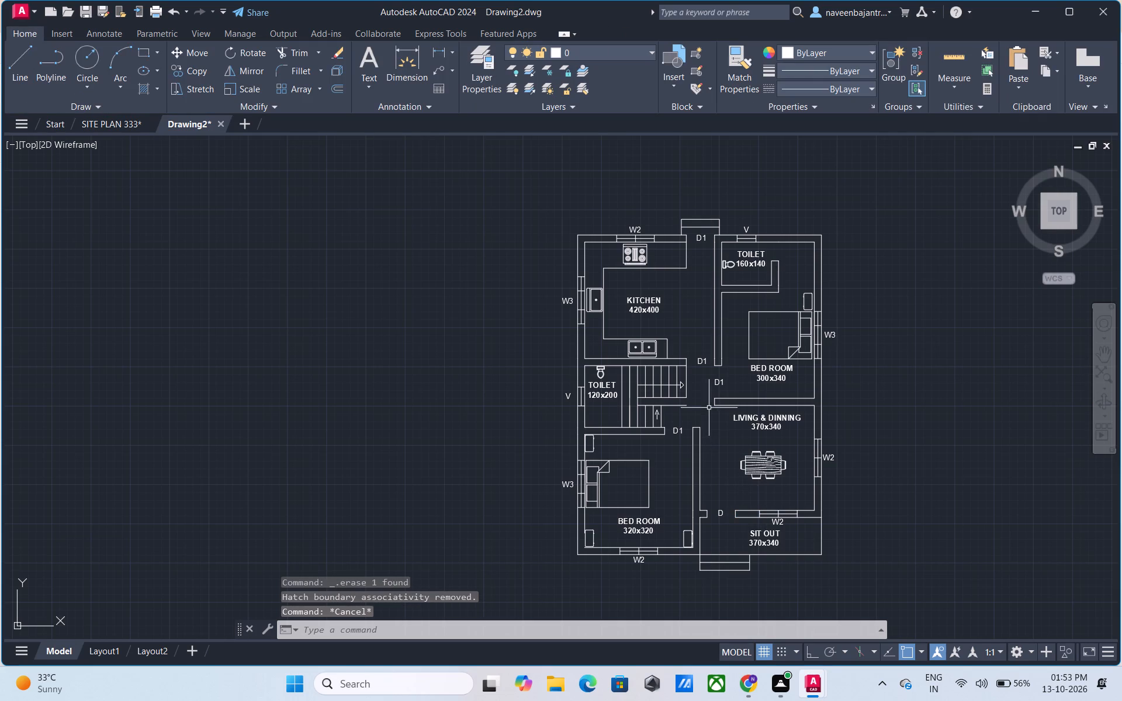
Trim away the kitchen's W2 window in the copied plan, including its face lines, centre line and middle divider.
scroll(610, 218, "up", 2)
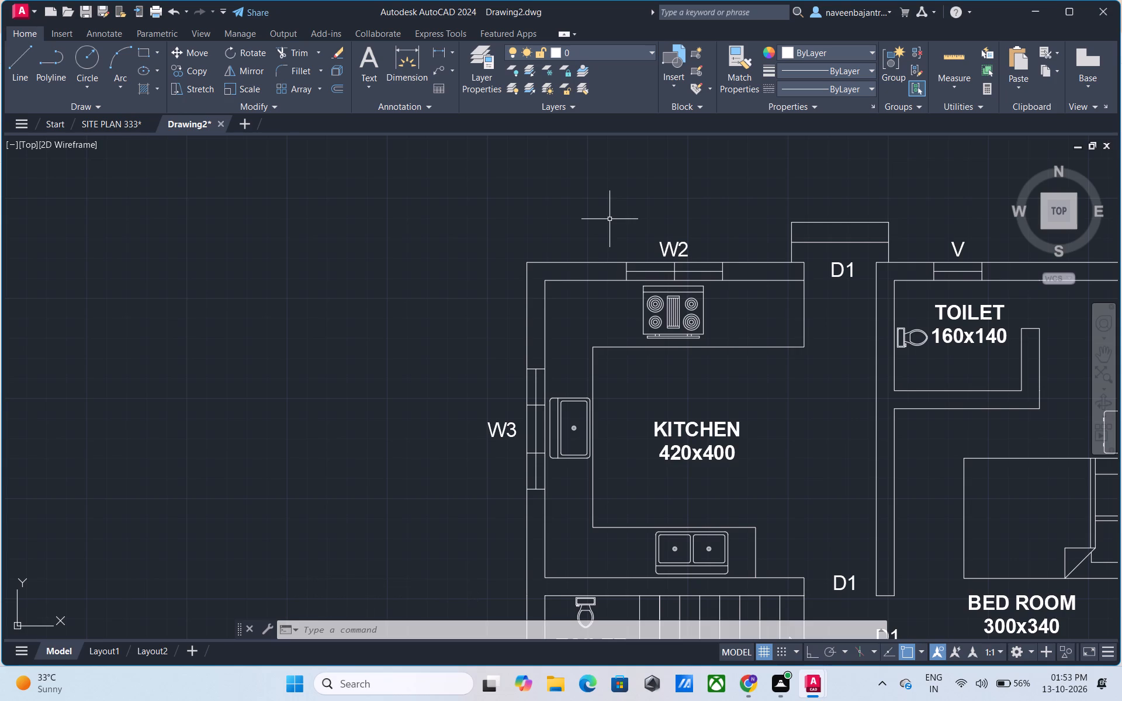
middle_click_drag(588, 209, 349, 193)
key("Escape")
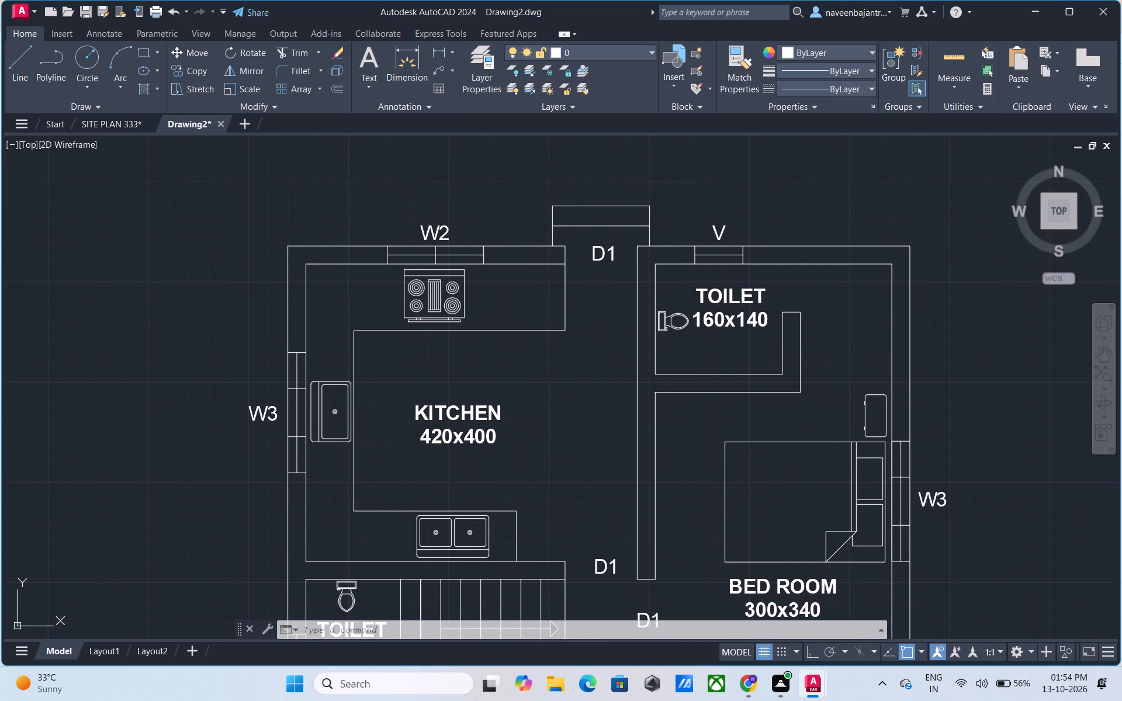
type("TR")
key("space")
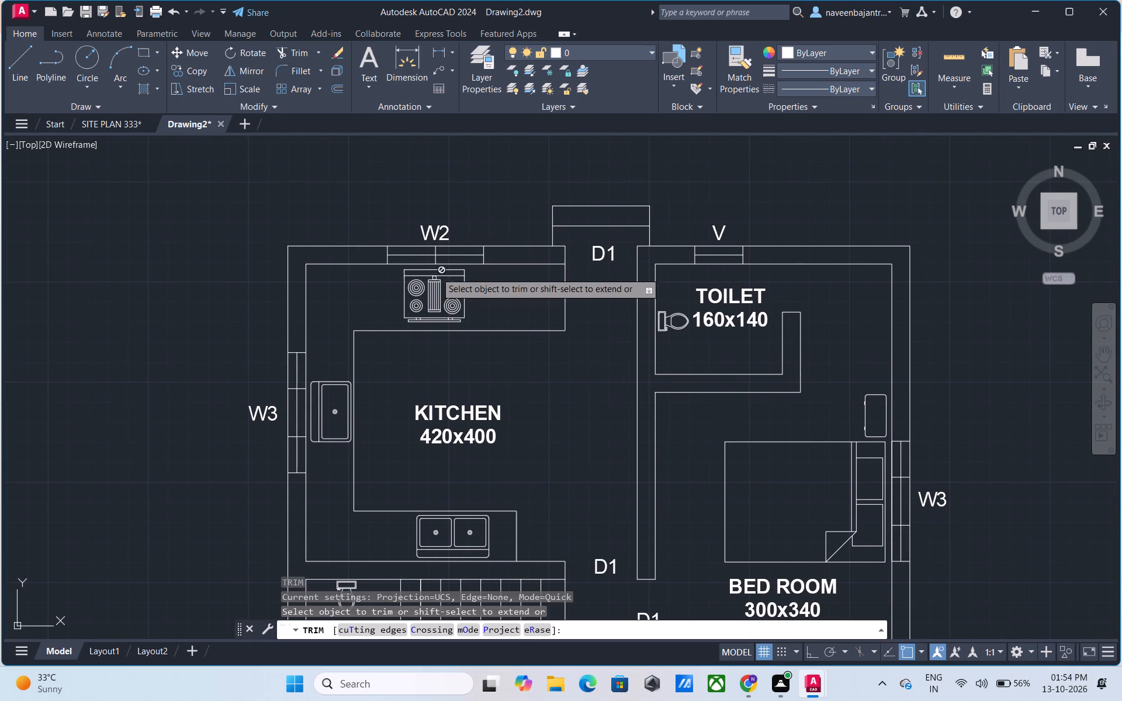
scroll(434, 256, "up", 2)
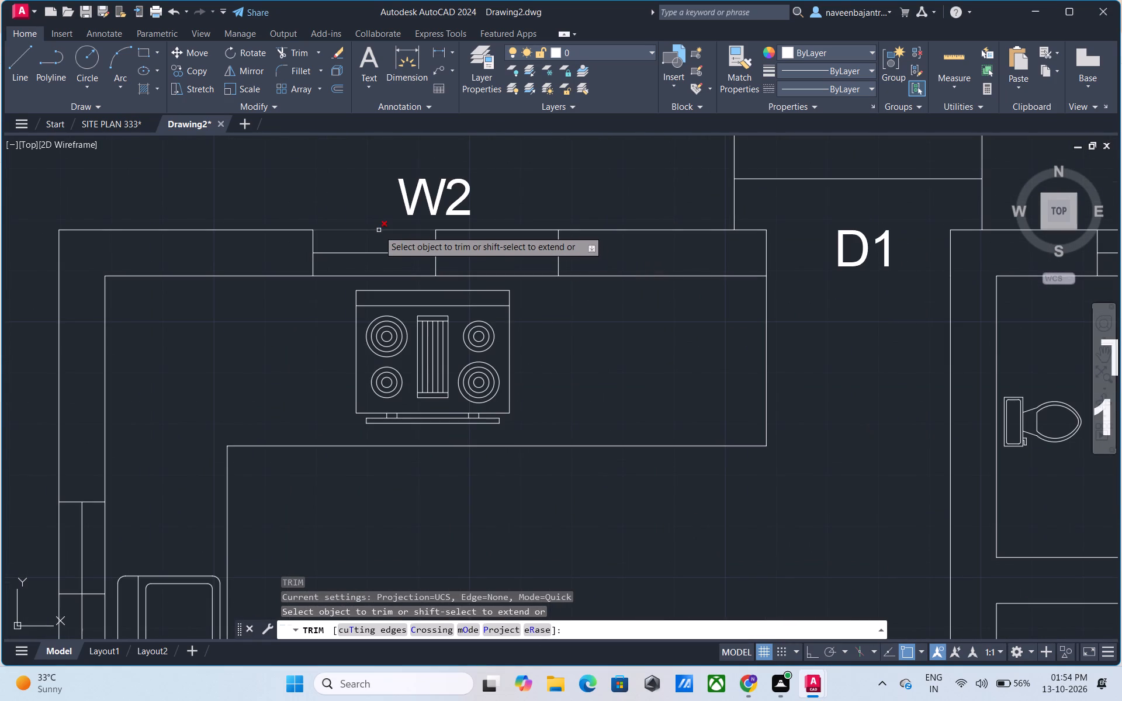
left_click(379, 230)
left_click(380, 276)
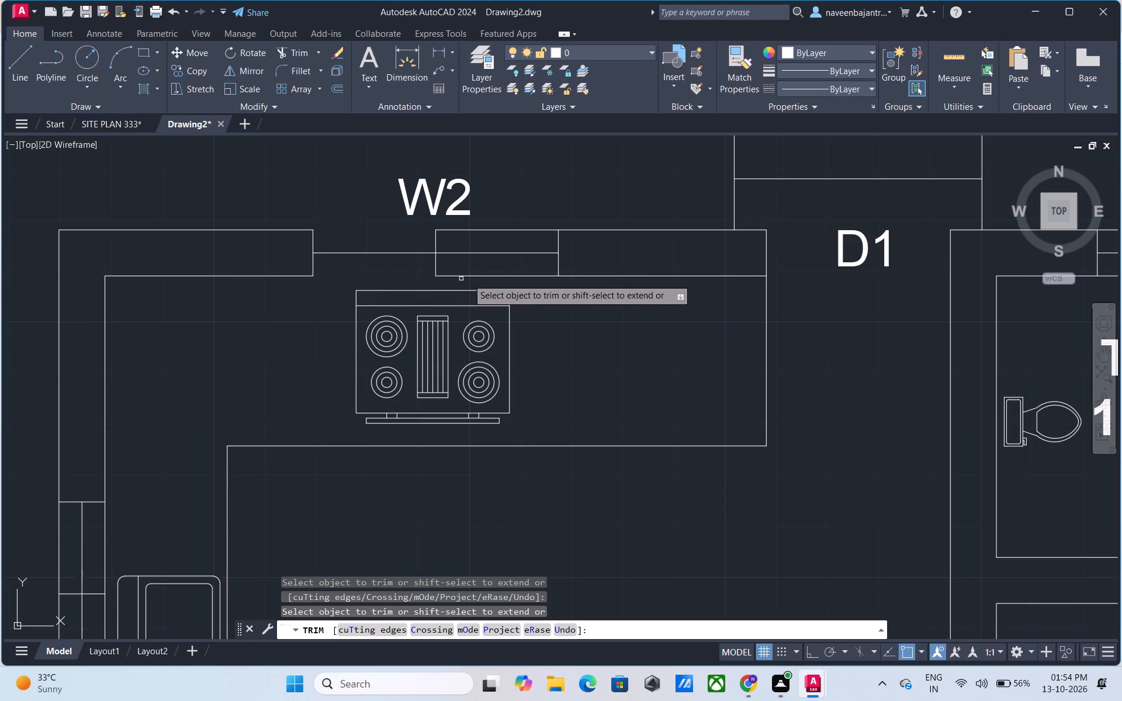
left_click(475, 277)
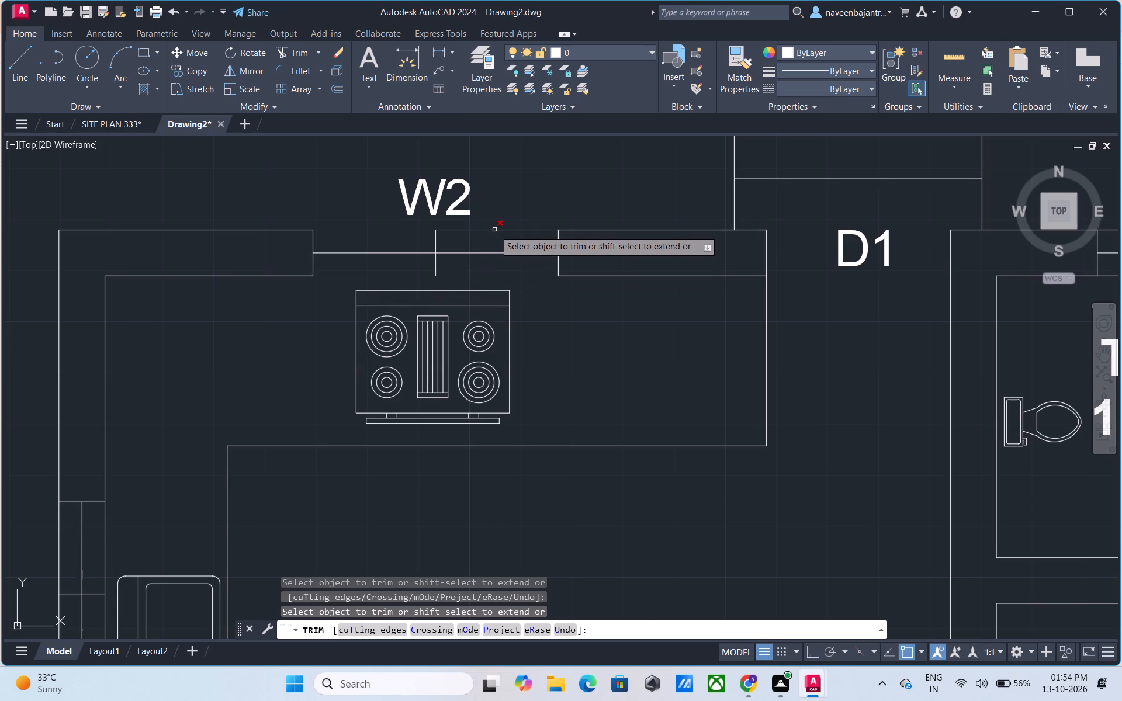
left_click(494, 230)
left_click(434, 235)
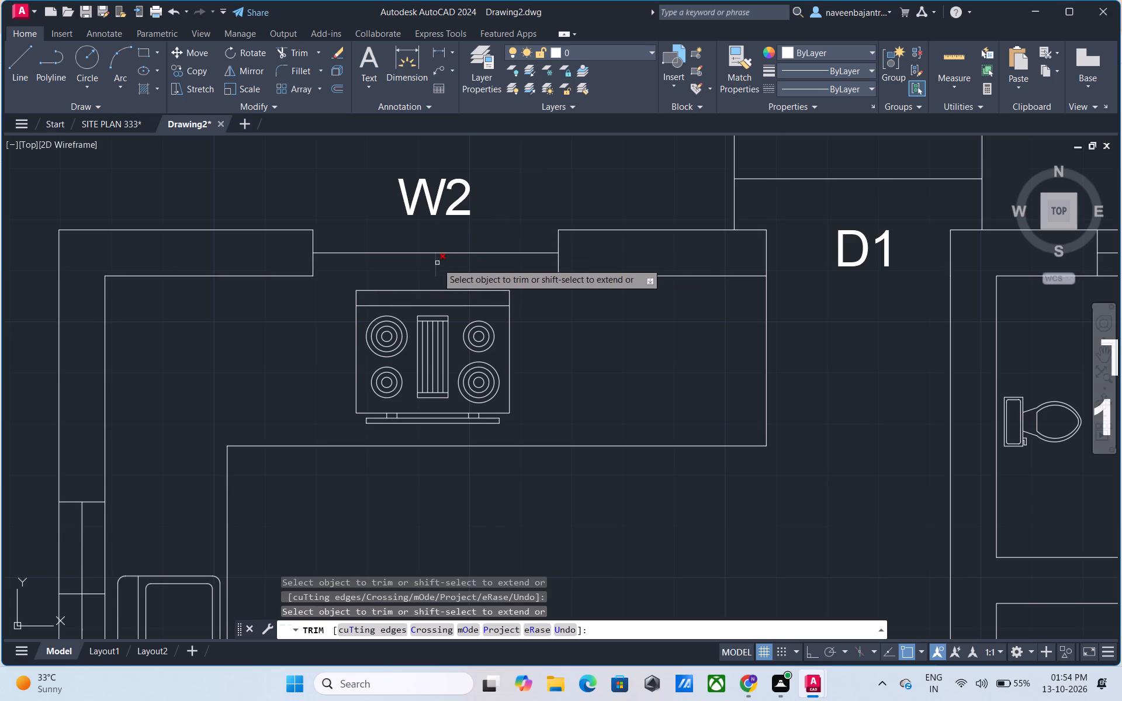
left_click(468, 254)
left_click(397, 251)
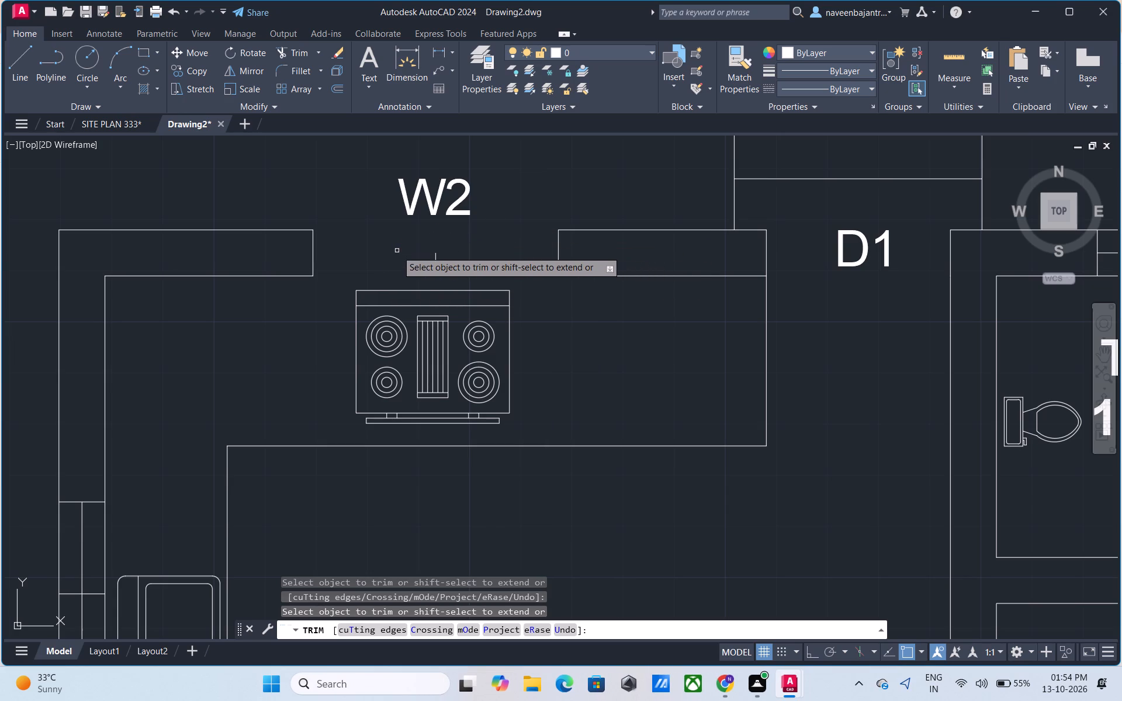
left_click(434, 261)
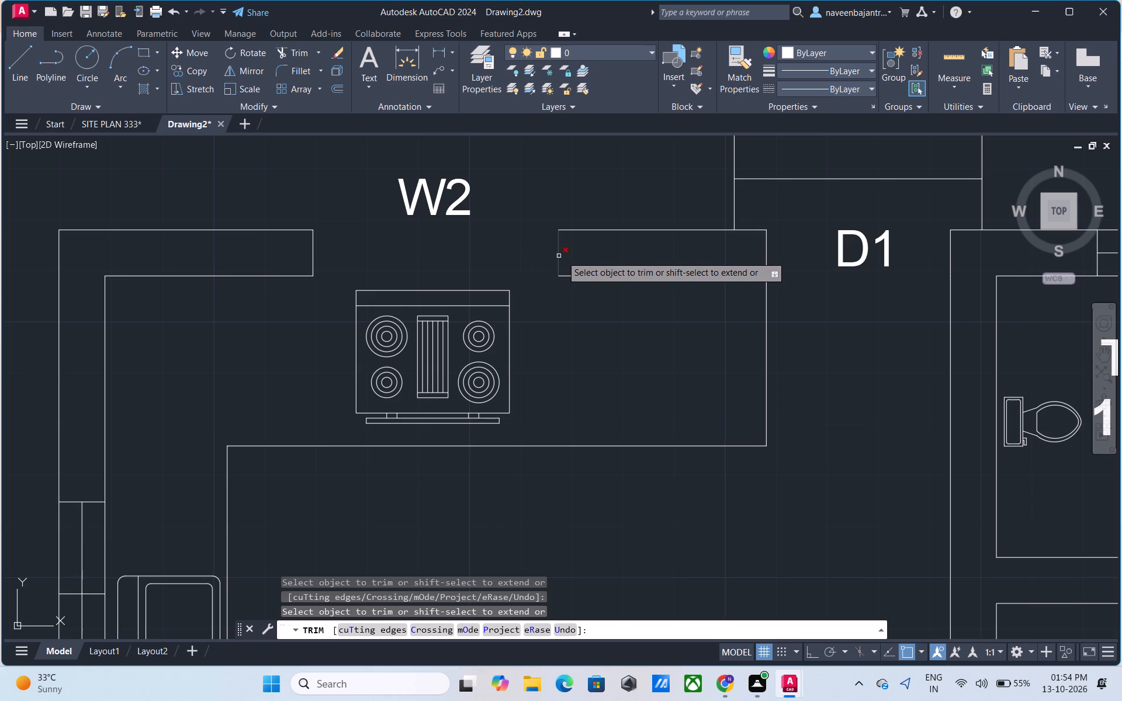
Trim away the kitchen wall between the W2 window opening and back door D1, plus the steps outside that door.
left_click(559, 258)
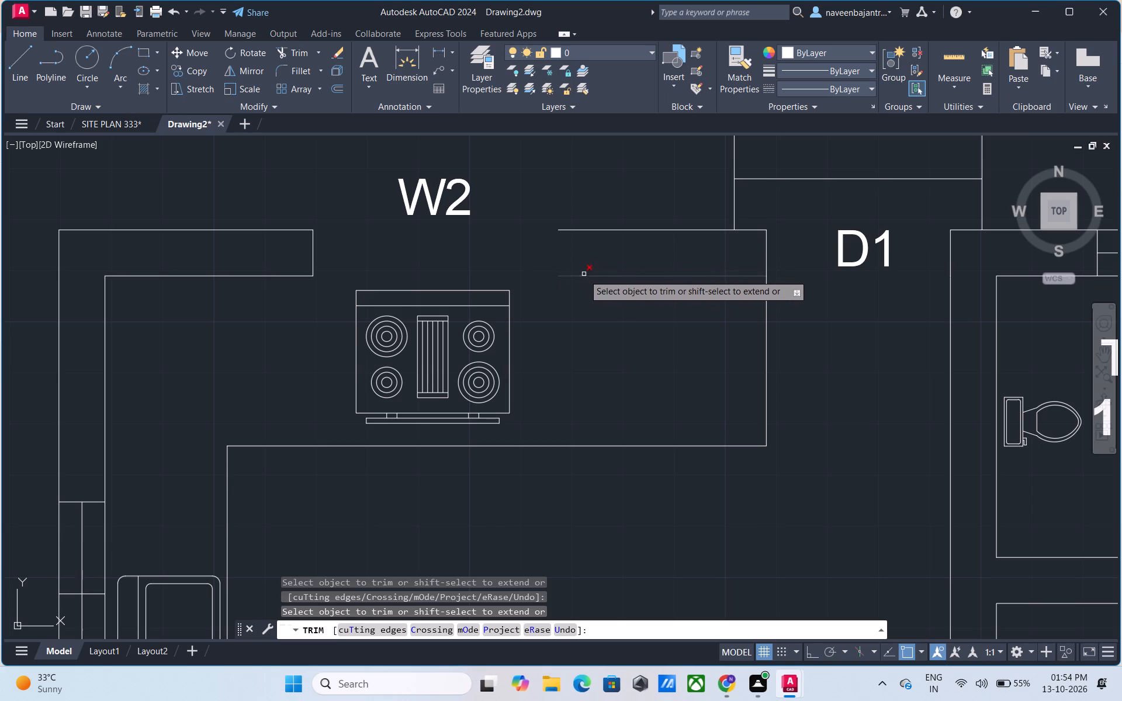
left_click(585, 275)
left_click(622, 231)
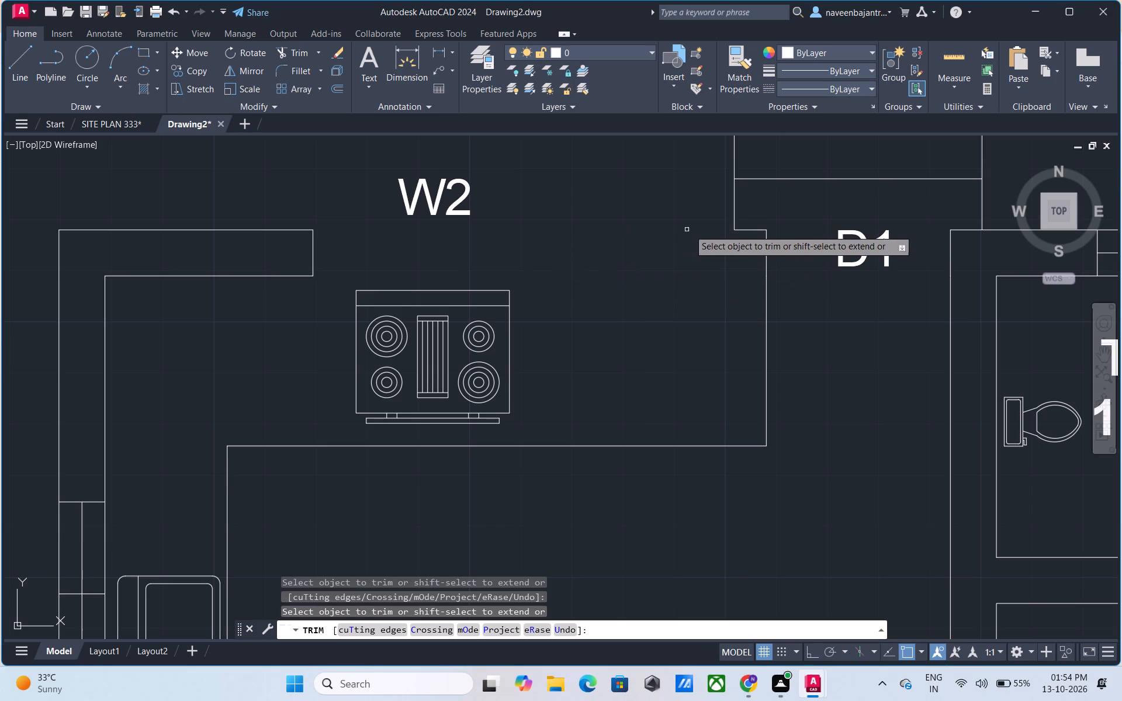
scroll(726, 217, "down", 1)
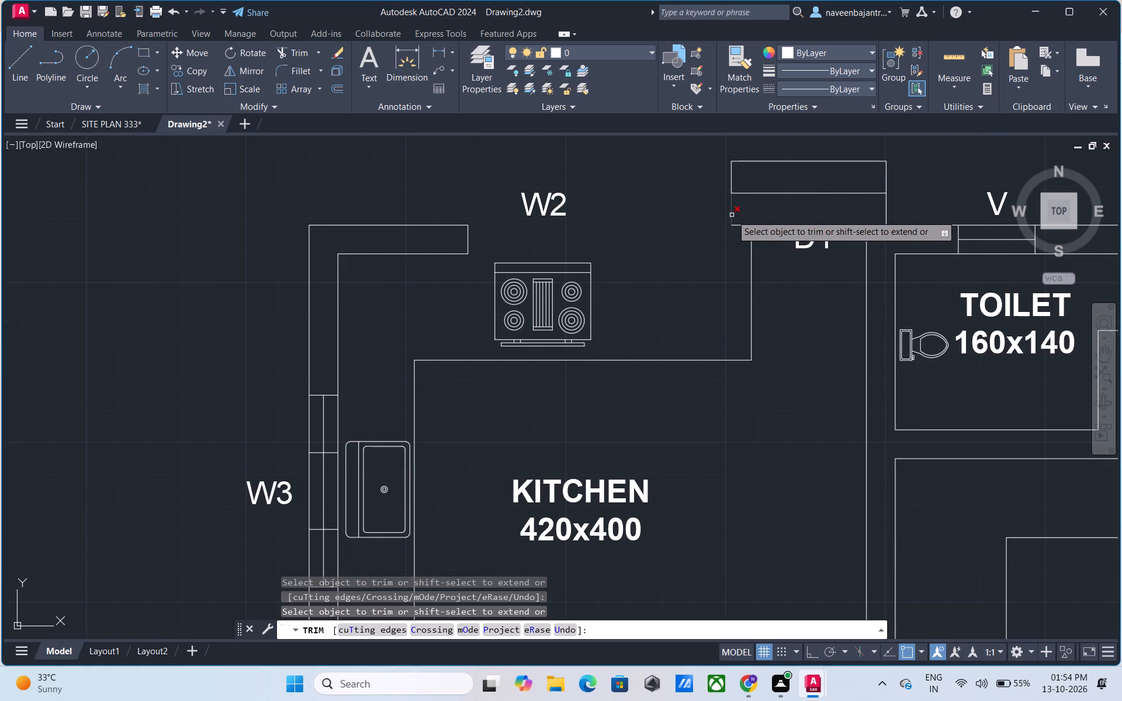
left_click(732, 215)
left_click(774, 192)
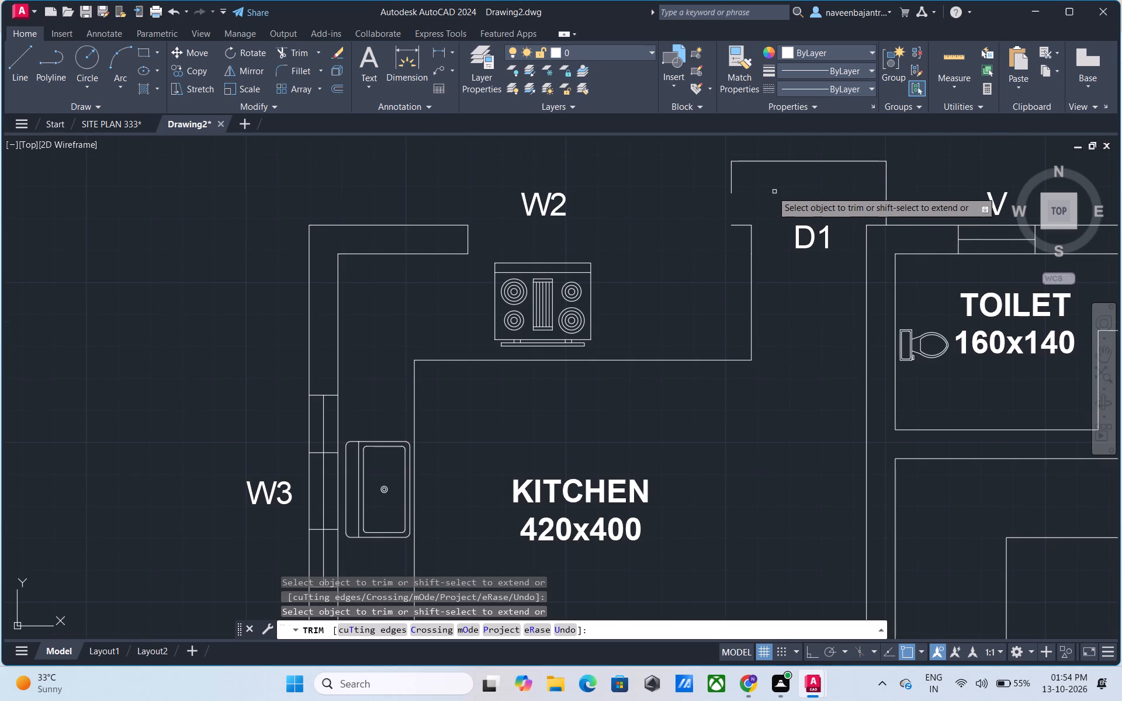
left_click(731, 177)
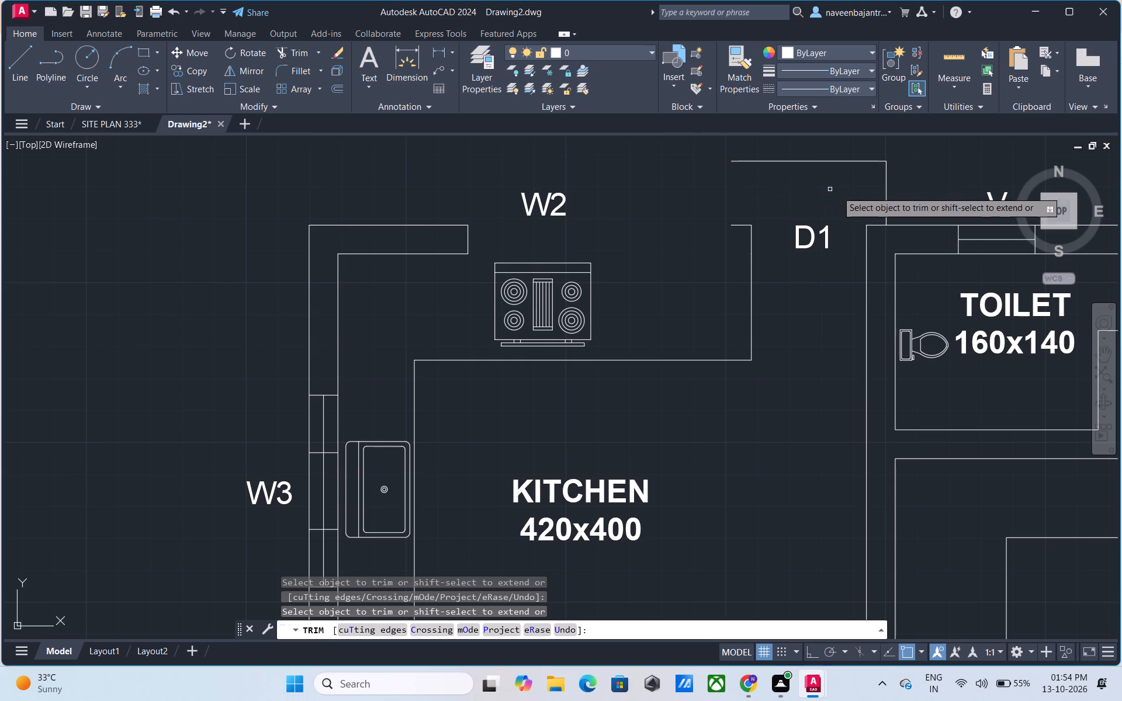
left_click(887, 209)
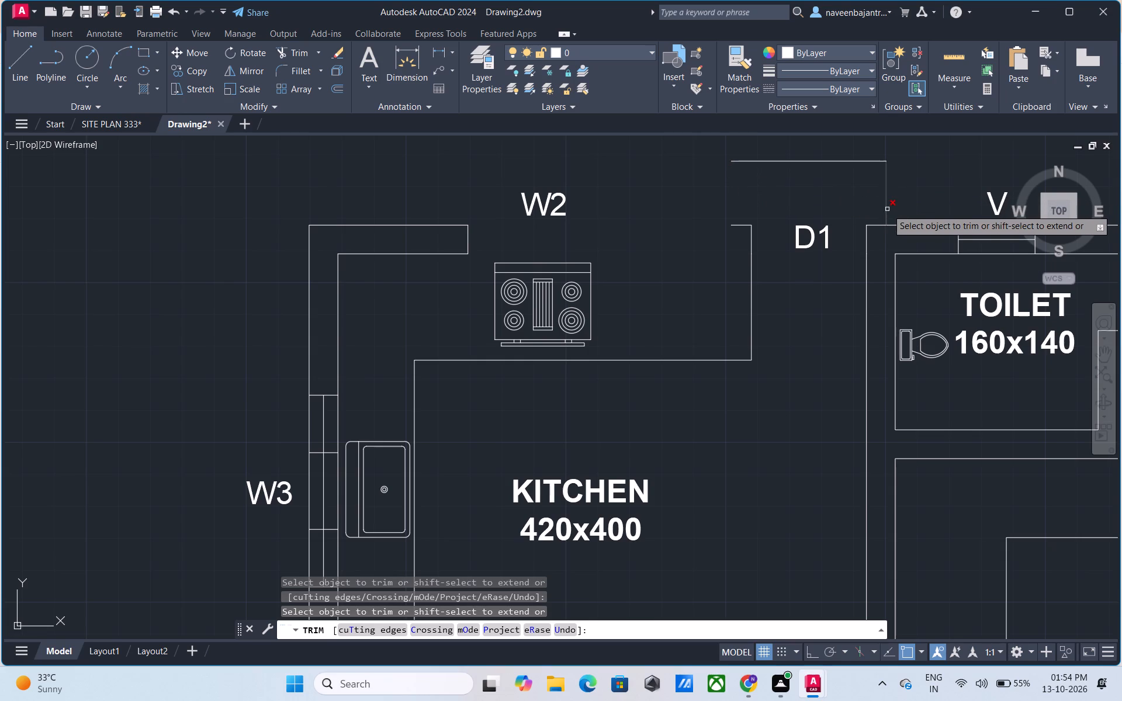
left_click(869, 162)
left_click(742, 227)
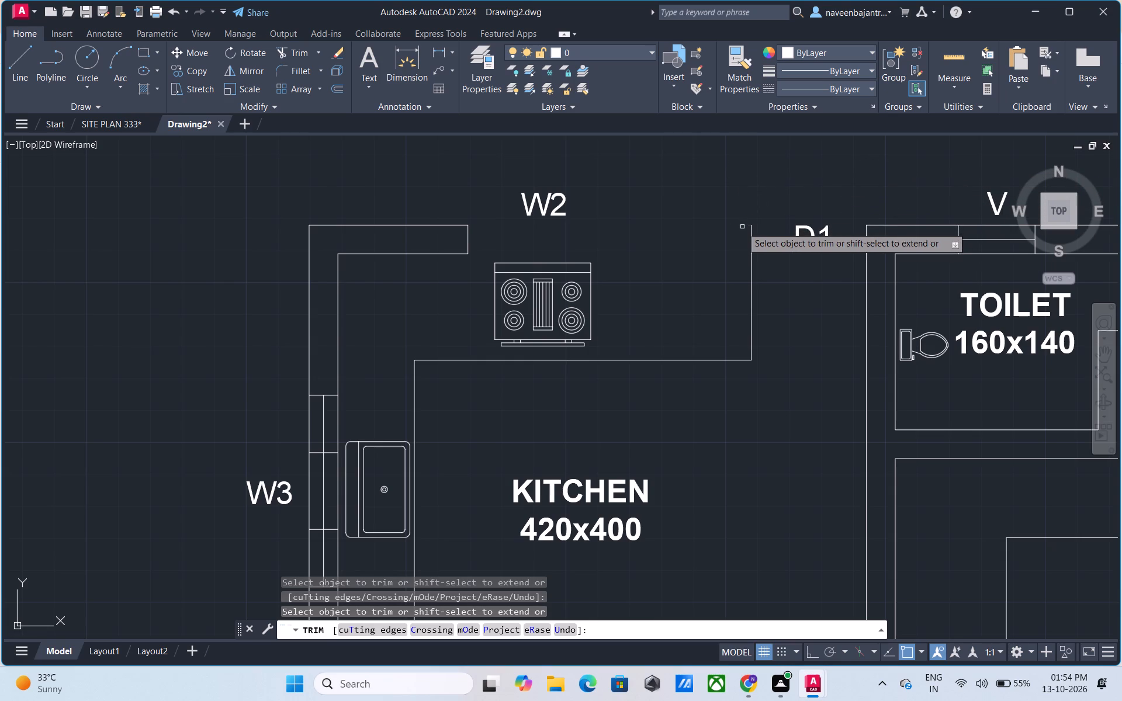
Trim away the kitchen's north-west wall corner between W2 and W3, along with the counter outline on its north and west sides.
left_click(394, 252)
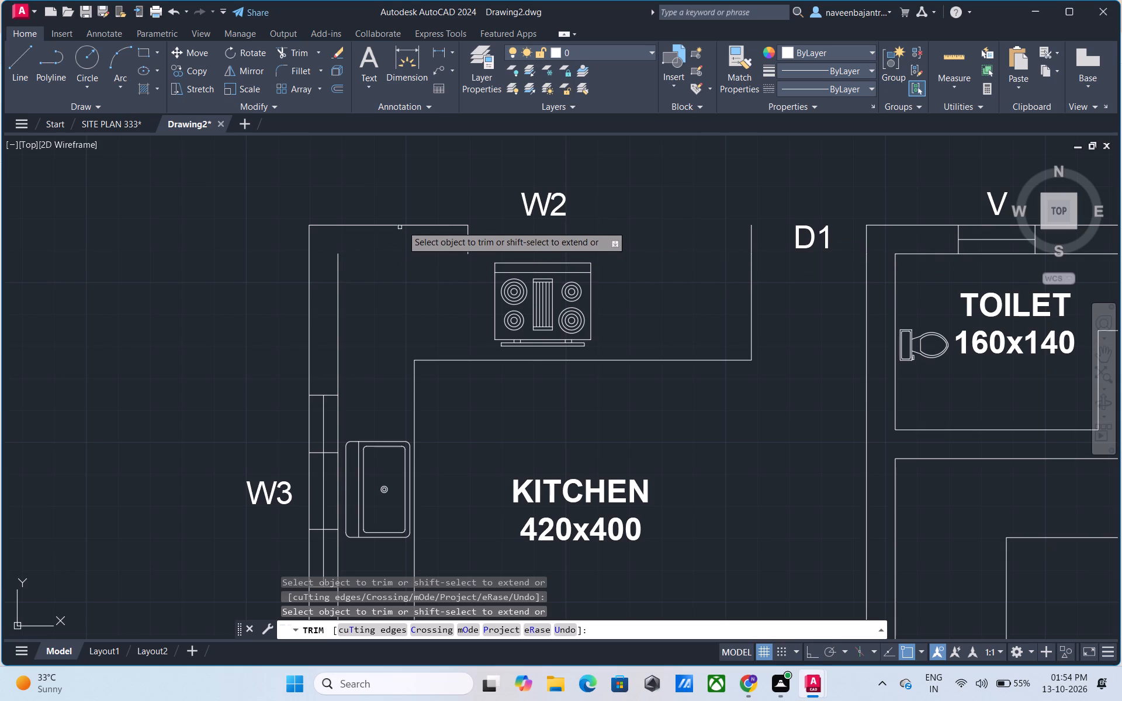
left_click(406, 224)
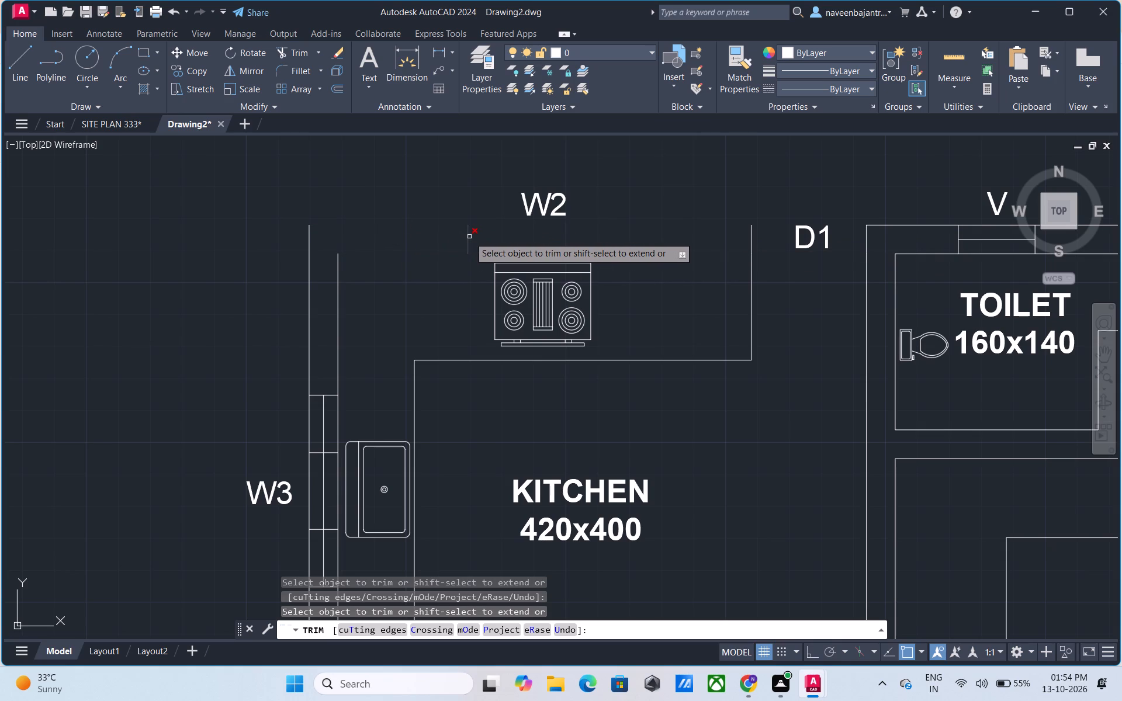
left_click(469, 237)
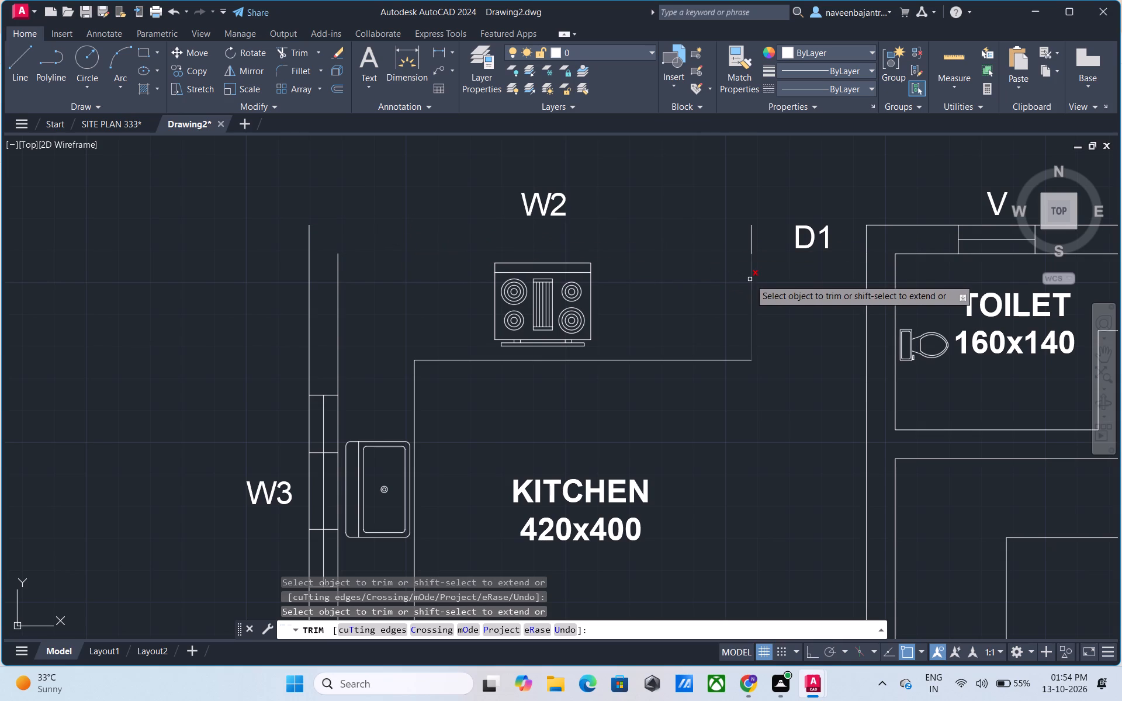
left_click(750, 279)
left_click(752, 249)
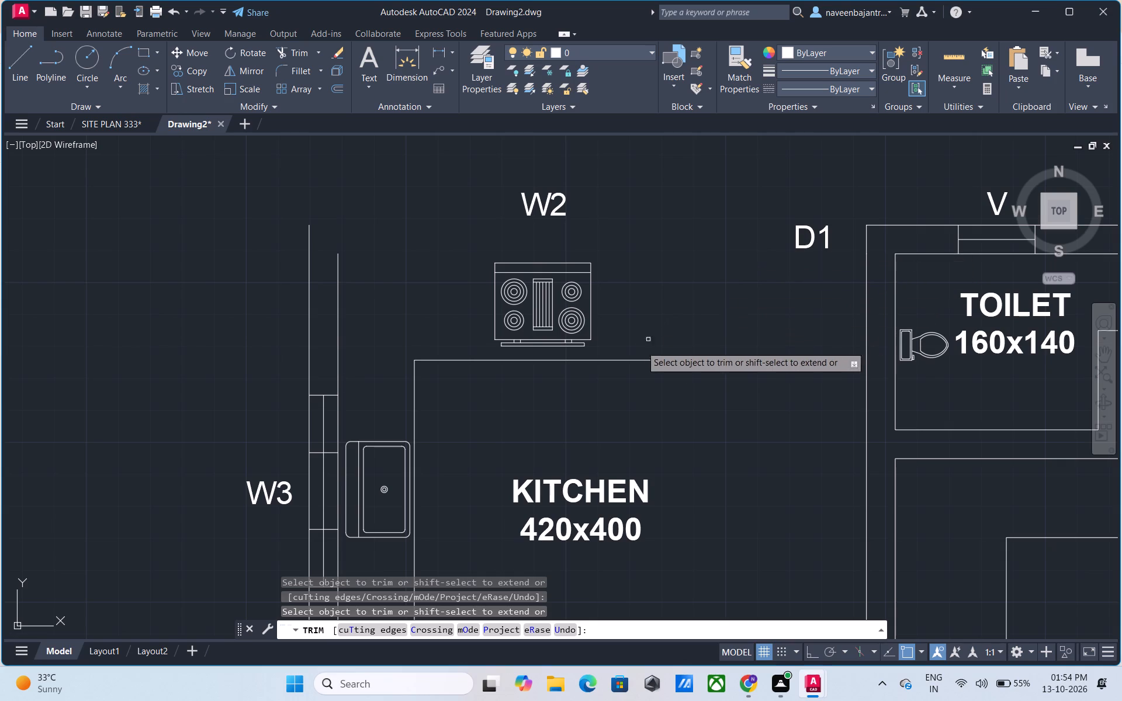
left_click(634, 358)
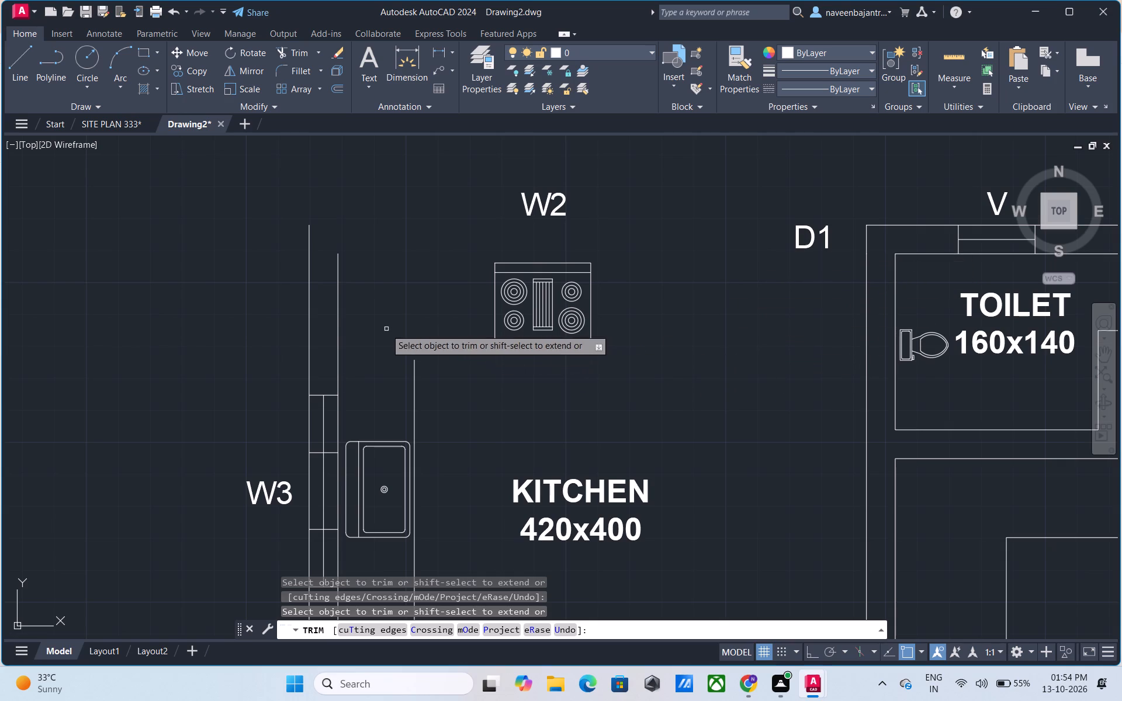
left_click(338, 308)
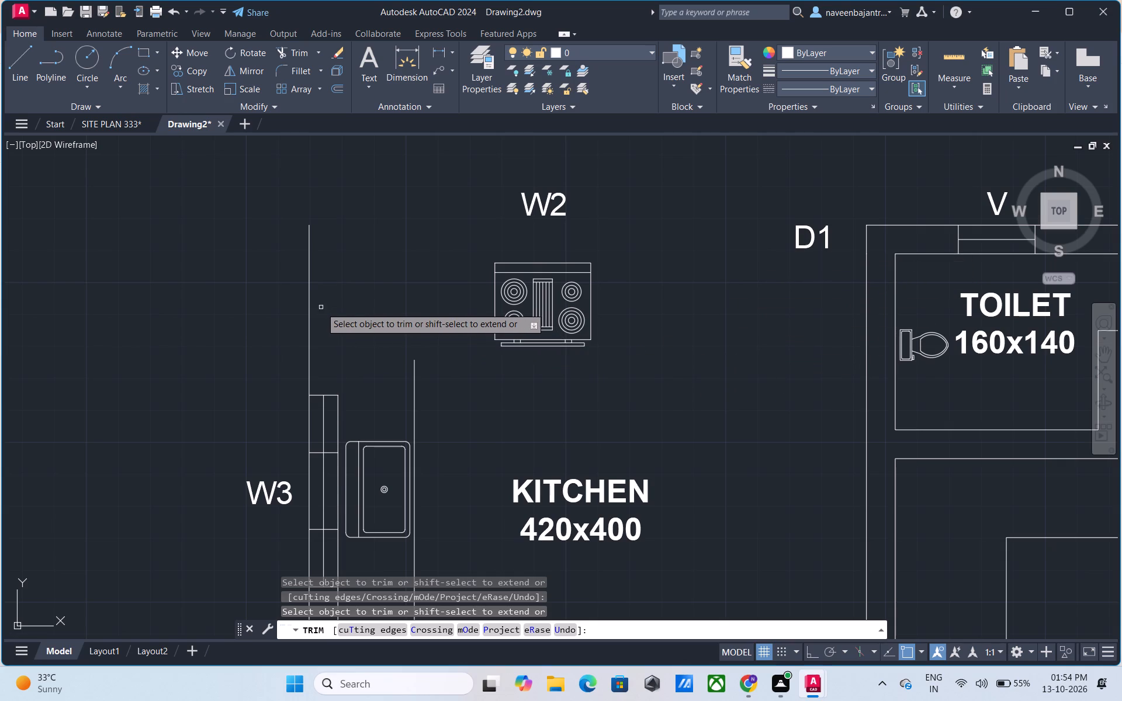
left_click(310, 320)
scroll(310, 320, "down", 2)
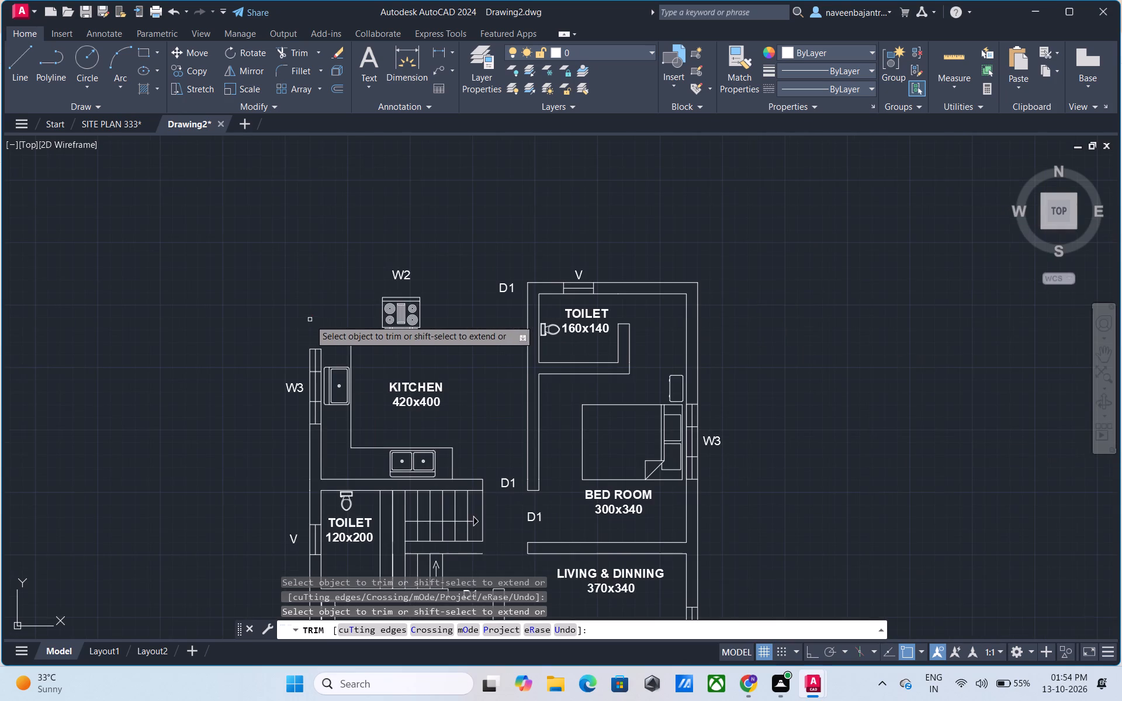
middle_click_drag(310, 320, 453, 186)
scroll(457, 191, "up", 2)
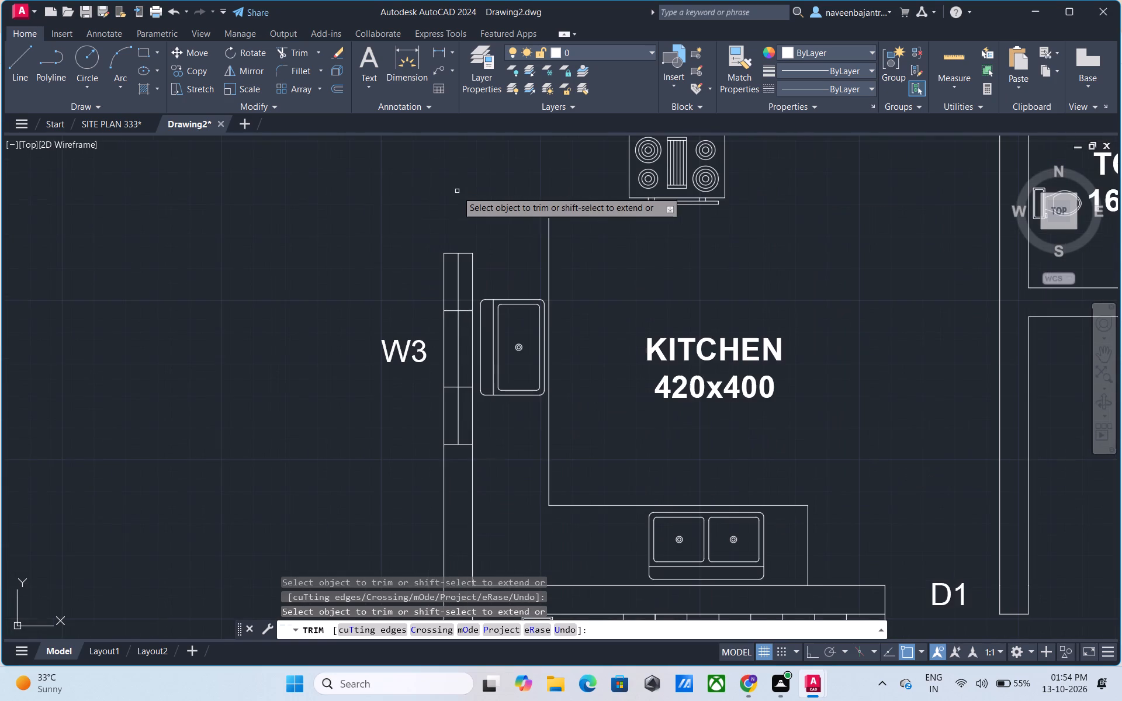
left_click(549, 261)
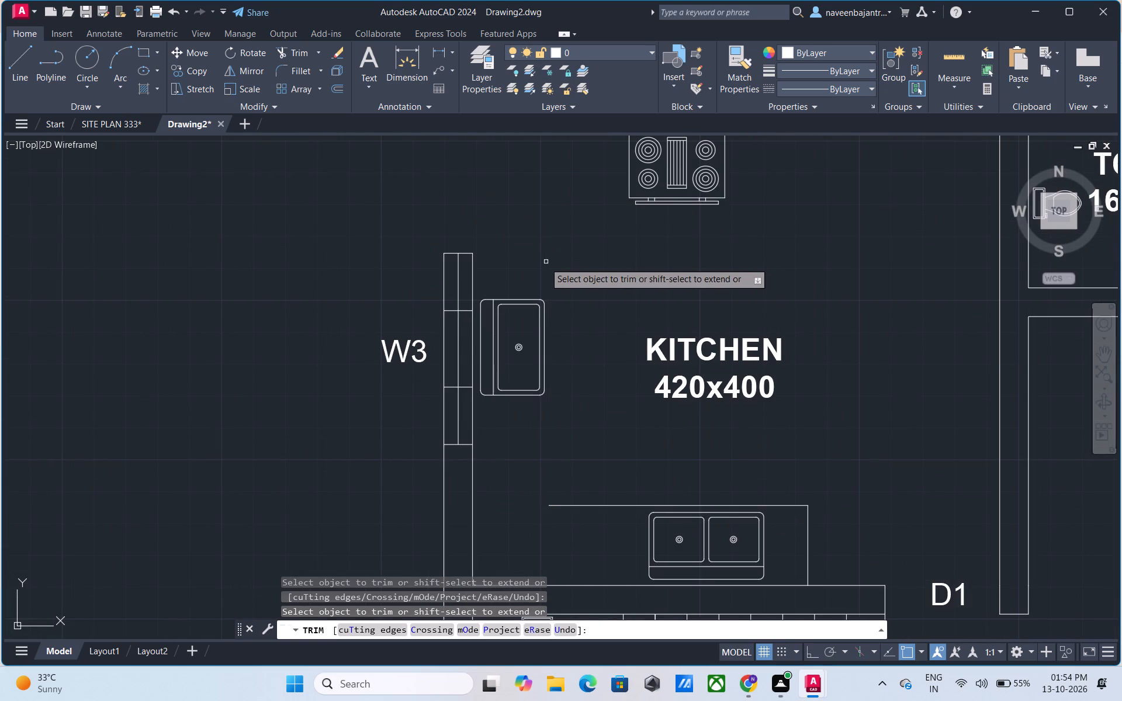
Trim away the kitchen's W3 window in the copied plan, including its face lines, cross lines and centre line.
left_click(443, 287)
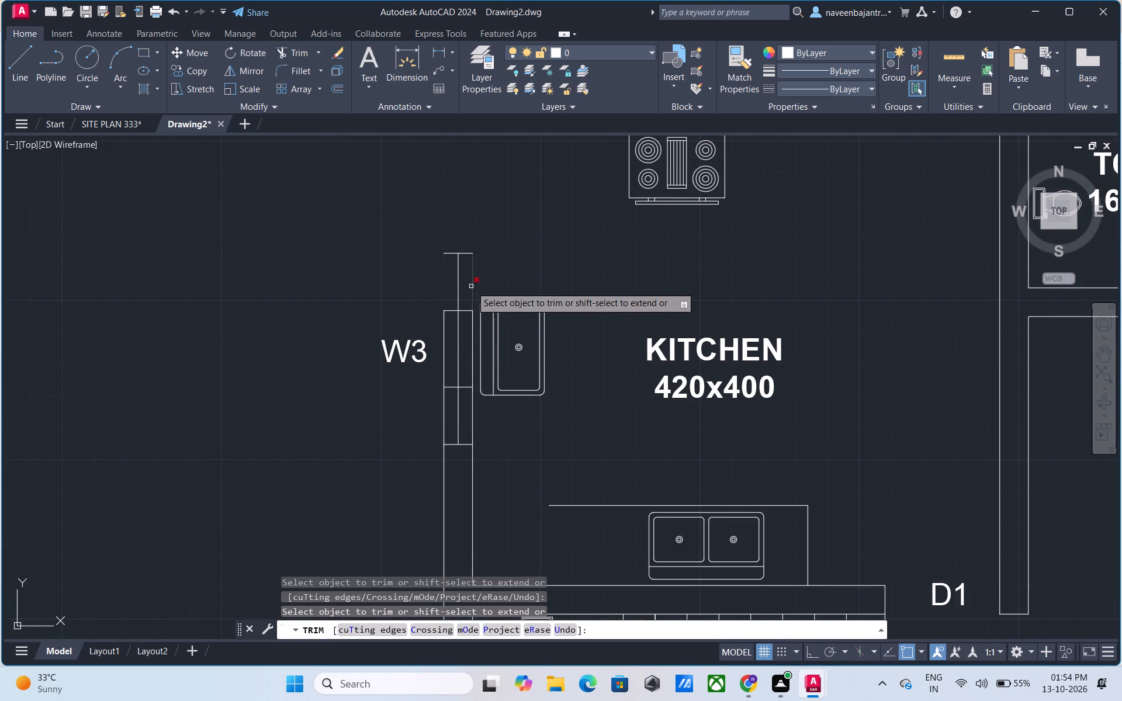
left_click(471, 286)
left_click(472, 335)
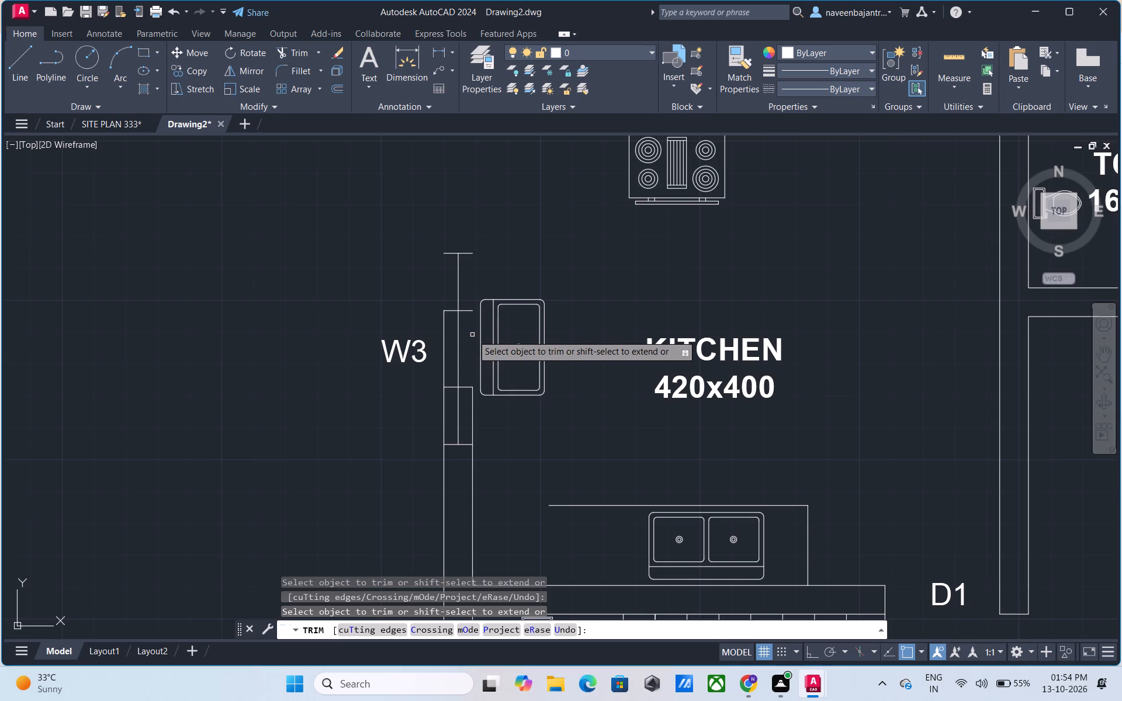
left_click(445, 348)
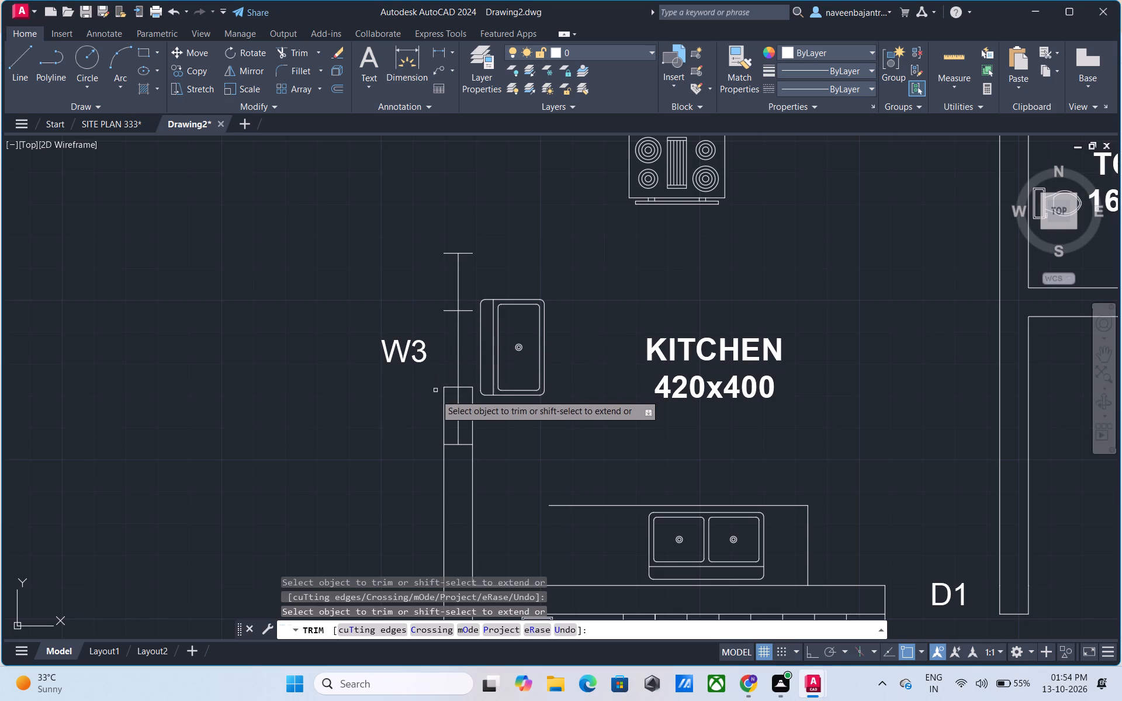
left_click(442, 407)
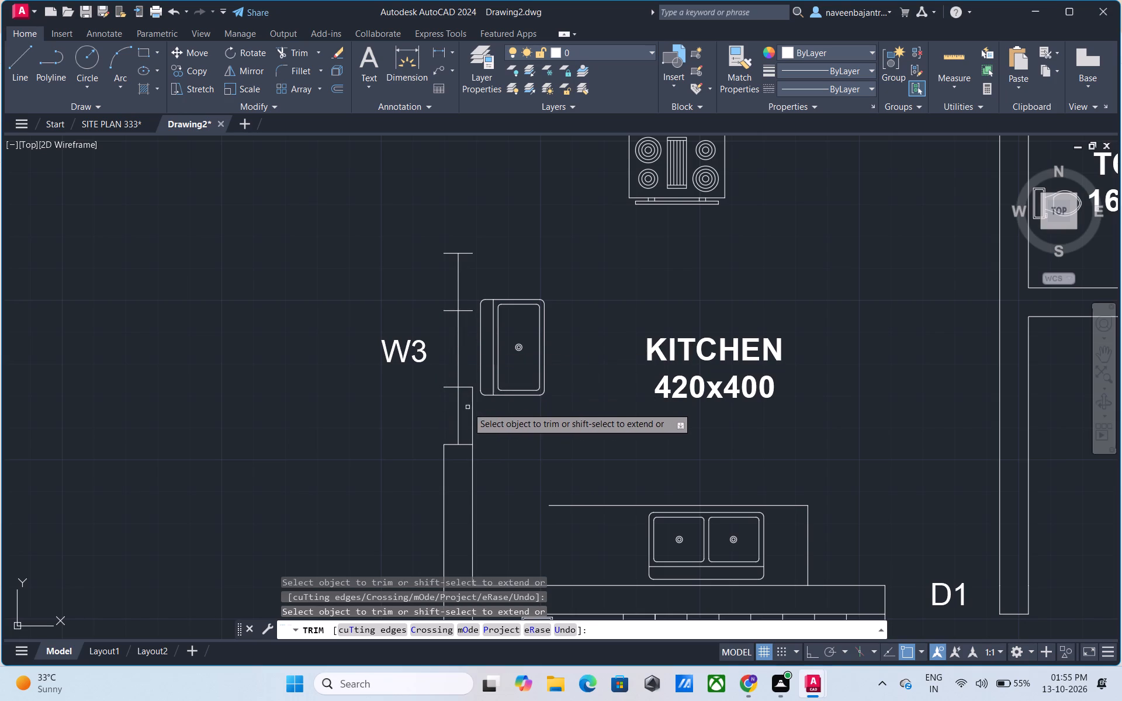
left_click(473, 408)
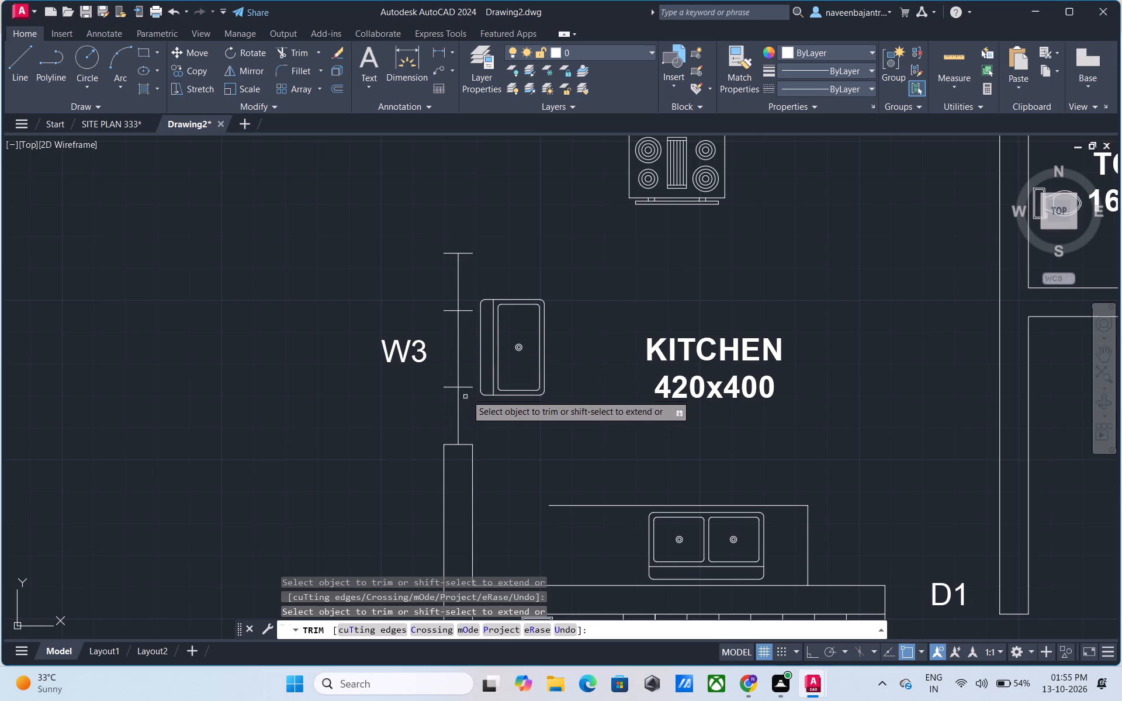
left_click(467, 387)
left_click(467, 311)
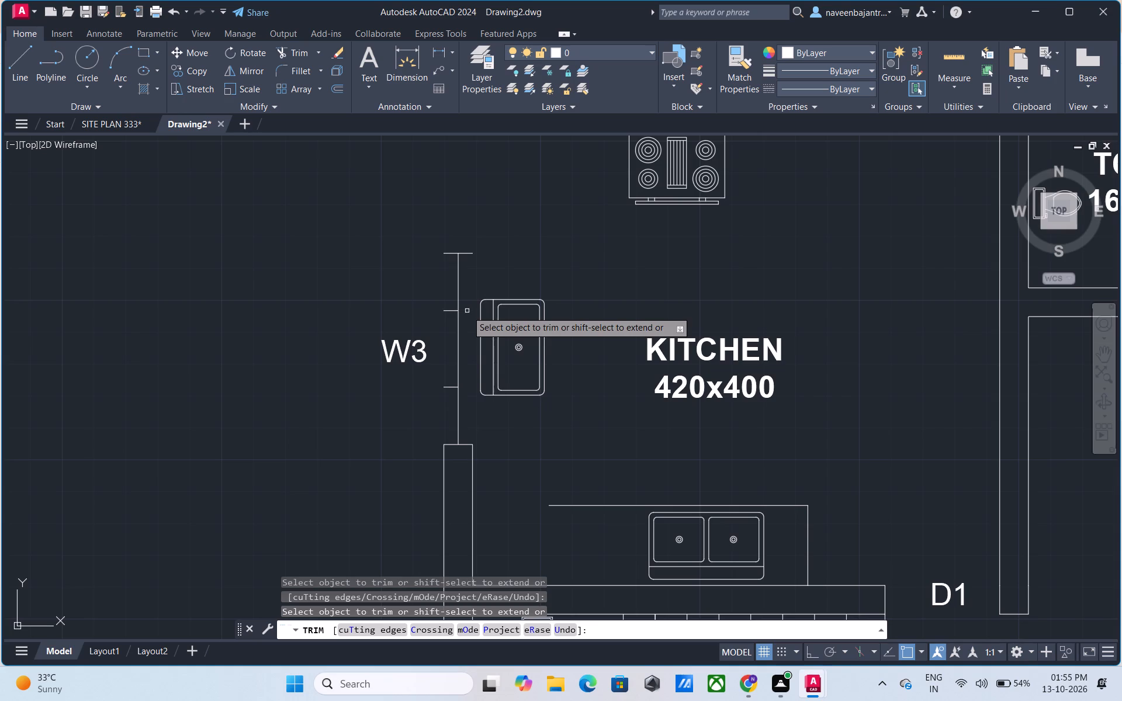
left_click(469, 254)
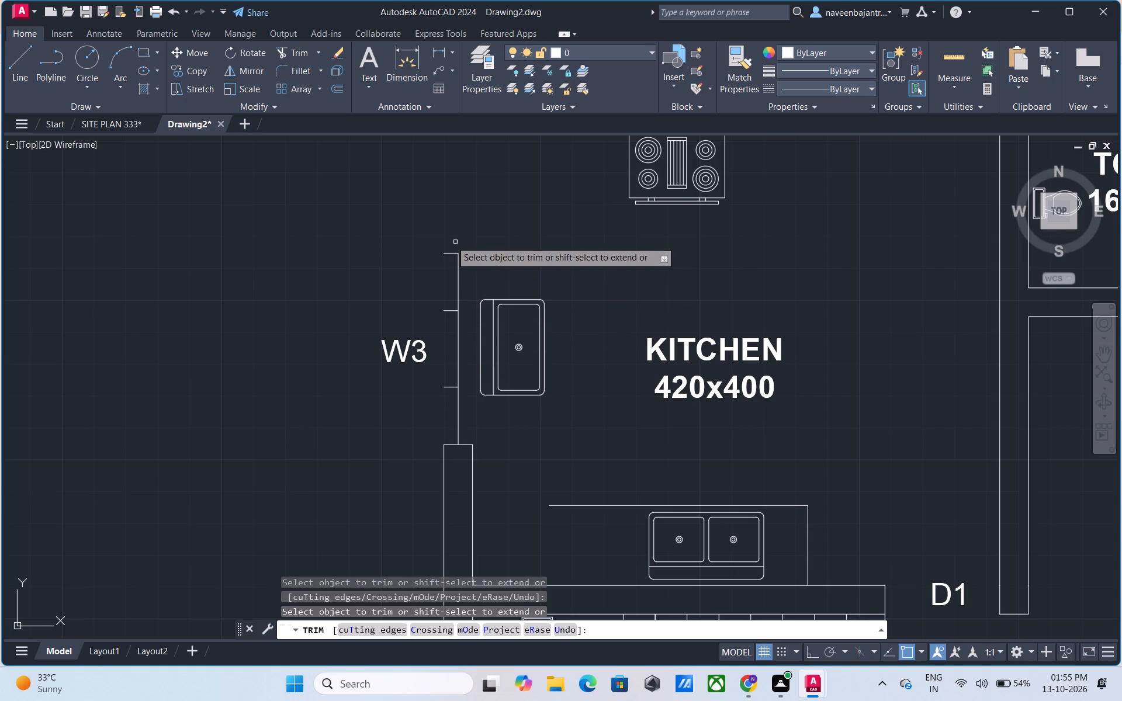
left_click(448, 255)
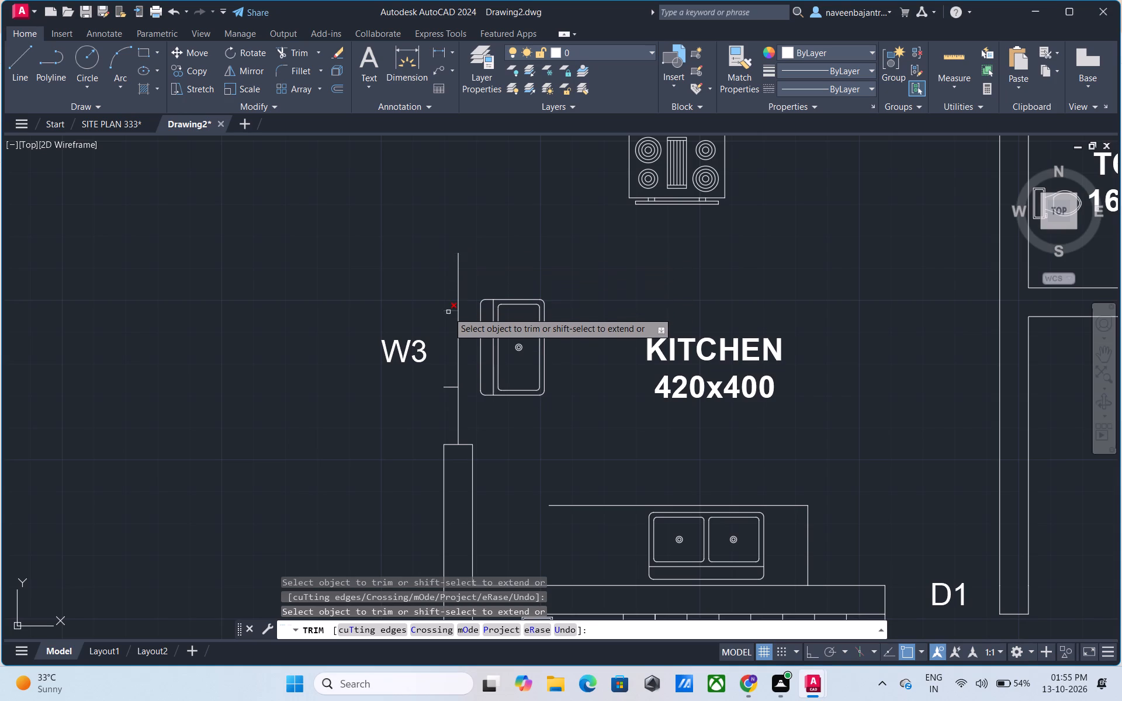
left_click(448, 312)
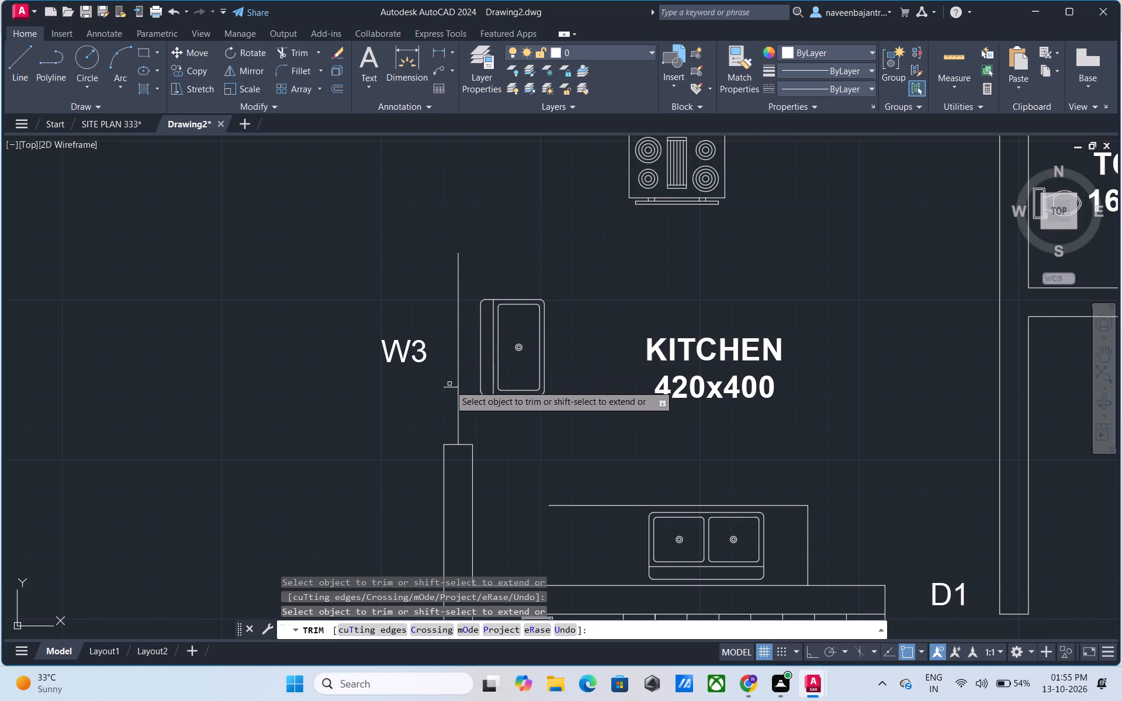
left_click(449, 386)
left_click(457, 371)
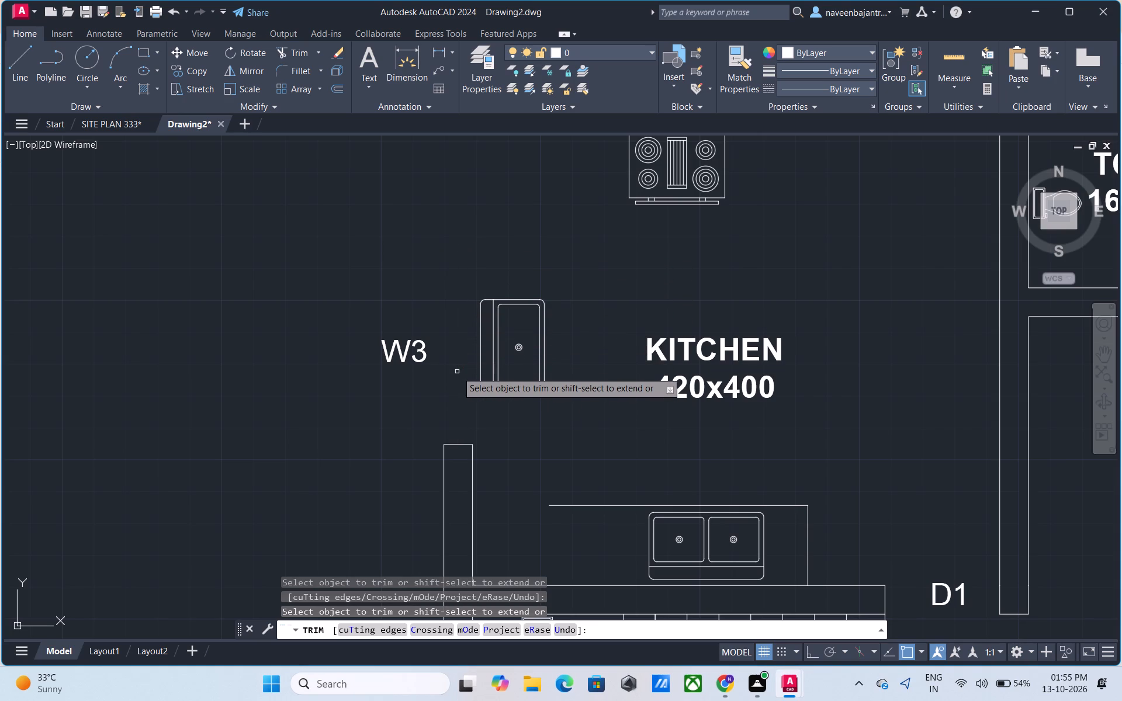
Trim away the counter outline around the double sink on the kitchen's south side.
middle_click_drag(456, 383, 467, 224)
left_click(597, 346)
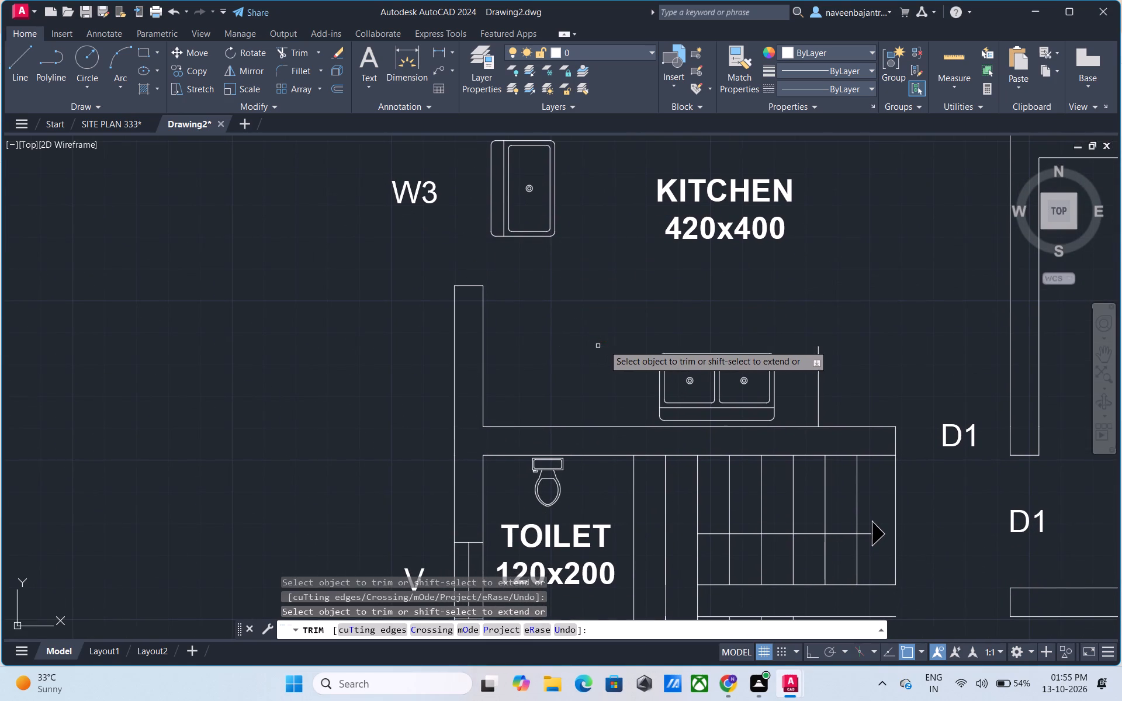
left_click(819, 370)
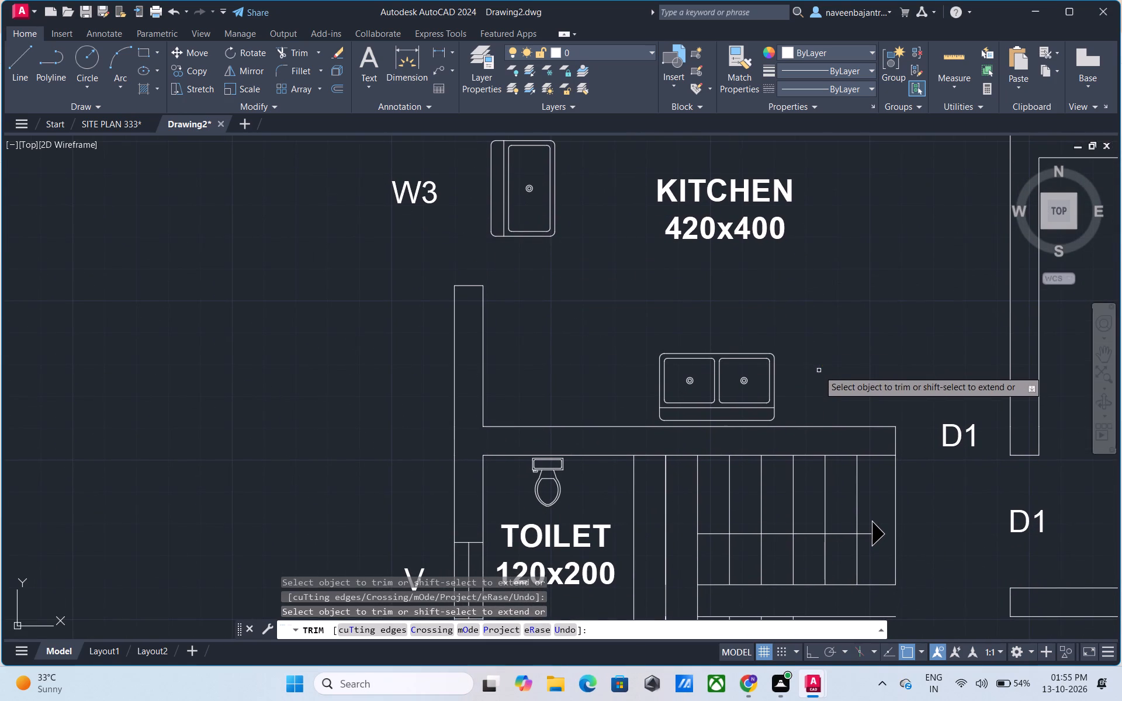
Trim away the west wall from W3 to ventilator V's outer corner, plus the kitchen-side face of the wall above the toilet and stairs.
left_click(482, 310)
left_click(475, 284)
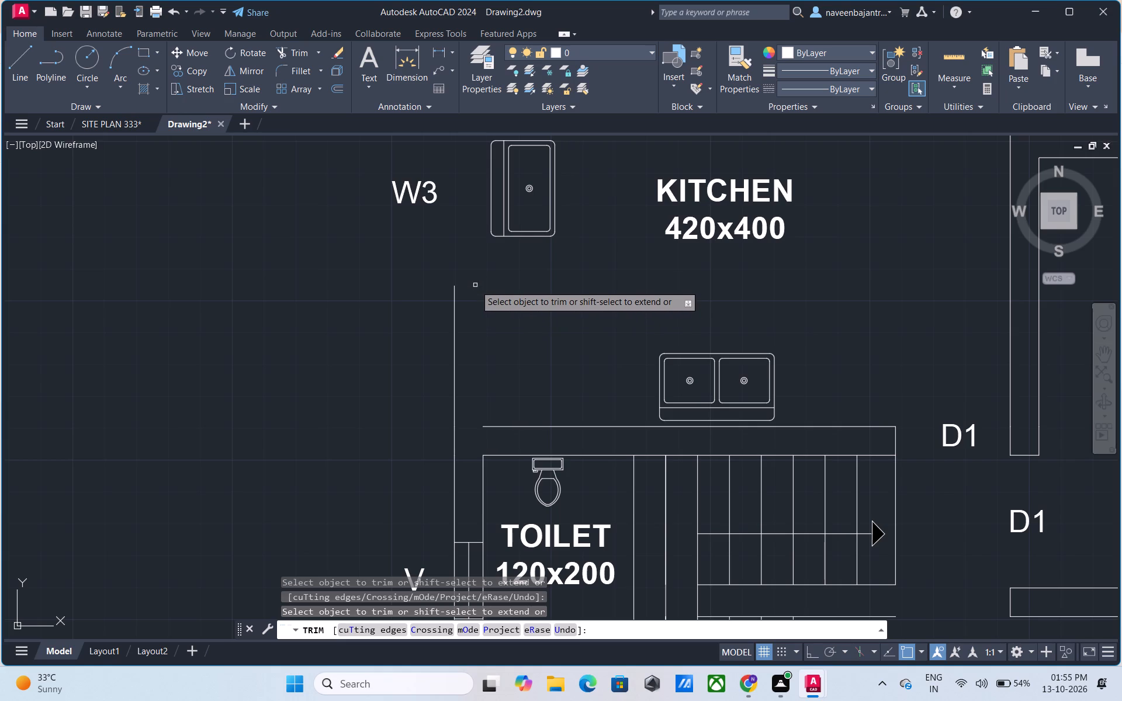
left_click(456, 317)
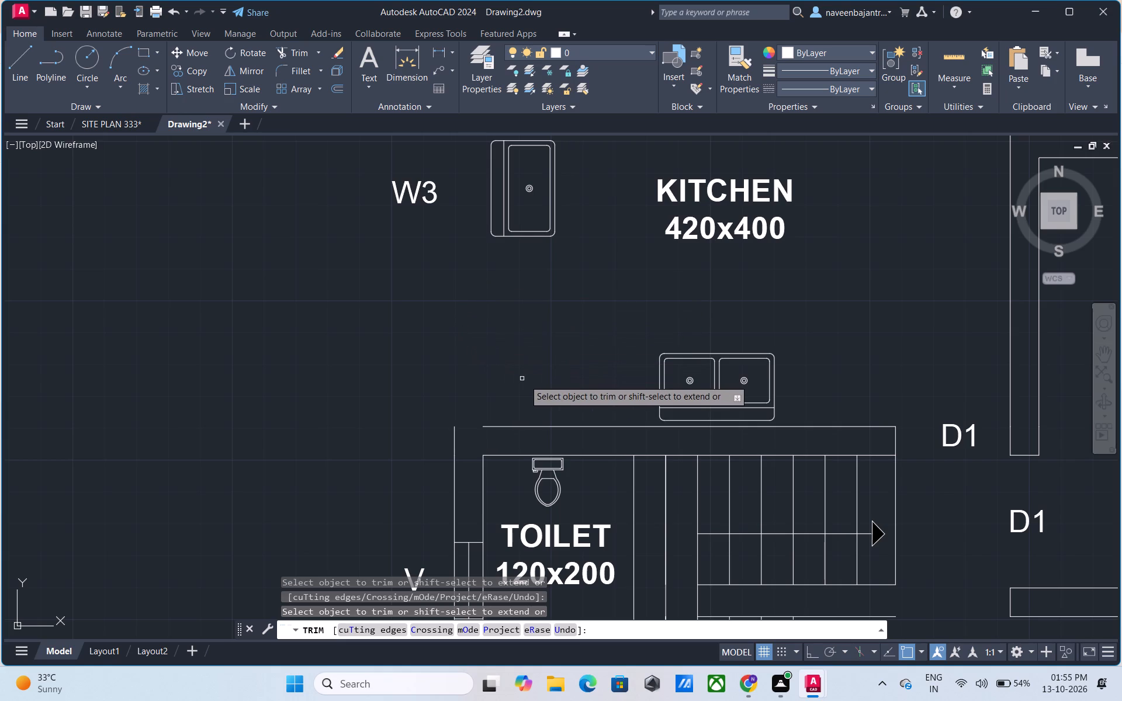
middle_click_drag(524, 380, 421, 190)
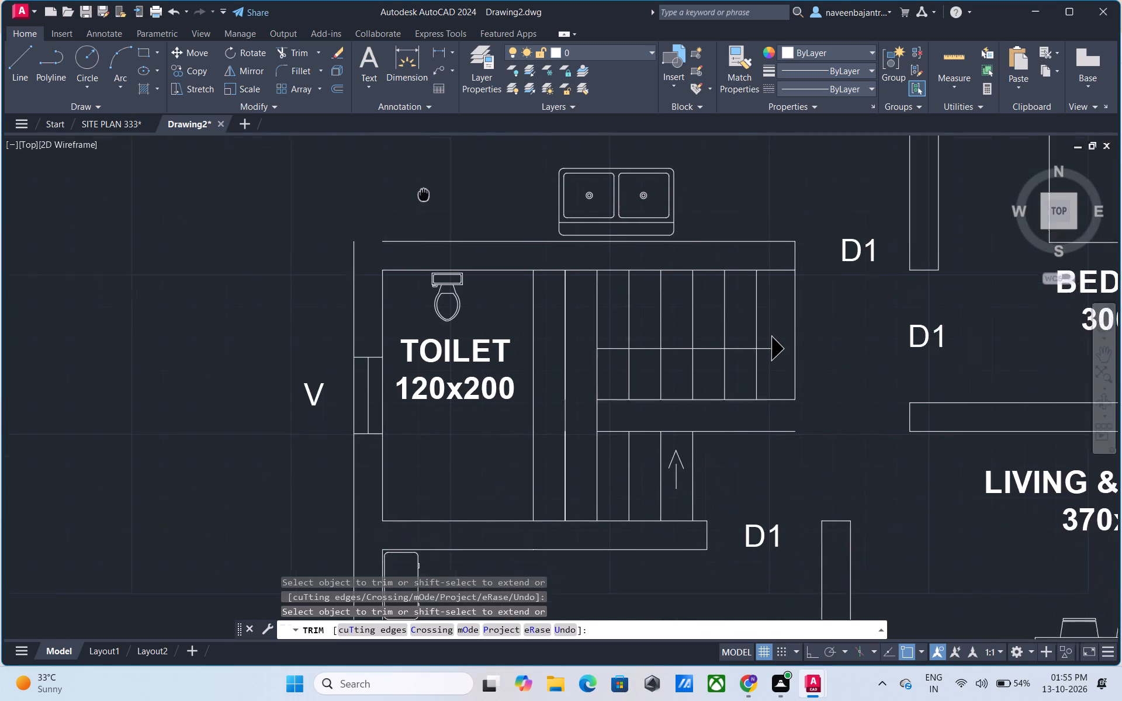
middle_click_drag(421, 190, 415, 185)
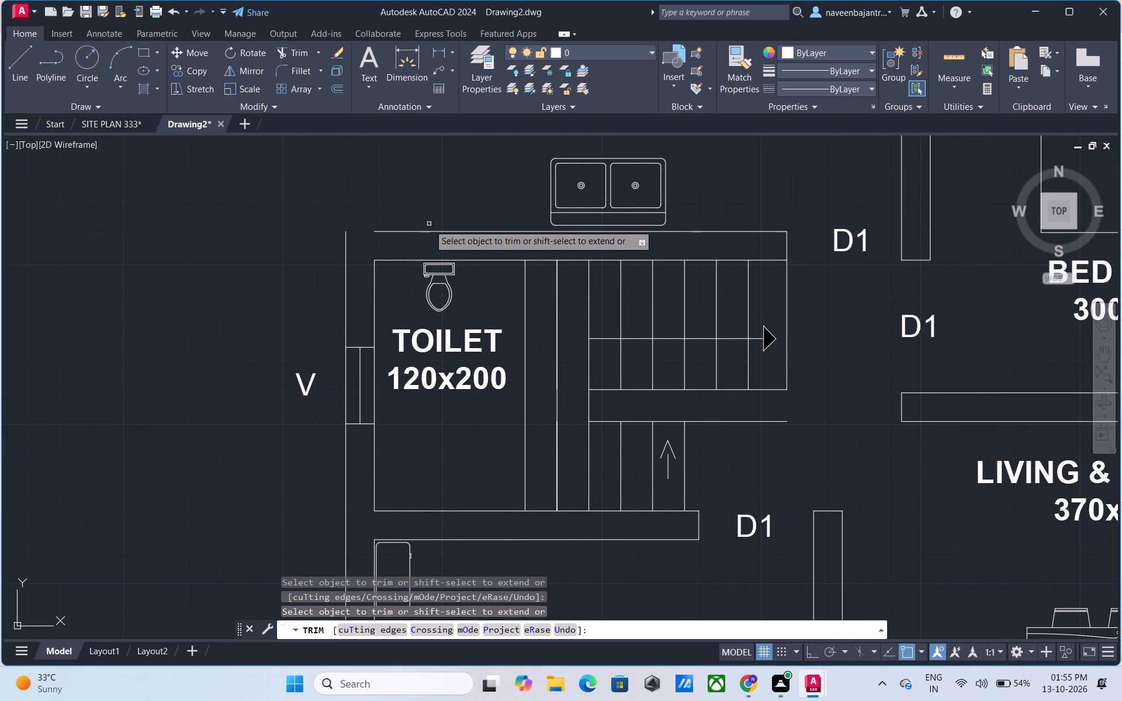
left_click(429, 232)
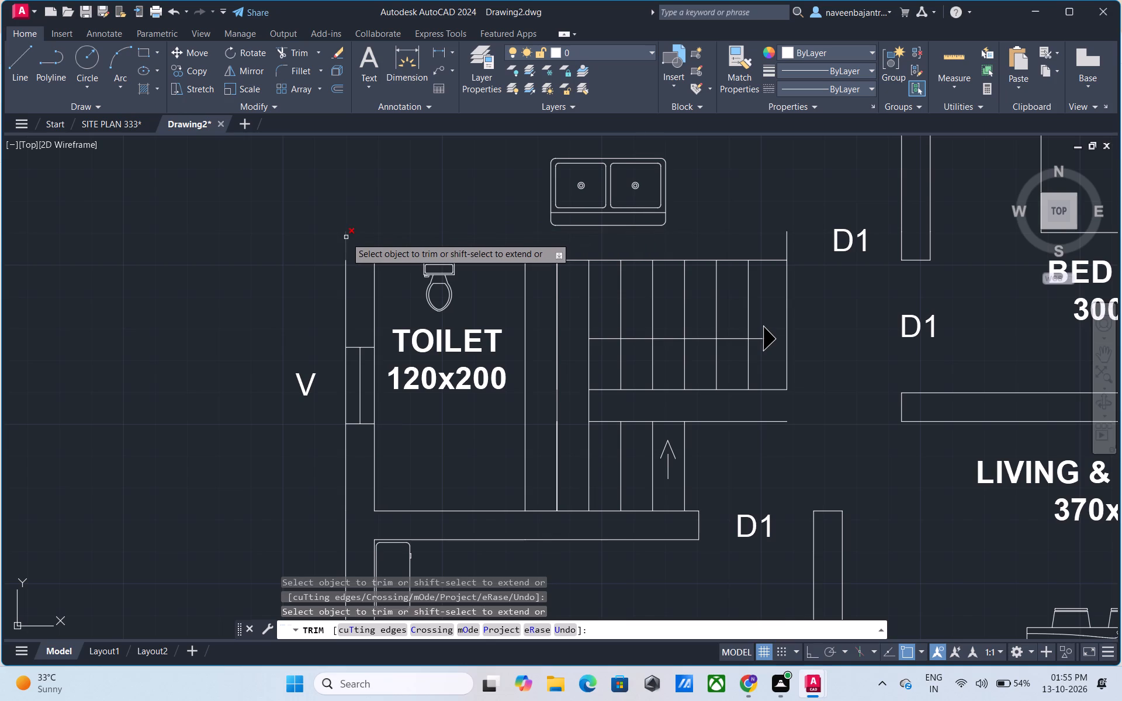
left_click(346, 237)
left_click(346, 267)
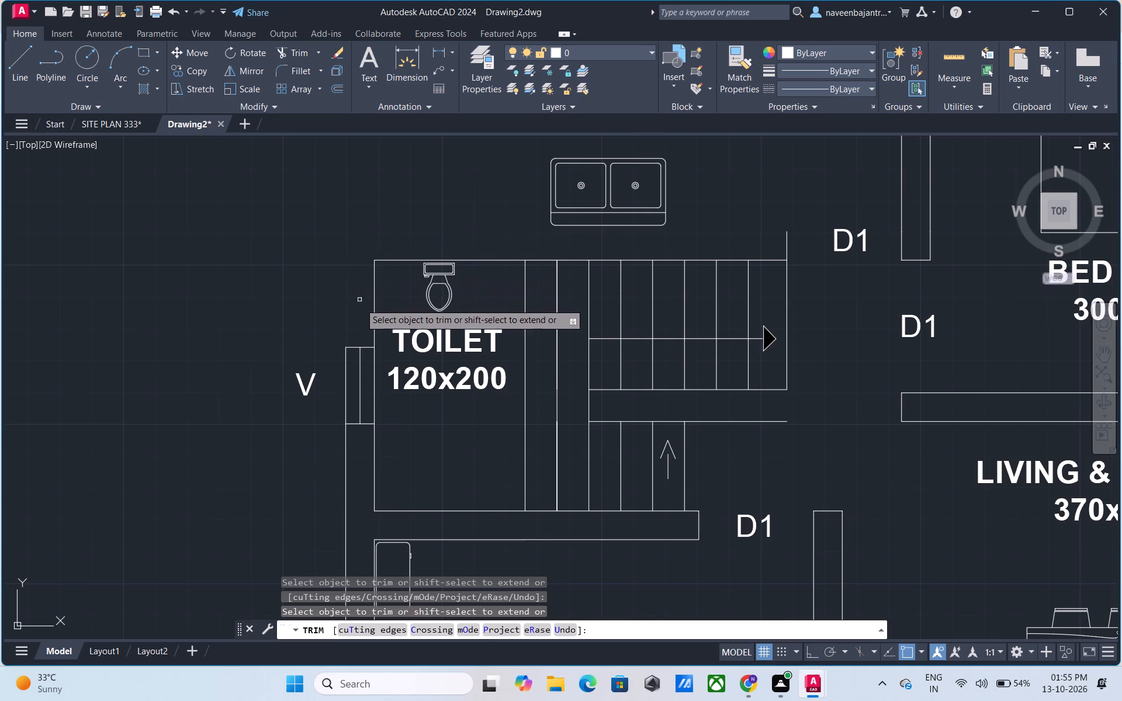
Trim away the toilet's ventilator V with its face lines, centre line and north jamb, plus the inner wall face north of it.
left_click(345, 383)
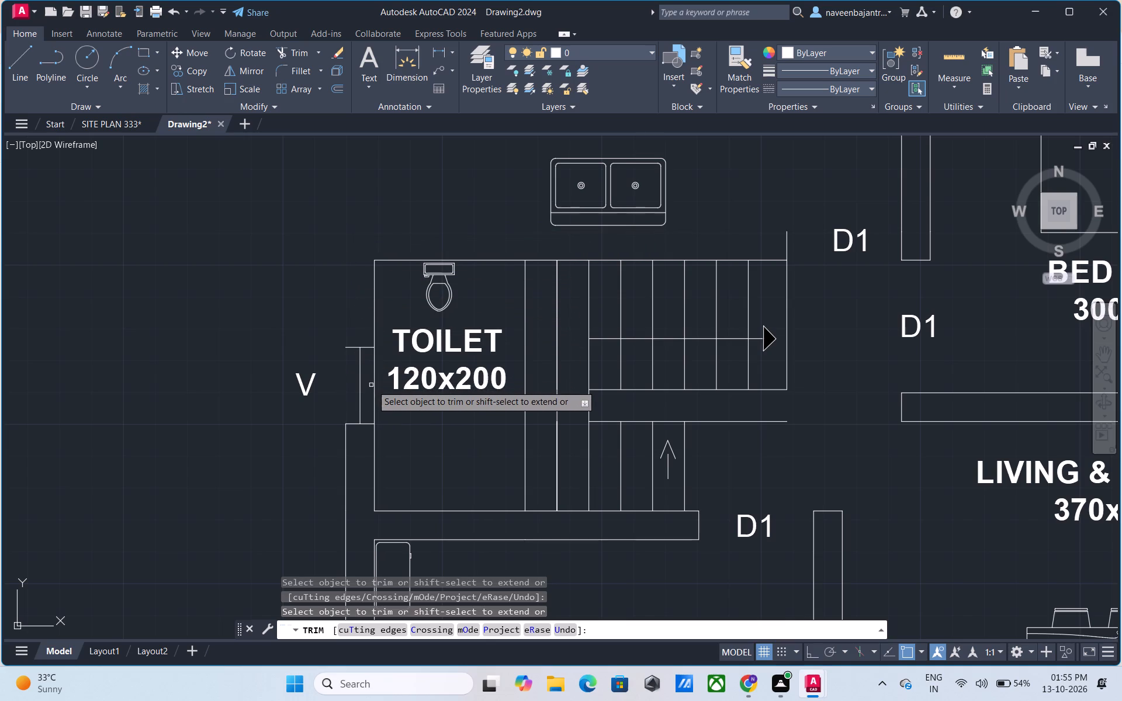
left_click(374, 385)
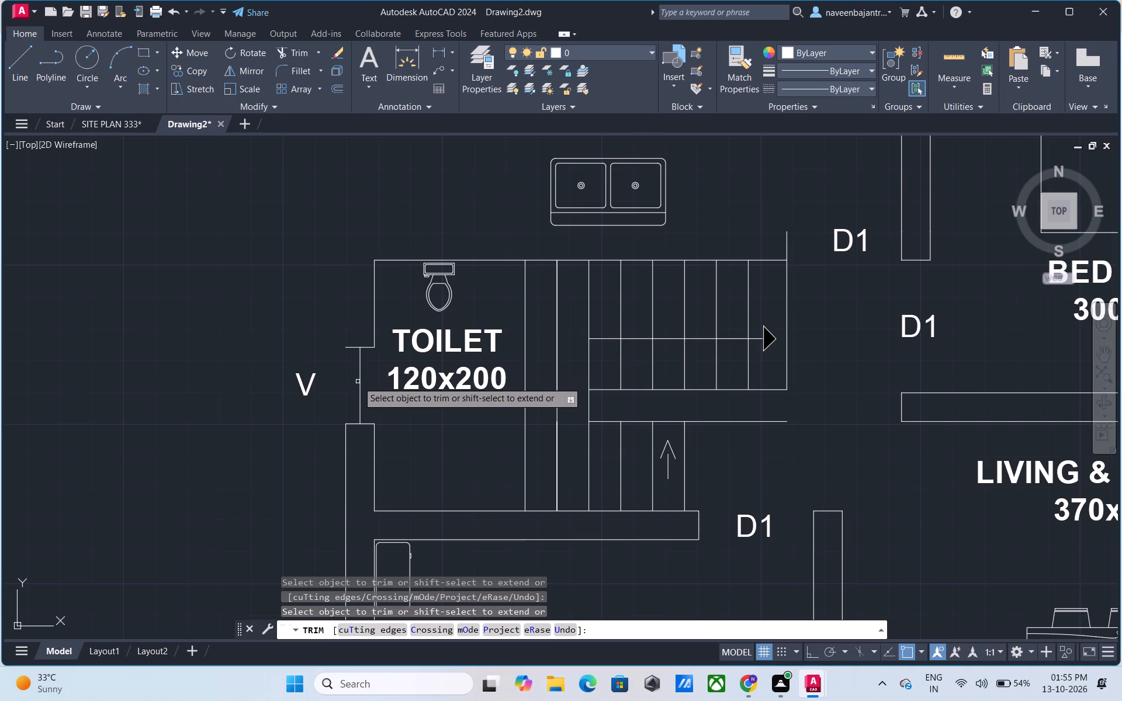
left_click(361, 377)
left_click(361, 348)
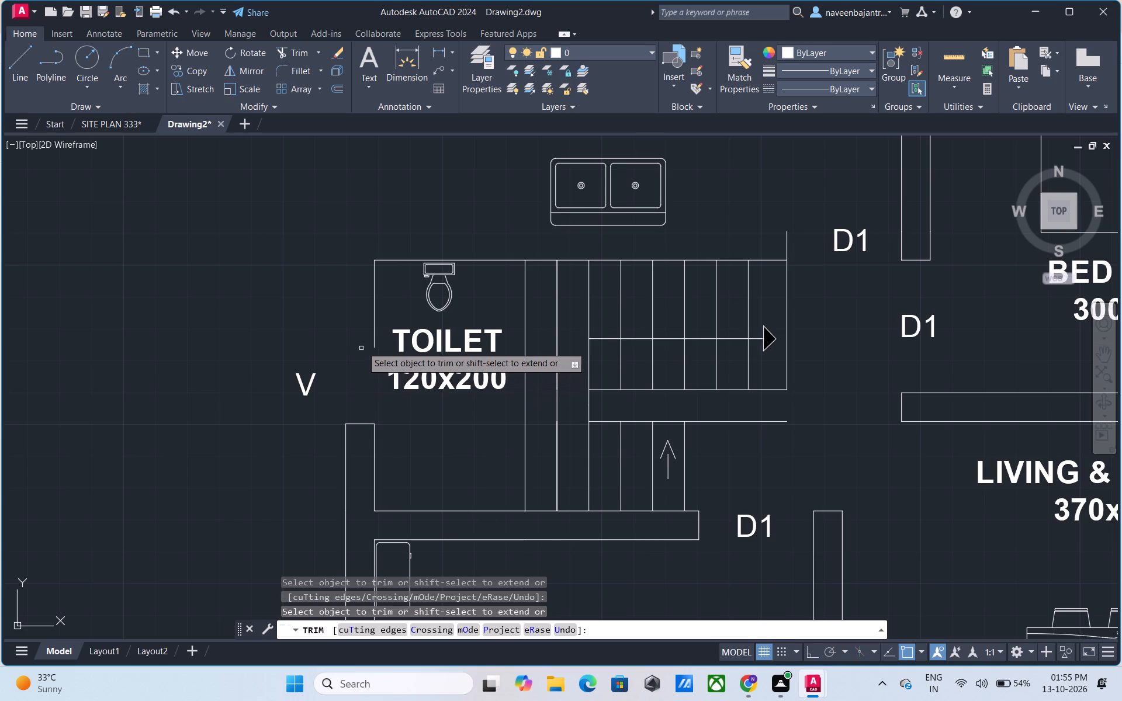
left_click(374, 332)
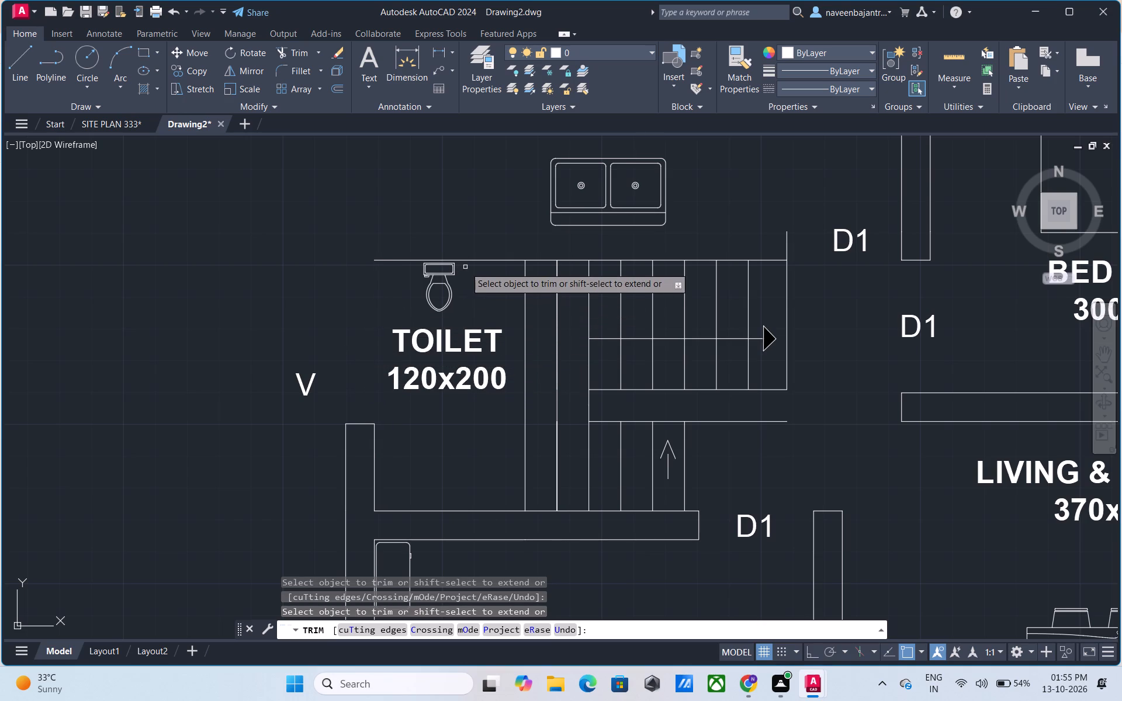
Trim away the south face of the kitchen wall, piece by piece, along the toilet and the upper stair flight.
left_click(477, 260)
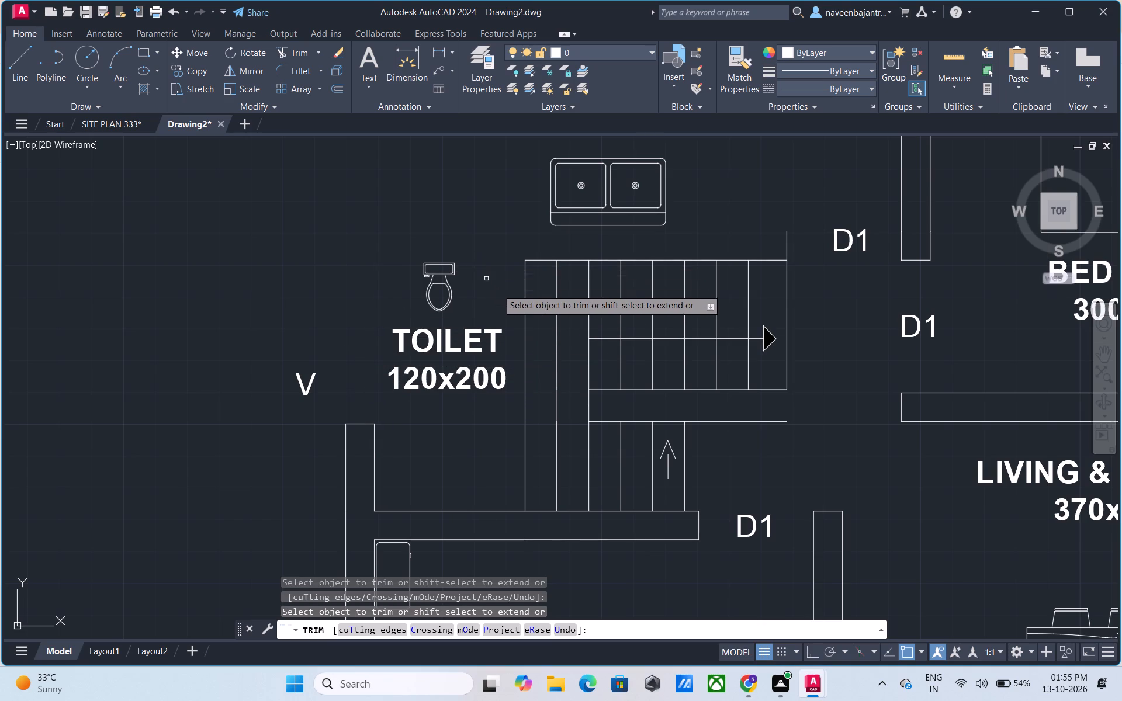
left_click(543, 262)
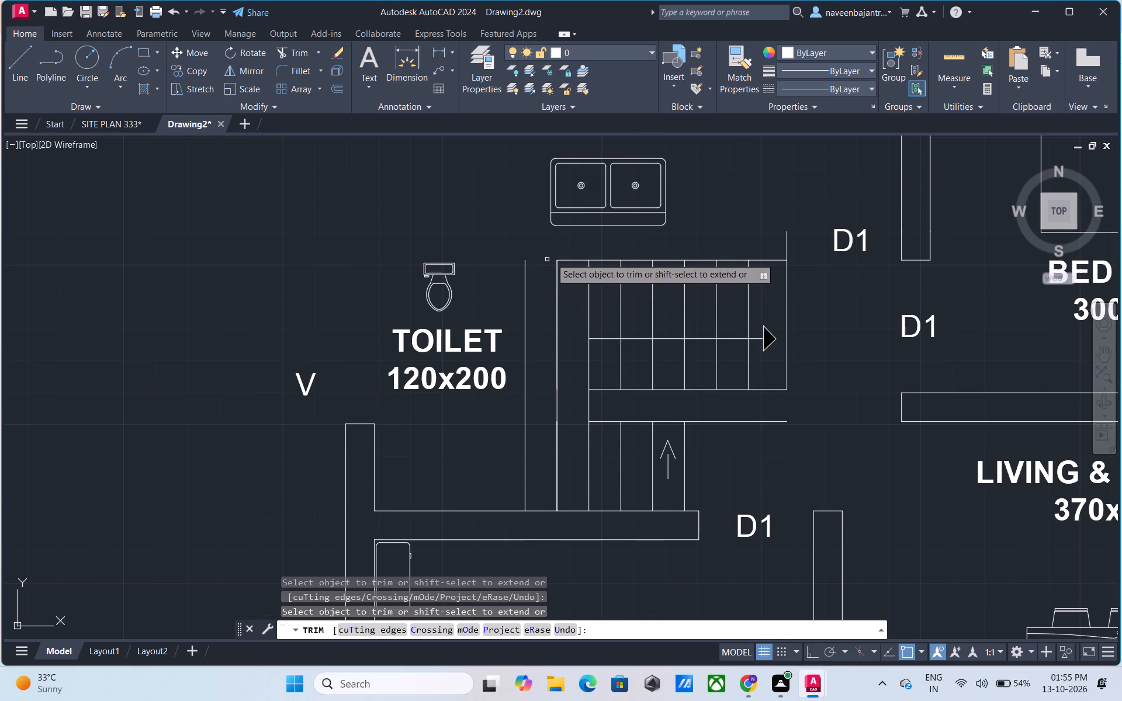
left_click_drag(569, 261, 581, 262)
left_click(606, 262)
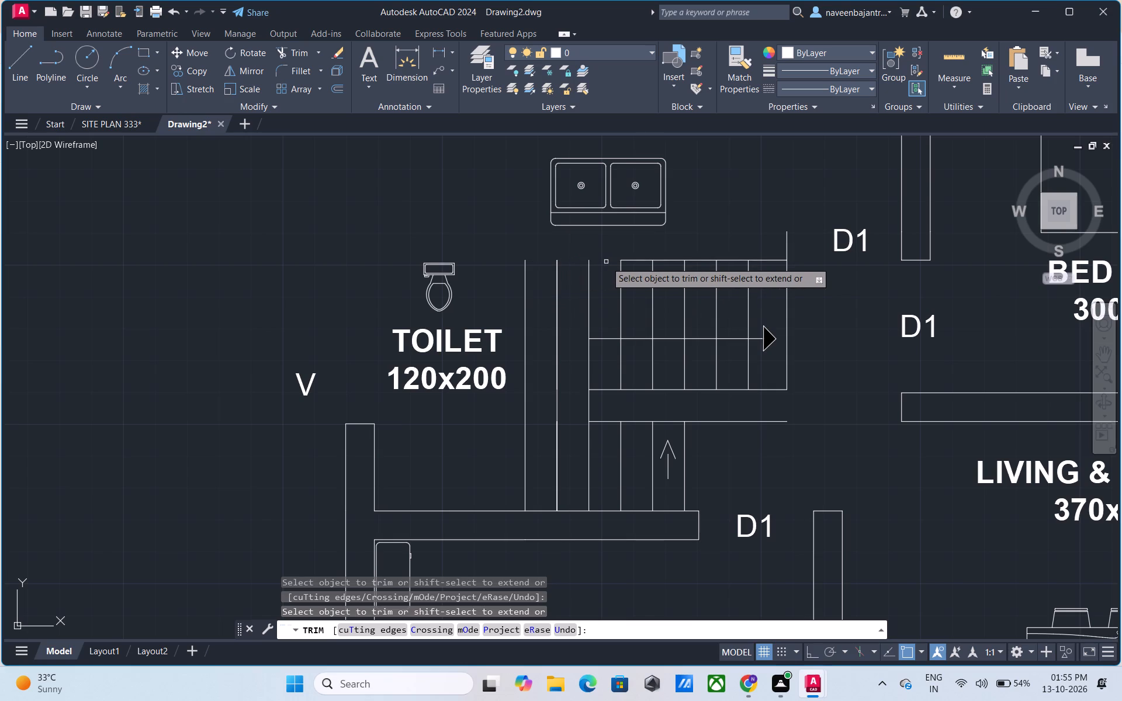
left_click(646, 262)
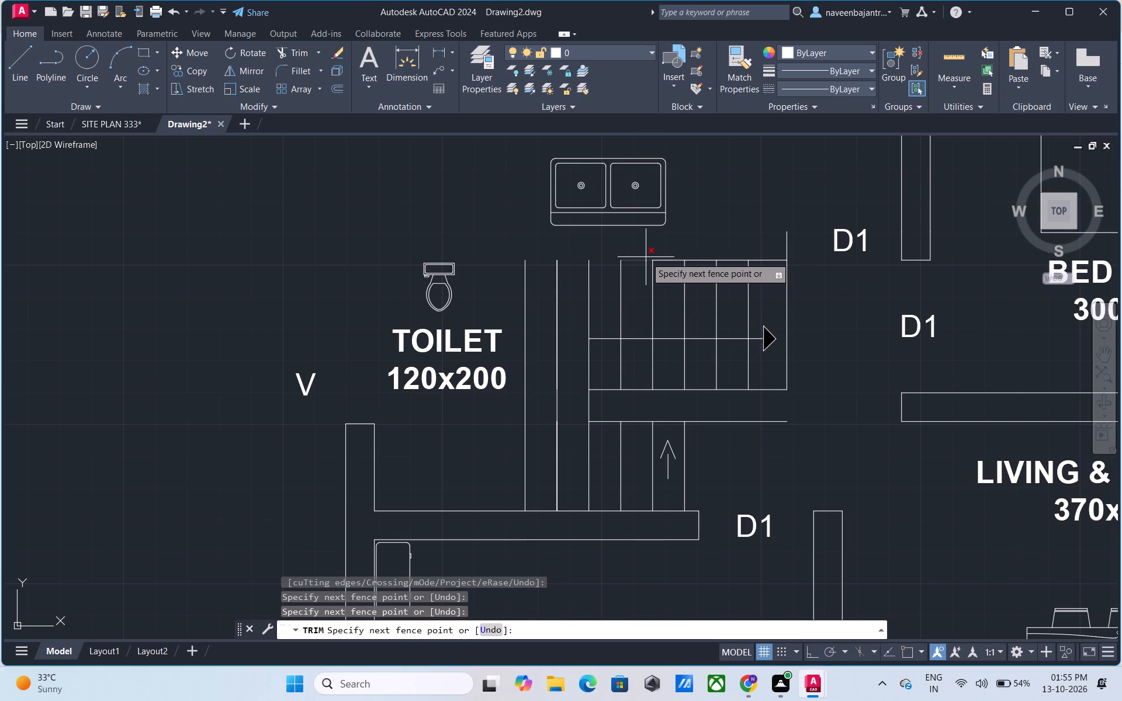
left_click(646, 257)
left_click(675, 262)
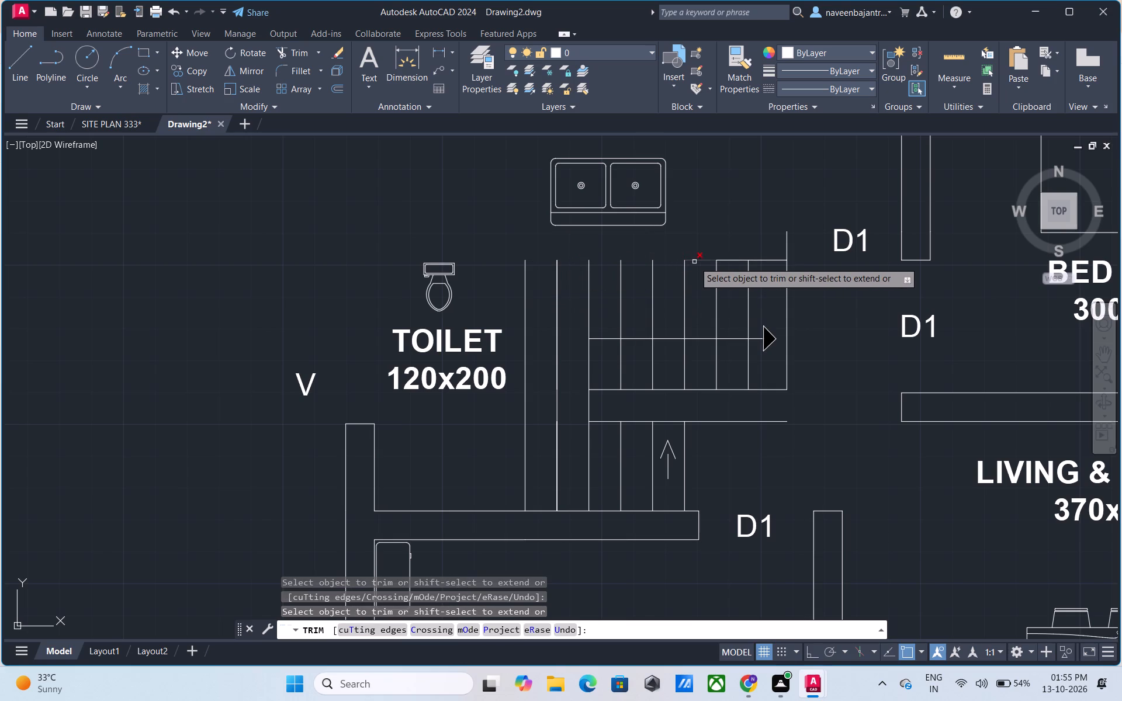
left_click(694, 262)
left_click(735, 259)
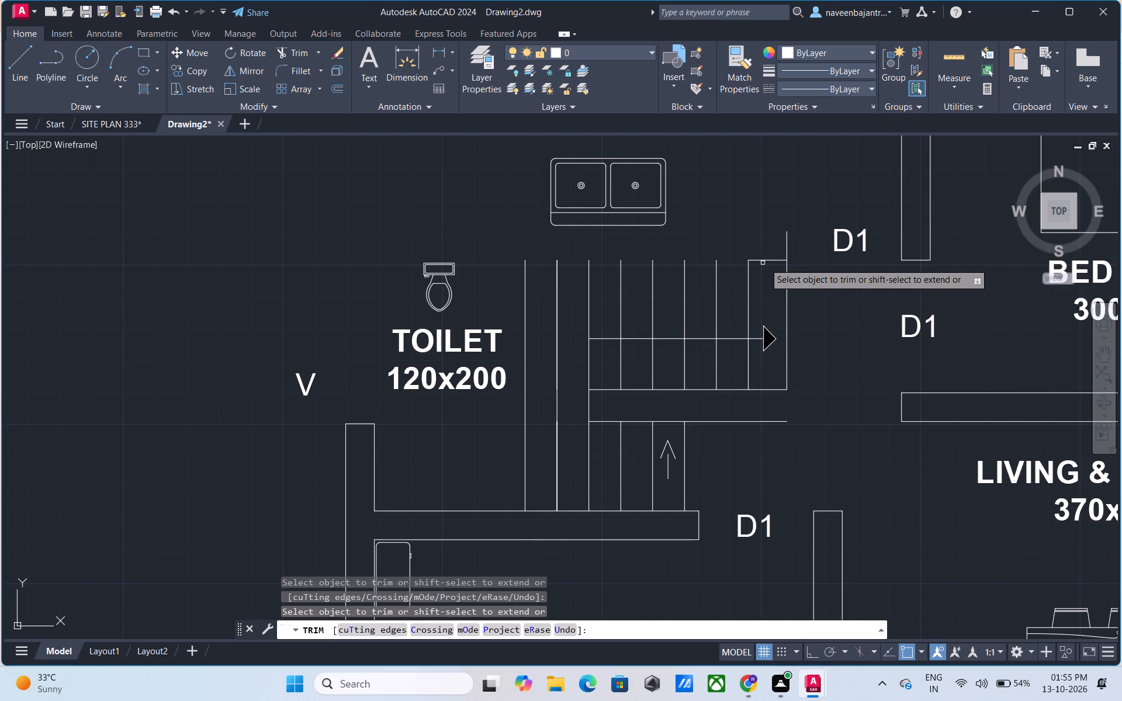
left_click(766, 262)
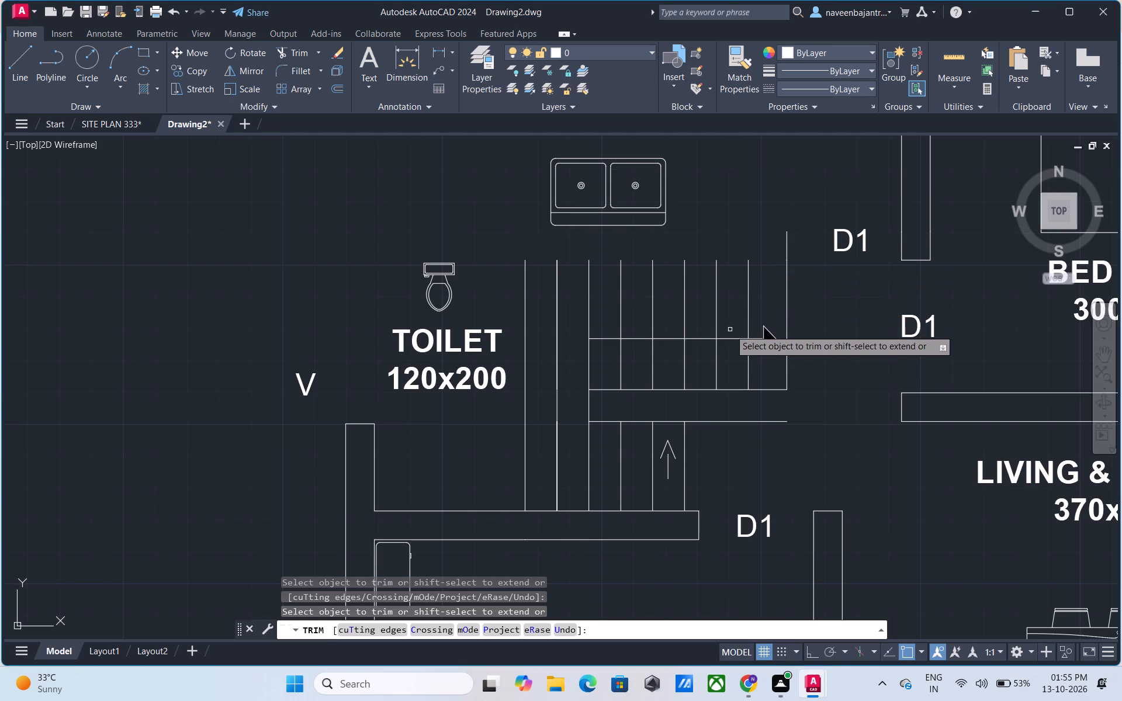
Trim away the south edge line of the upper stair flight and the vertical line closing its east end.
left_click(611, 388)
left_click(638, 391)
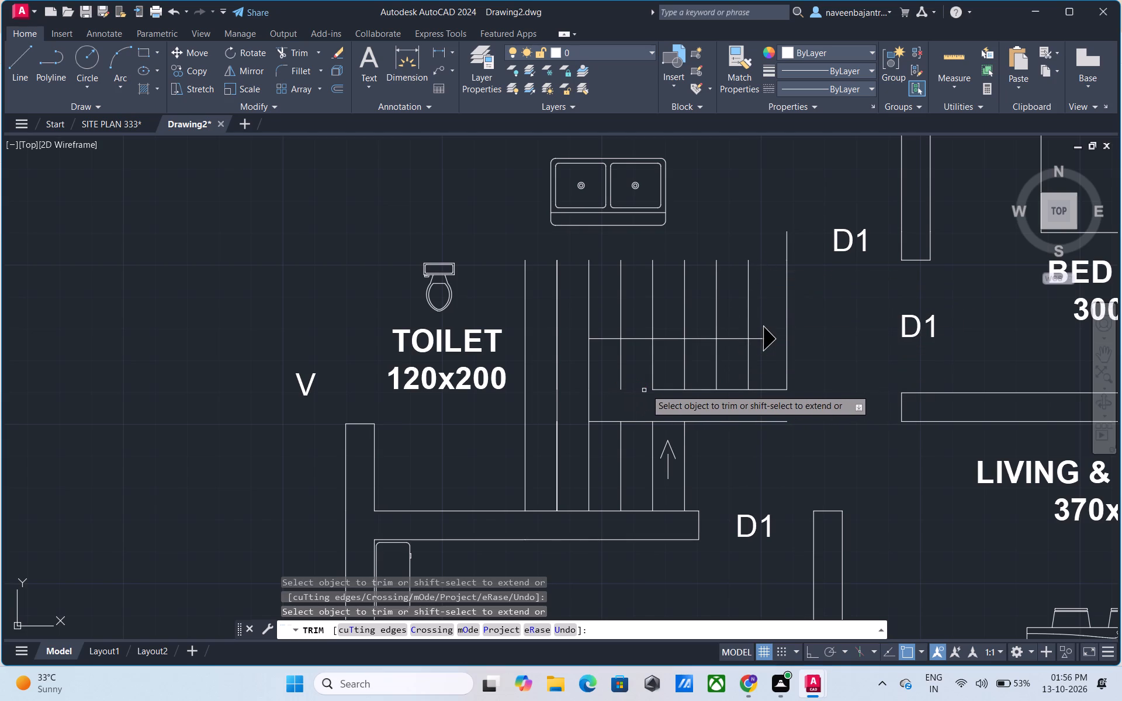
left_click(665, 388)
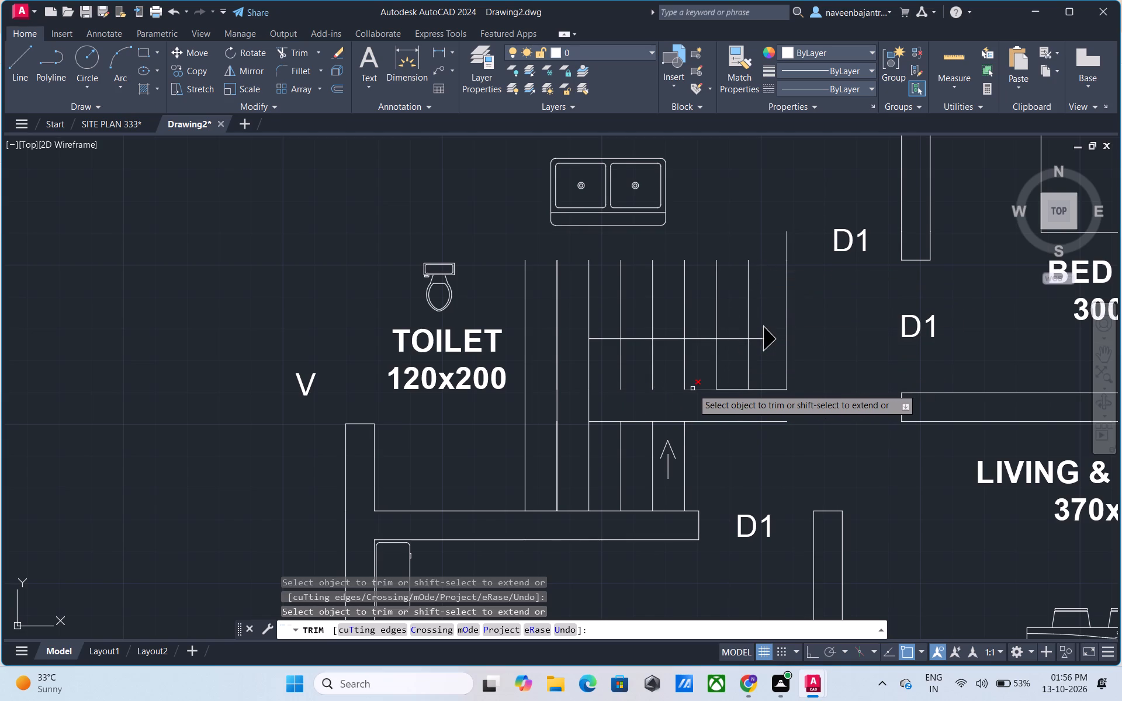
left_click(692, 388)
left_click(729, 389)
left_click(764, 390)
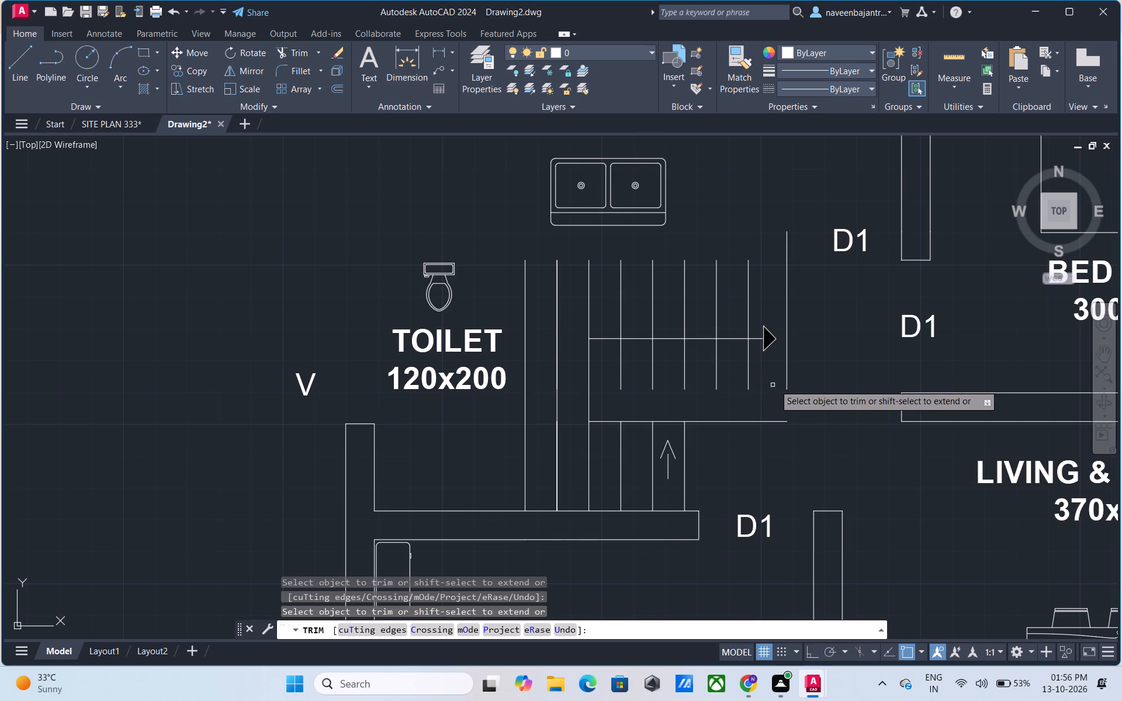
left_click(785, 384)
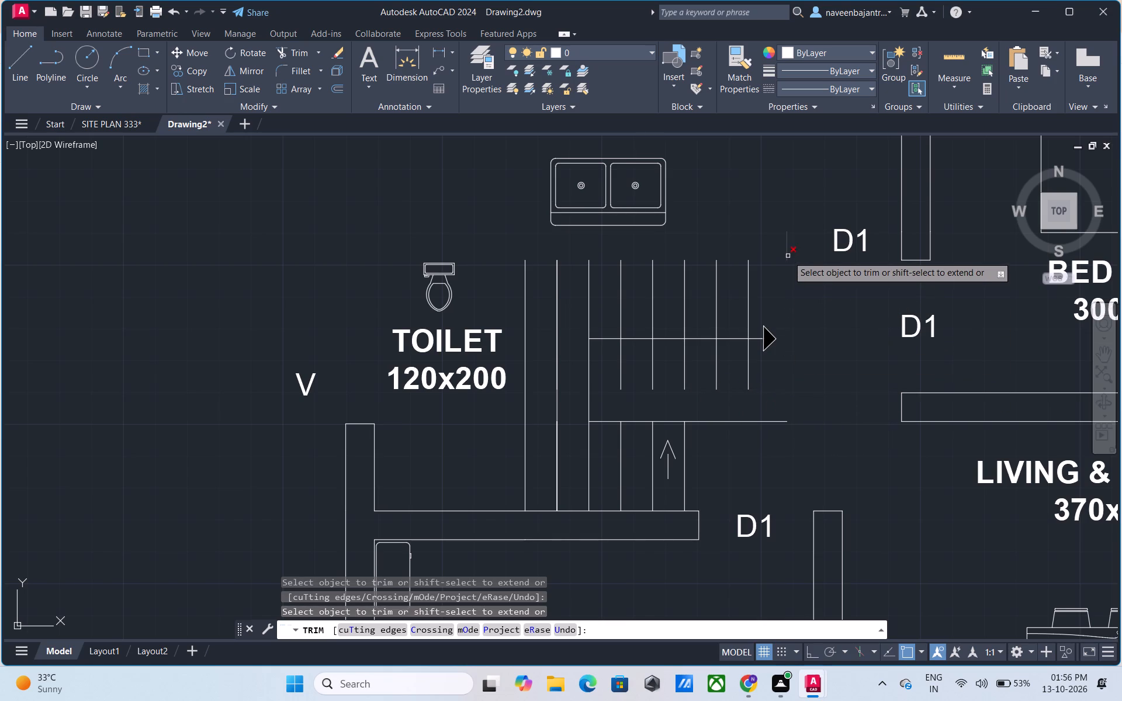
left_click(788, 256)
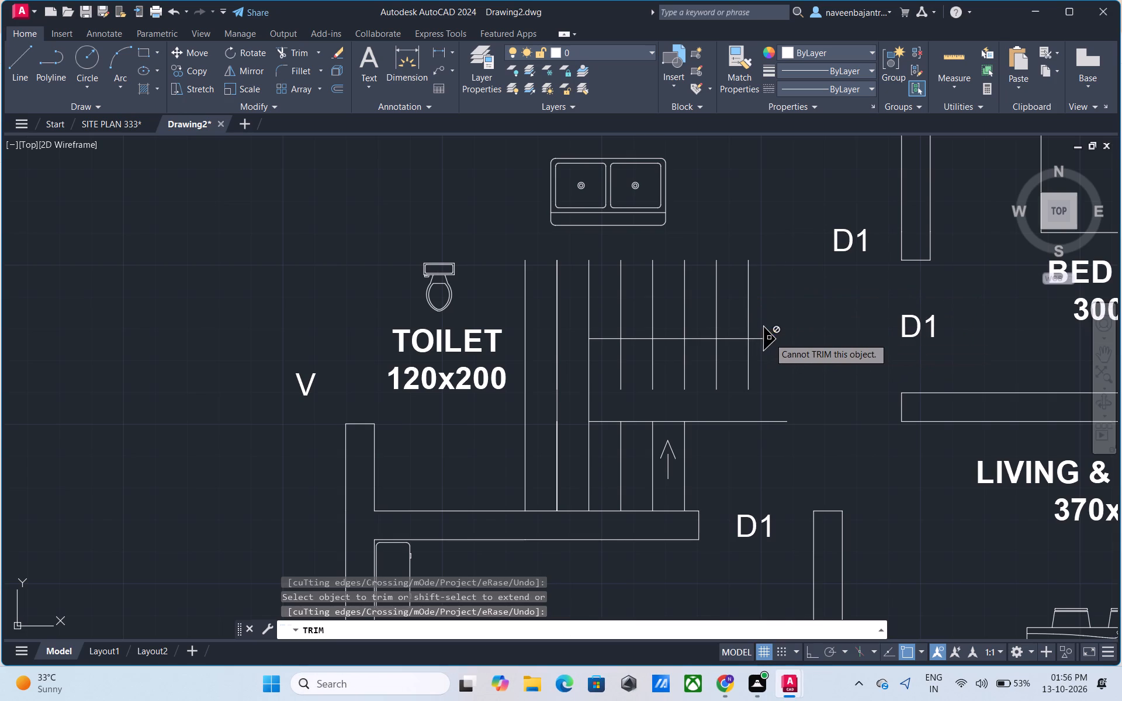
Trim away the parts of the stair tread lines between the upper flight's arrow line and the lower flight.
left_click(747, 350)
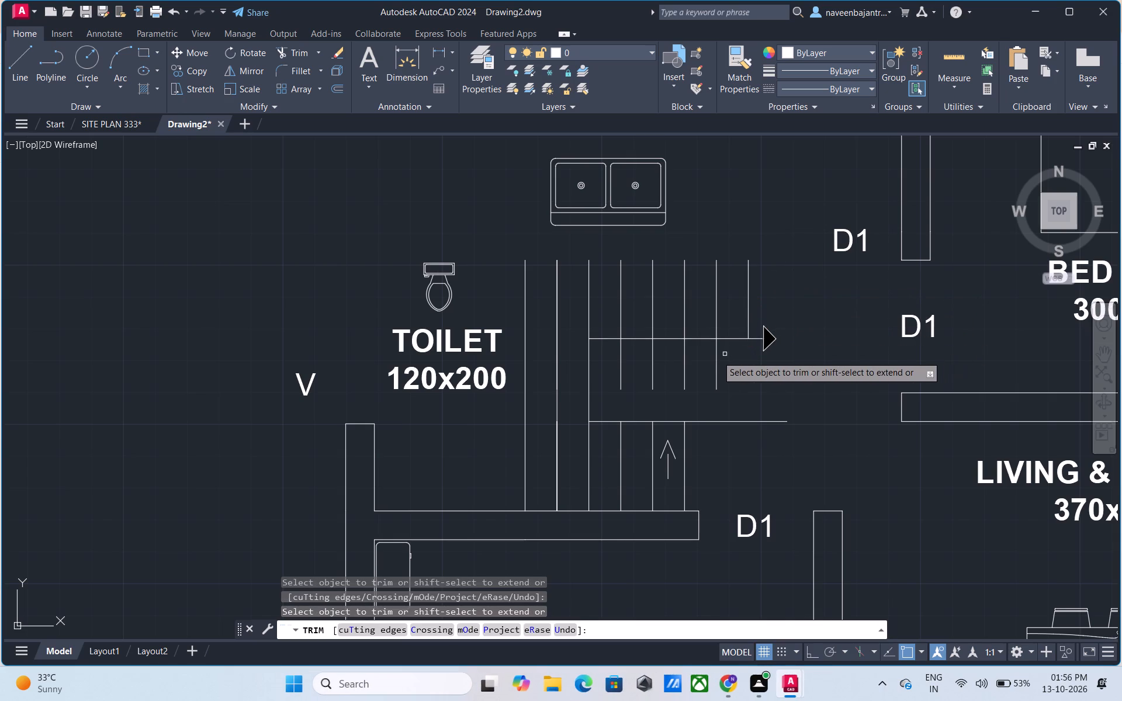
left_click(715, 356)
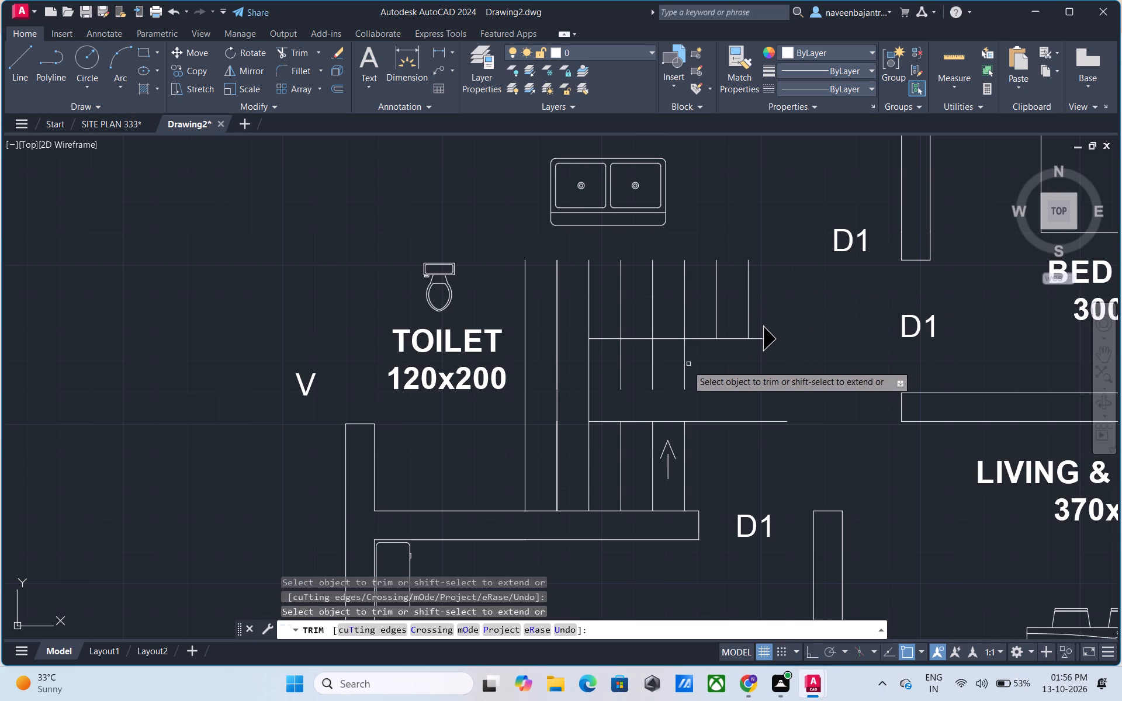
left_click(685, 366)
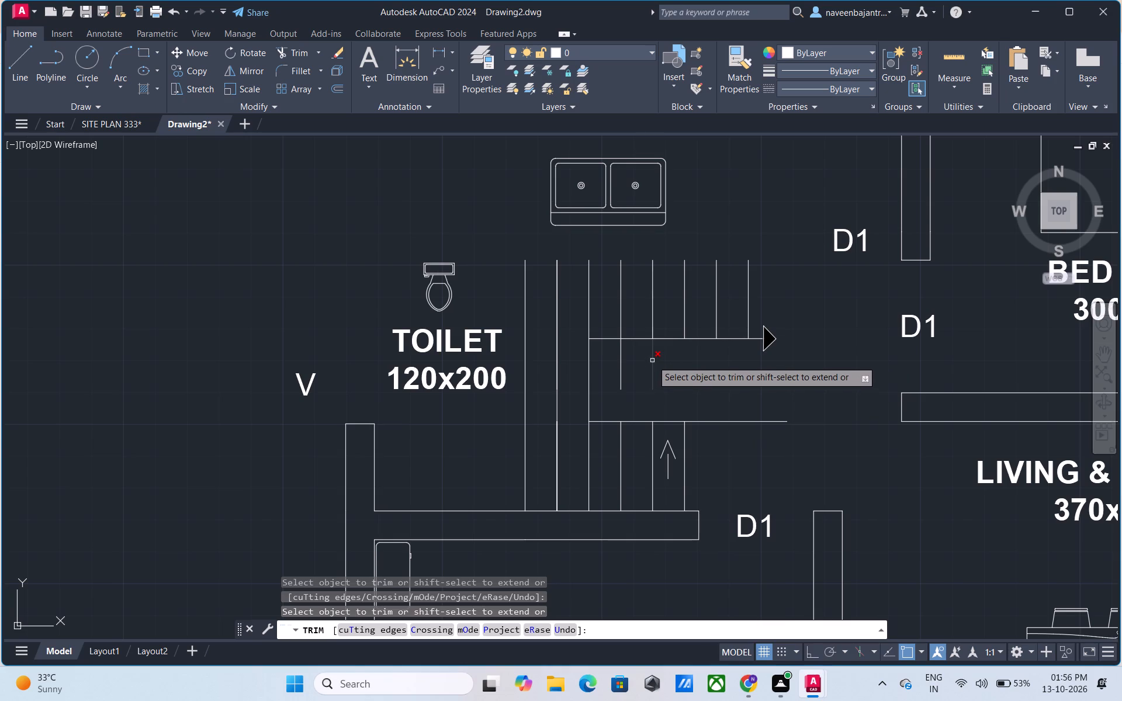
left_click(652, 360)
left_click(623, 369)
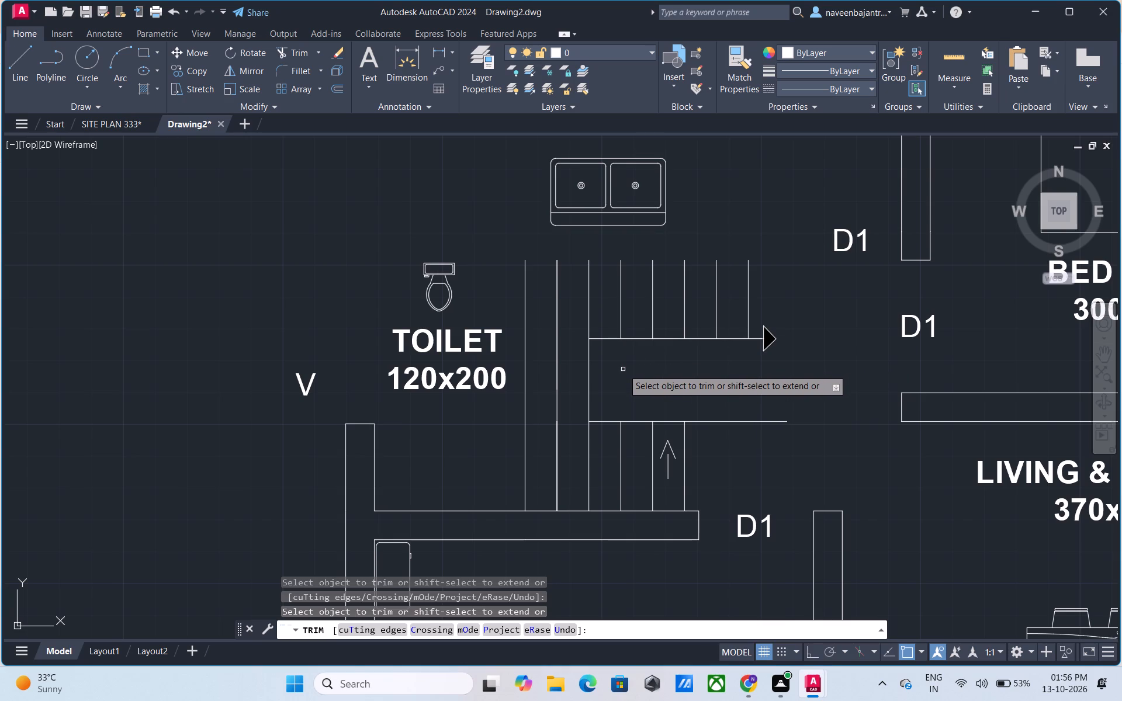
left_click(589, 358)
left_click(588, 398)
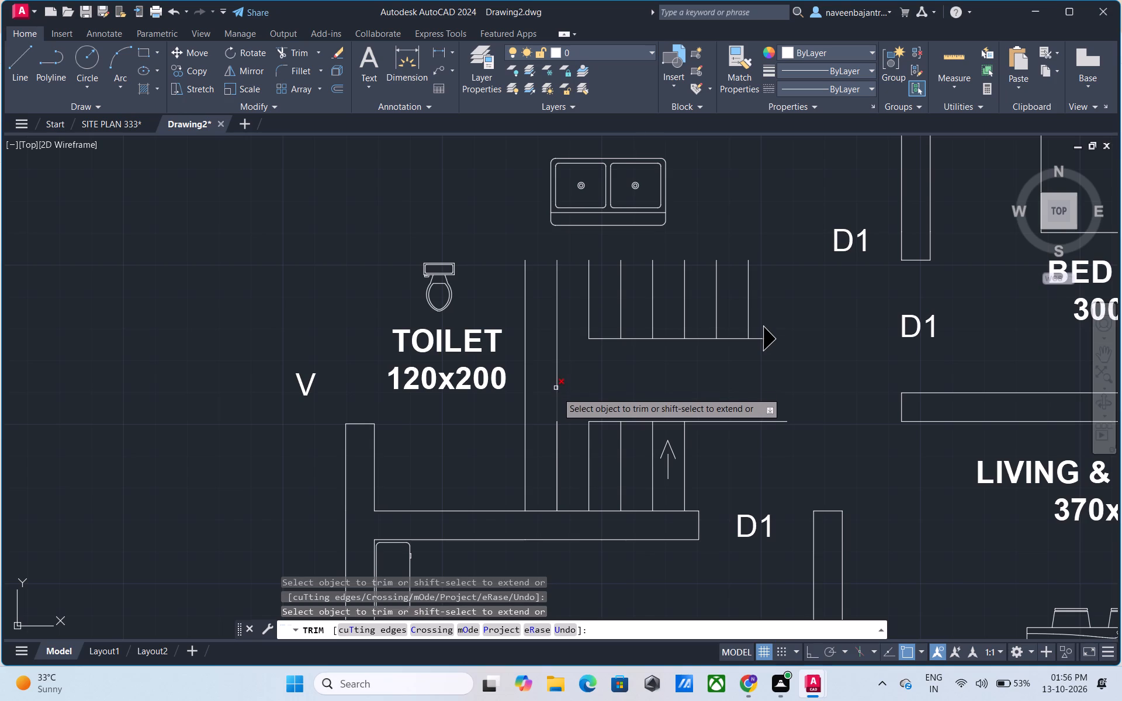
Trim away both faces of the wall between the toilet and the stairs, piece by piece.
left_click(559, 403)
left_click(557, 370)
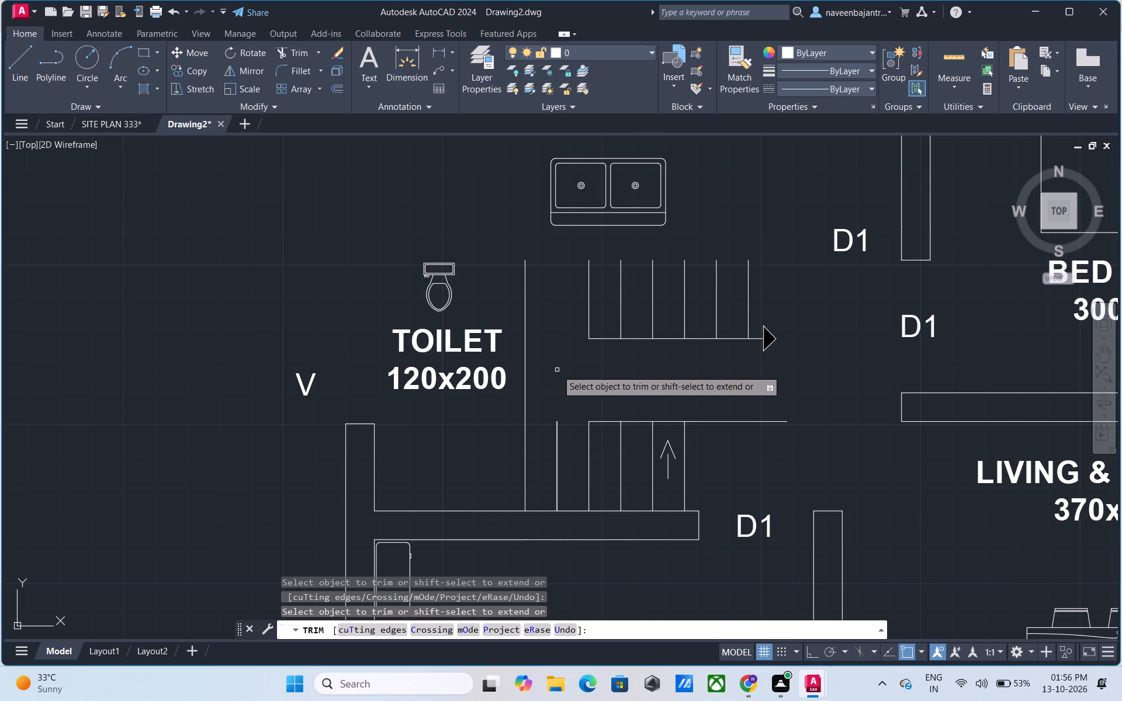
left_click(556, 425)
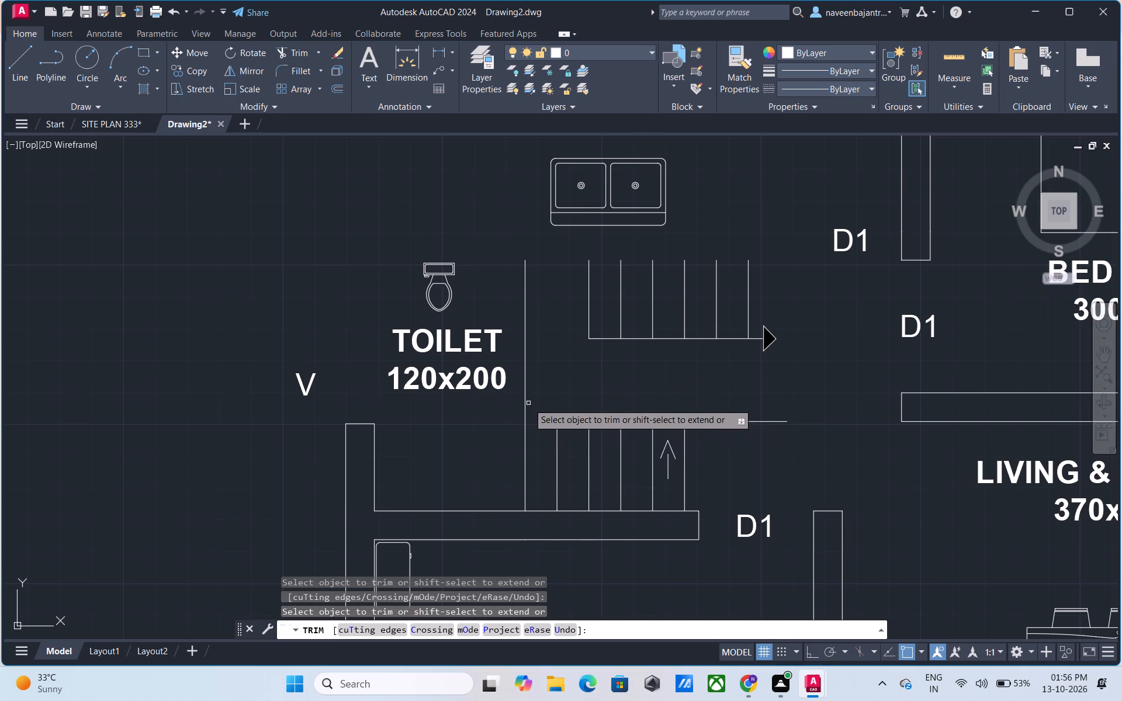
left_click(559, 432)
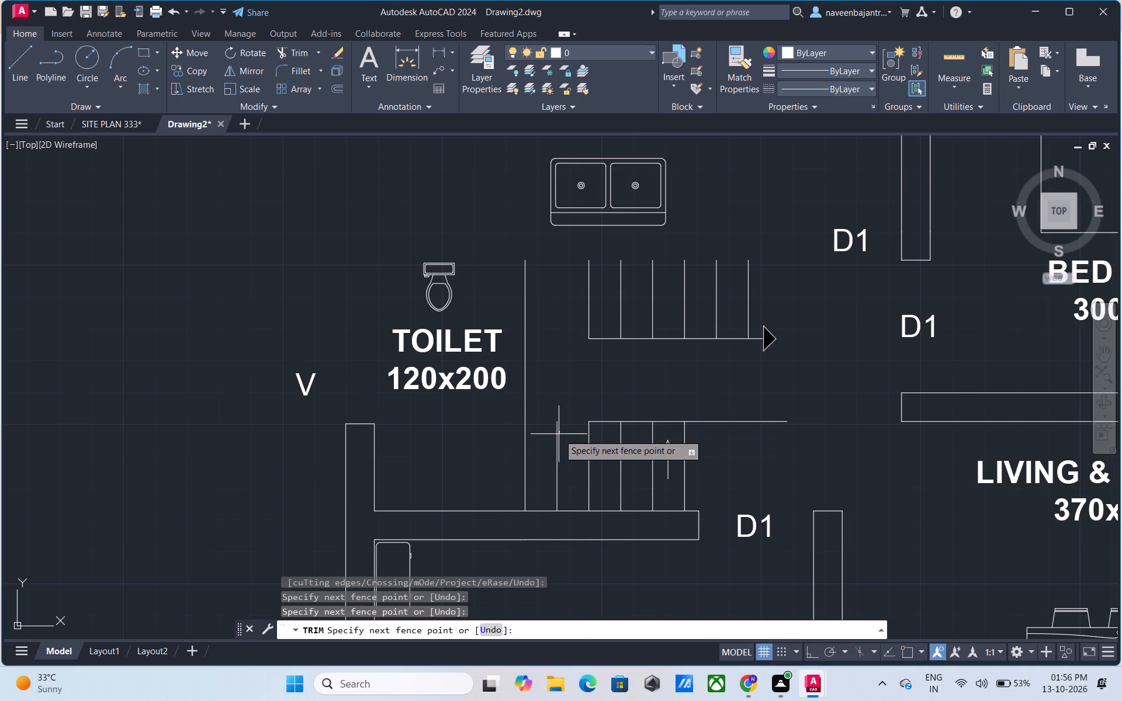
left_click(555, 437)
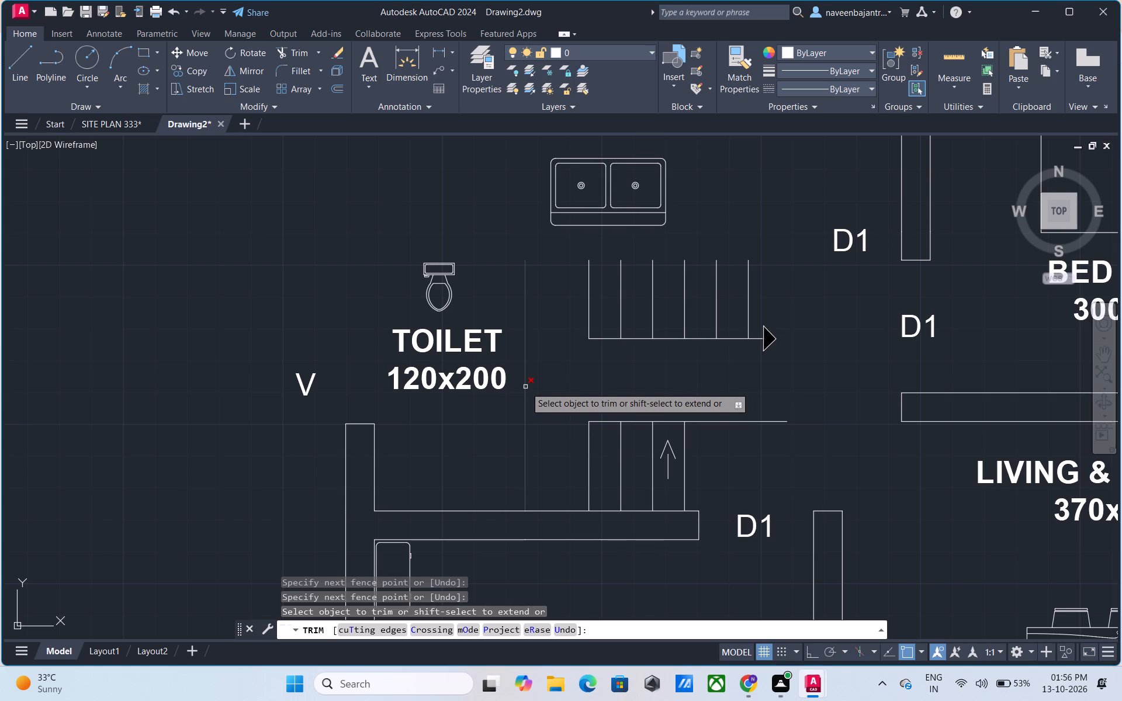
left_click(525, 387)
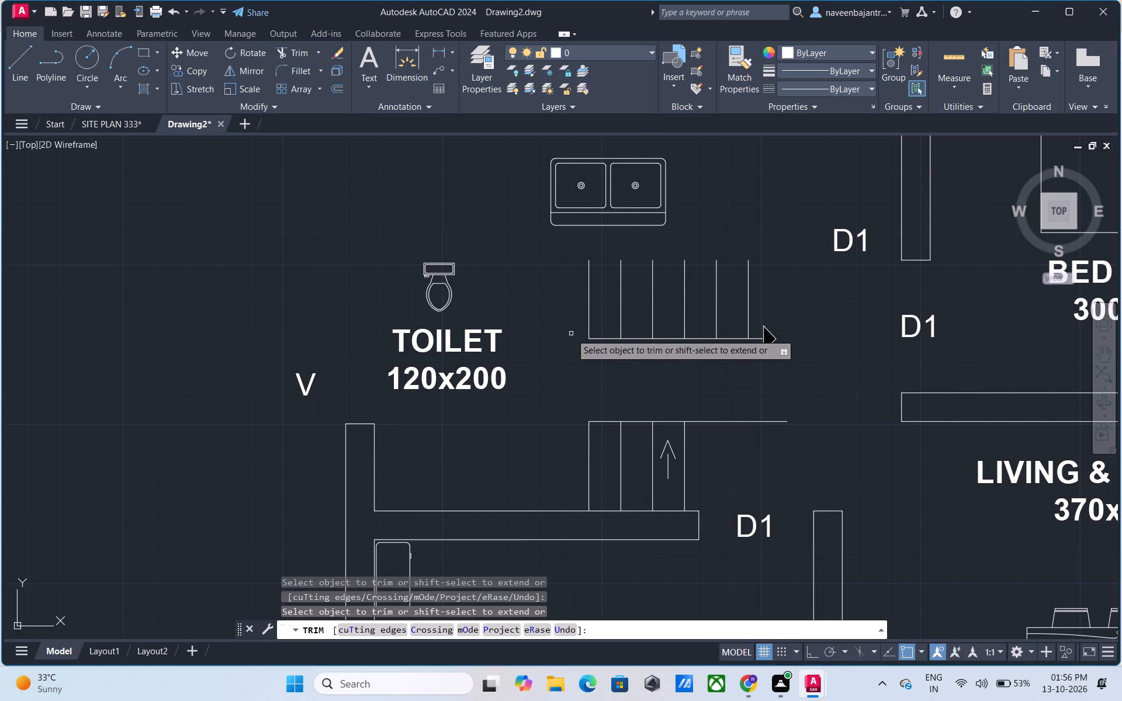
Trim off the lower flight's north edge line beyond its east tread, plus the up arrow inside that flight.
left_click(714, 422)
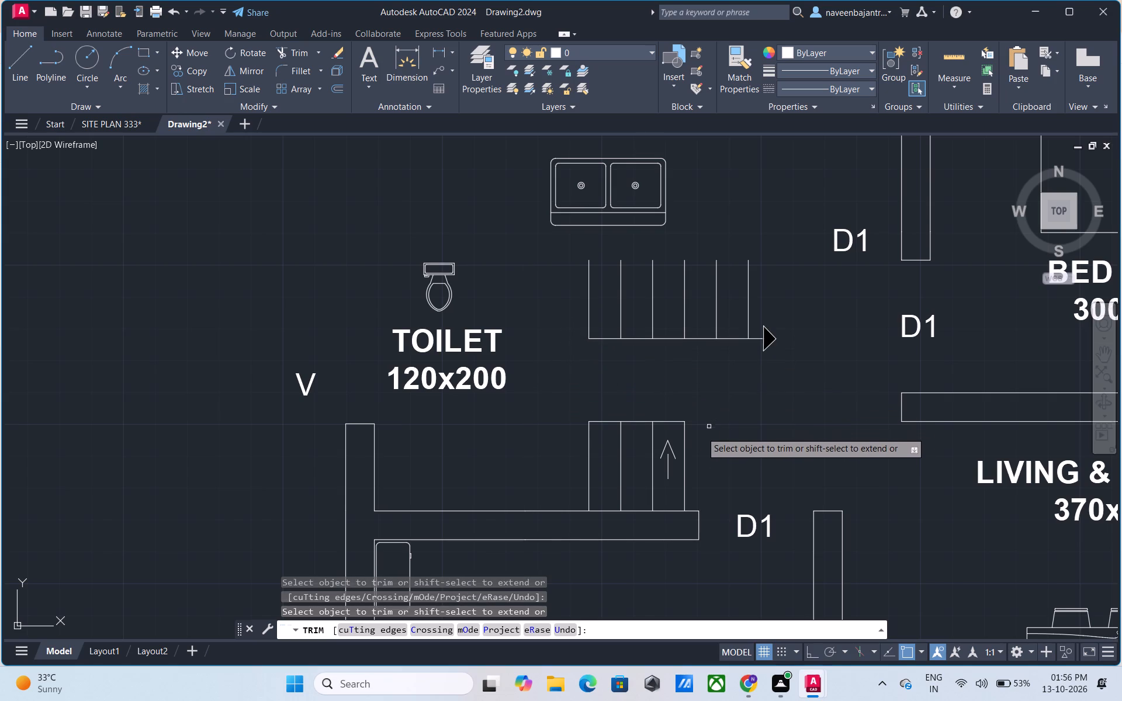
left_click(673, 455)
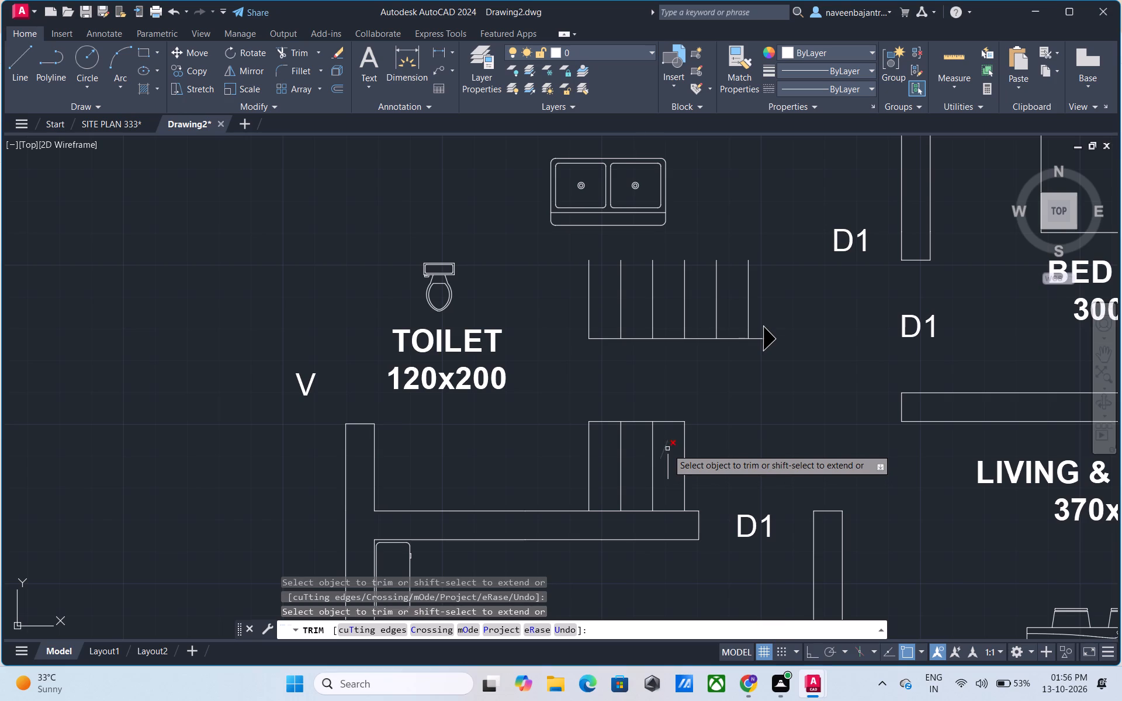
left_click(667, 448)
left_click(669, 454)
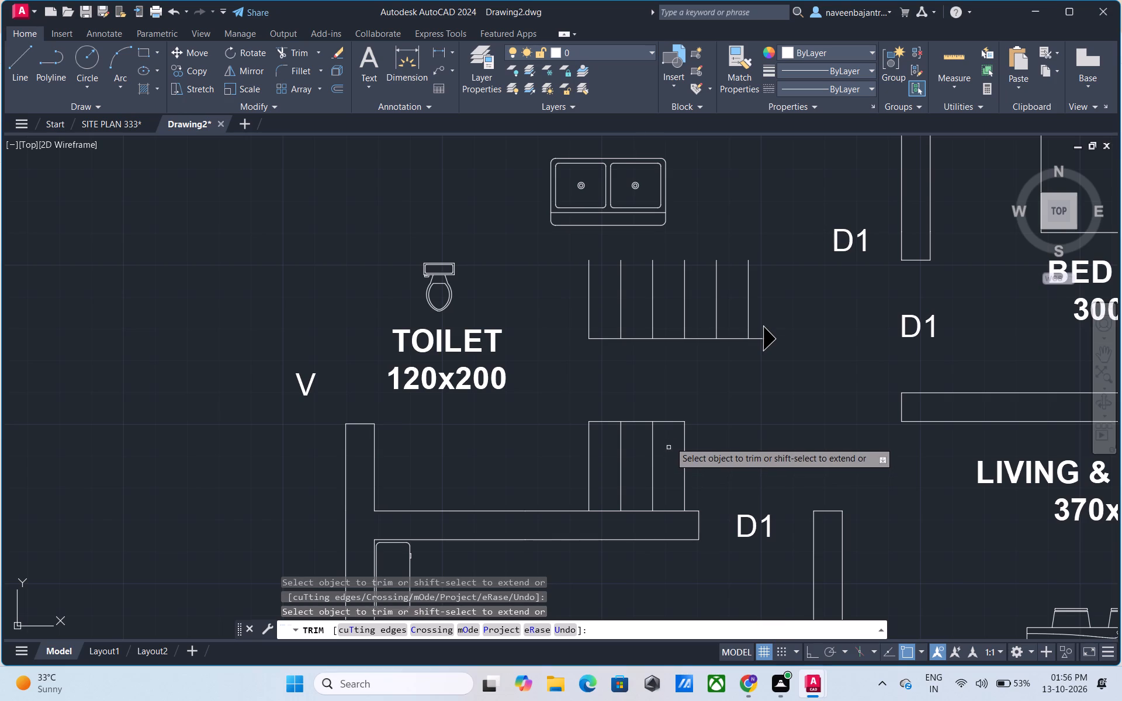
Trim away the remaining tread lines of the upper stair flight and the shaft of its direction arrow.
left_click(747, 290)
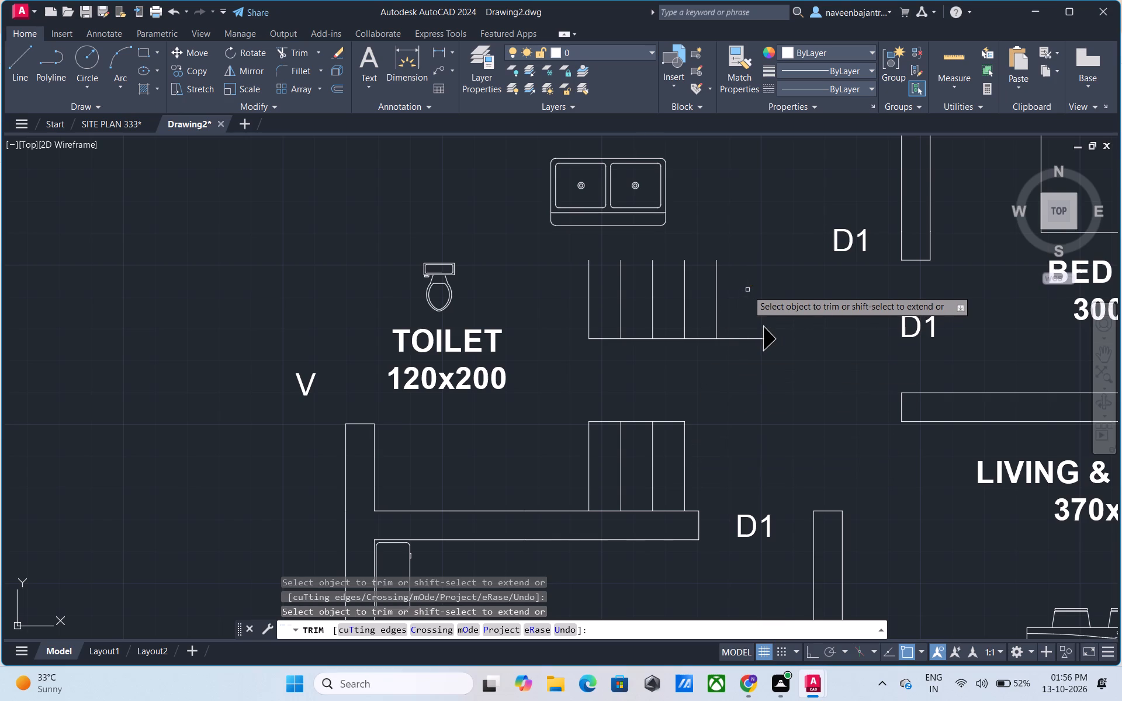
left_click(718, 307)
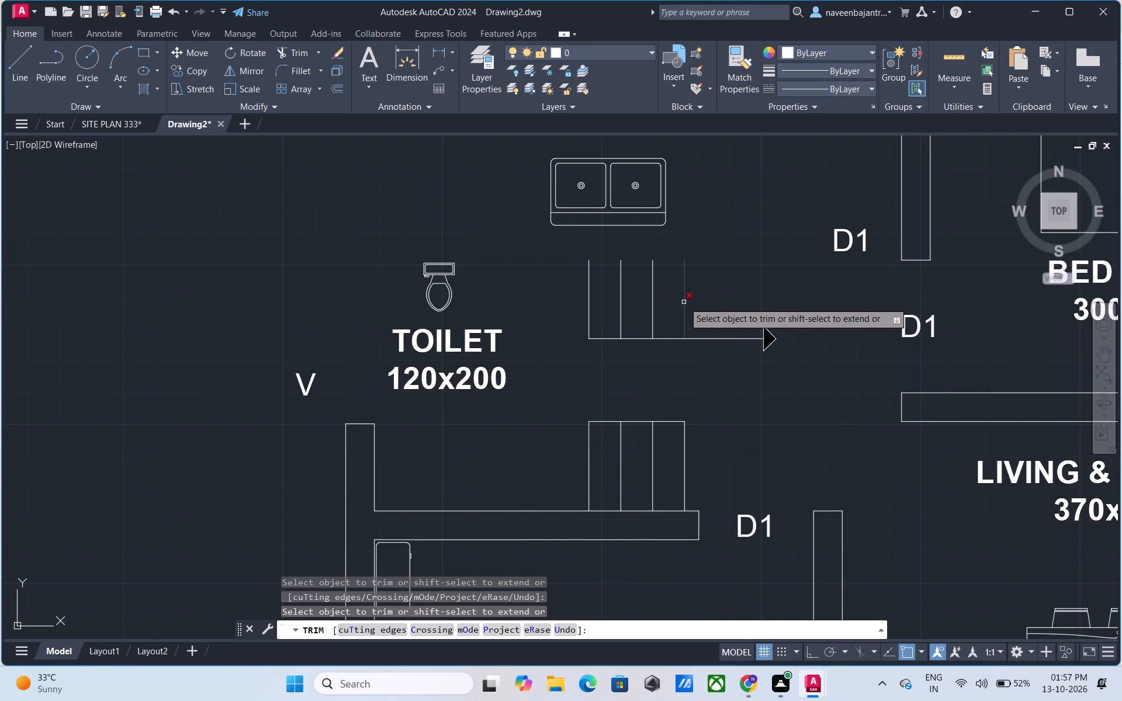
left_click(684, 302)
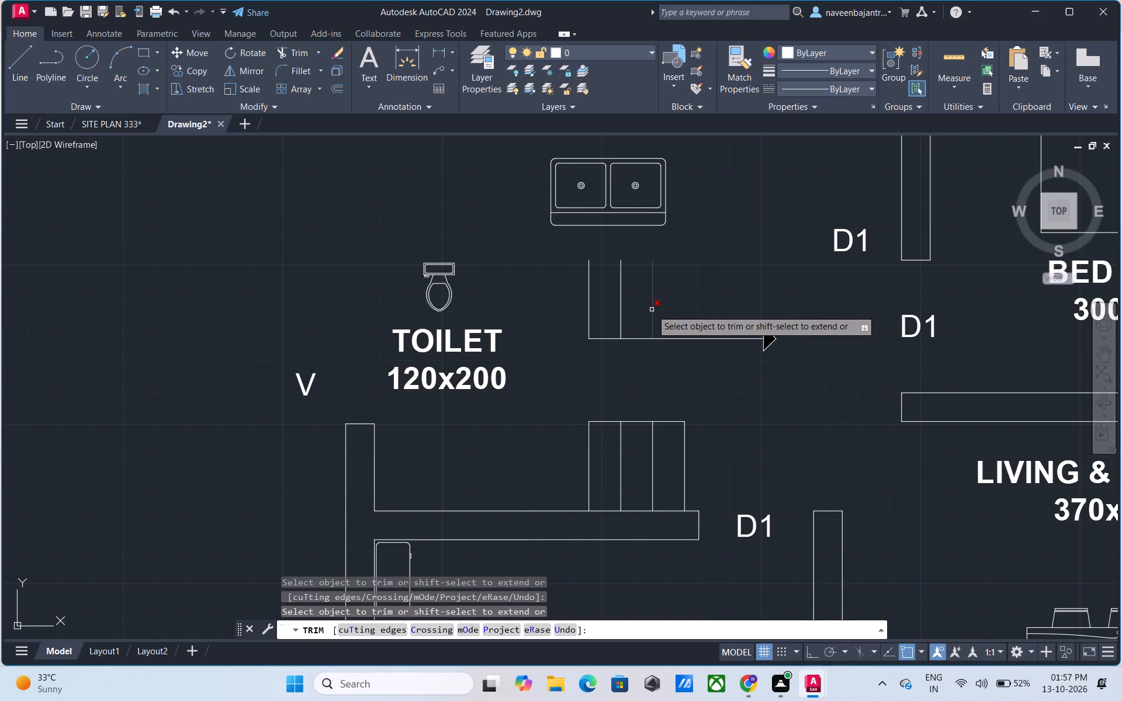
left_click(652, 310)
left_click(622, 306)
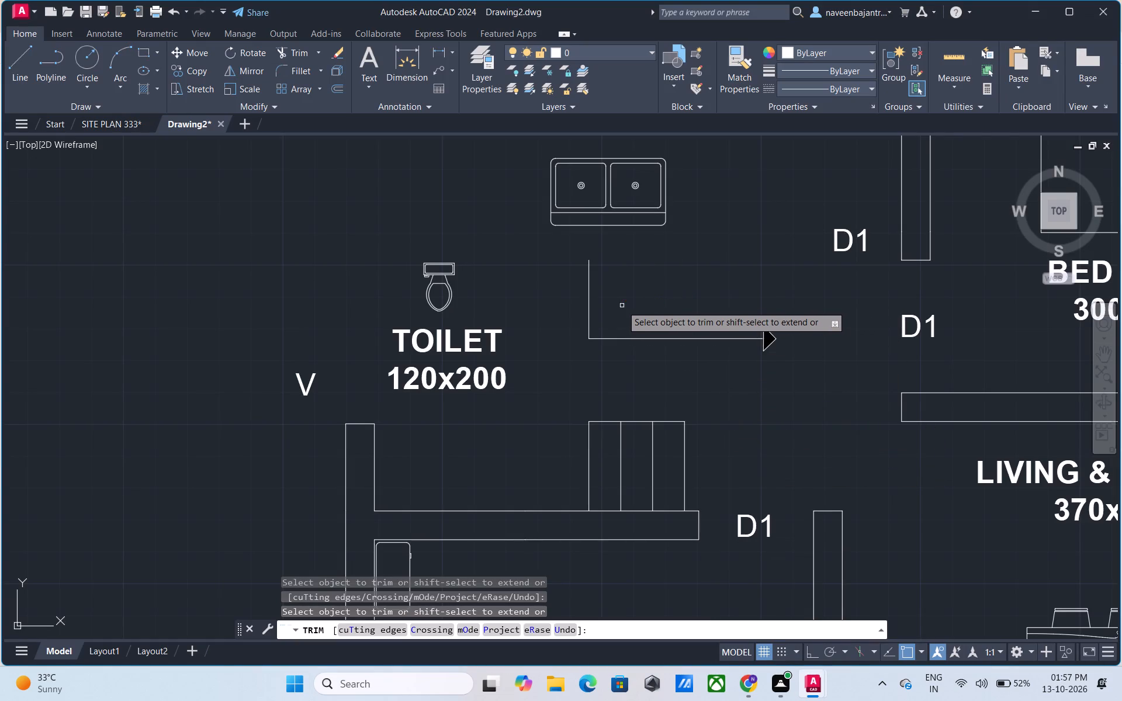
left_click(590, 309)
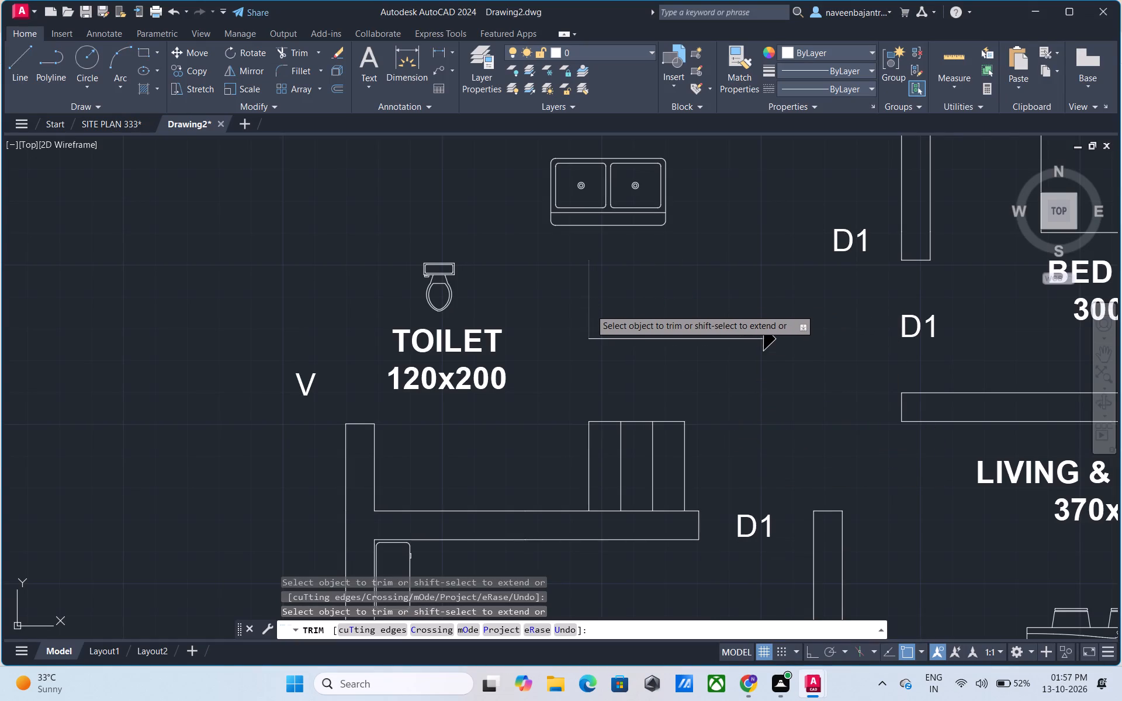
left_click(647, 336)
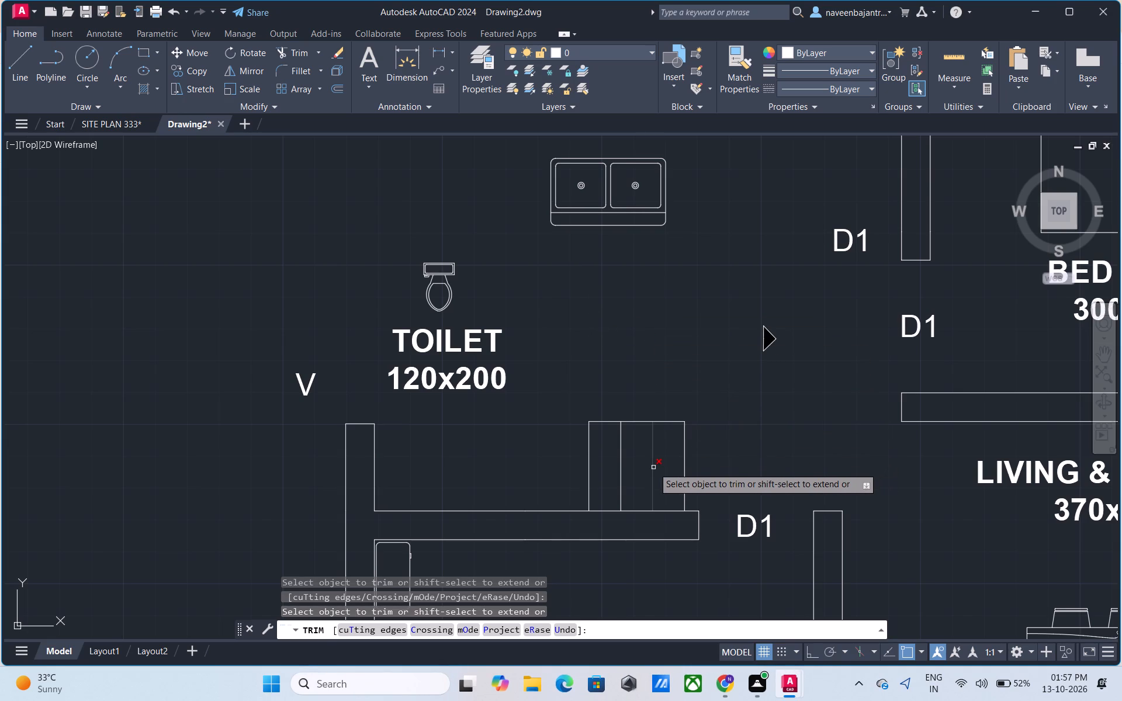
Trim away the lower stair flight's north edge line and its four tread lines.
left_click(673, 422)
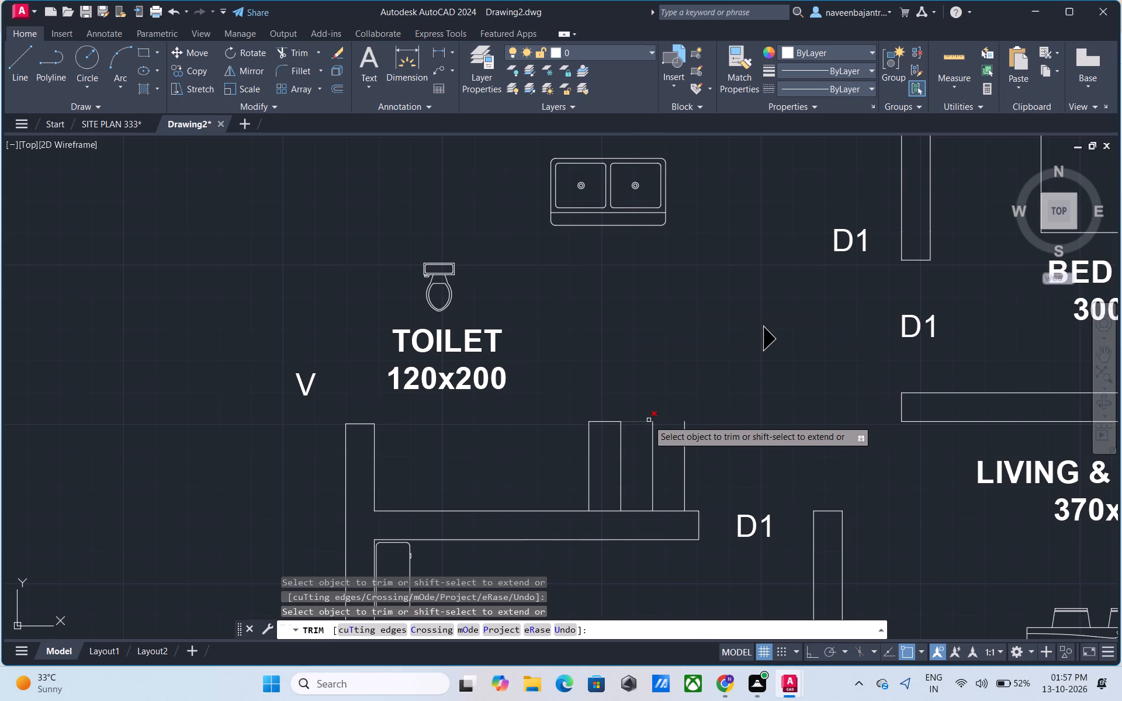
left_click(645, 420)
left_click(608, 424)
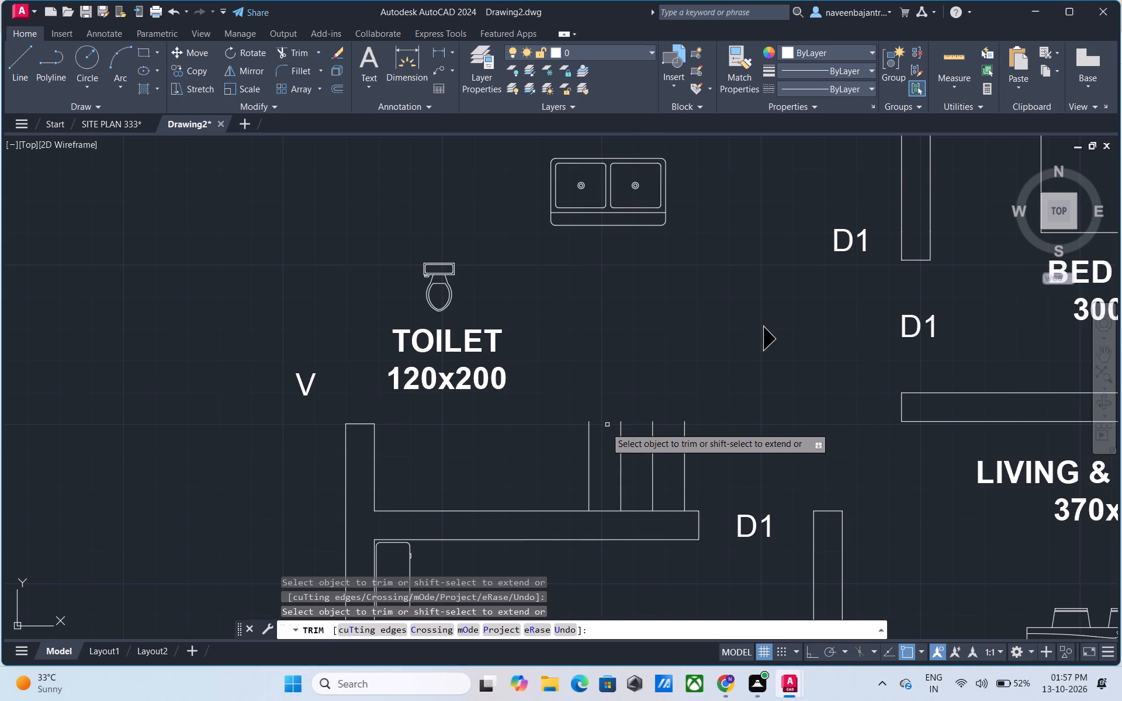
left_click(588, 457)
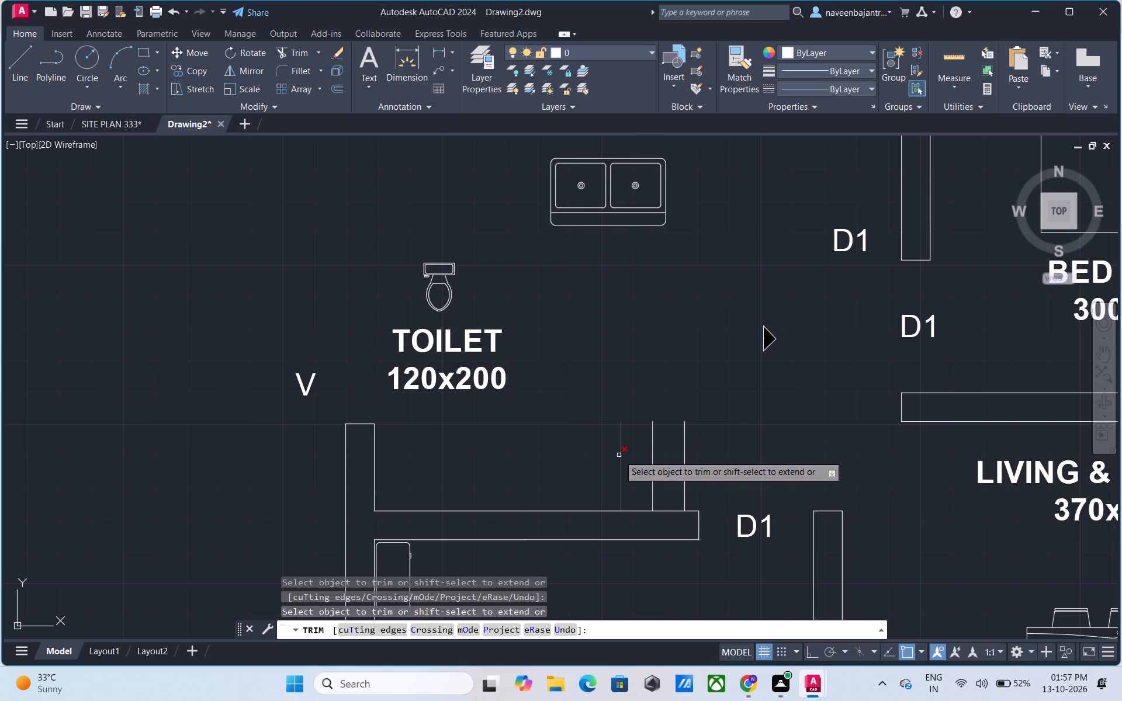
left_click(619, 455)
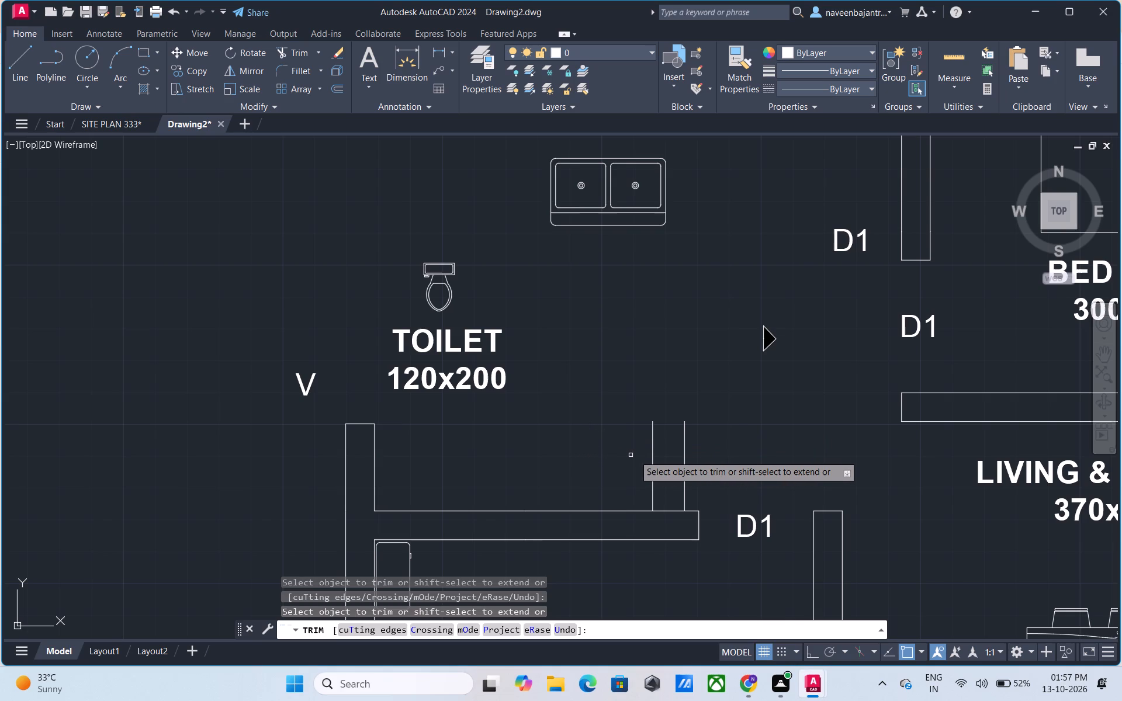
left_click(652, 457)
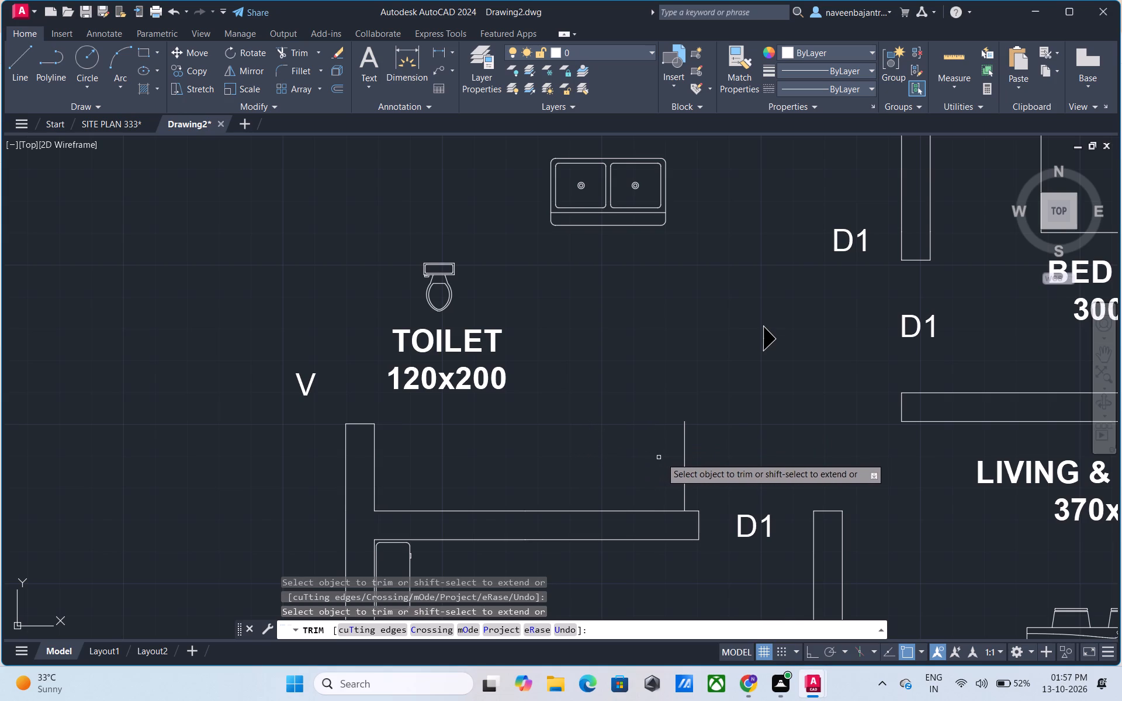
left_click(684, 458)
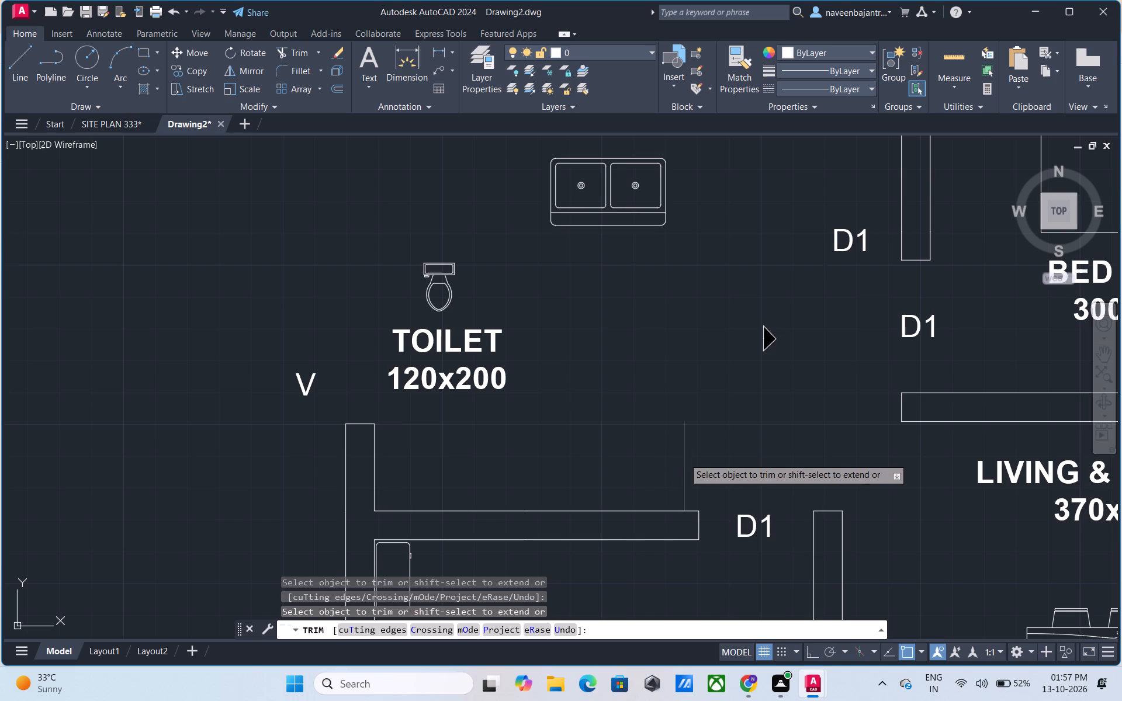
Trim away the wall south of the toilet and stairs: its east end line and both long faces.
left_click(701, 527)
left_click(669, 539)
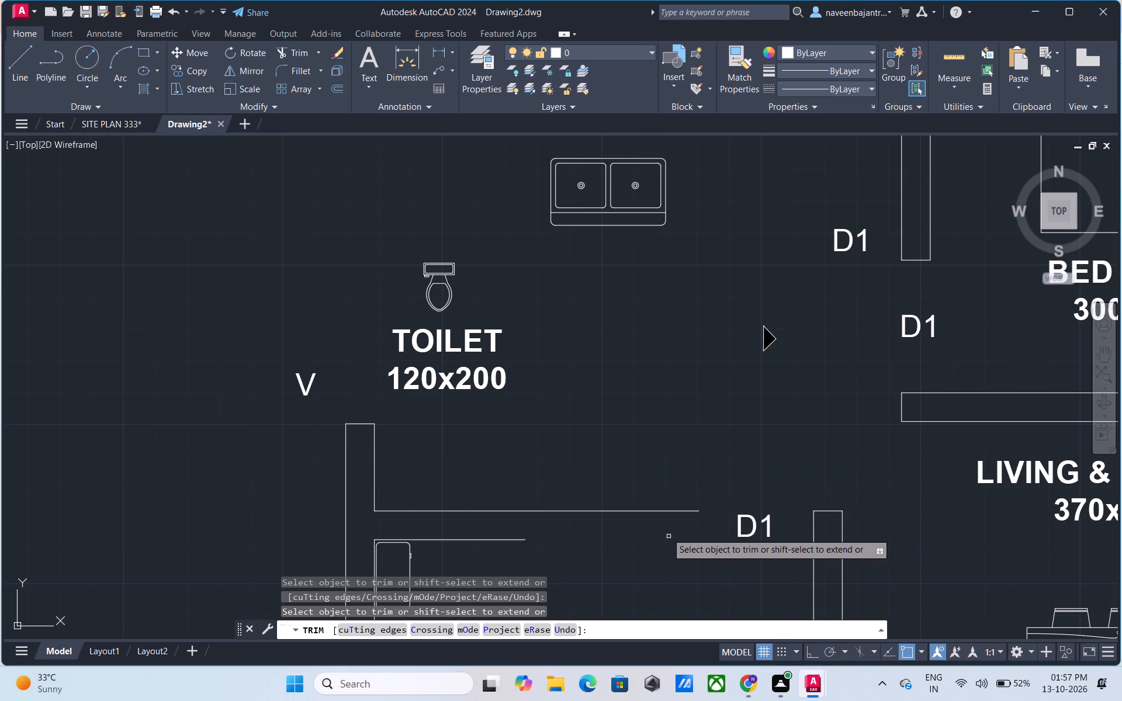
left_click(671, 512)
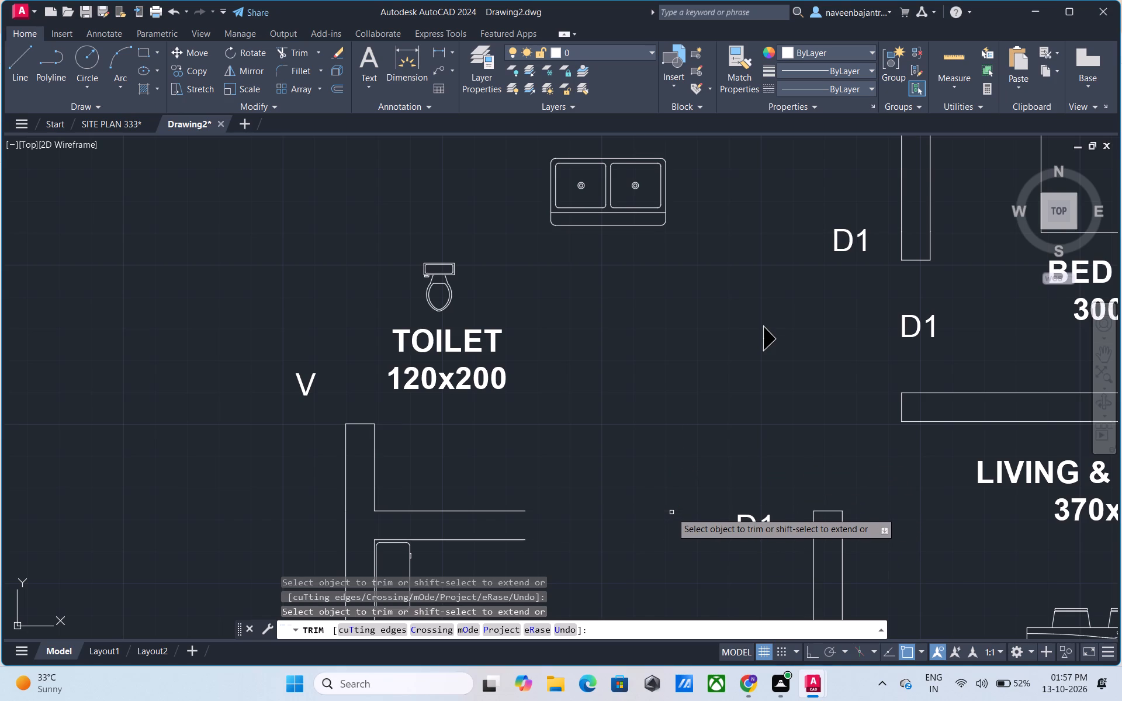
left_click(455, 509)
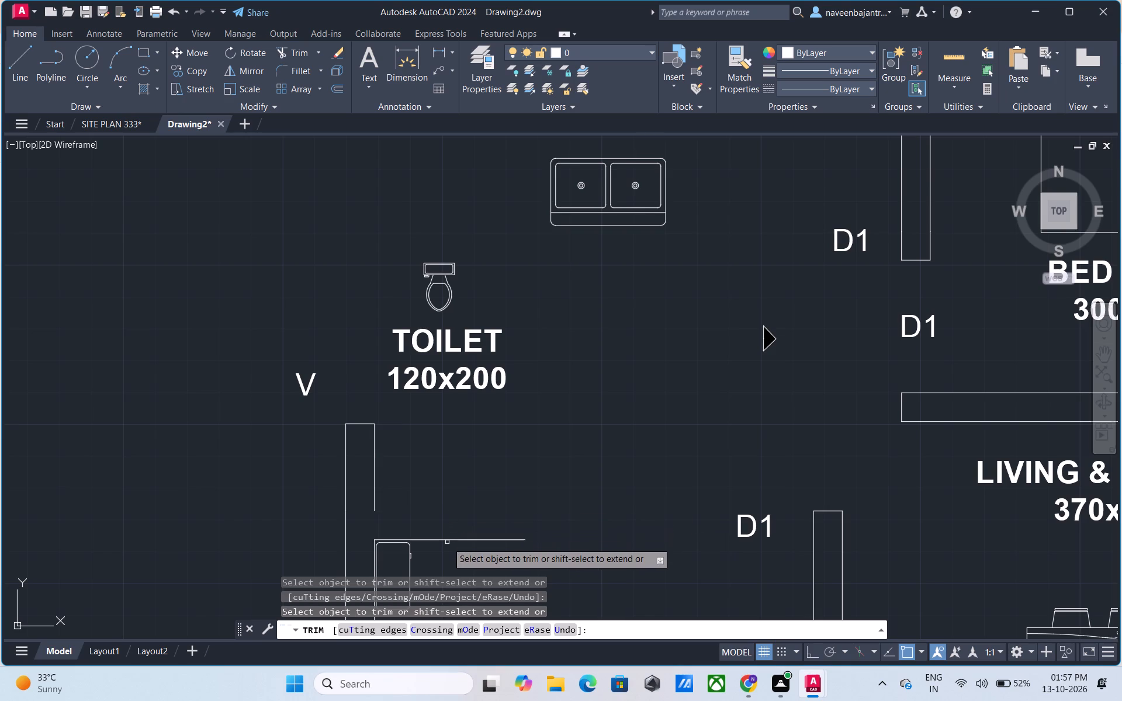
left_click(447, 541)
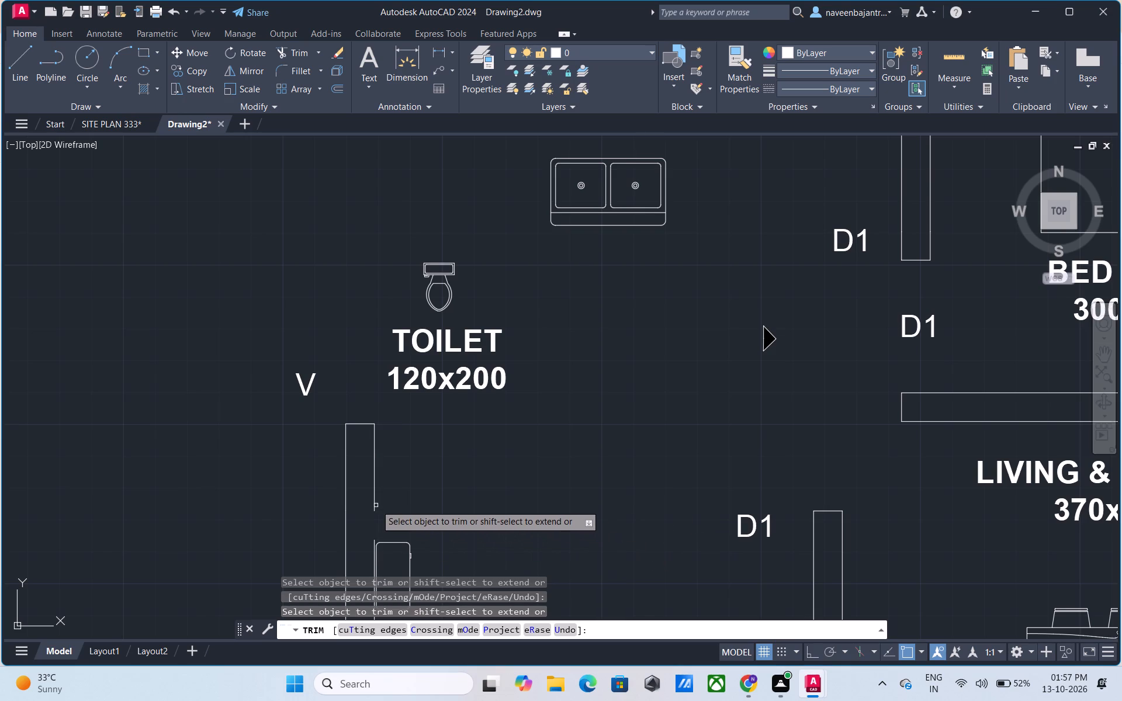
Trim away the west wall between the toilet and window W3: its inner face, north end line and outer face.
left_click(375, 502)
middle_click_drag(376, 498, 415, 429)
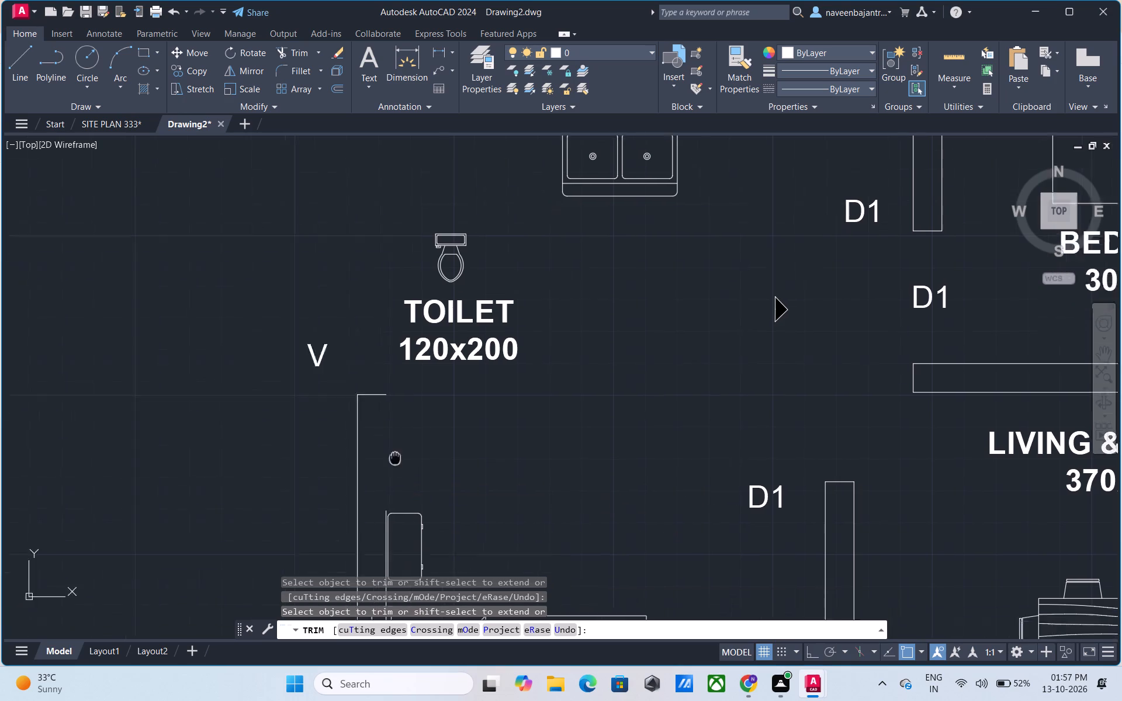
middle_click_drag(415, 429, 491, 360)
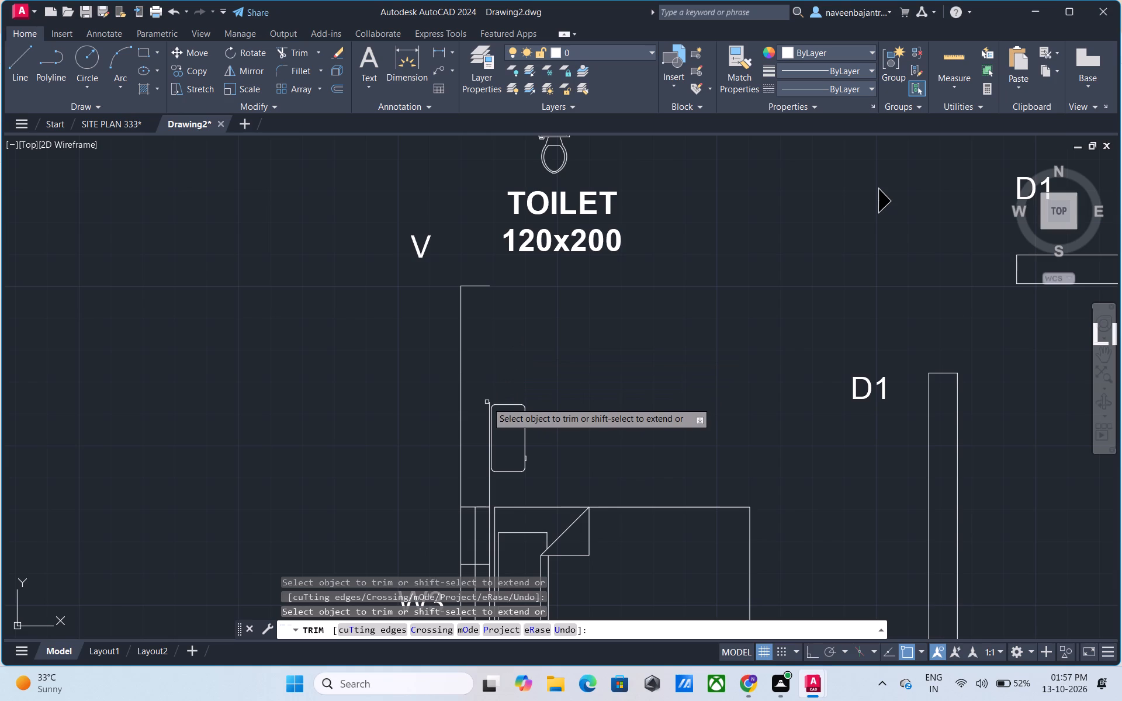
left_click(490, 403)
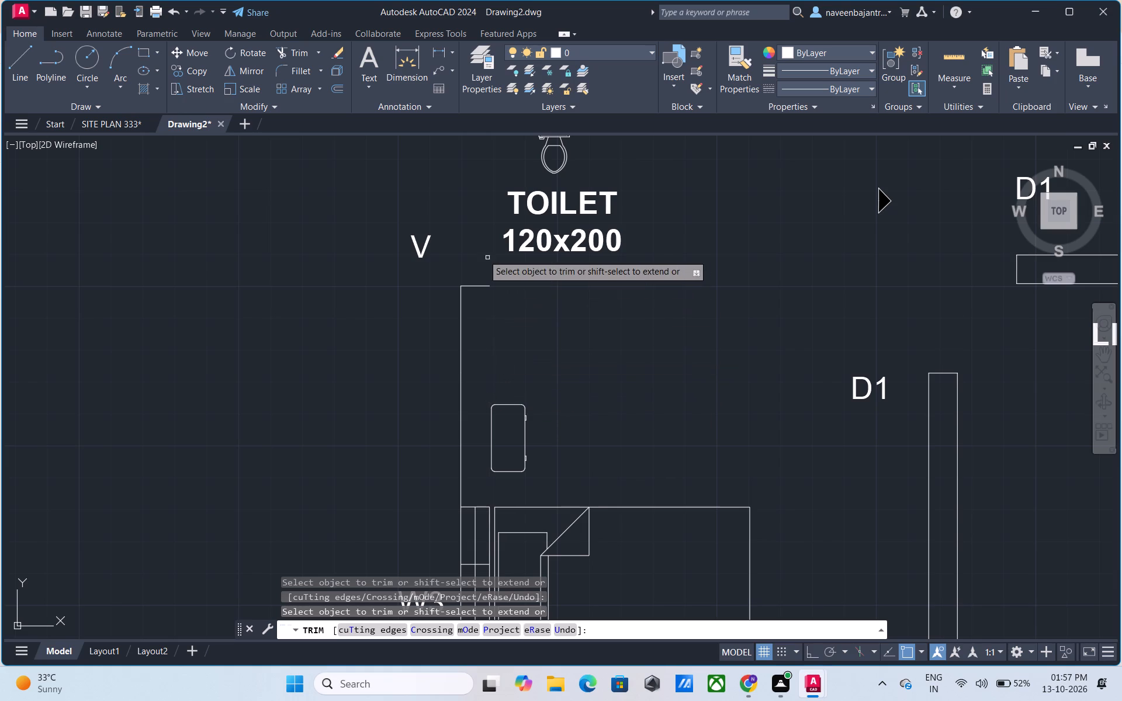
left_click(478, 285)
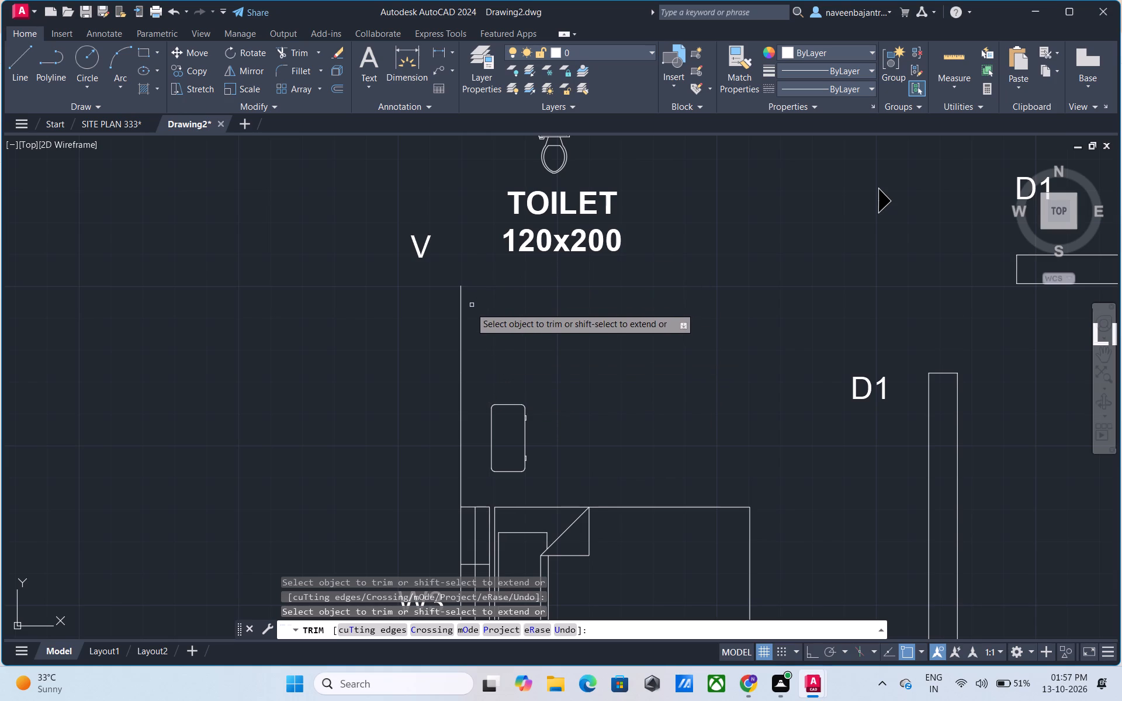
left_click(462, 318)
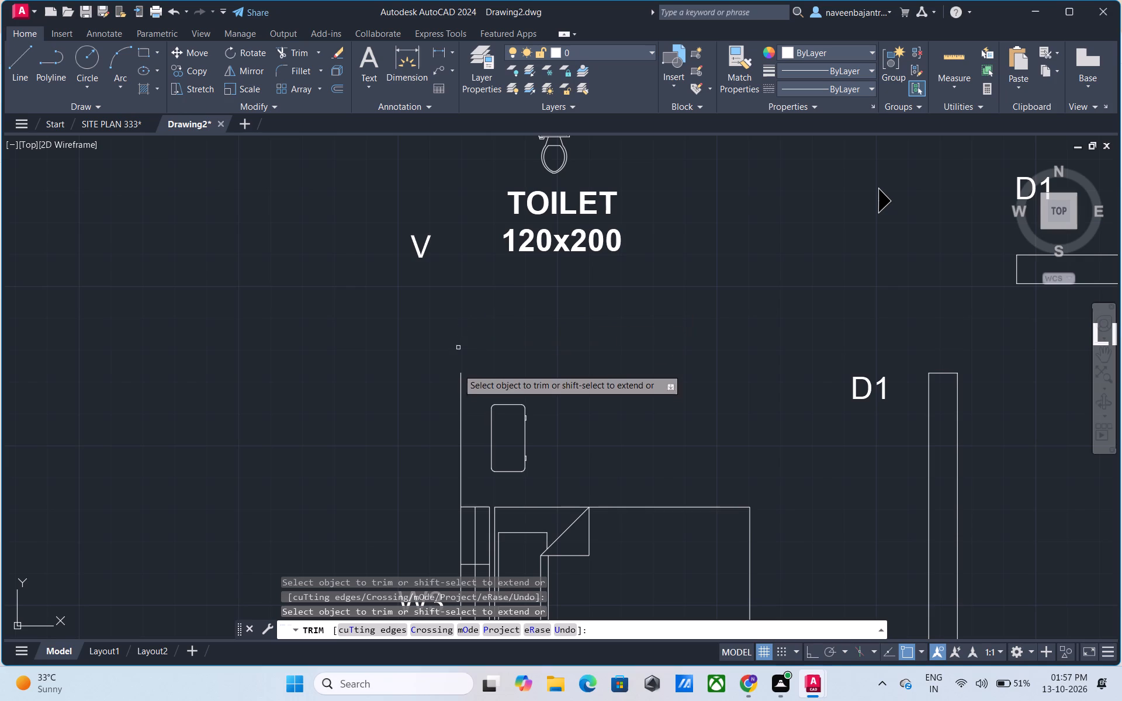
left_click(460, 404)
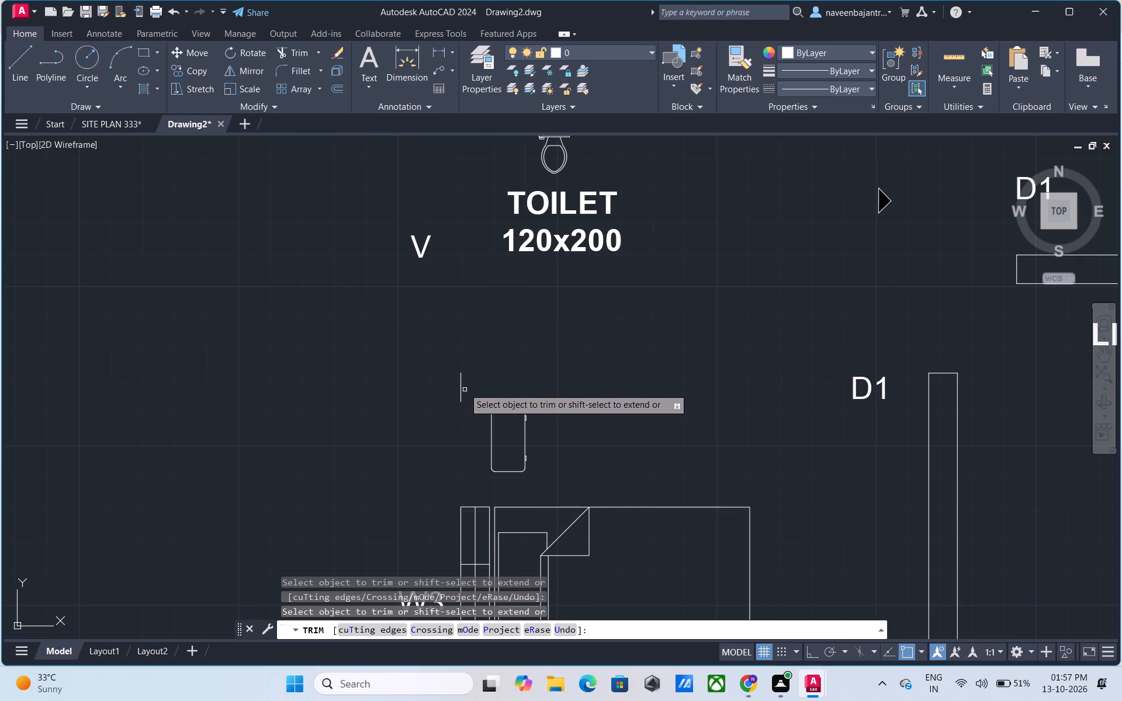
left_click(462, 385)
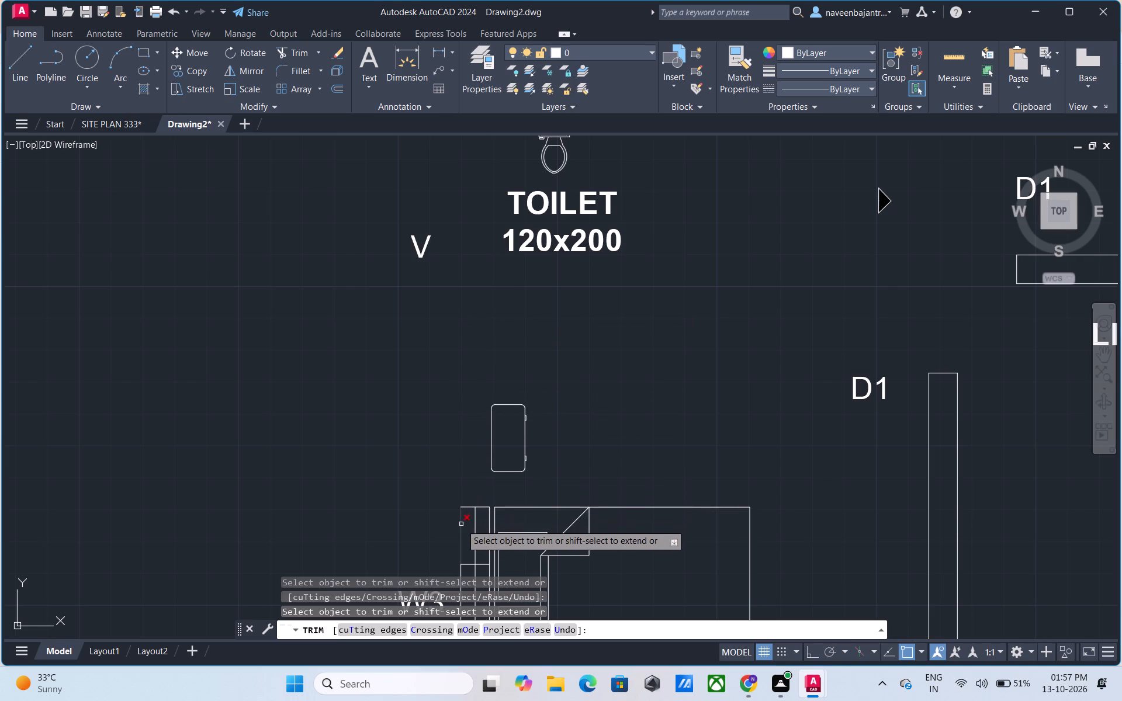
Trim away the northern section of bedroom window W3: both faces, the north end line and the centre line.
left_click(461, 524)
left_click(490, 524)
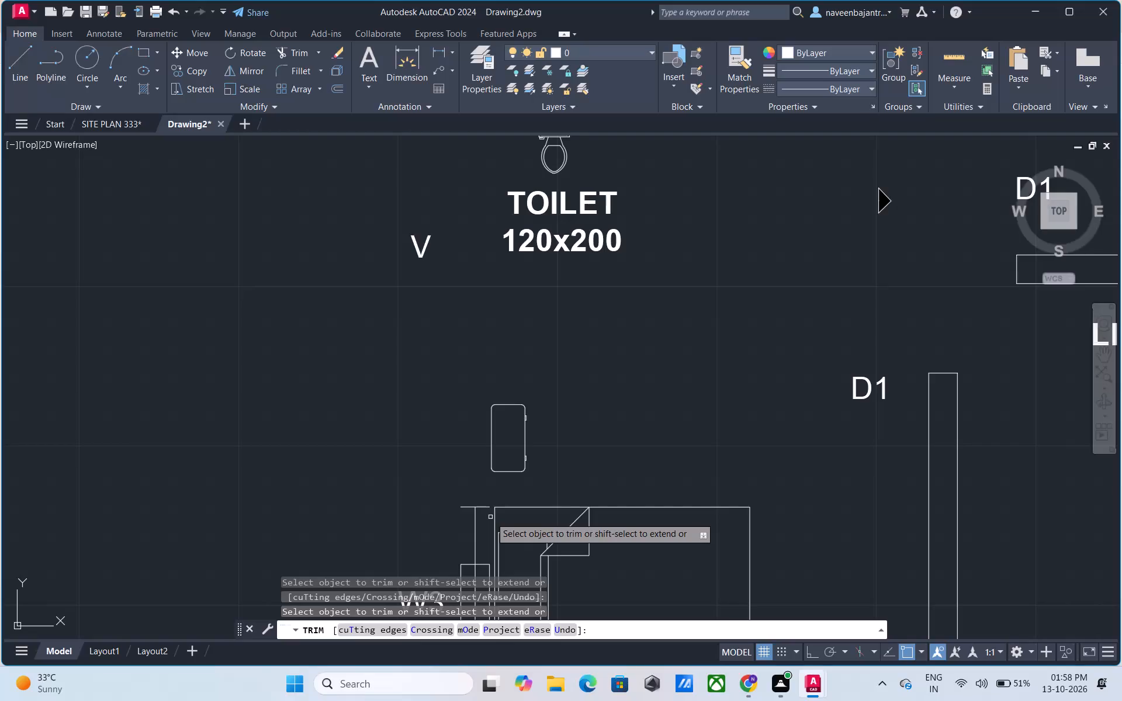
left_click(486, 509)
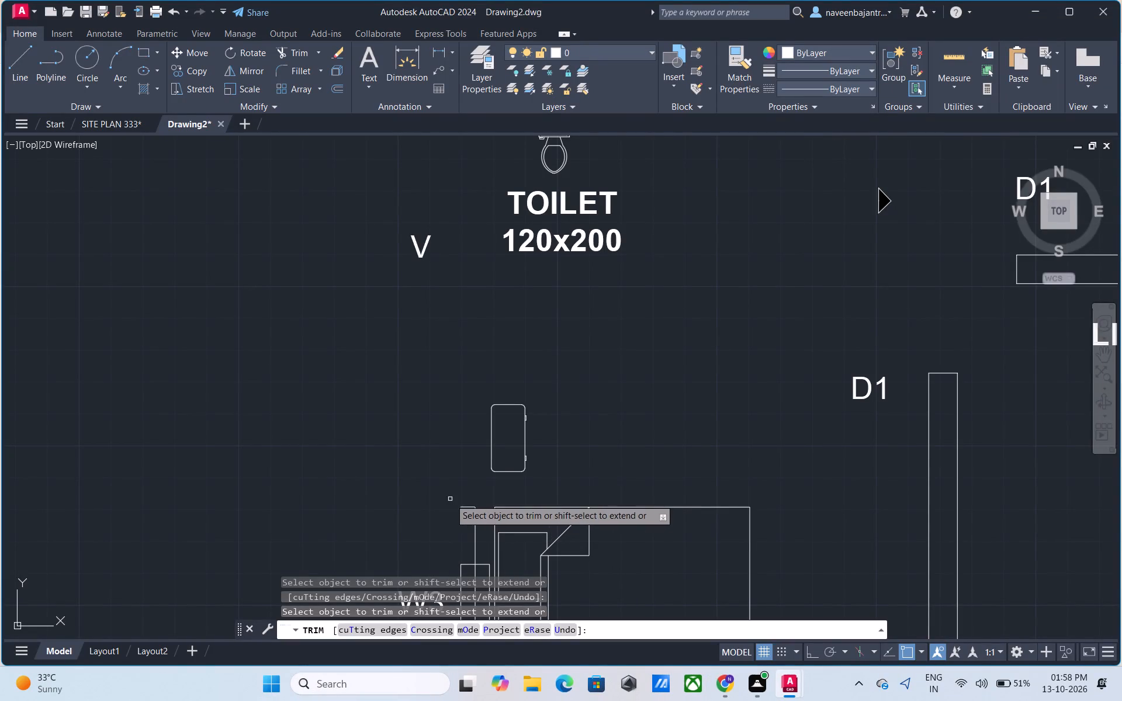
left_click(460, 506)
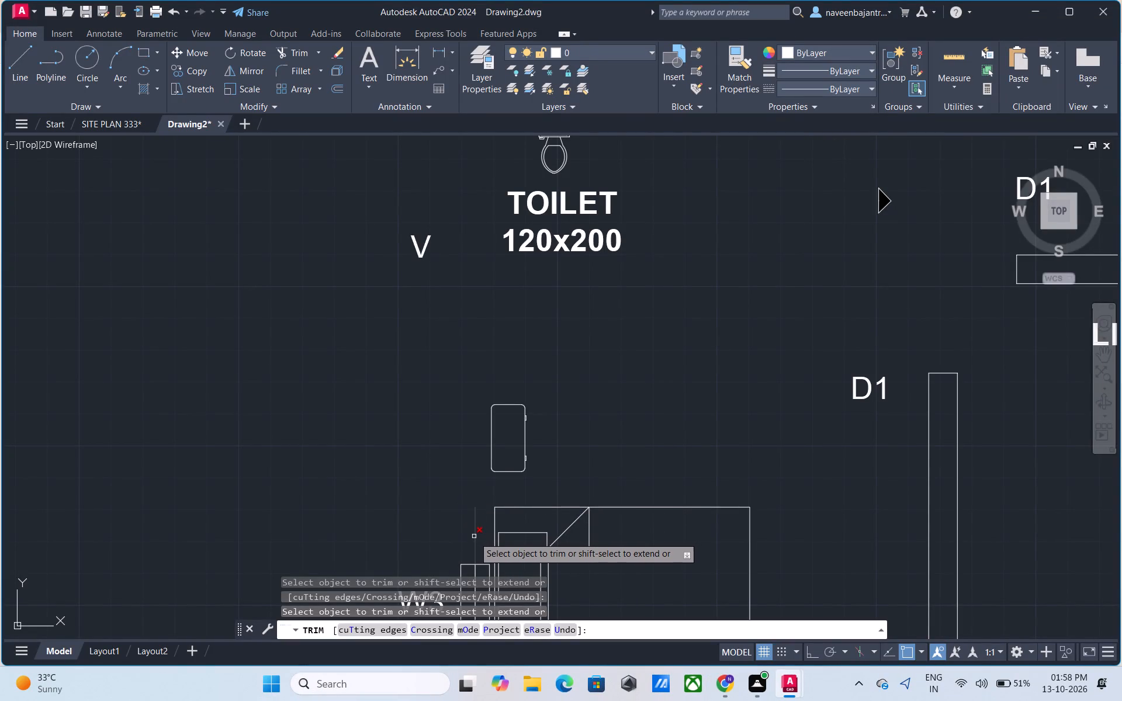
left_click(474, 537)
Trim away the middle section of window W3: both faces, the cross line at its north end and the centre line.
scroll(474, 537, "down", 1)
middle_click_drag(474, 537, 471, 525)
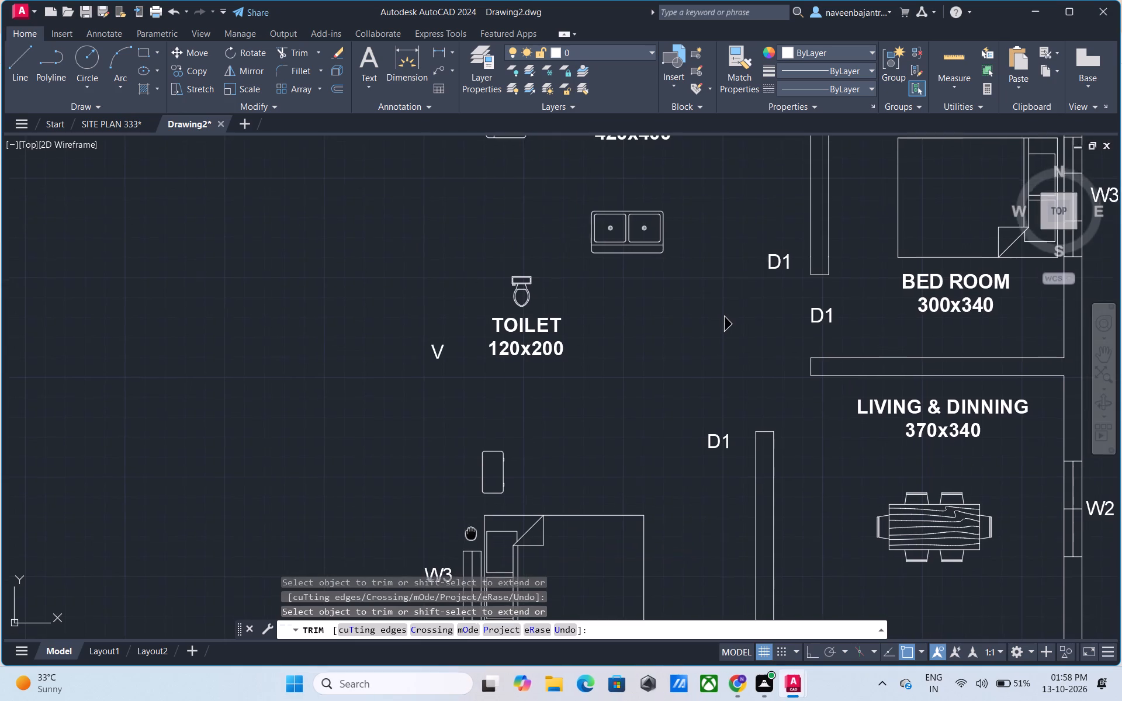
middle_click_drag(471, 525, 476, 399)
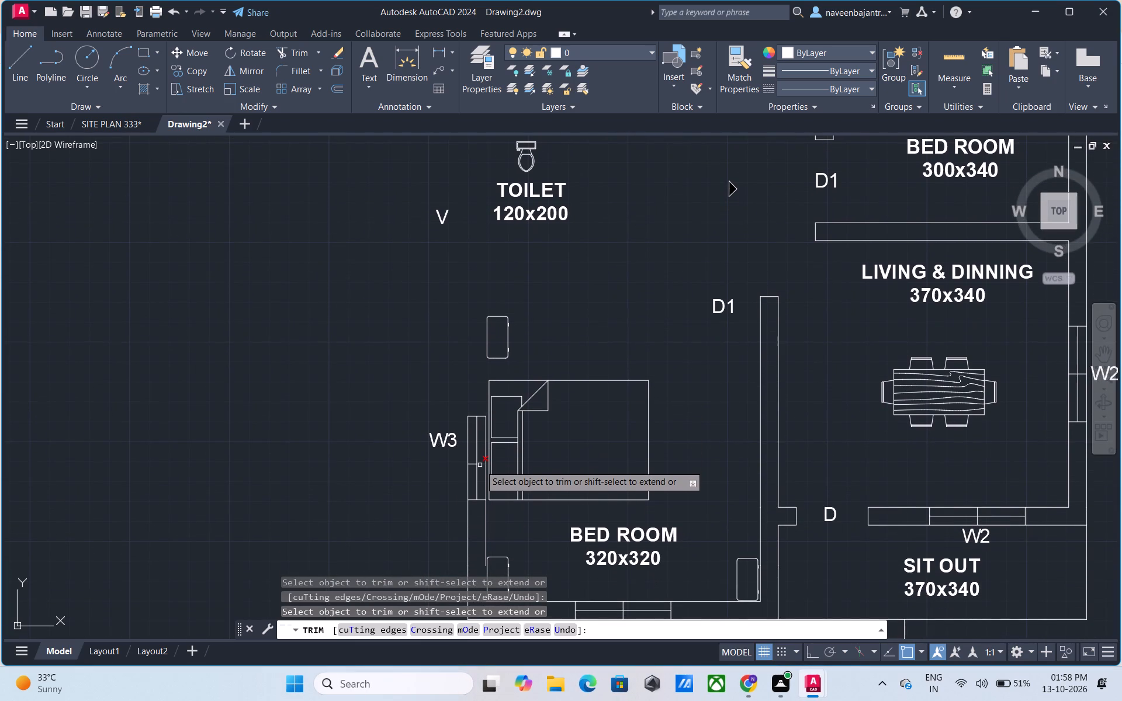
scroll(480, 465, "up", 1)
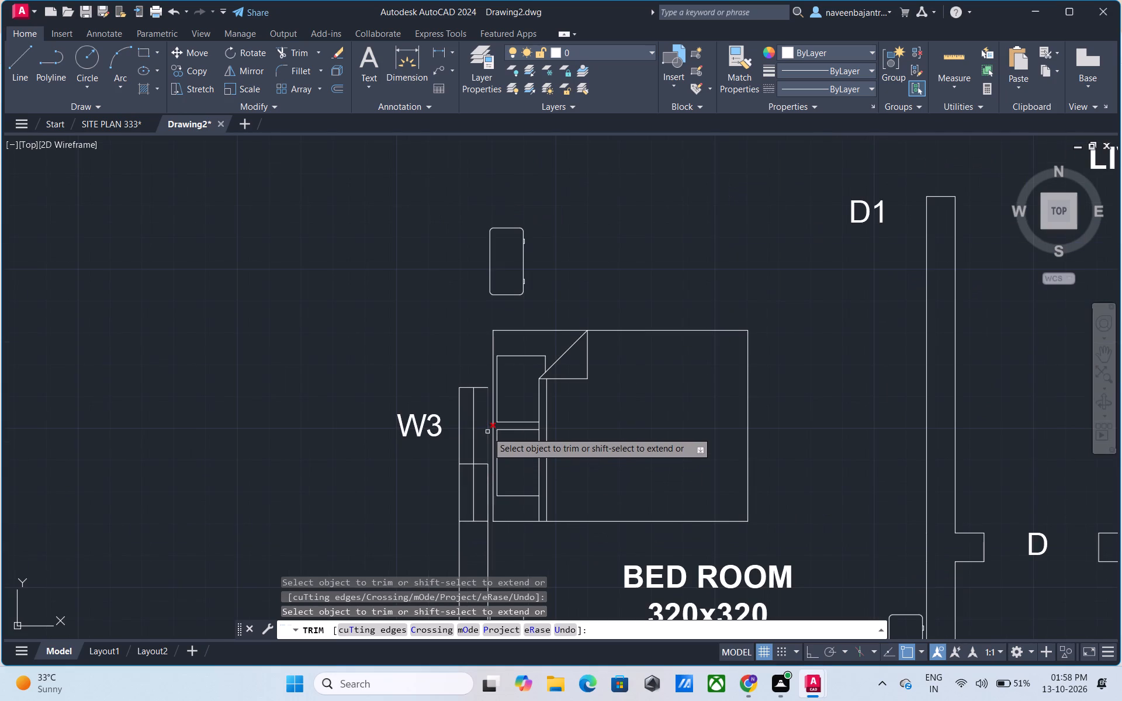
left_click(487, 432)
left_click(458, 443)
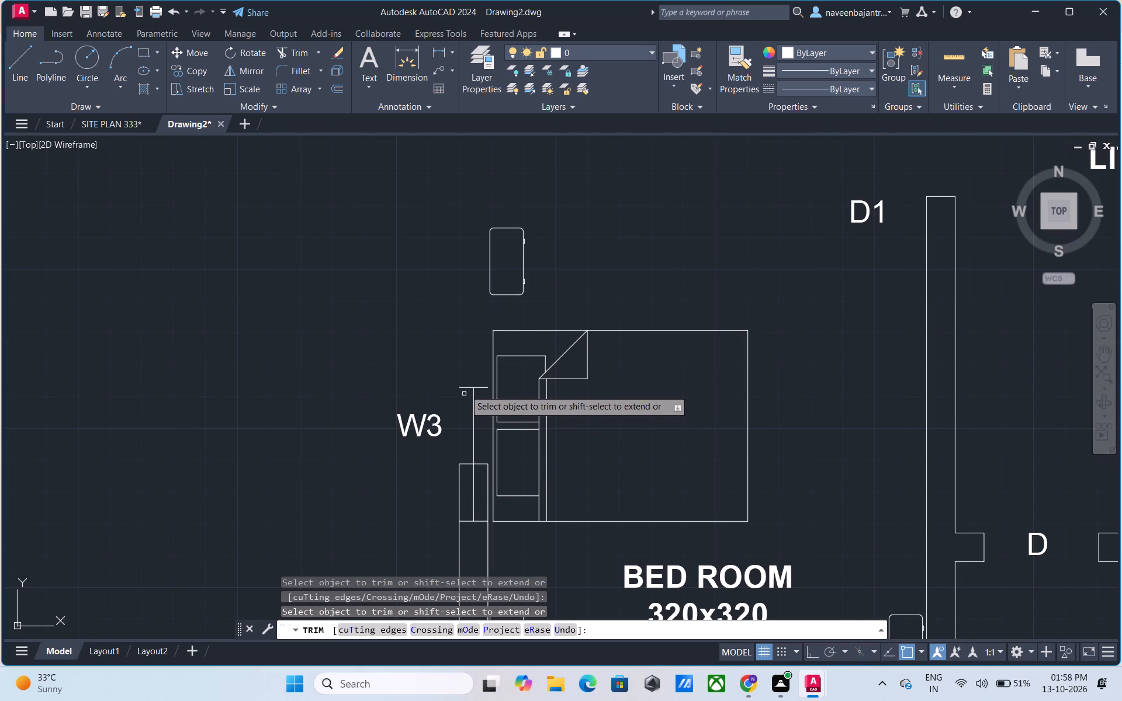
left_click(465, 389)
left_click(485, 387)
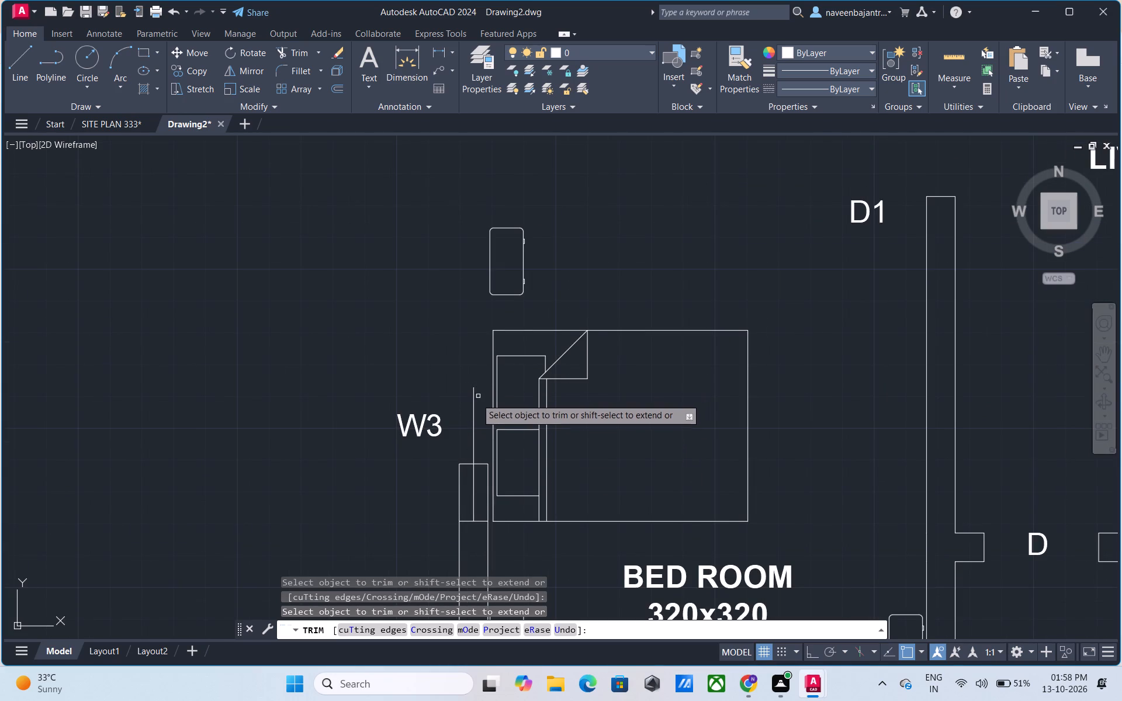
left_click(475, 405)
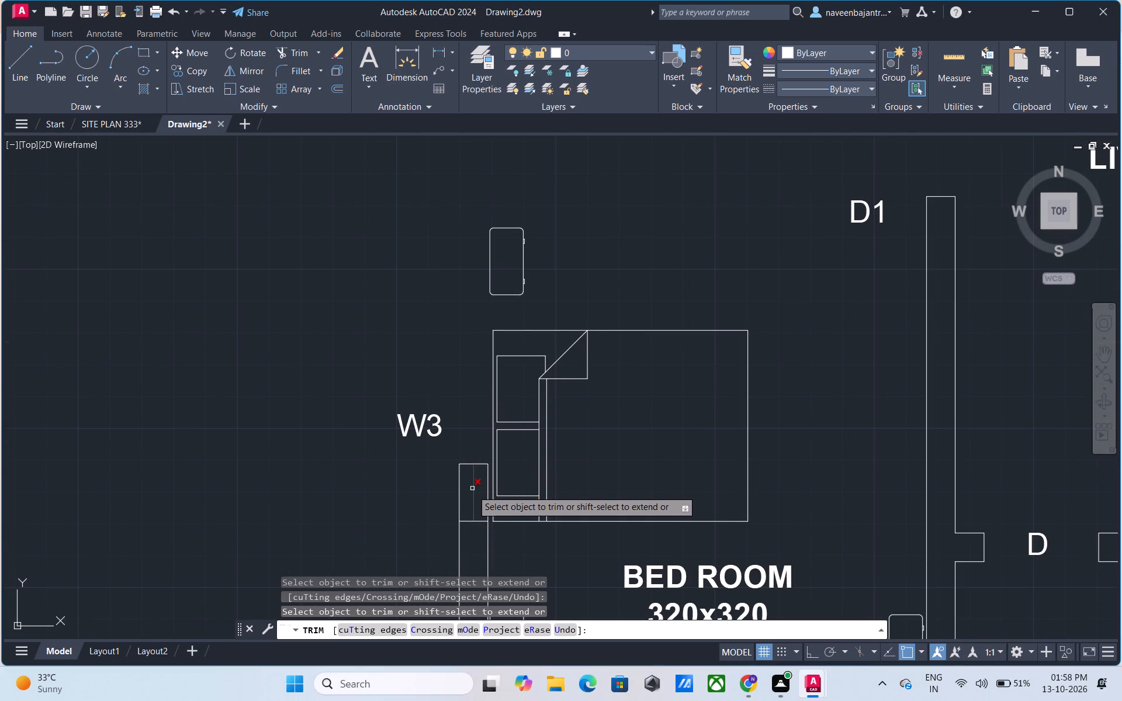
Trim away the southern section of window W3: both faces, the centre line and the cross lines at its two ends.
middle_click_drag(470, 501, 463, 392)
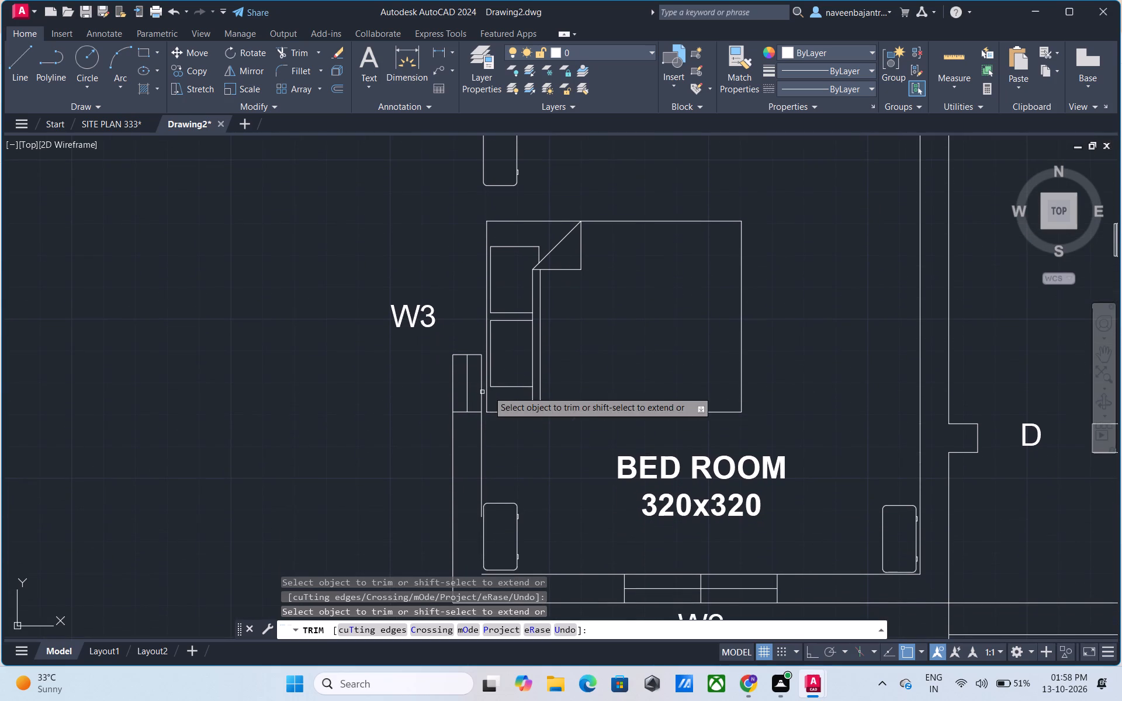
left_click(480, 391)
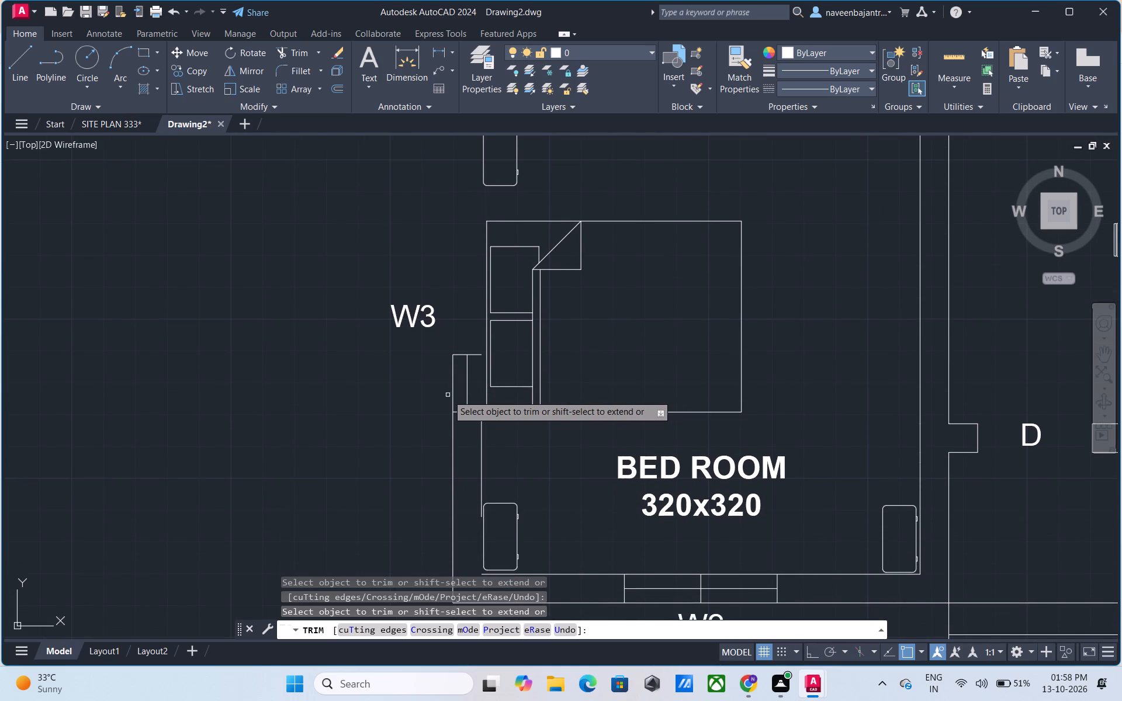
left_click(451, 394)
left_click(459, 356)
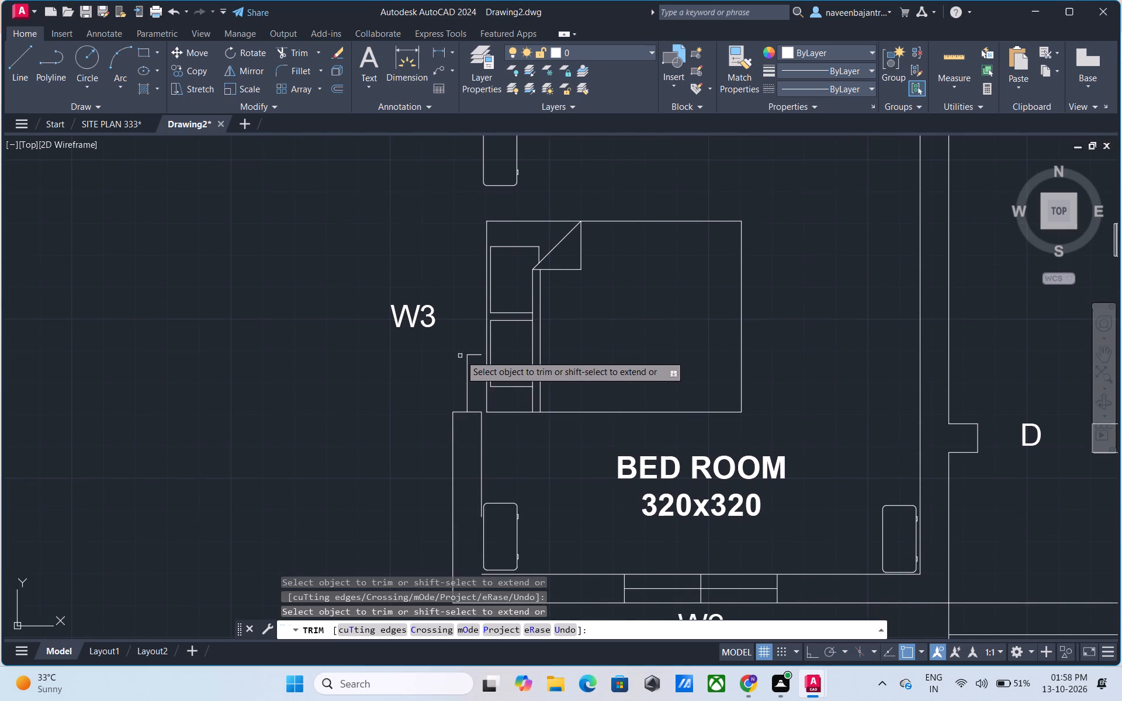
left_click(474, 354)
left_click(468, 368)
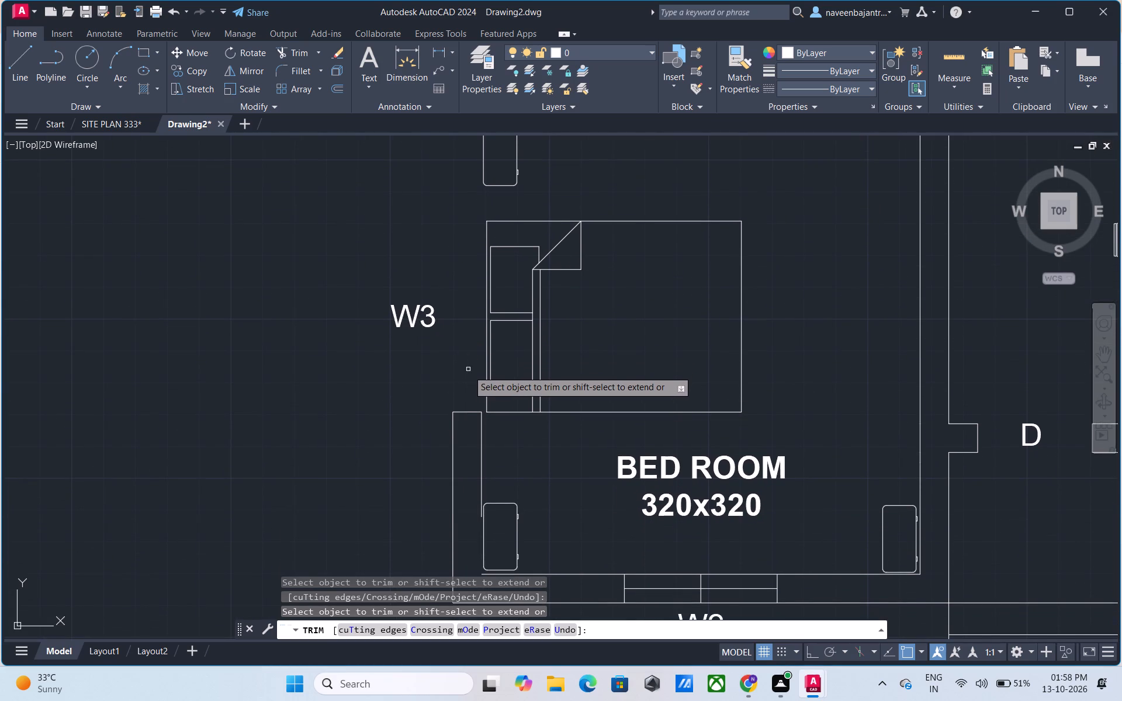
left_click(467, 413)
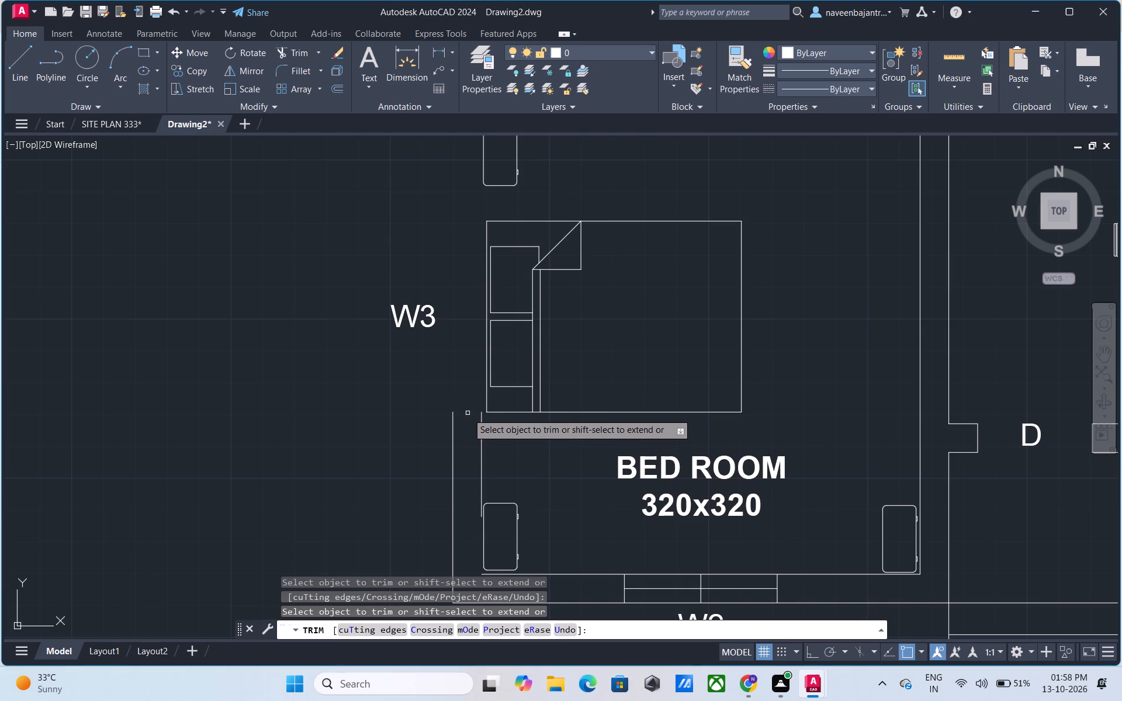
Trim away both wall faces around the southwest corner of the 320x320 bedroom, from window W3 to window W2.
middle_click_drag(466, 437, 476, 341)
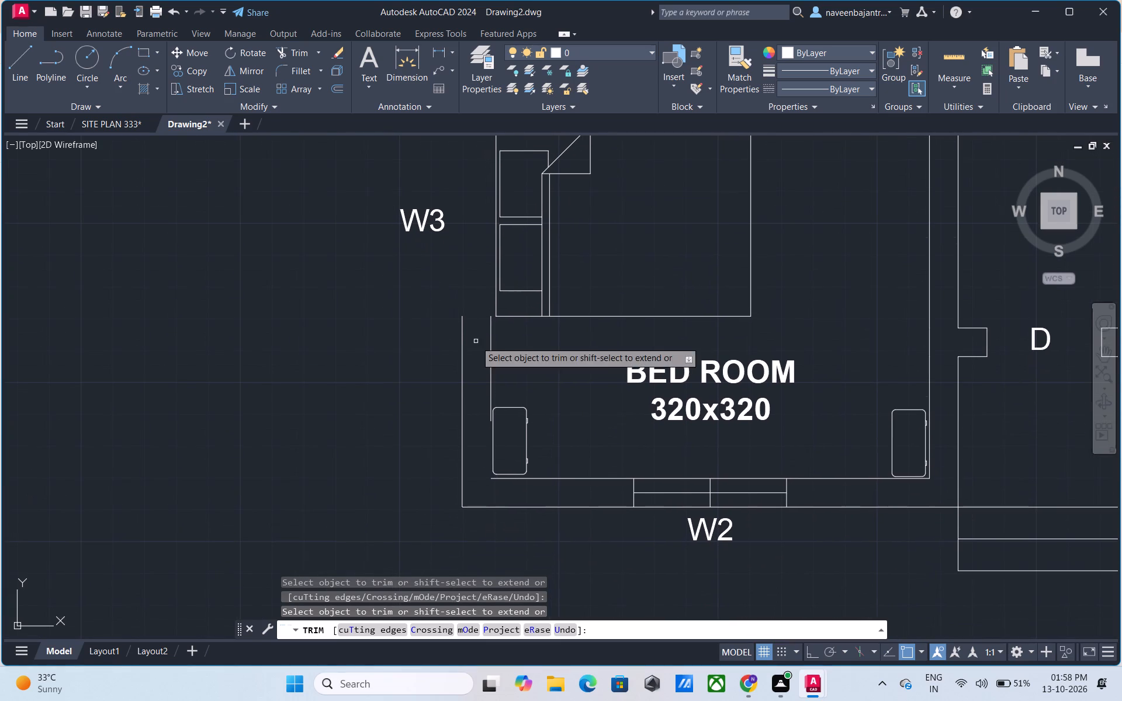
left_click(490, 358)
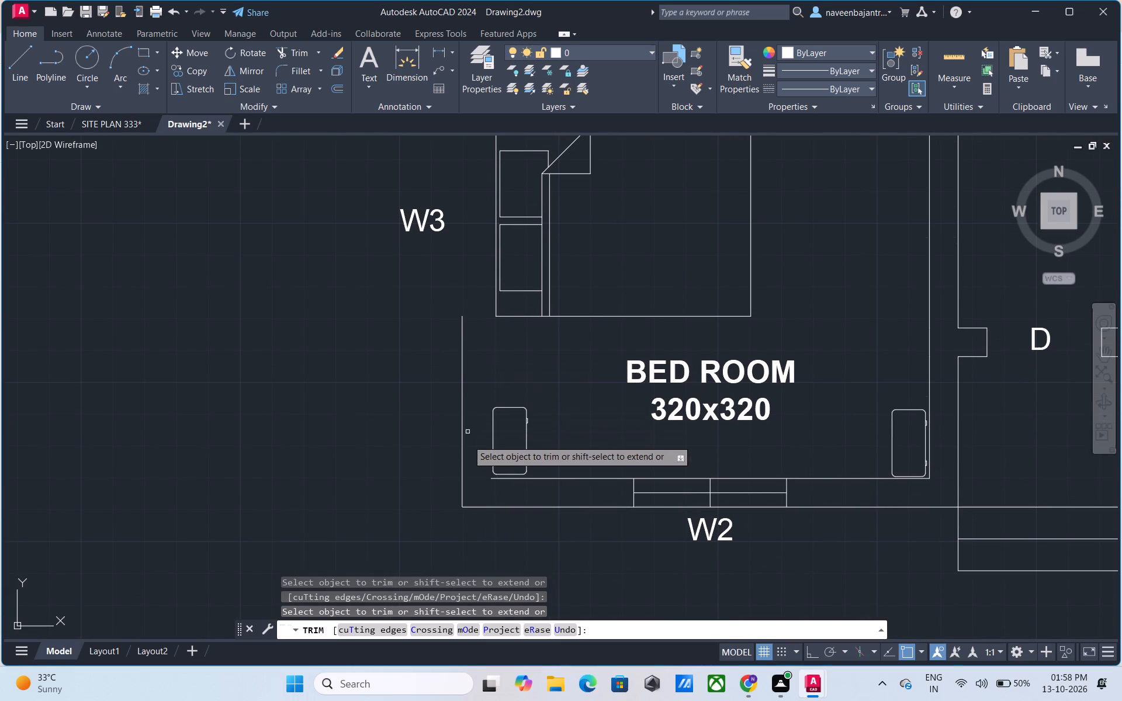
left_click(578, 478)
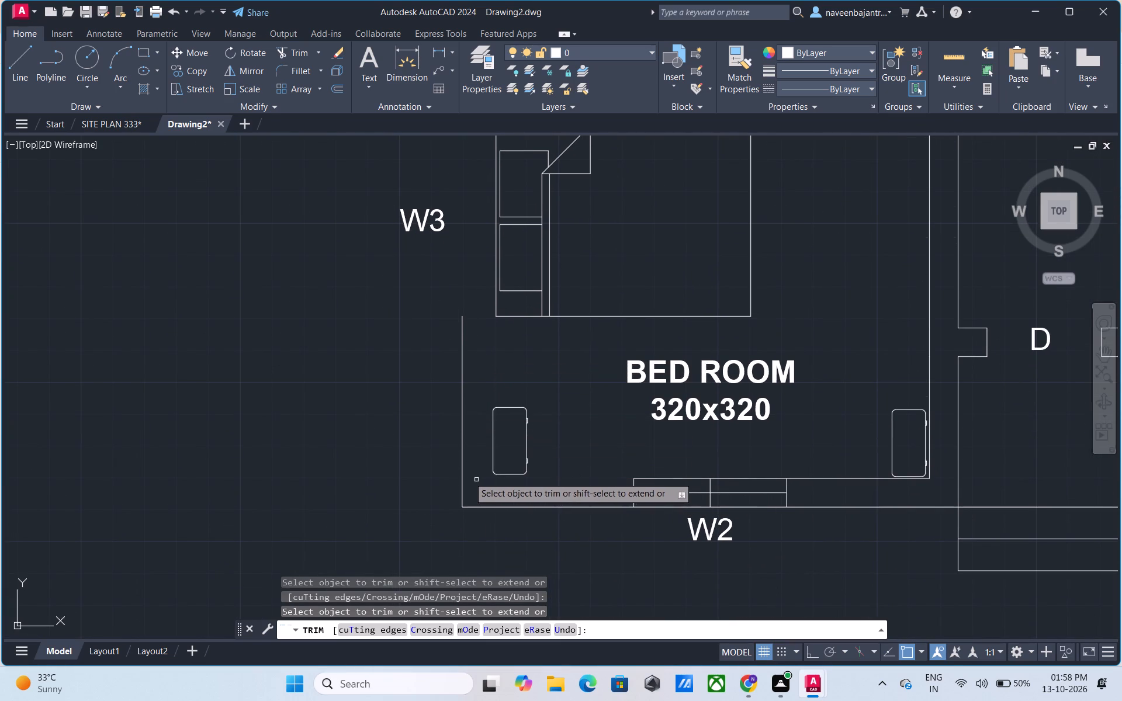
left_click(461, 470)
left_click(463, 433)
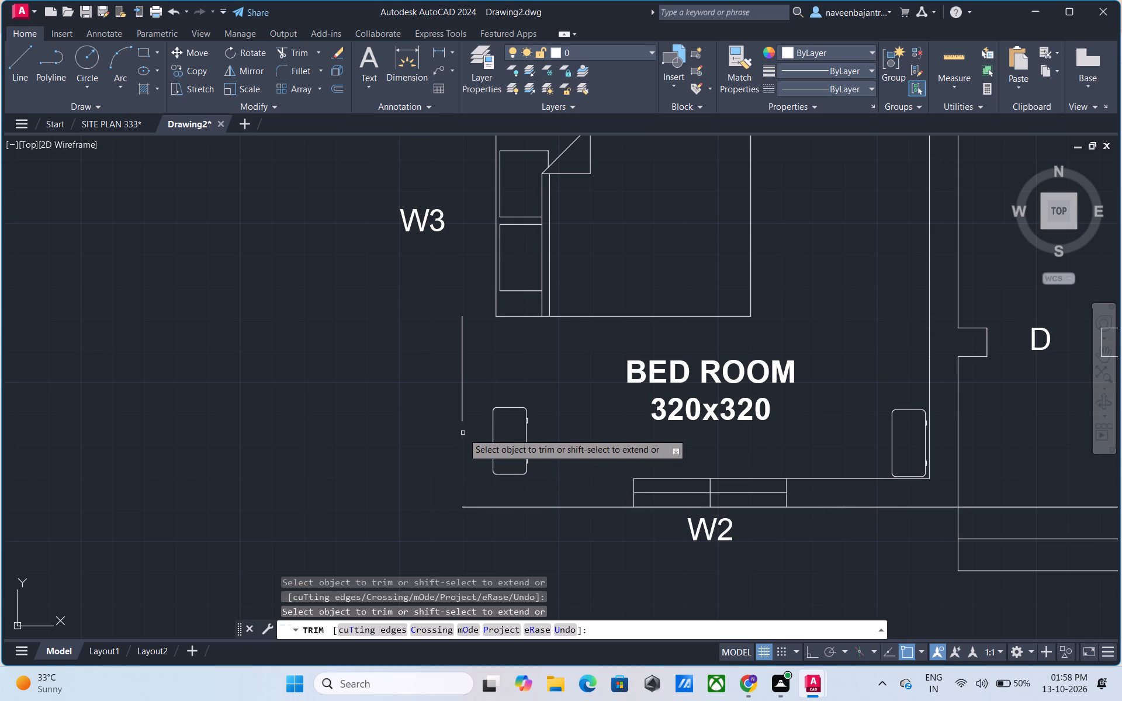
left_click(462, 413)
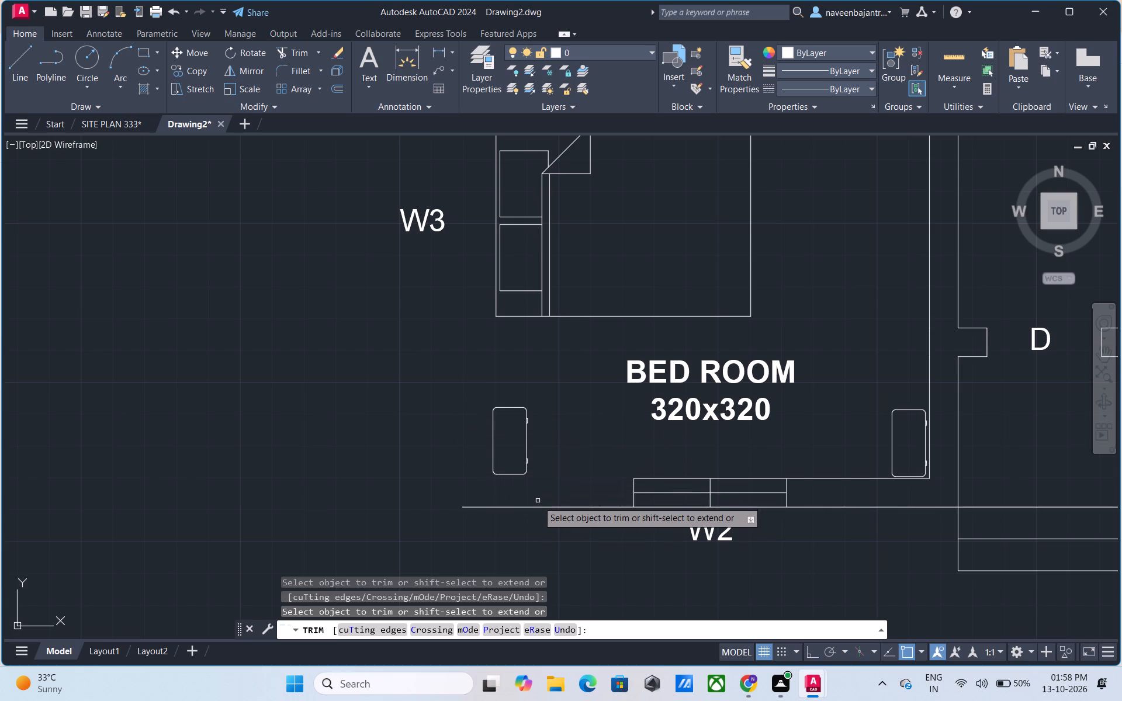
left_click(542, 505)
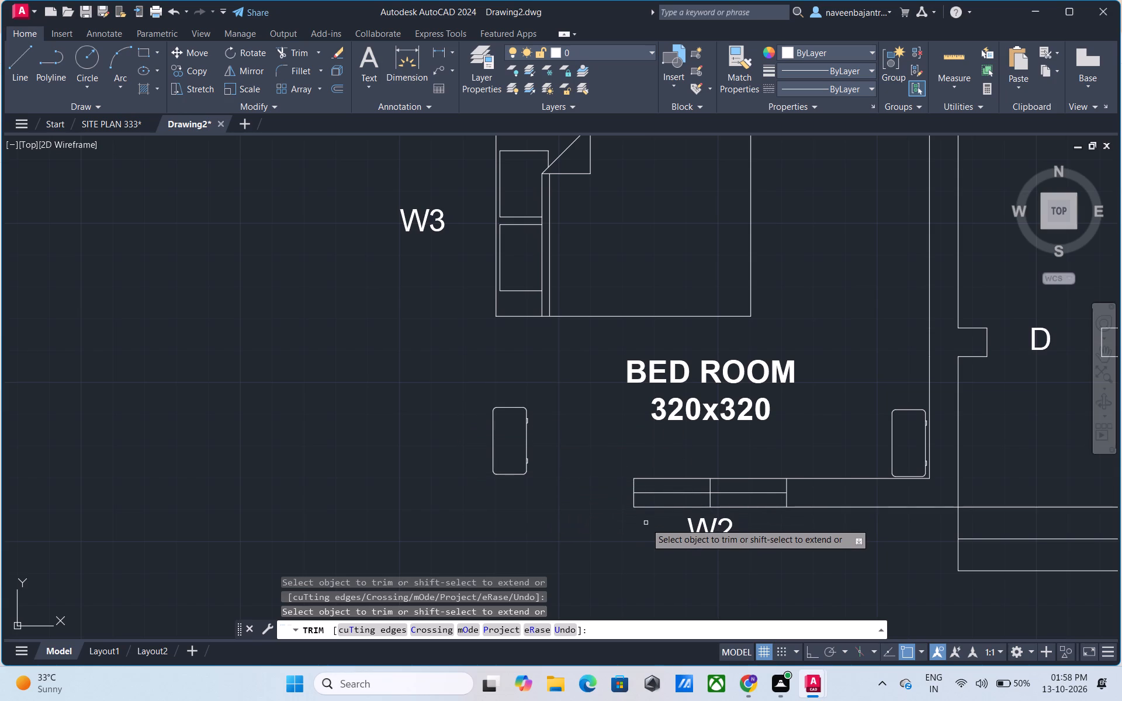
Trim away window W2 south of the 320x320 bedroom: both faces, the centre line, the middle divider and both end lines.
middle_click_drag(603, 528, 331, 508)
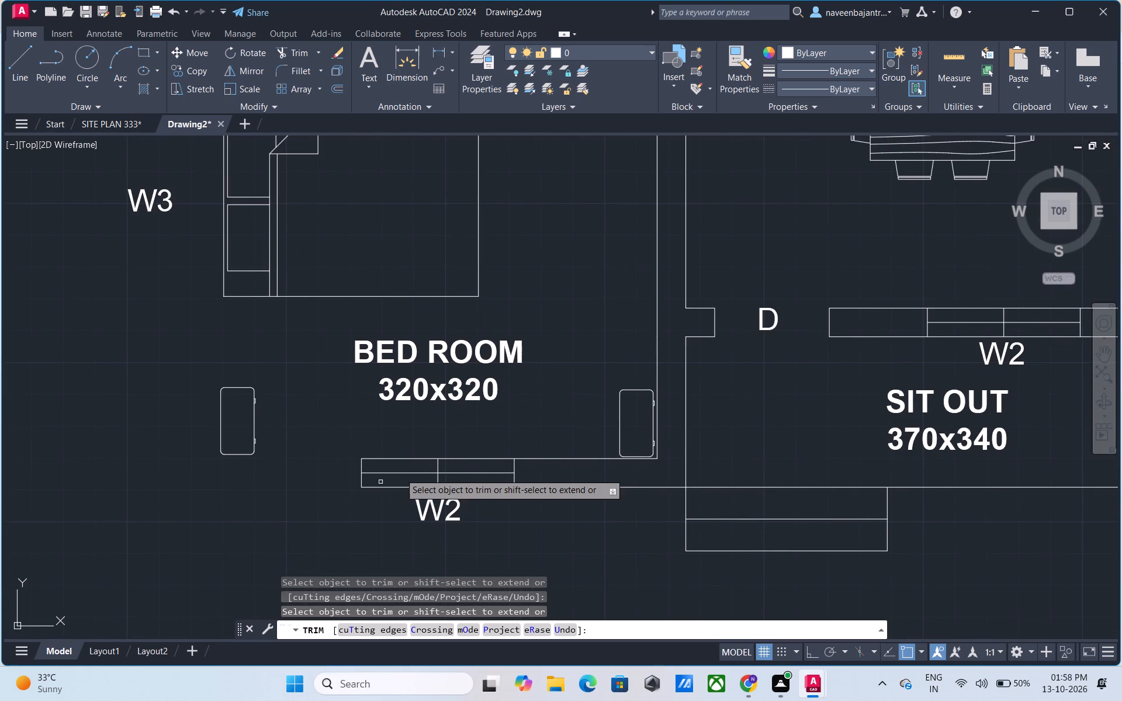
left_click(414, 457)
left_click(406, 488)
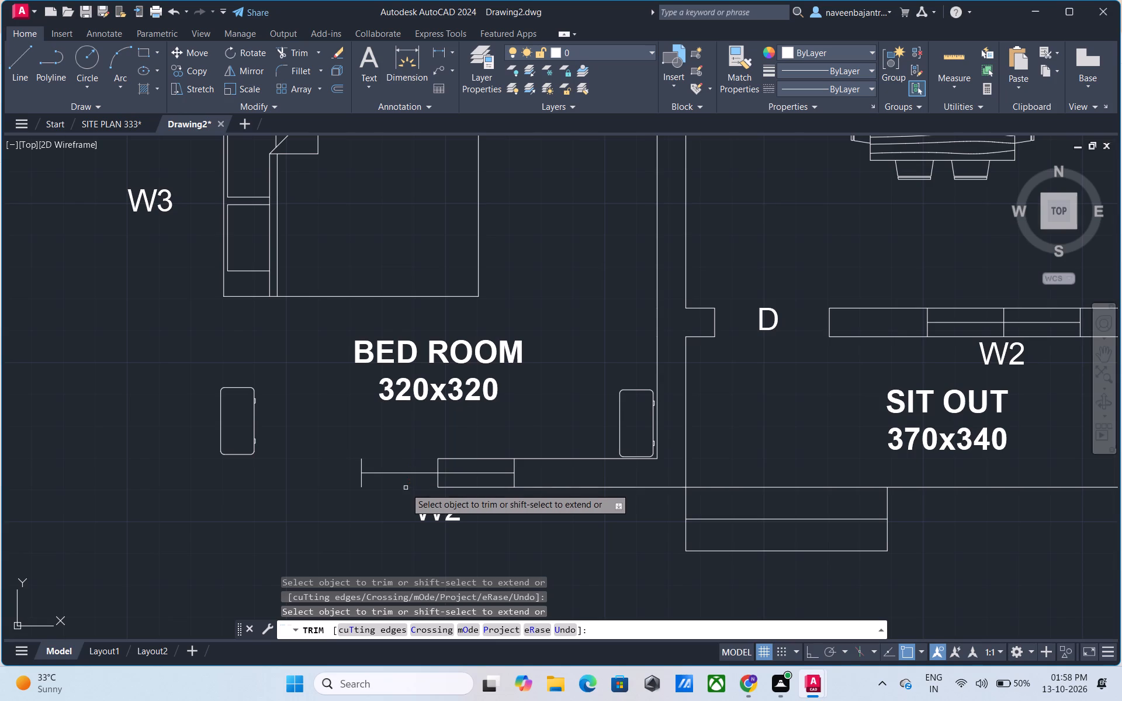
left_click(465, 488)
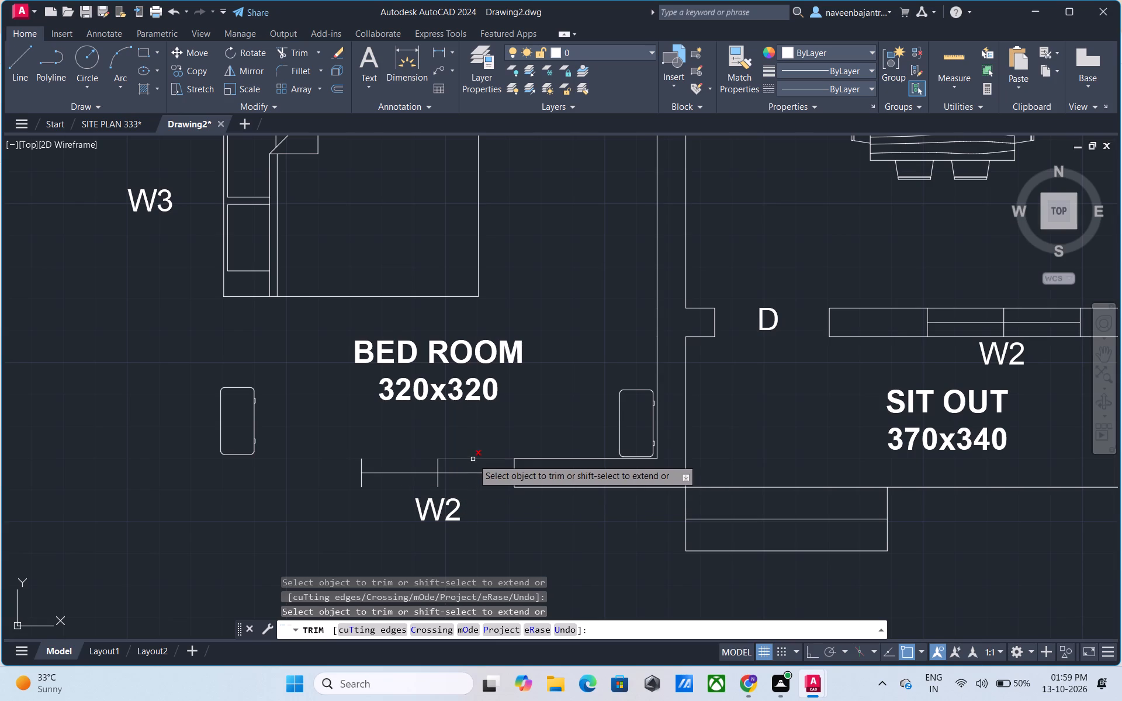
left_click(473, 459)
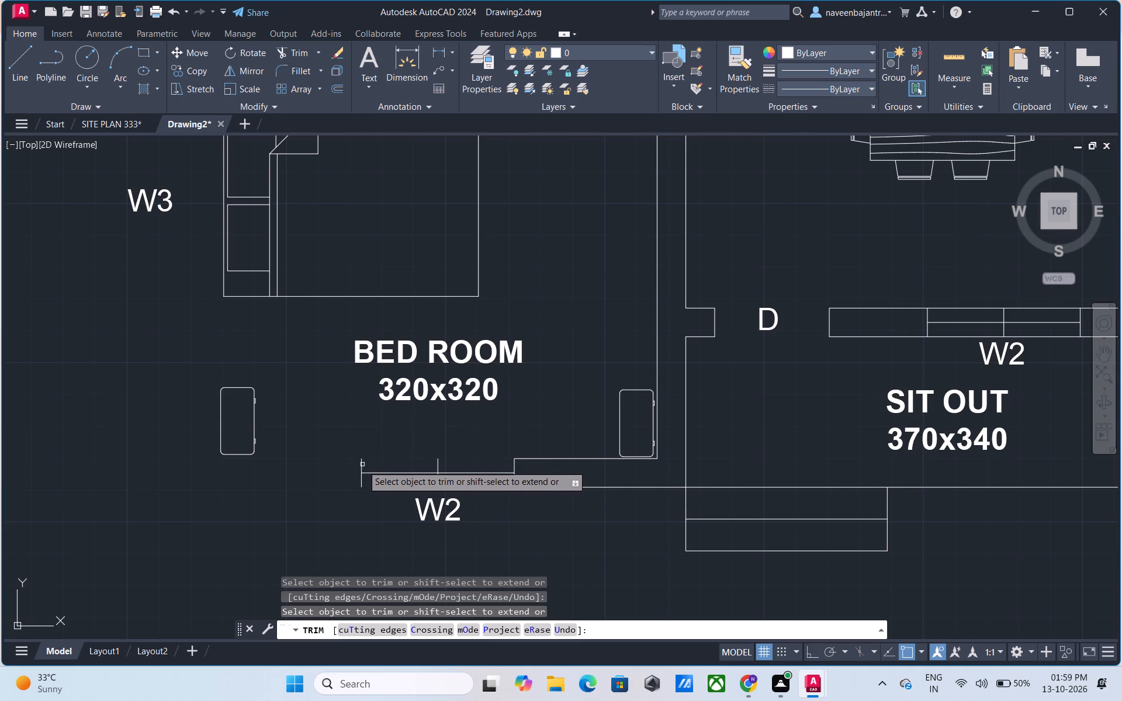
left_click(362, 466)
left_click(361, 480)
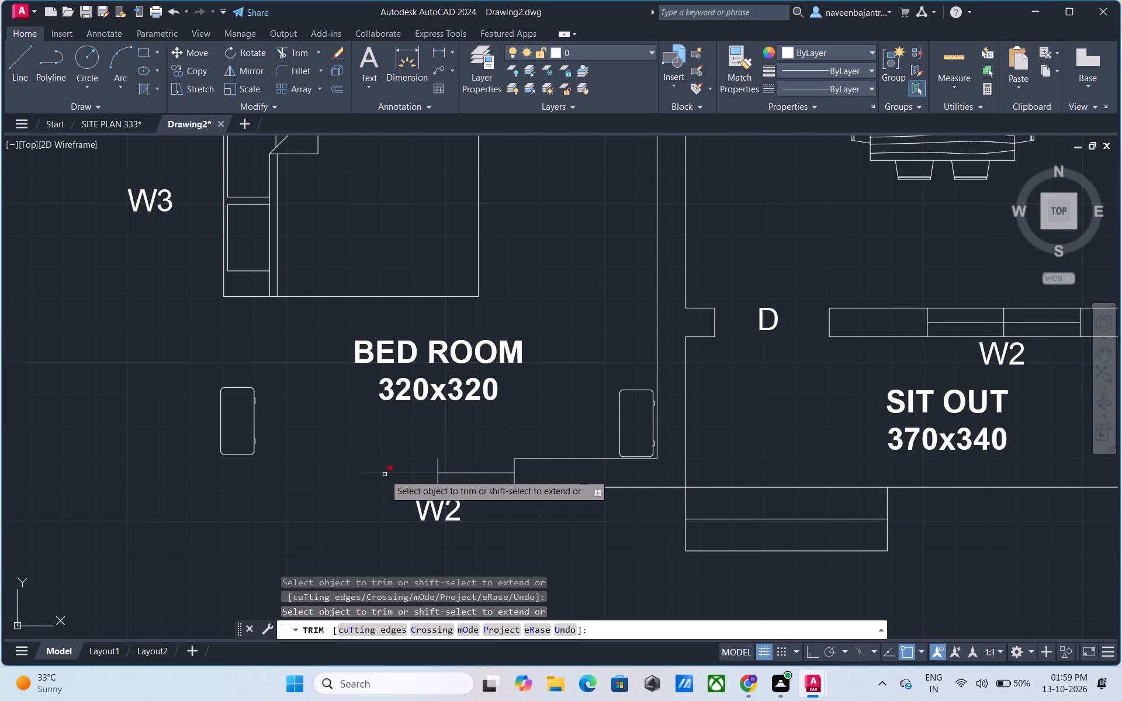
left_click(385, 474)
left_click(438, 479)
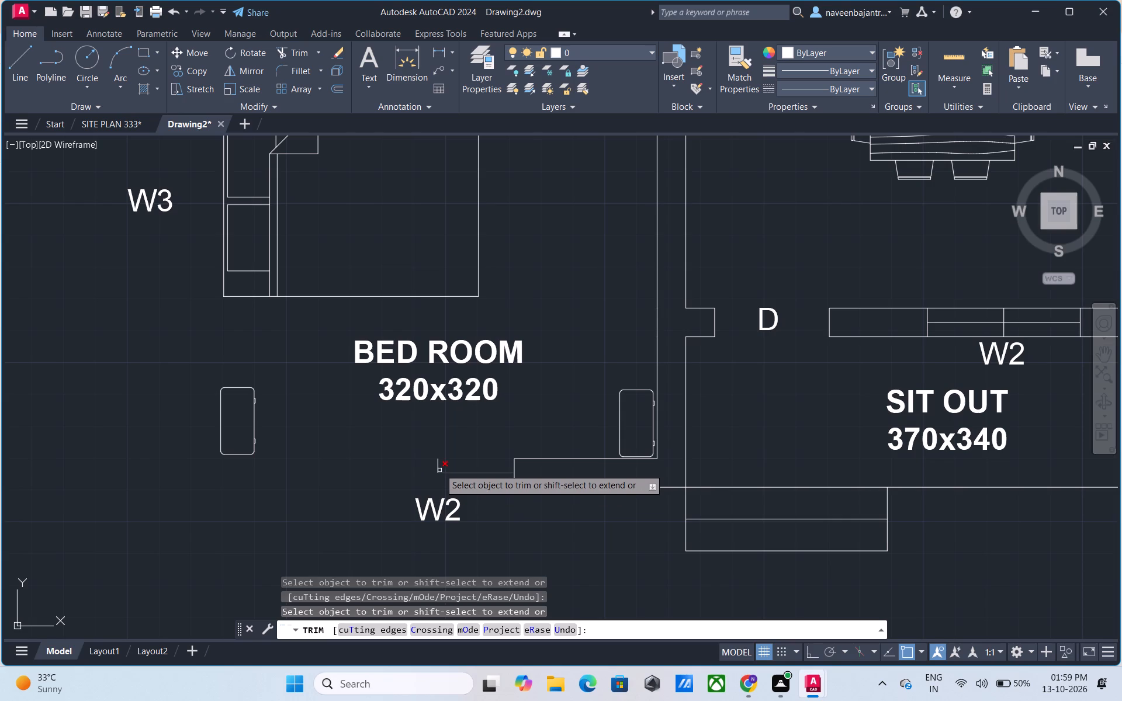
left_click(439, 467)
left_click(476, 473)
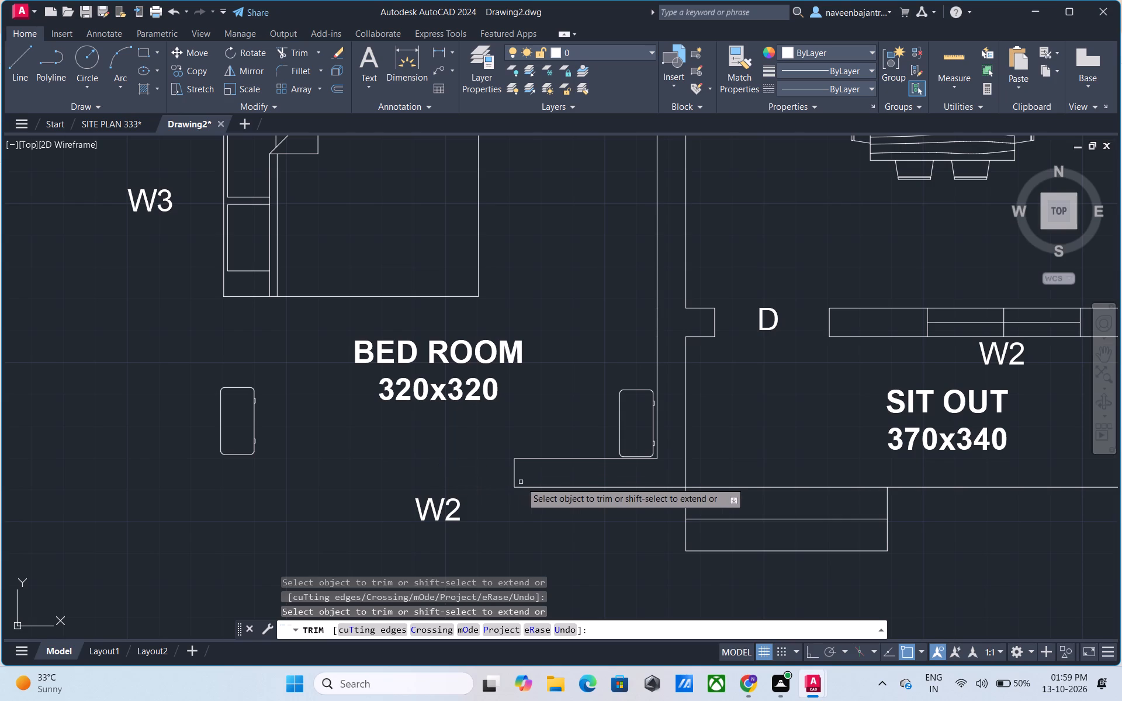
left_click(515, 476)
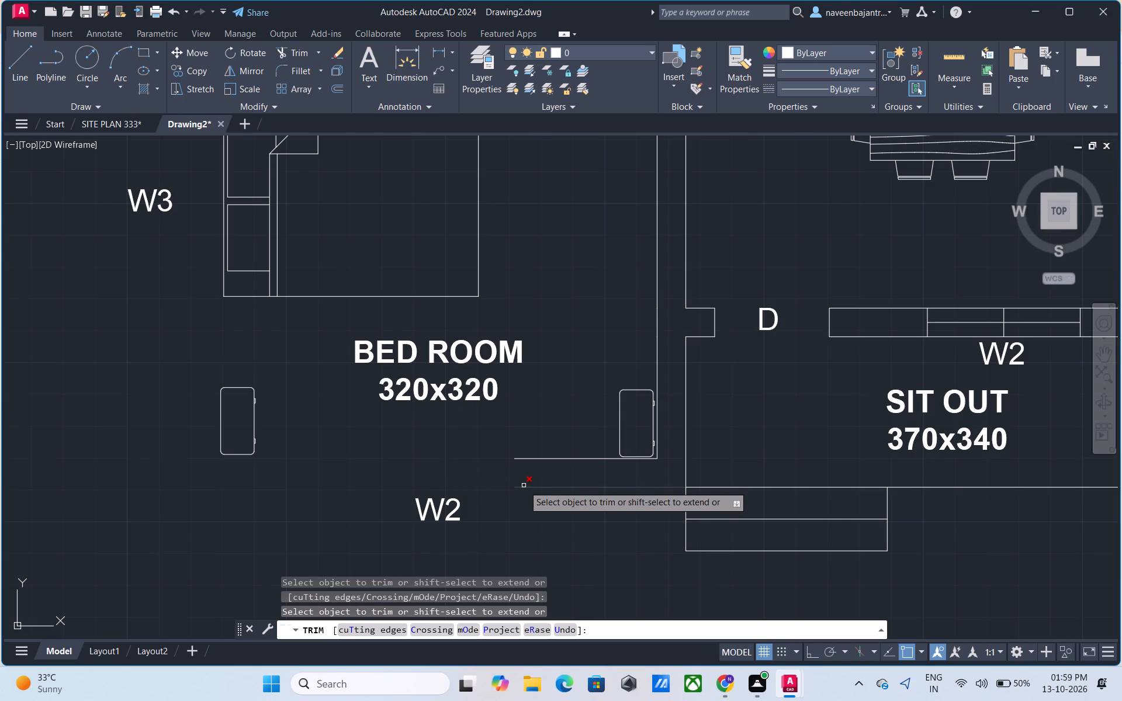
Trim away both south wall faces east of the 320x320 bedroom's window W2 and the bedroom-side face of its east wall.
left_click(548, 487)
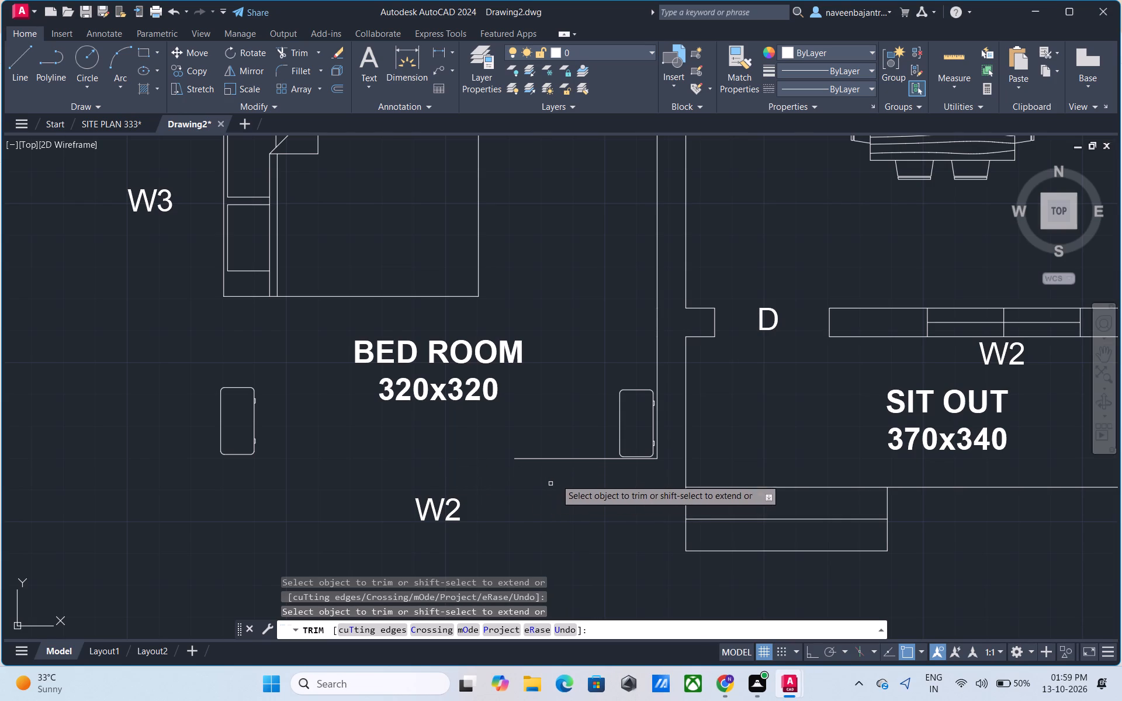
left_click(566, 459)
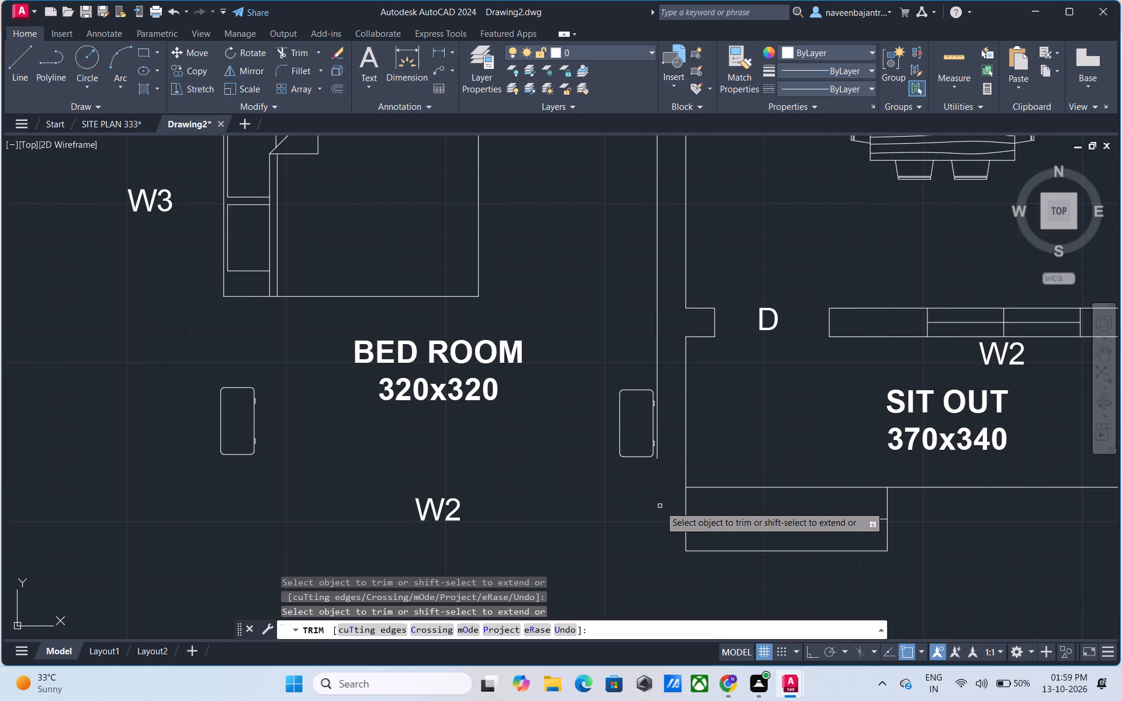
scroll(660, 506, "down", 1)
middle_click_drag(660, 506, 549, 523)
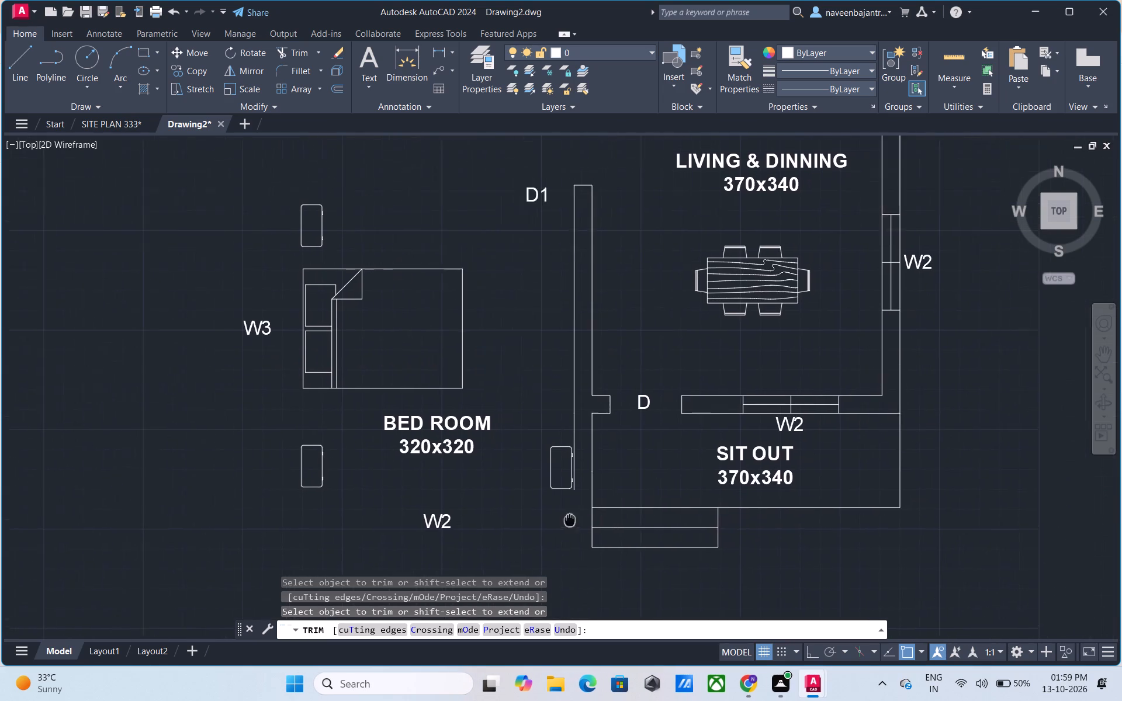
middle_click_drag(549, 523, 492, 535)
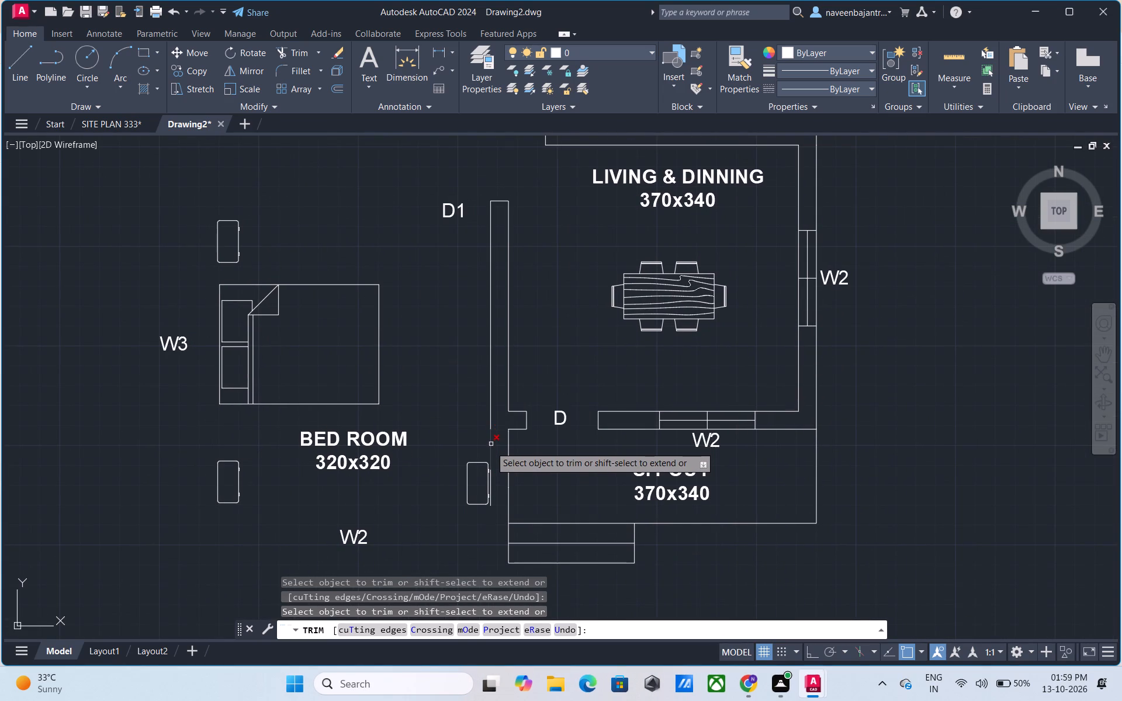
left_click(490, 446)
scroll(490, 484, "up", 3)
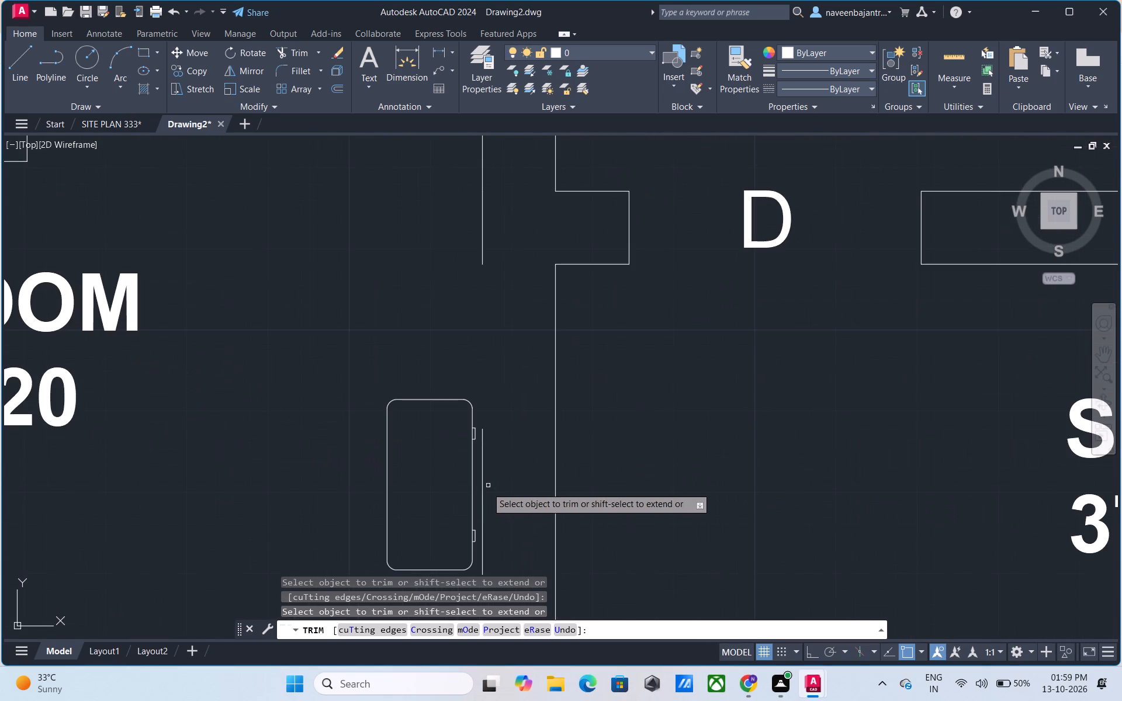
left_click(484, 490)
scroll(484, 490, "down", 2)
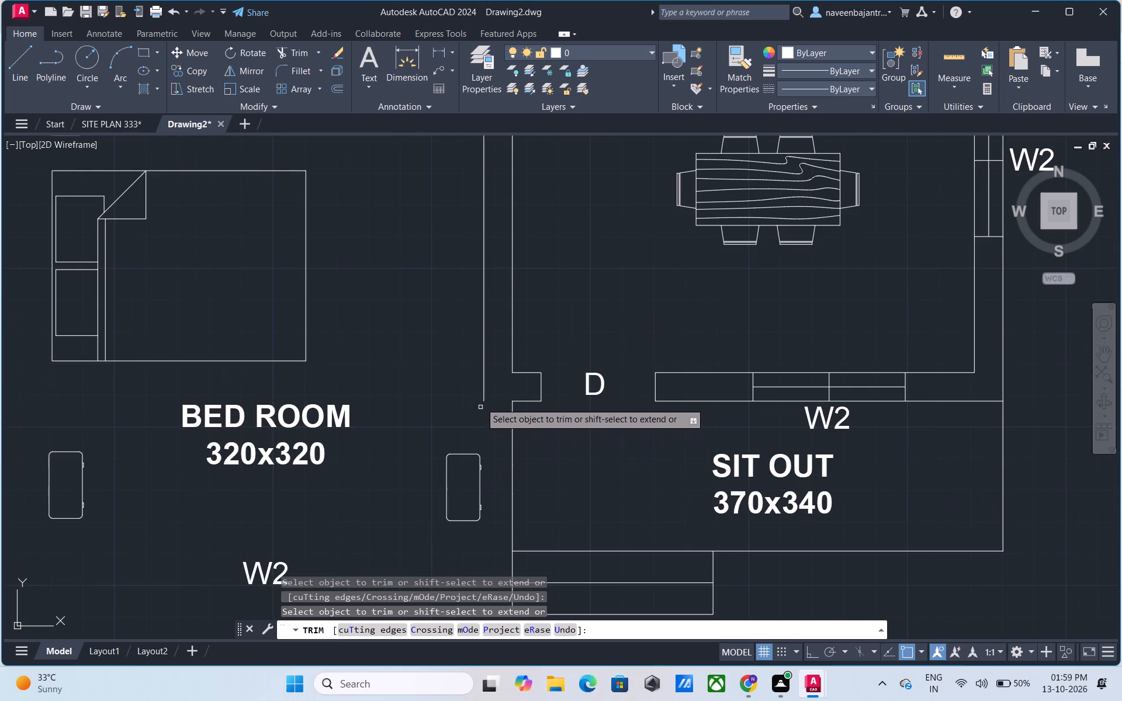
left_click(483, 395)
left_click(484, 367)
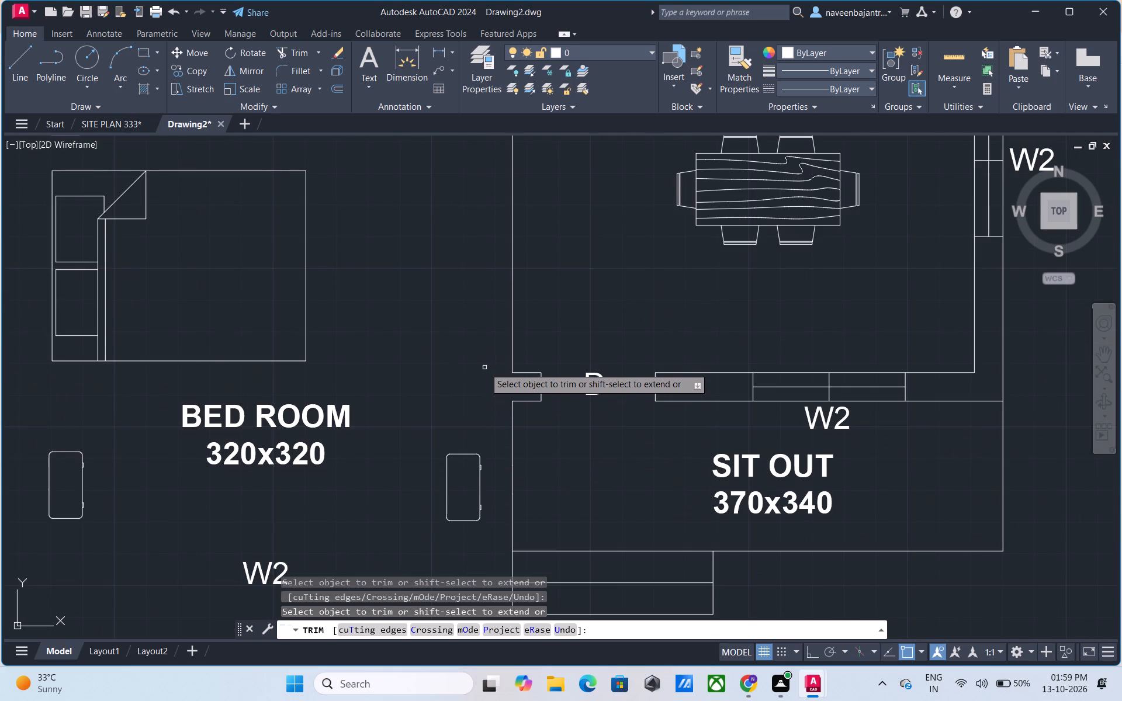
Trim away the wall end line at door D1, the living-side wall face below it and the wall stub west of door D.
scroll(484, 367, "down", 2)
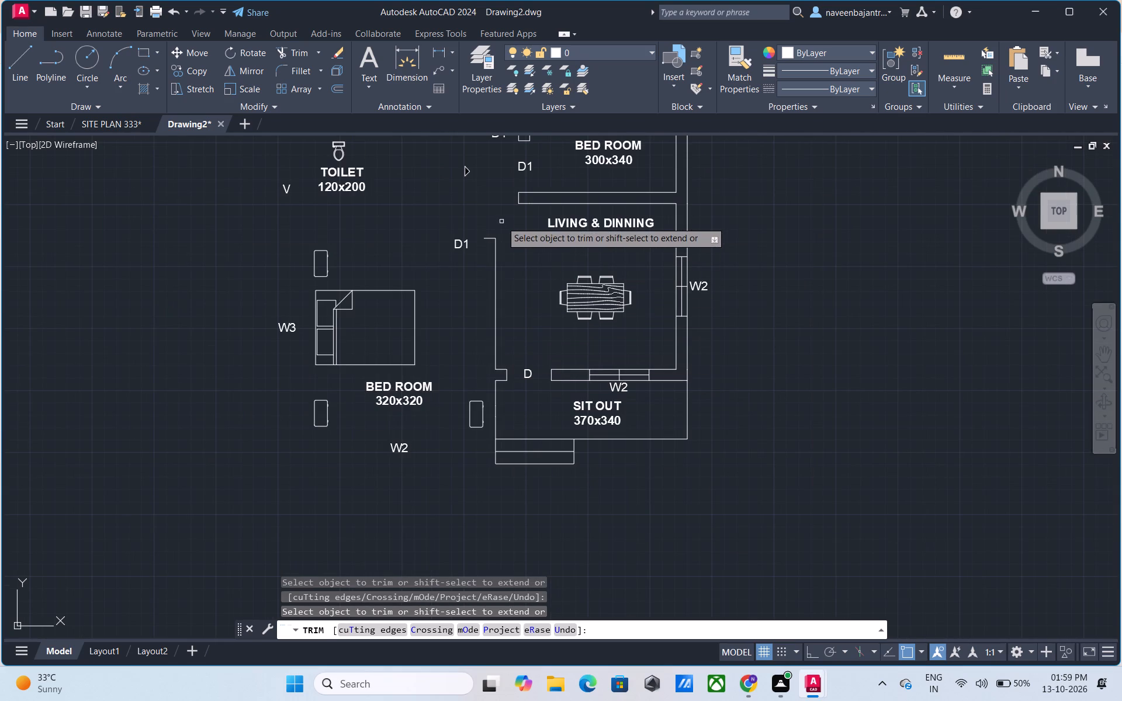
left_click(490, 237)
left_click(494, 249)
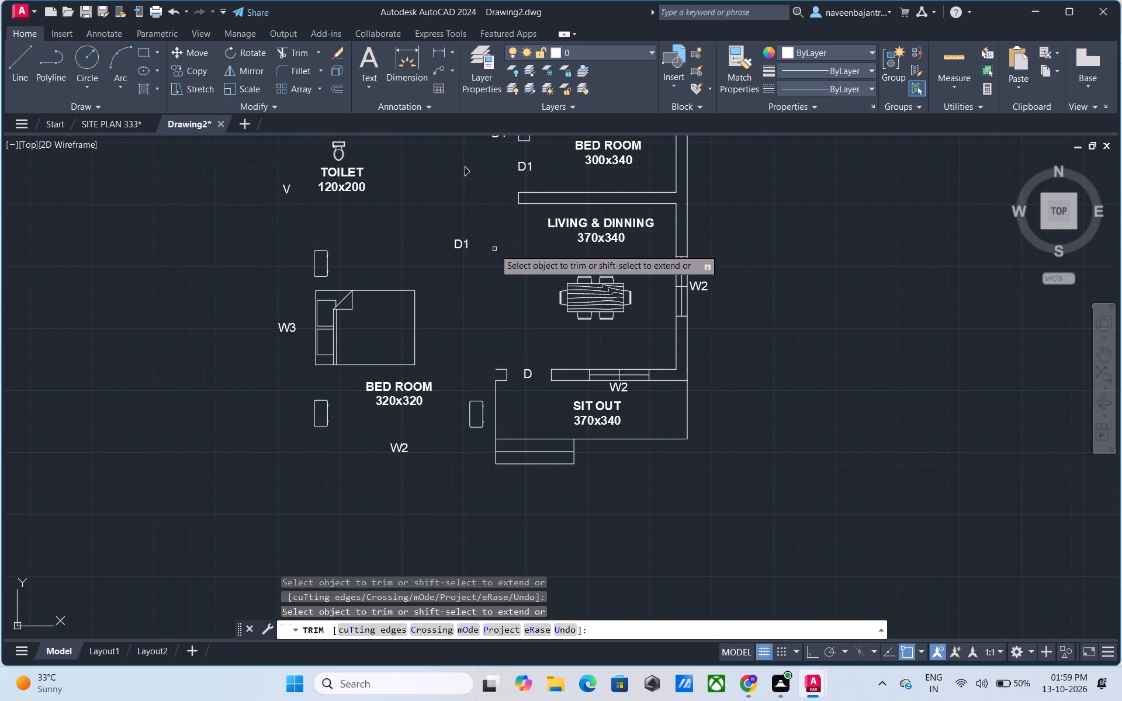
left_click(502, 369)
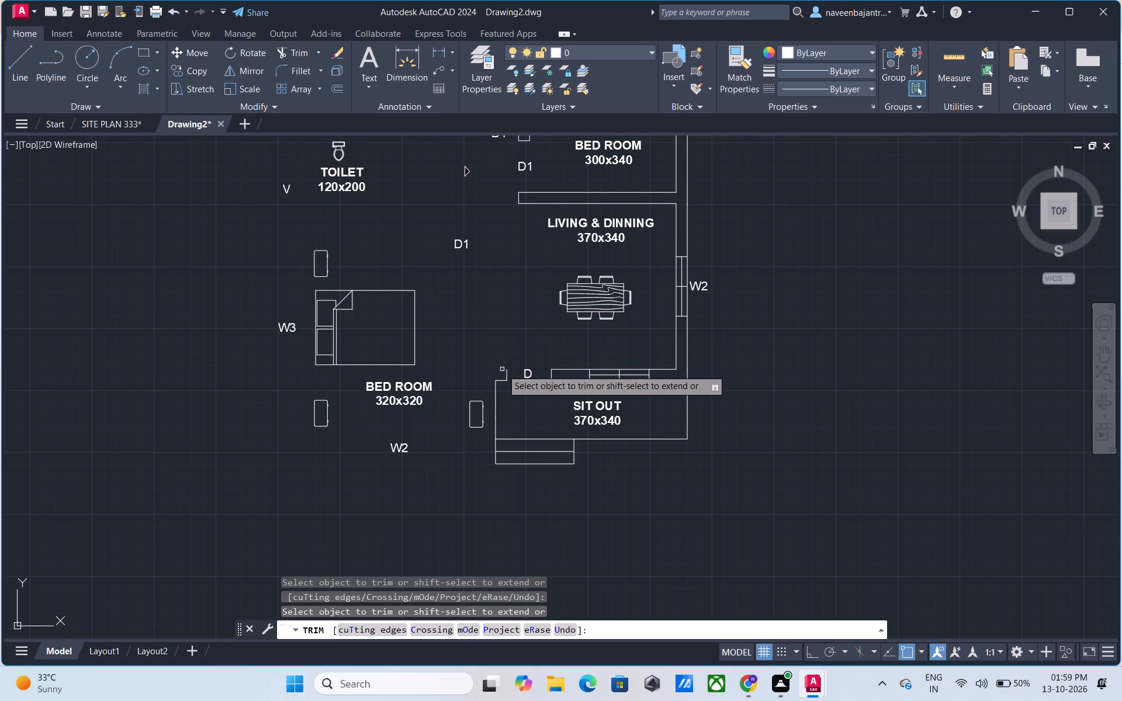
left_click(501, 382)
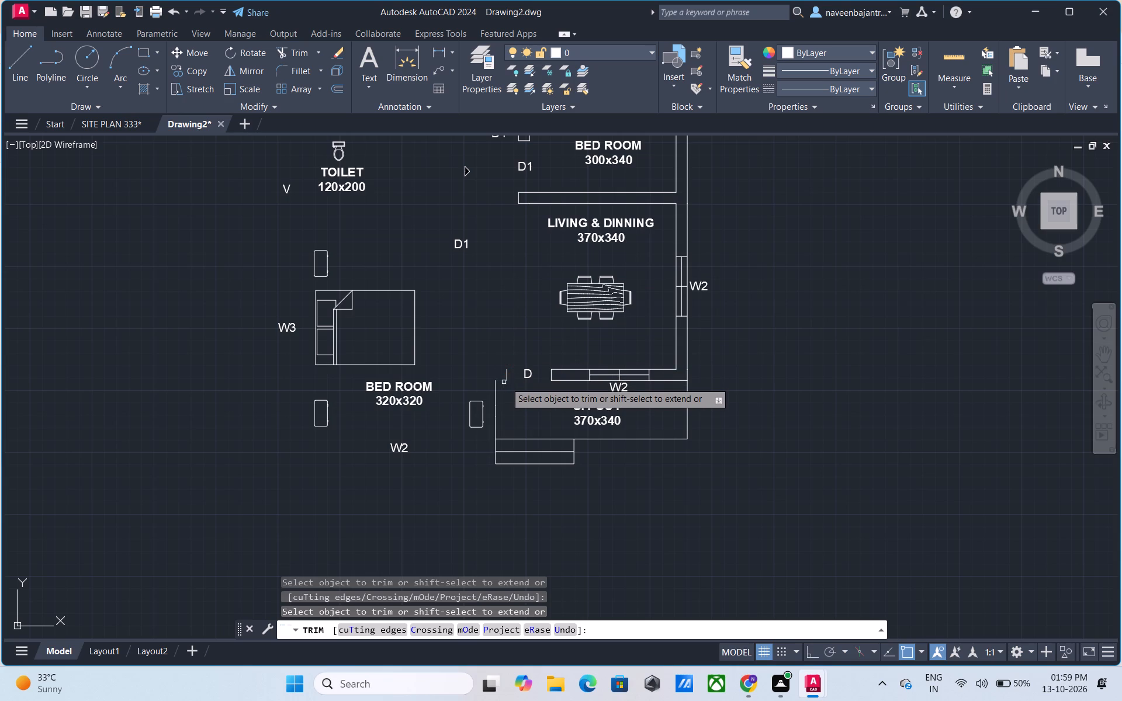
left_click(507, 381)
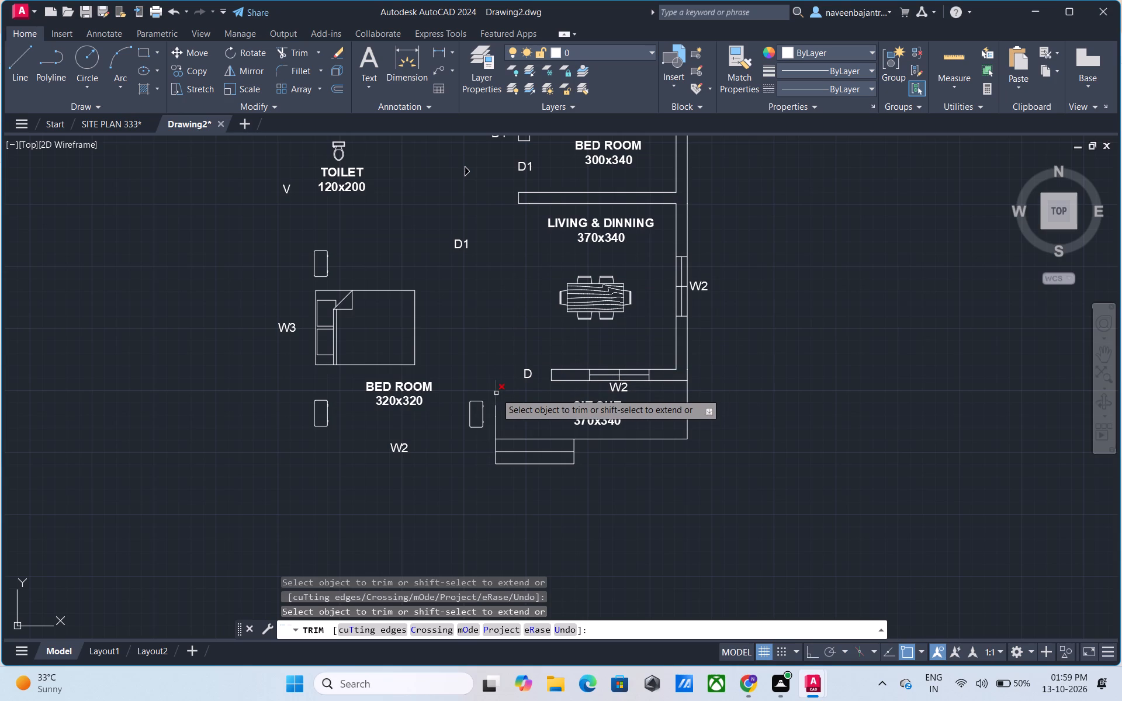
Trim away the sit-out's west, south and east edges together with the entrance steps at its southwest corner.
left_click(496, 393)
left_click(495, 415)
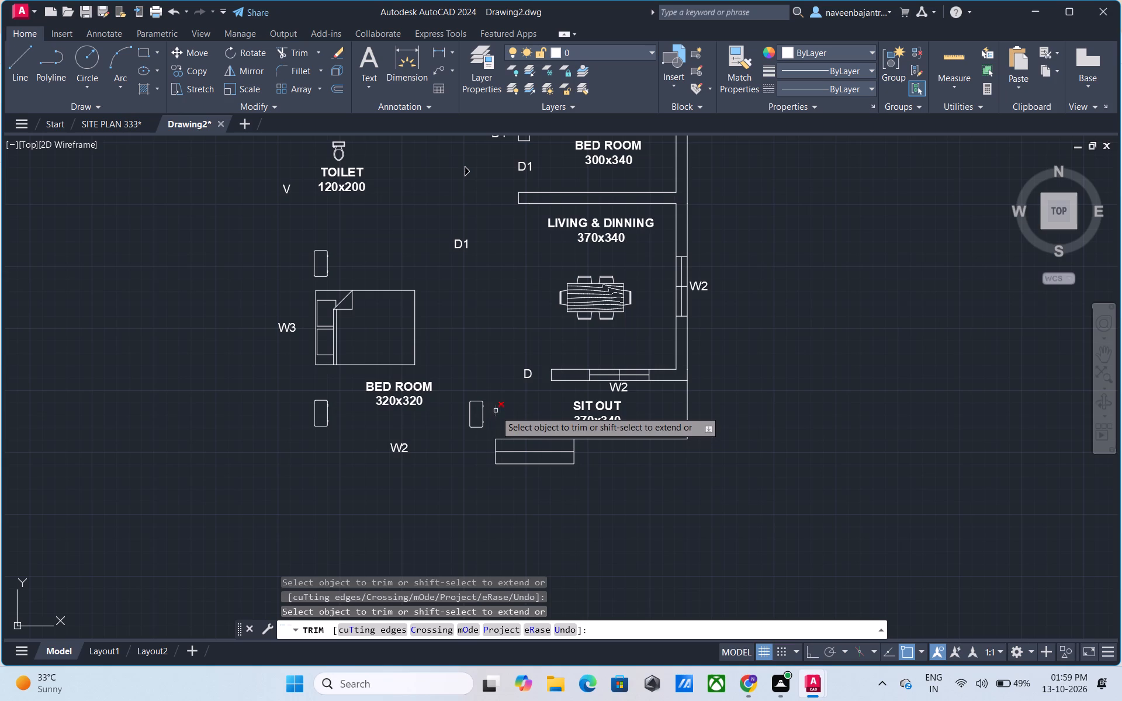
left_click(496, 411)
left_click(532, 438)
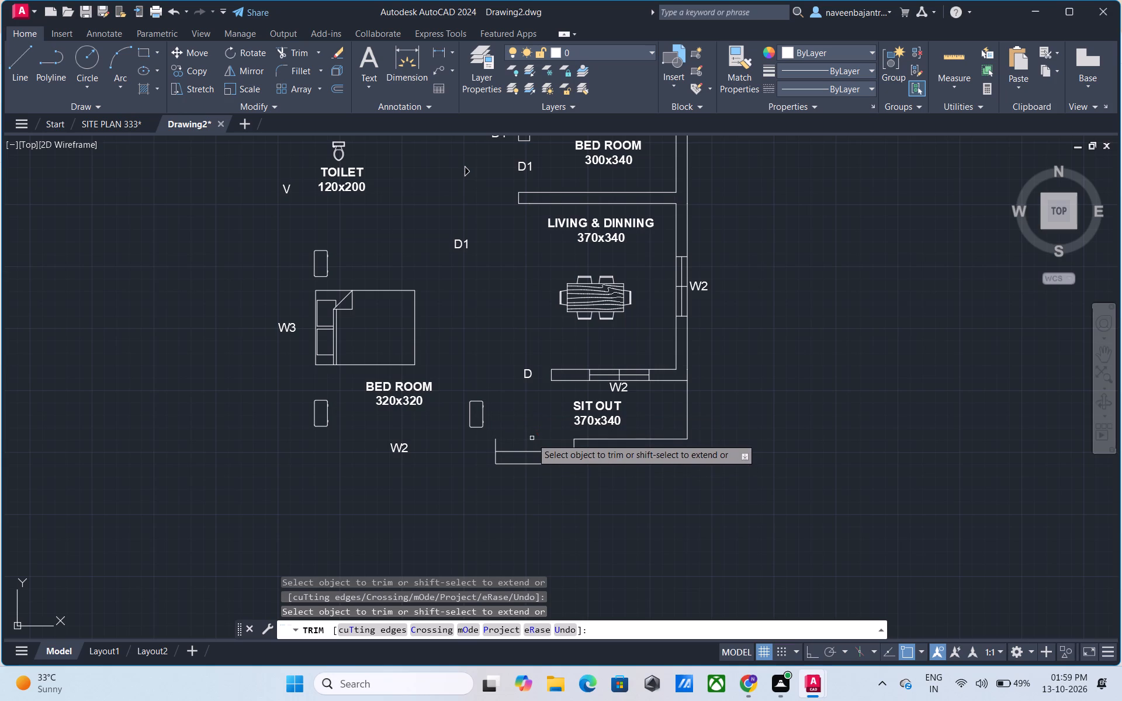
left_click(496, 443)
left_click(496, 457)
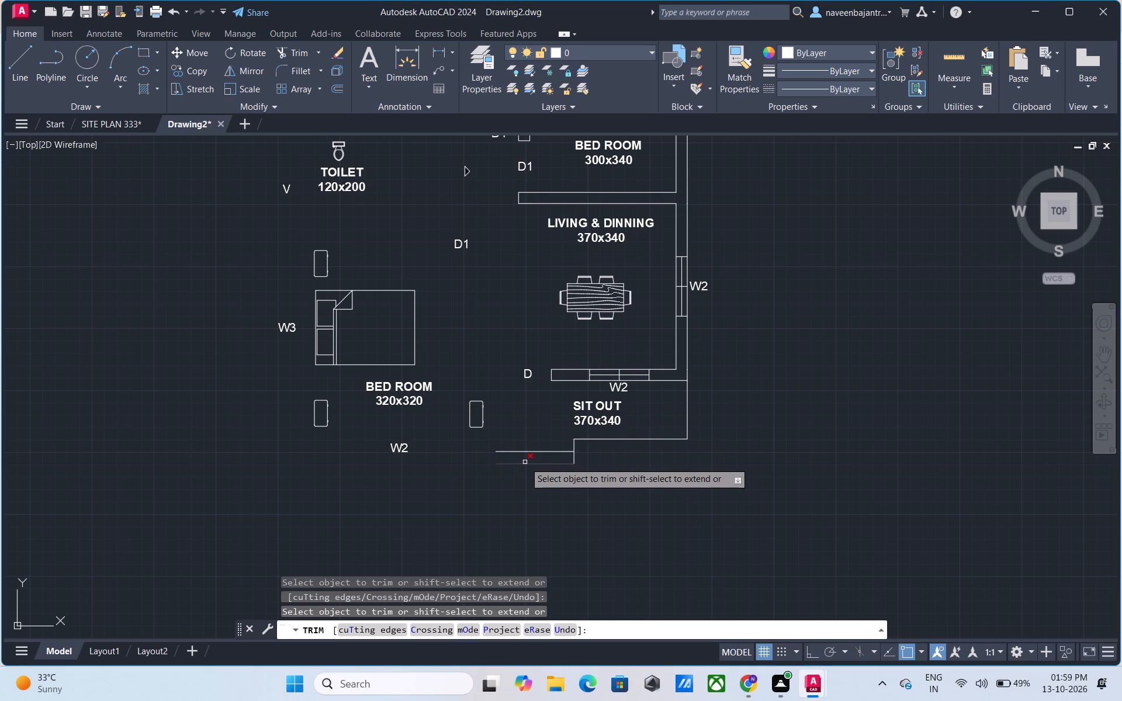
left_click(525, 463)
left_click(530, 452)
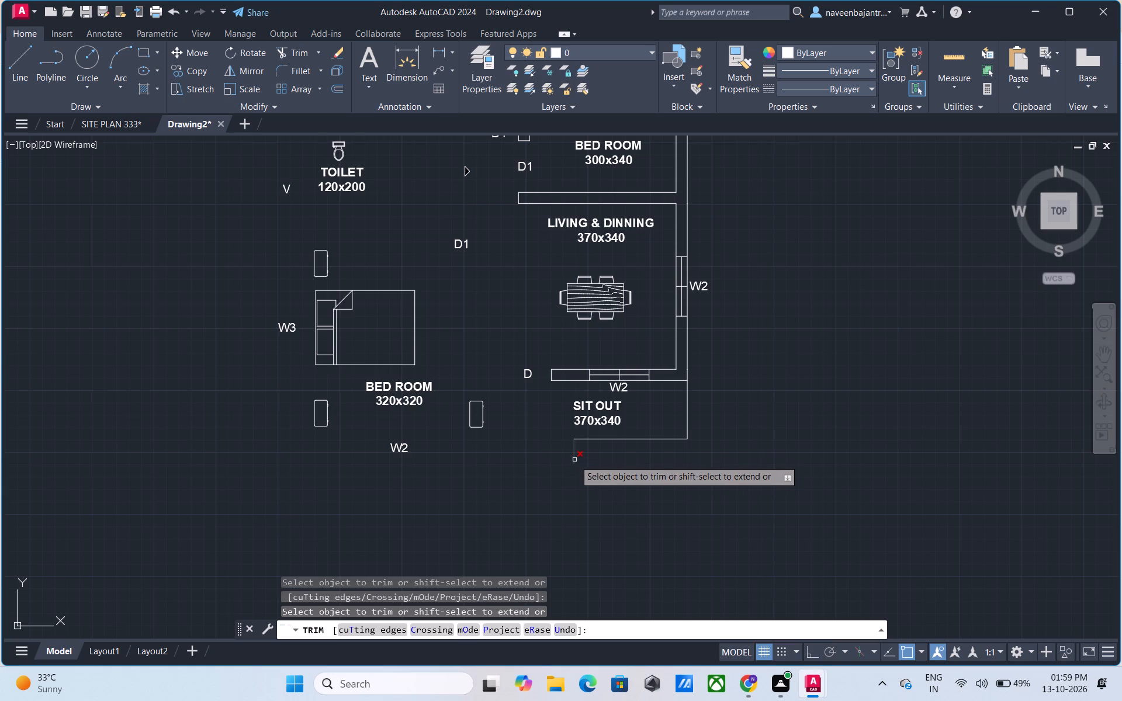
left_click(574, 460)
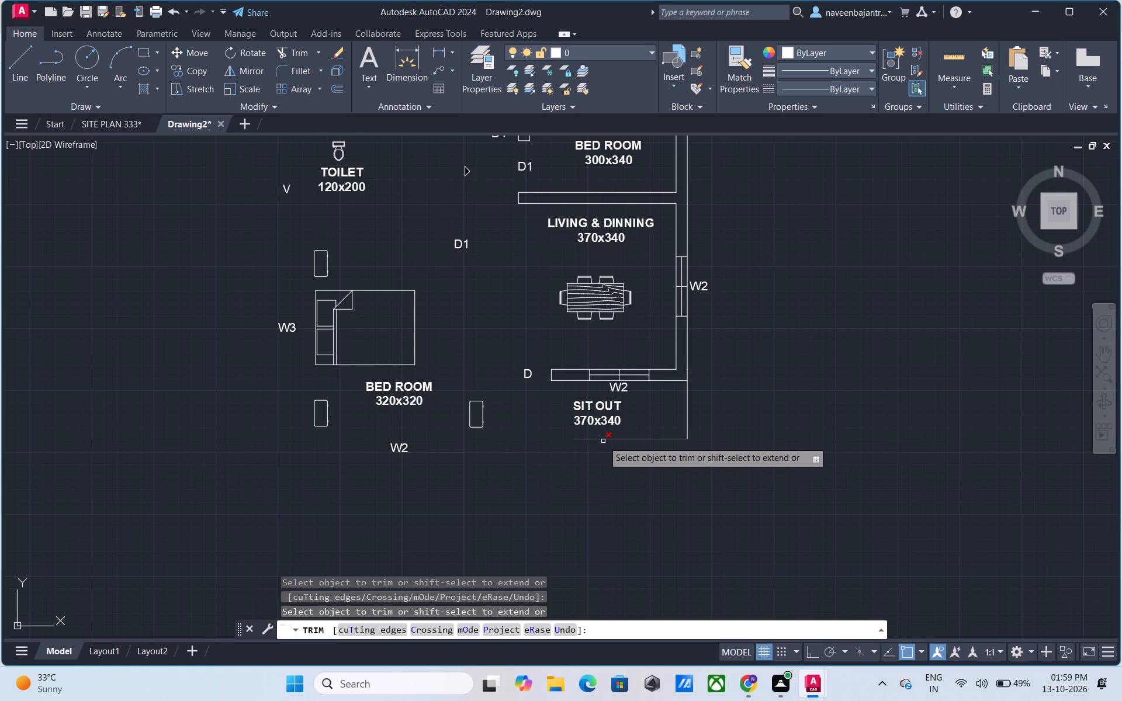
left_click(603, 441)
left_click(686, 412)
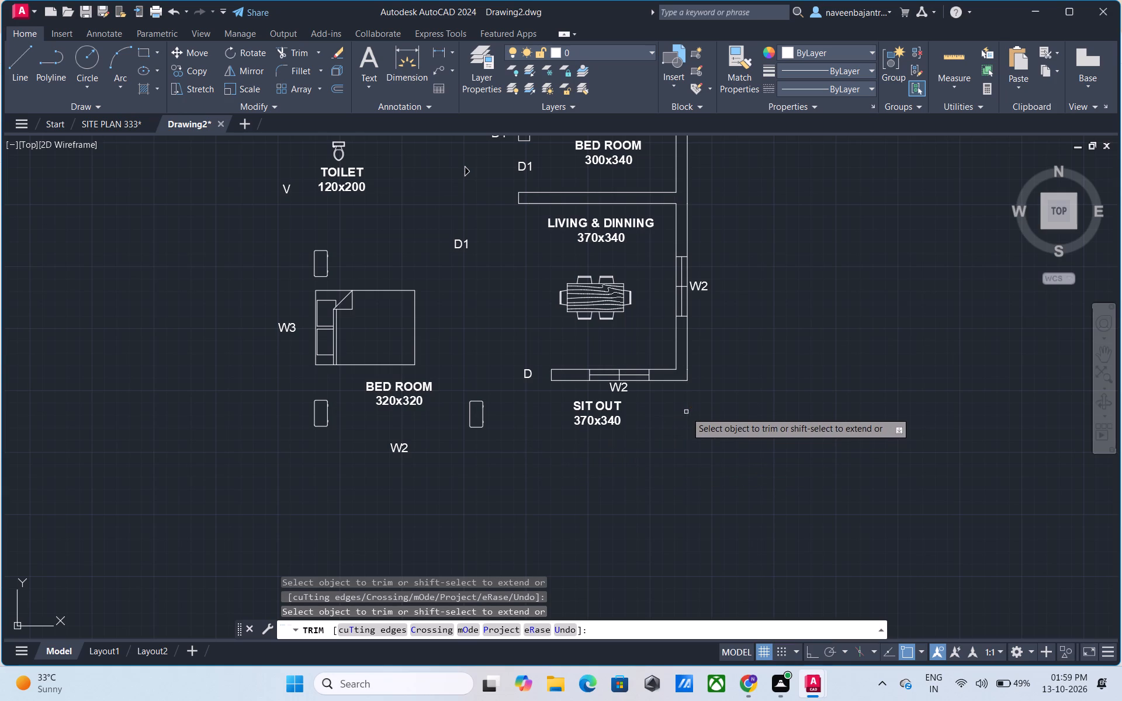
Trim away both faces of window W2 north of the sit-out, both wall faces east of it and the north half of its east end line.
scroll(638, 374, "up", 4)
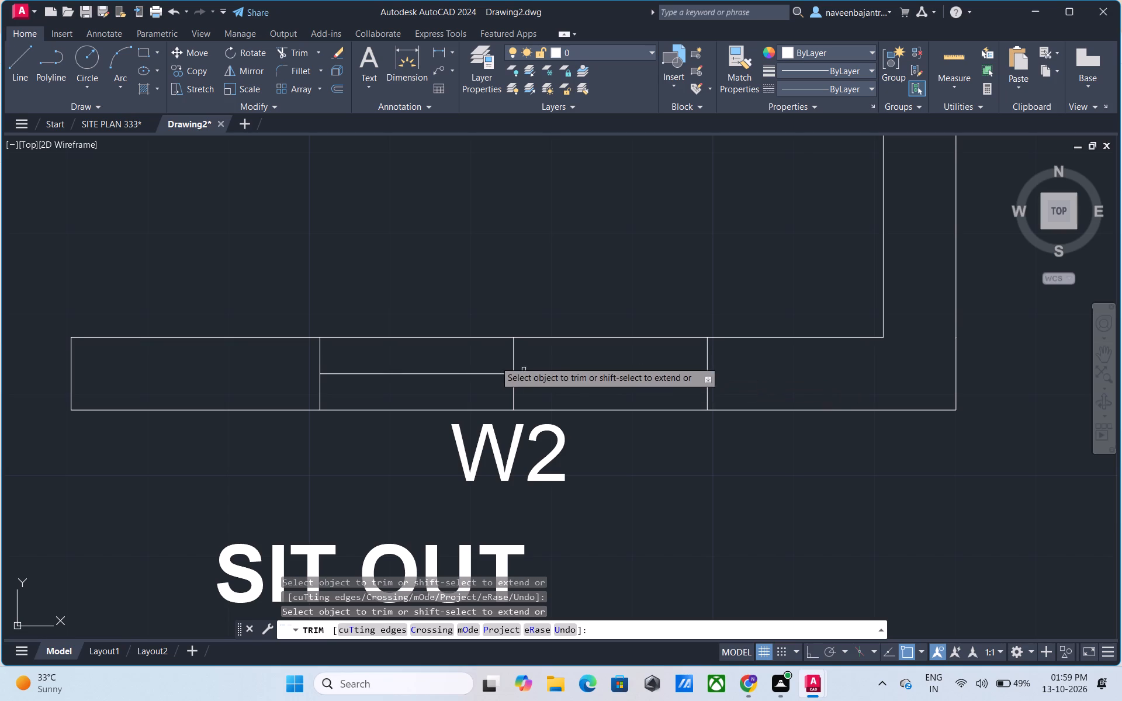
left_click(460, 337)
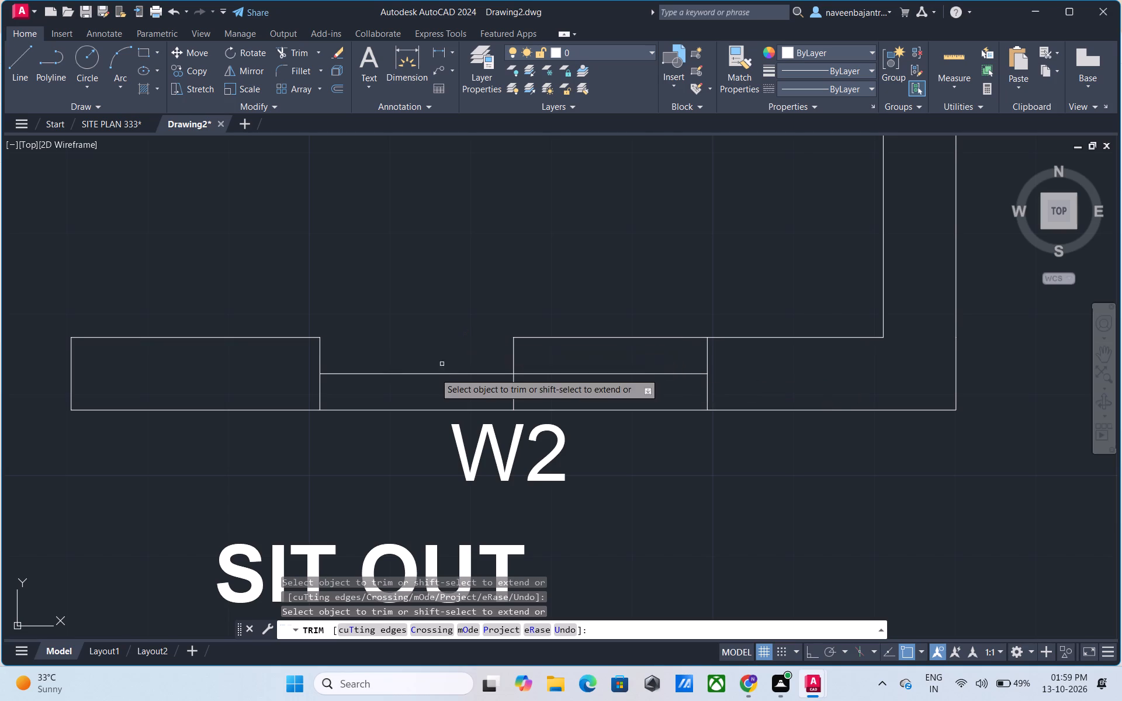
left_click(418, 410)
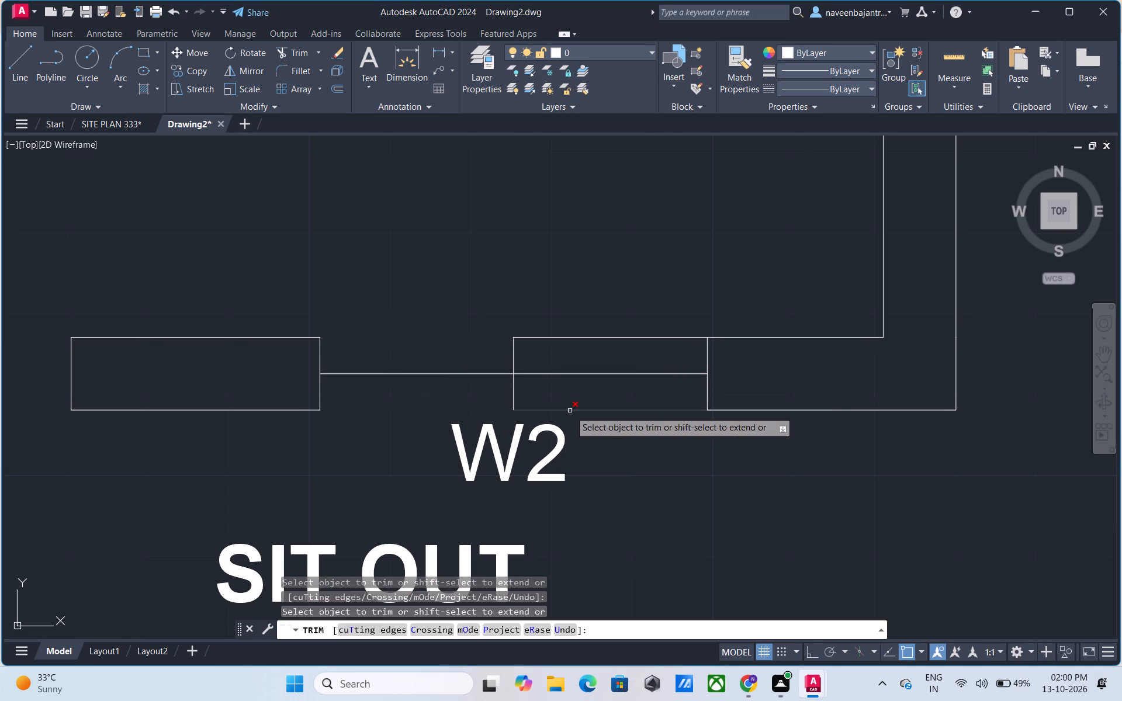
left_click(570, 411)
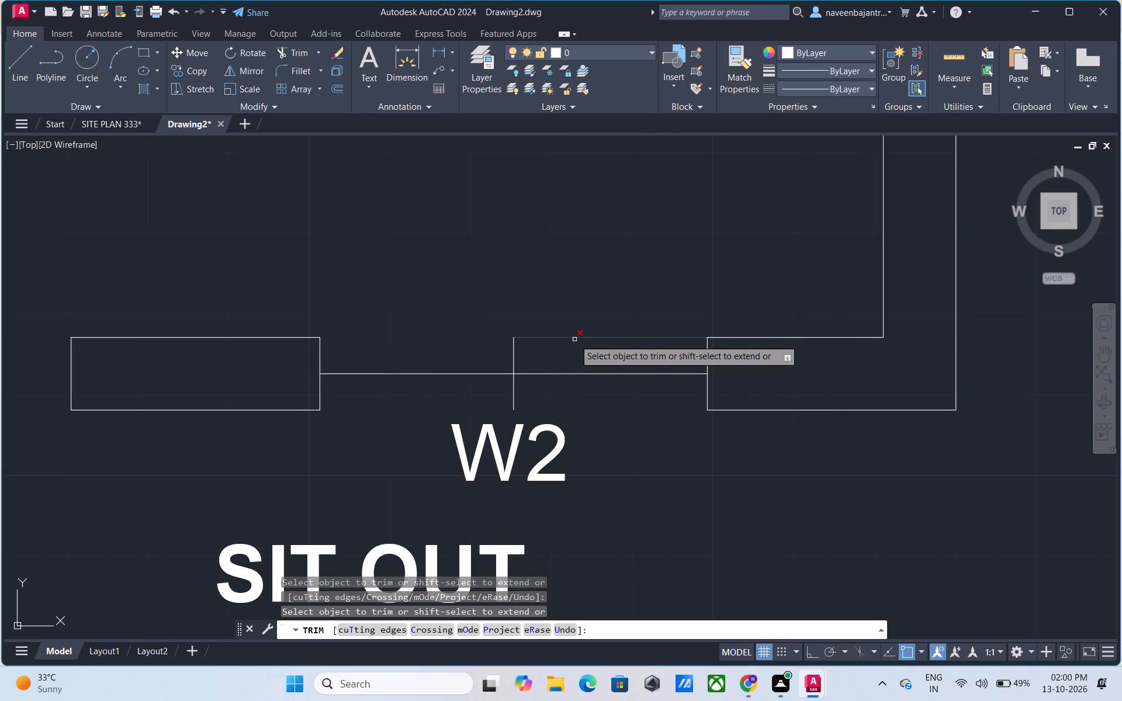
left_click(574, 339)
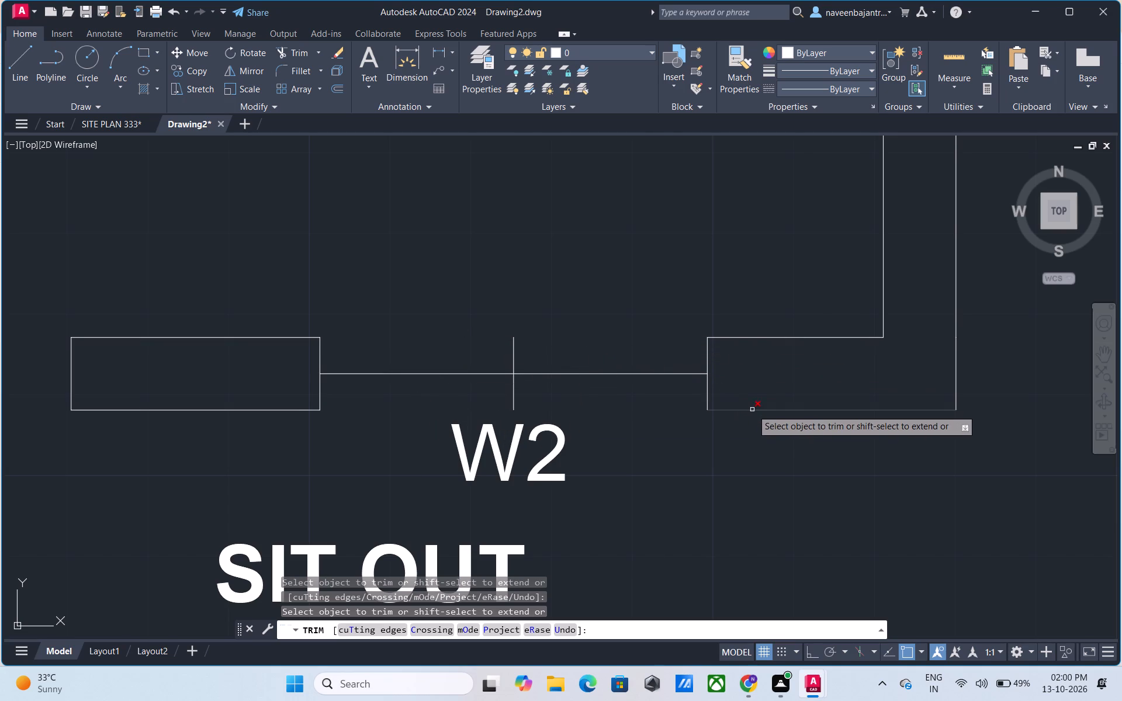
left_click(752, 410)
left_click(777, 338)
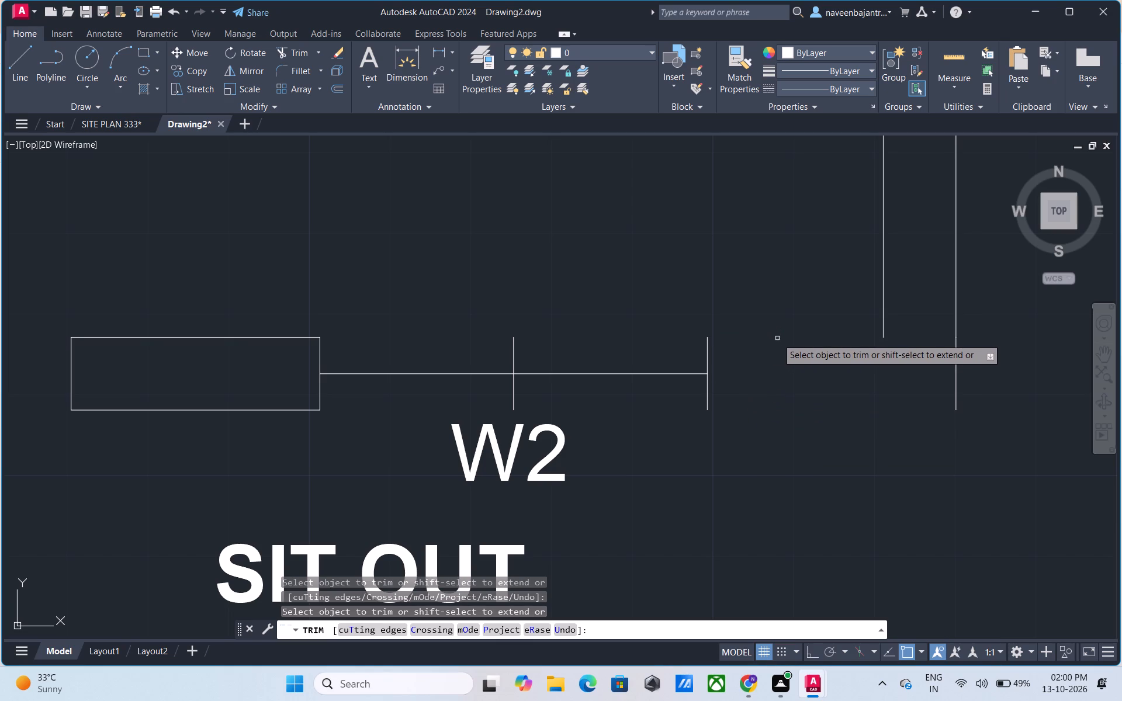
left_click(709, 349)
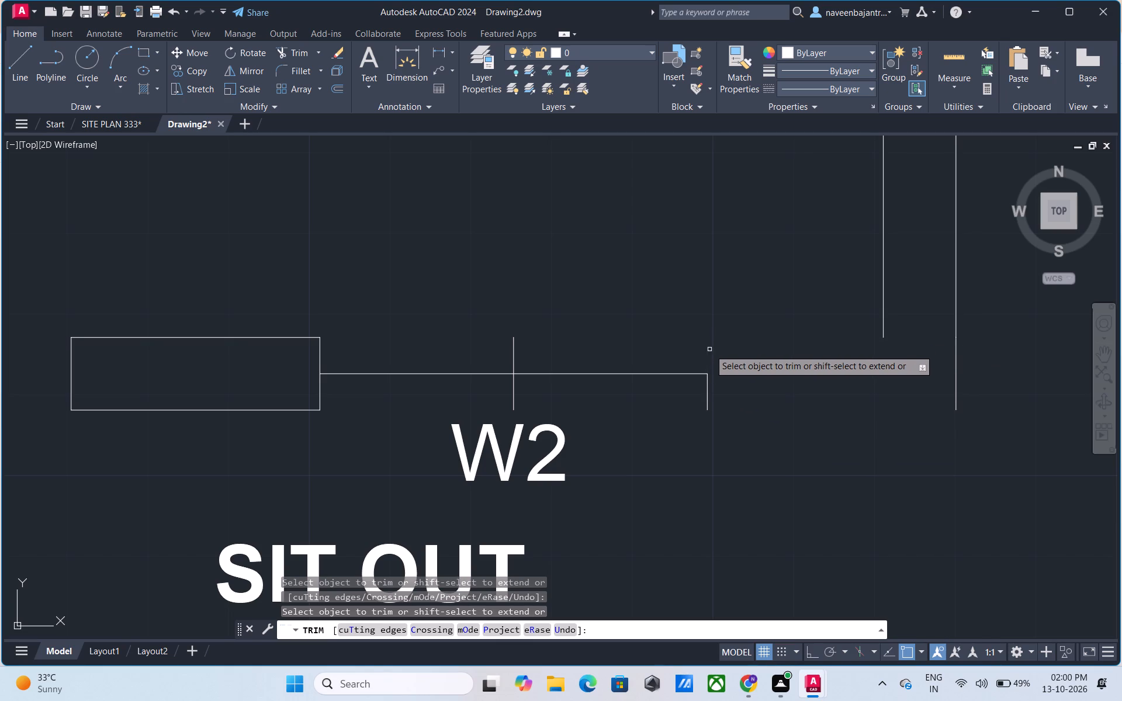
Trim away the wall segment between door D and the sit-out's window W2: both faces and the end line at the door.
left_click(230, 338)
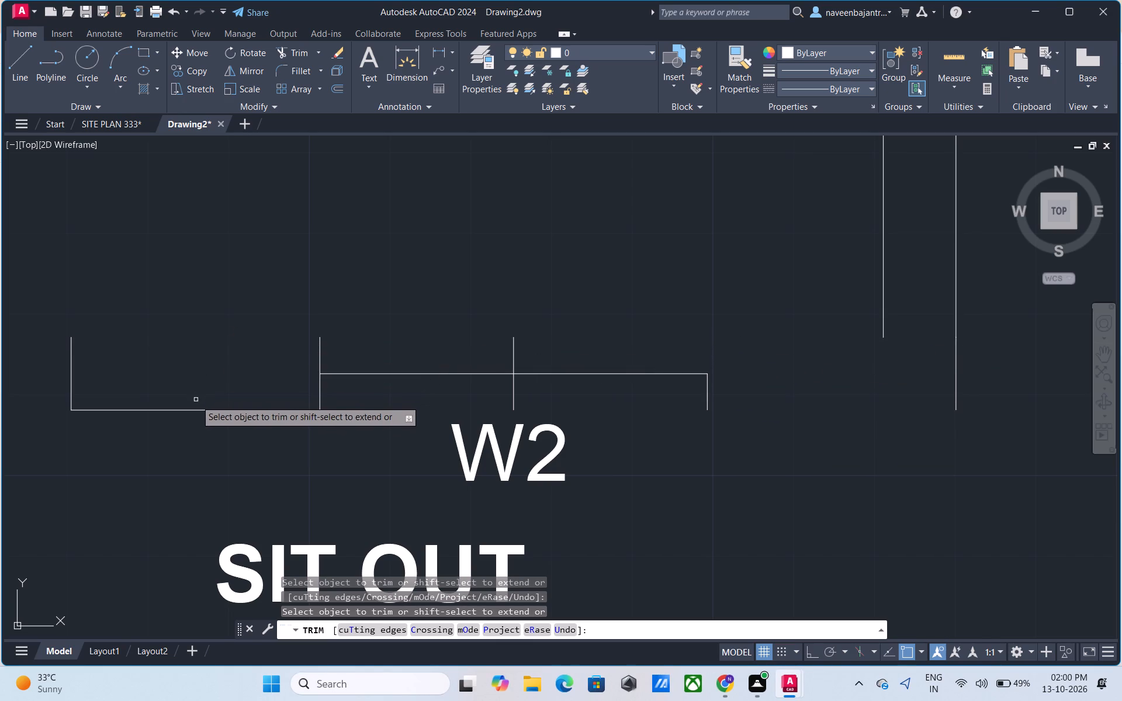
left_click(193, 411)
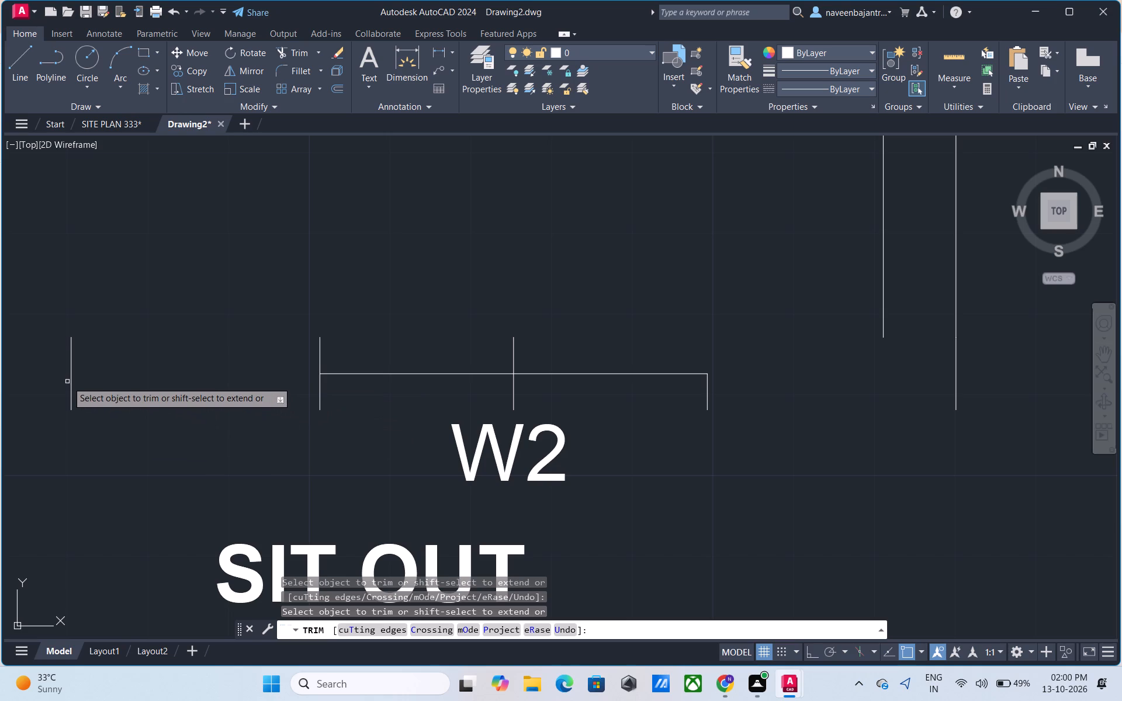
left_click(70, 376)
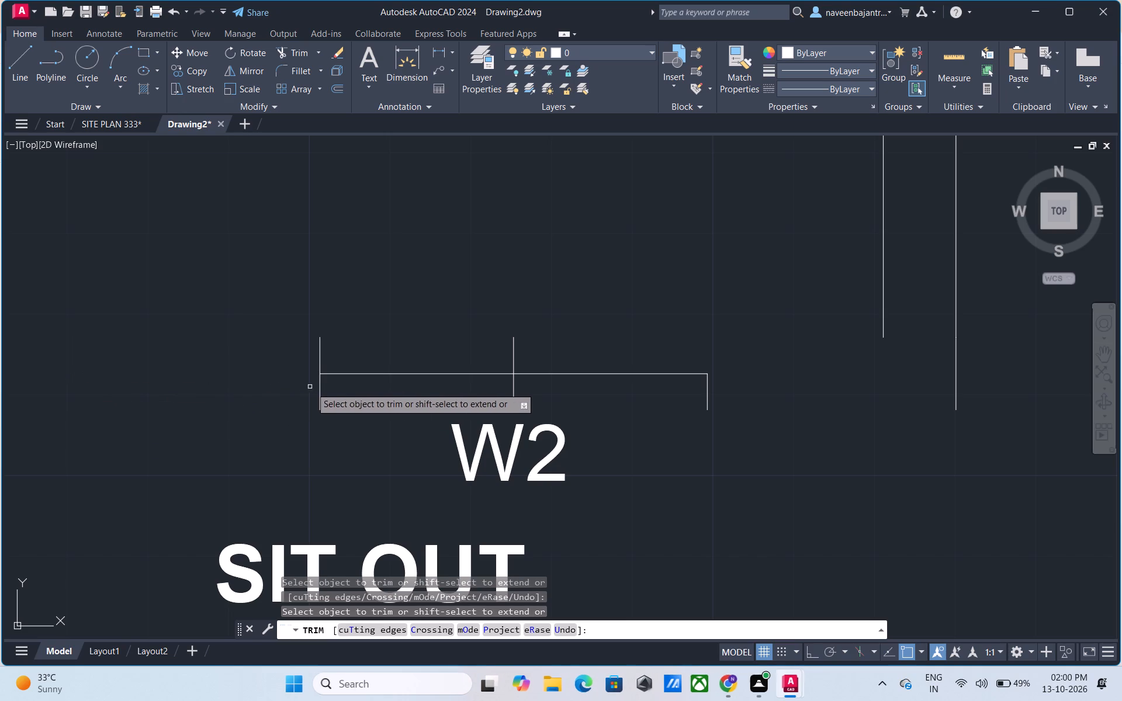
Trim away the rest of the sit-out's window W2: the west end line, centre line, middle divider and remaining east end line.
left_click(321, 387)
left_click(320, 362)
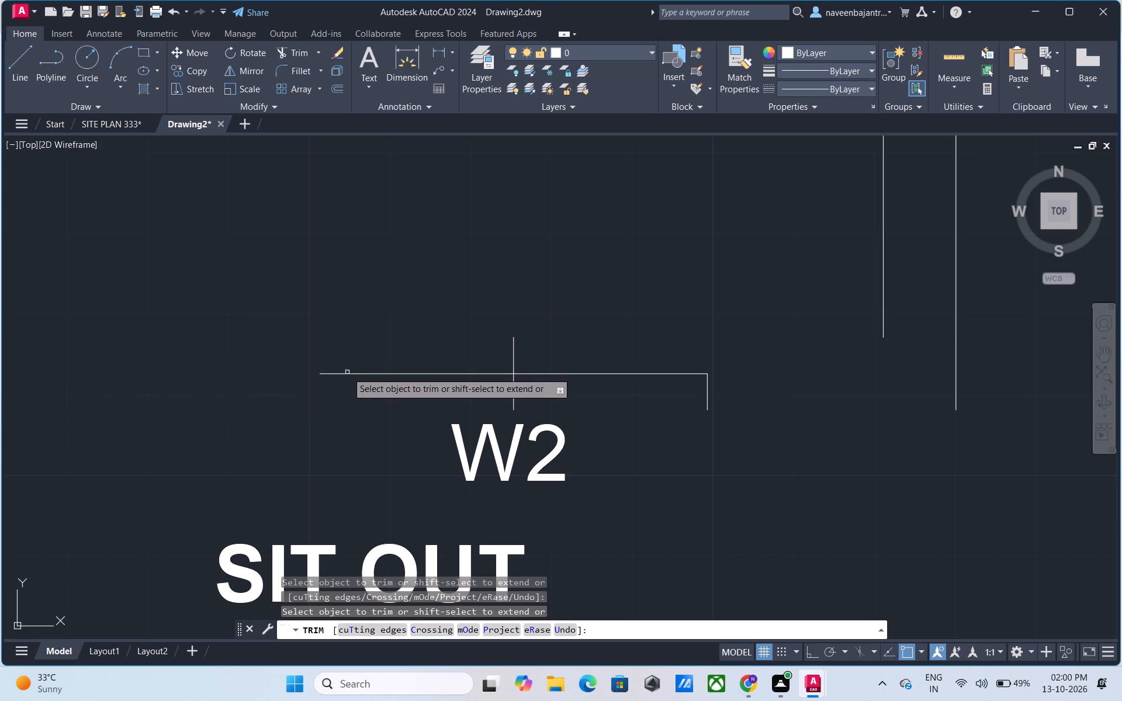
left_click(347, 373)
left_click(513, 390)
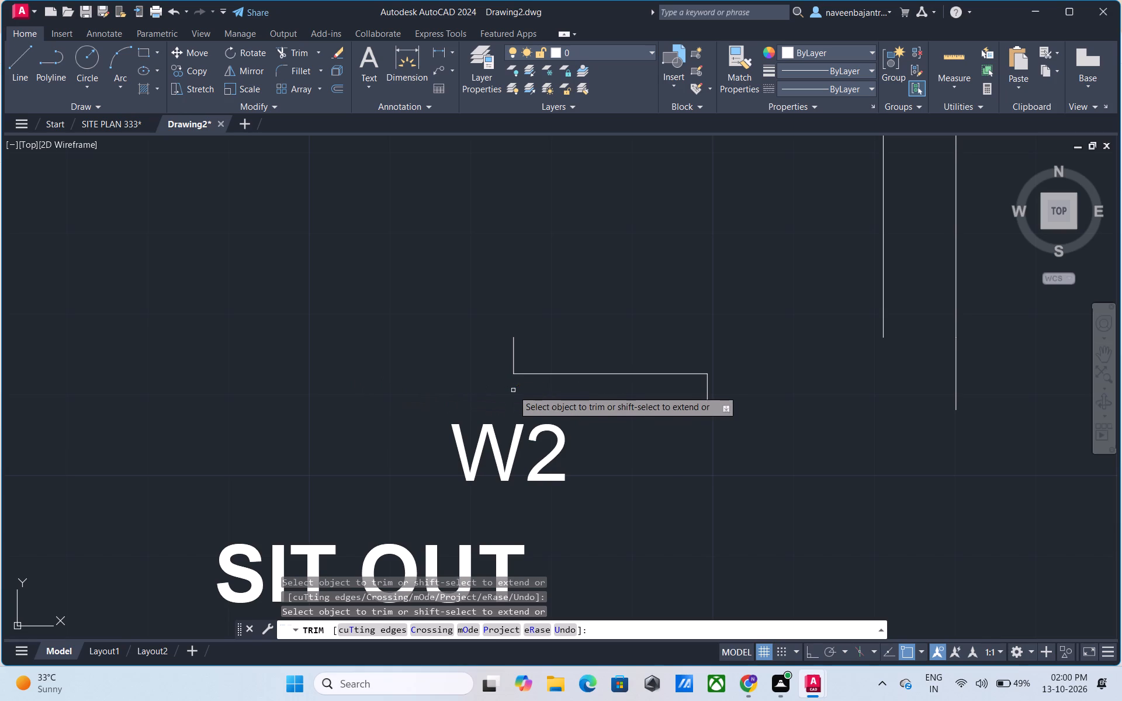
left_click(514, 365)
left_click(539, 373)
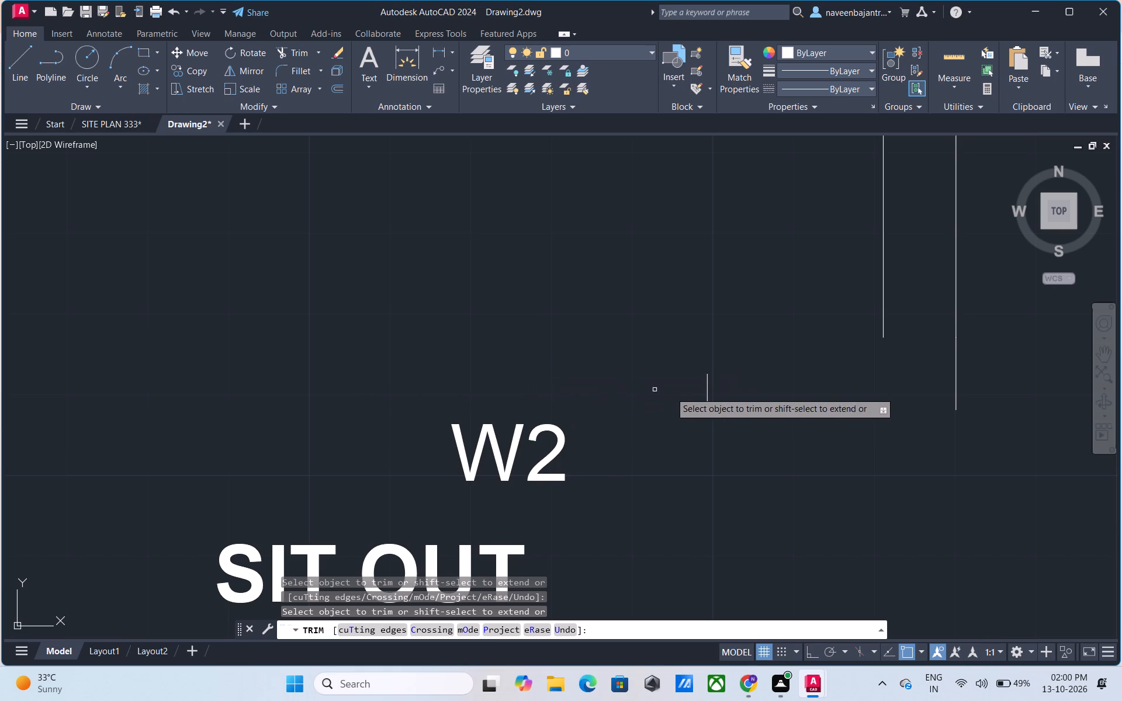
left_click(708, 393)
Trim away both faces of the east wall south of the living and dining room's window W2.
scroll(708, 393, "down", 3)
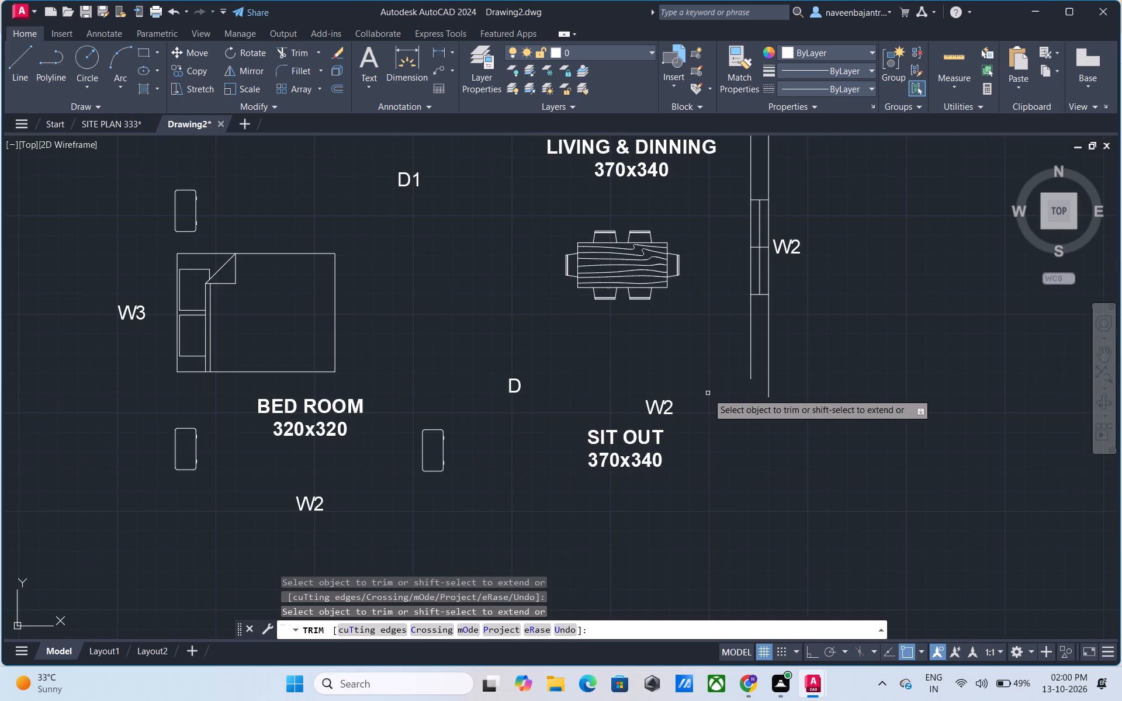
middle_click_drag(708, 393, 476, 509)
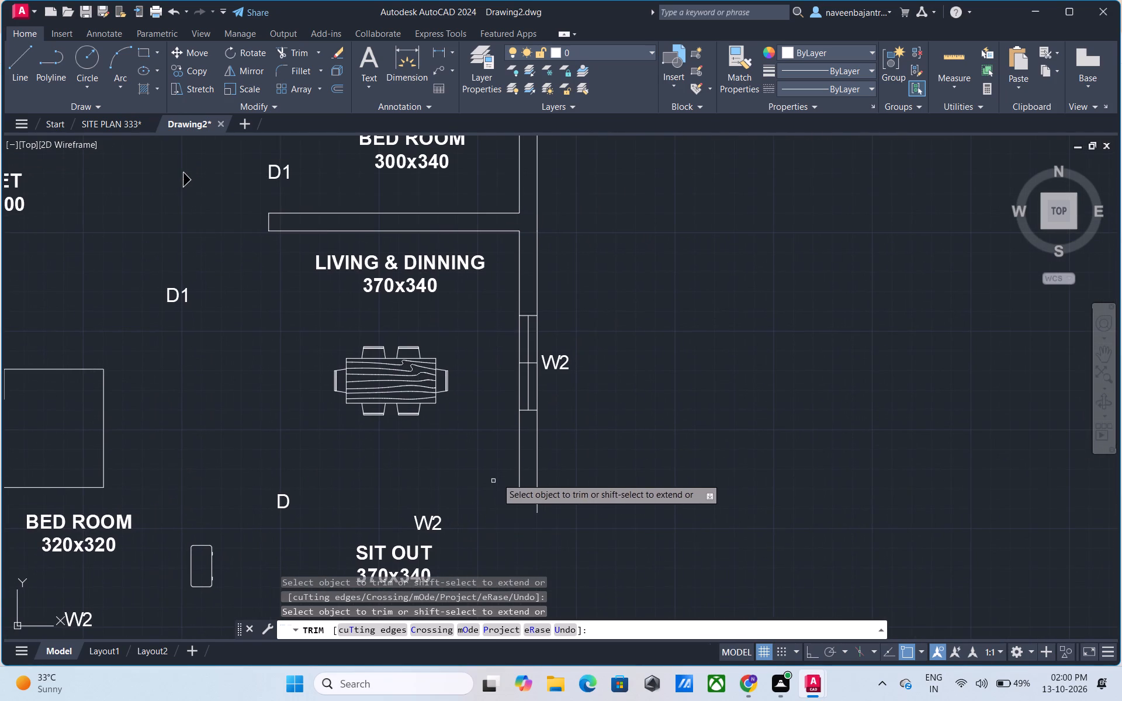
left_click(518, 438)
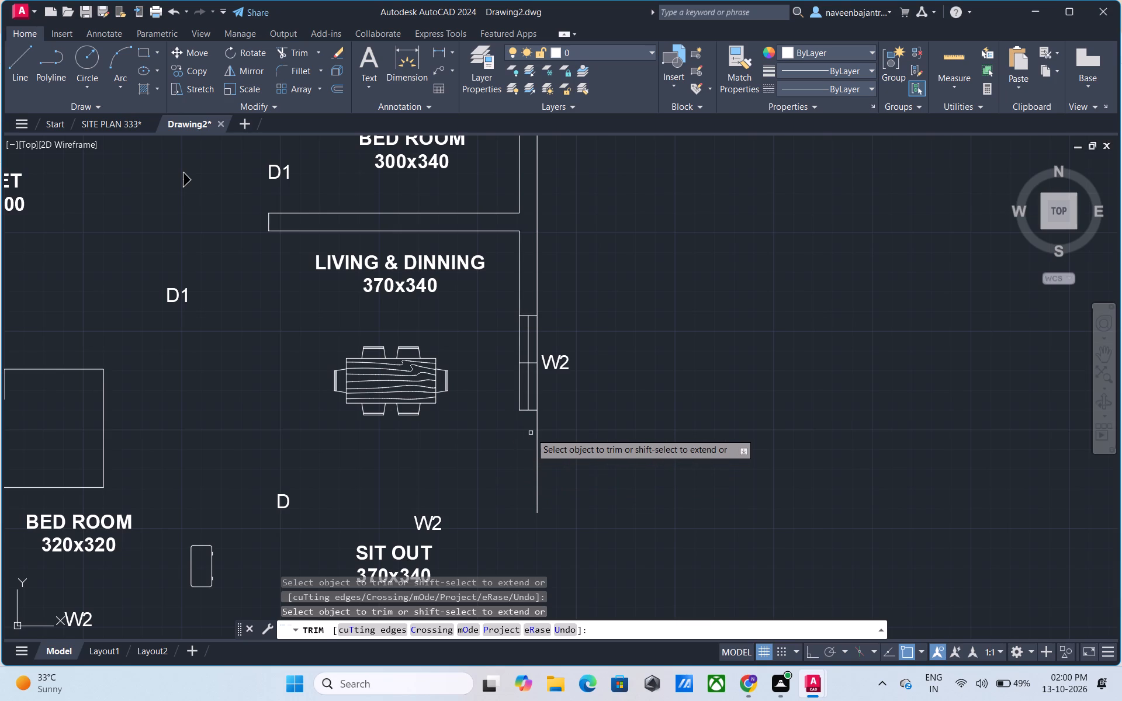
left_click(536, 433)
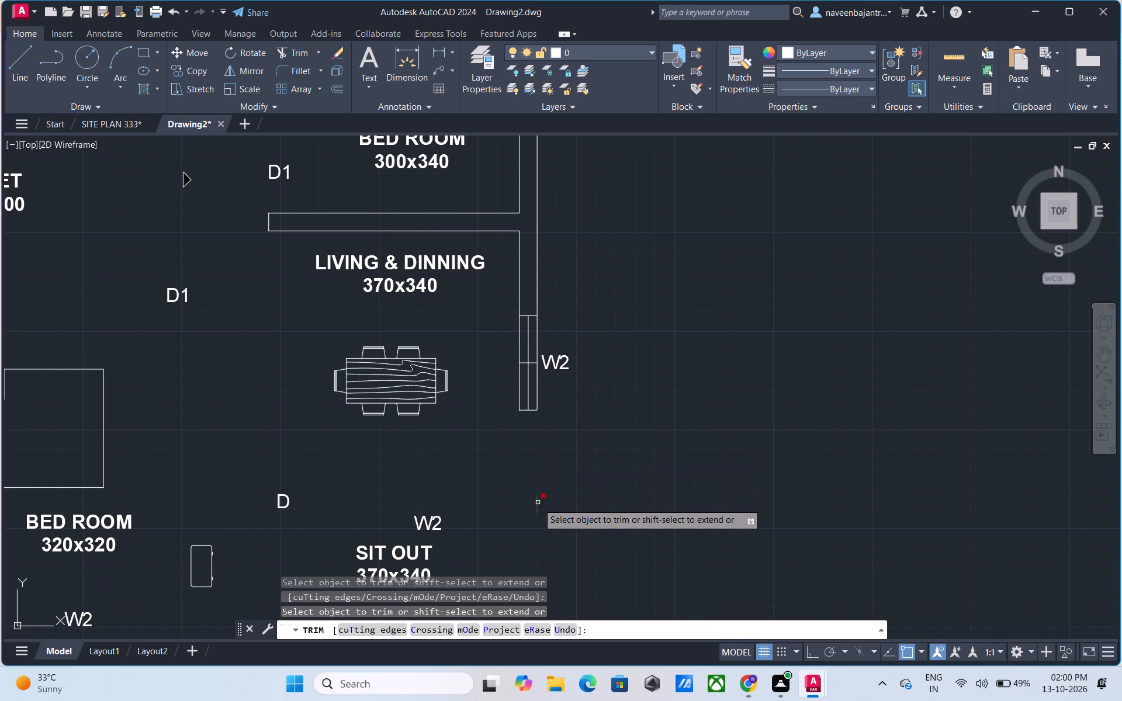
left_click(538, 503)
Trim away the living and dining room's window W2: both faces, south end line, centre line and middle divider.
scroll(534, 350, "up", 2)
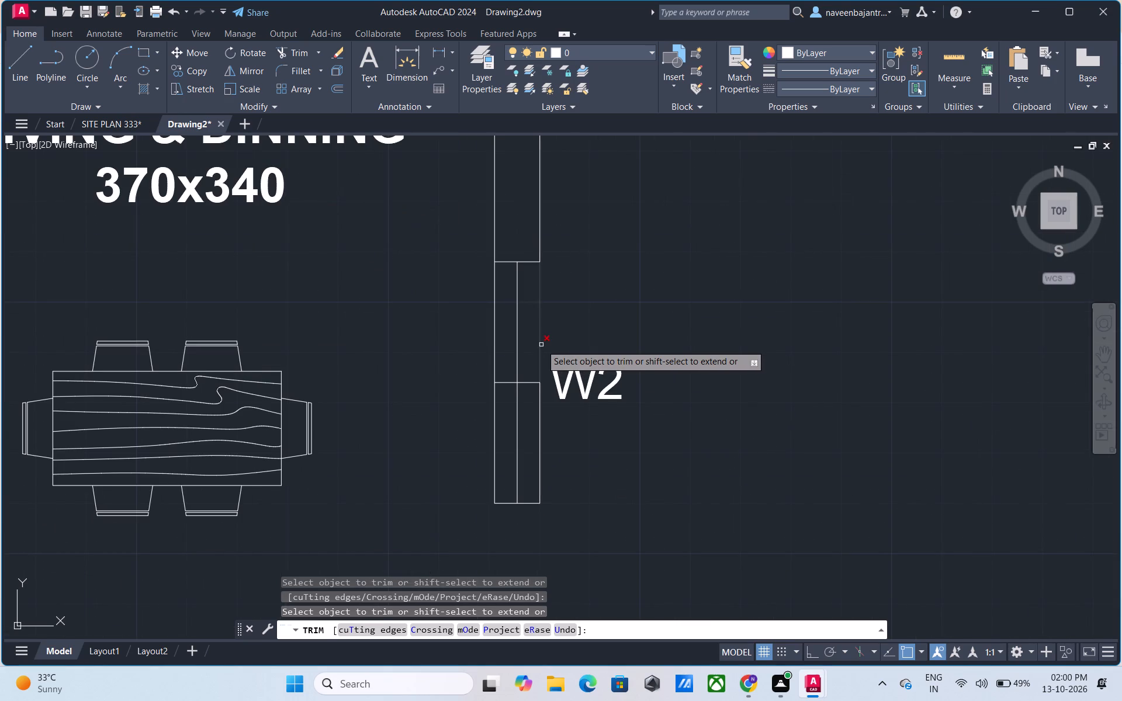
left_click(541, 345)
left_click(496, 344)
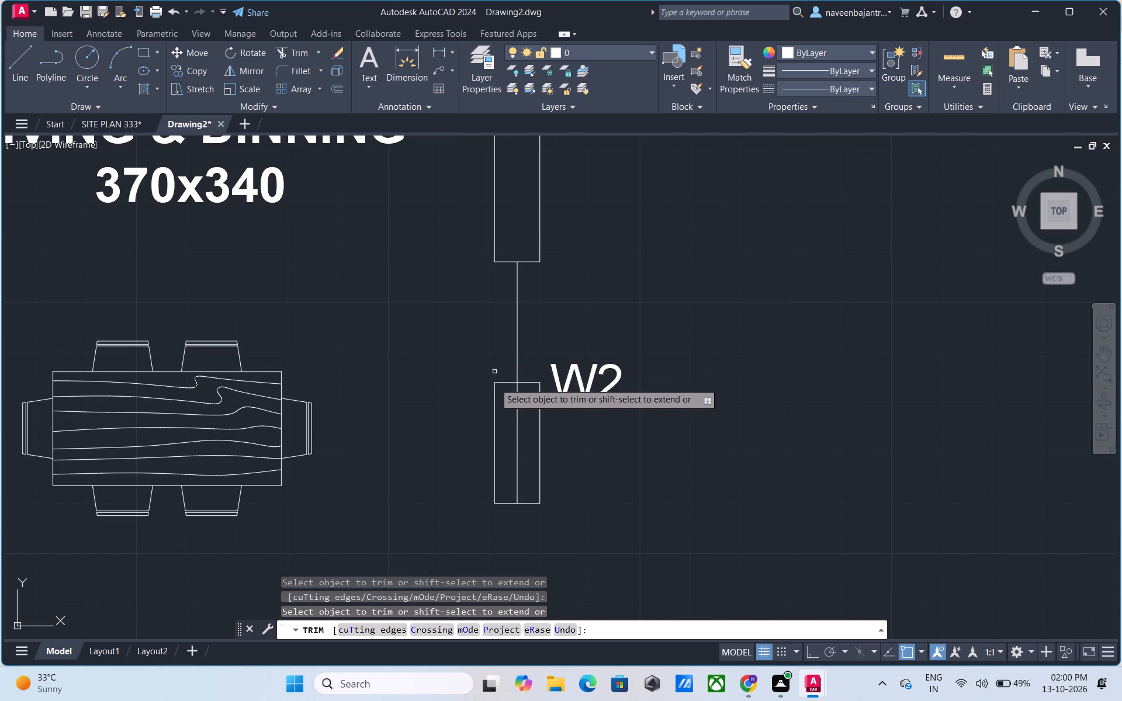
left_click(494, 407)
left_click(539, 424)
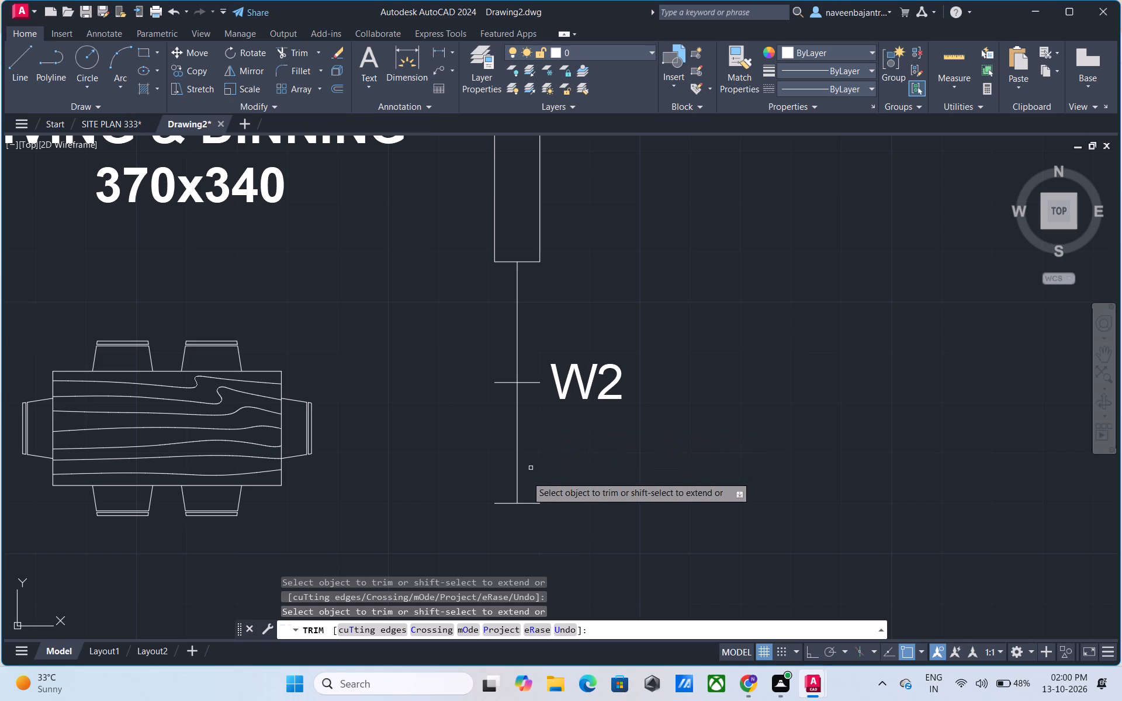
left_click(529, 503)
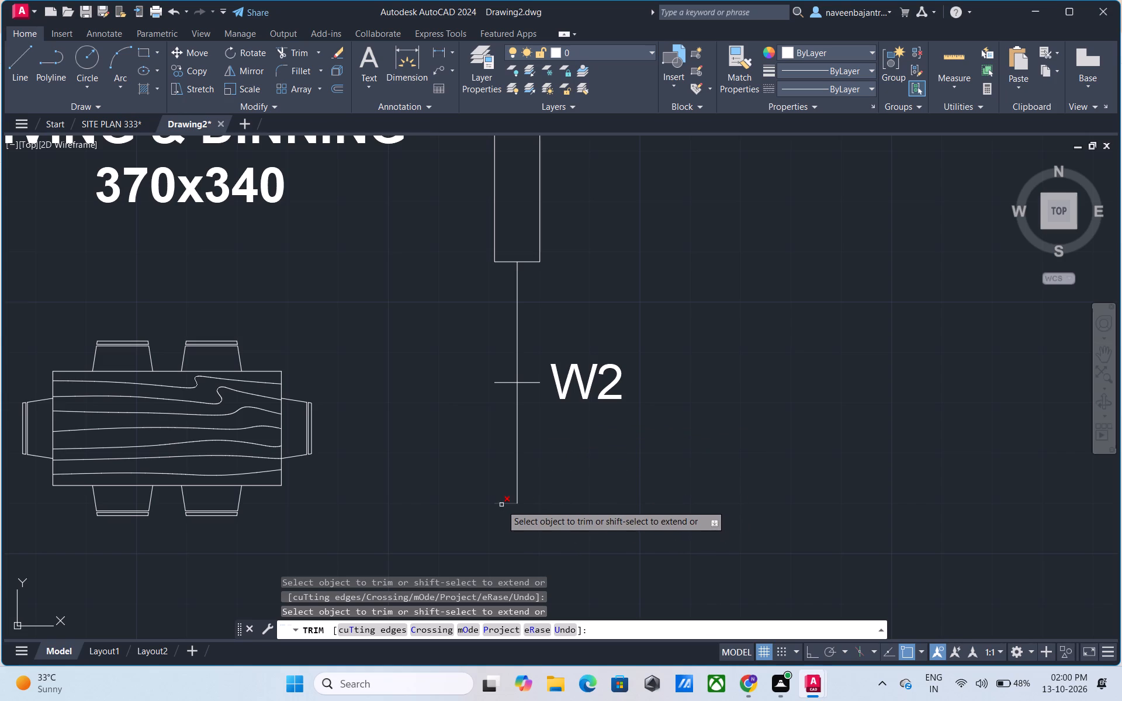
left_click(501, 505)
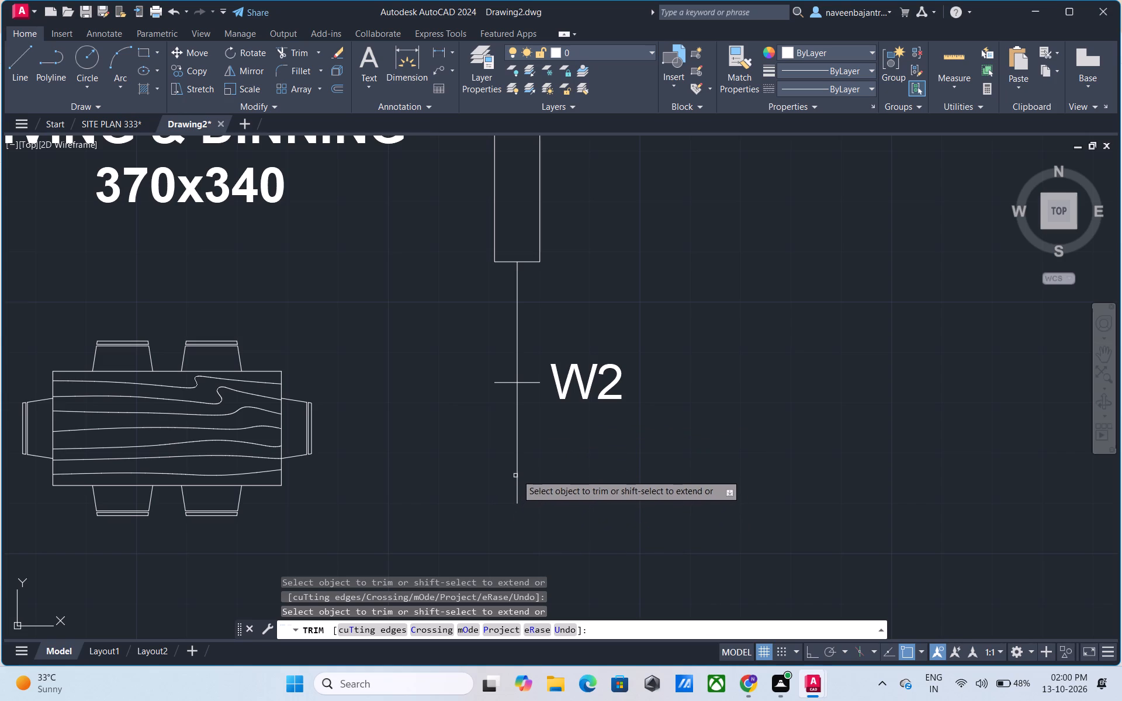
left_click(517, 473)
left_click(500, 383)
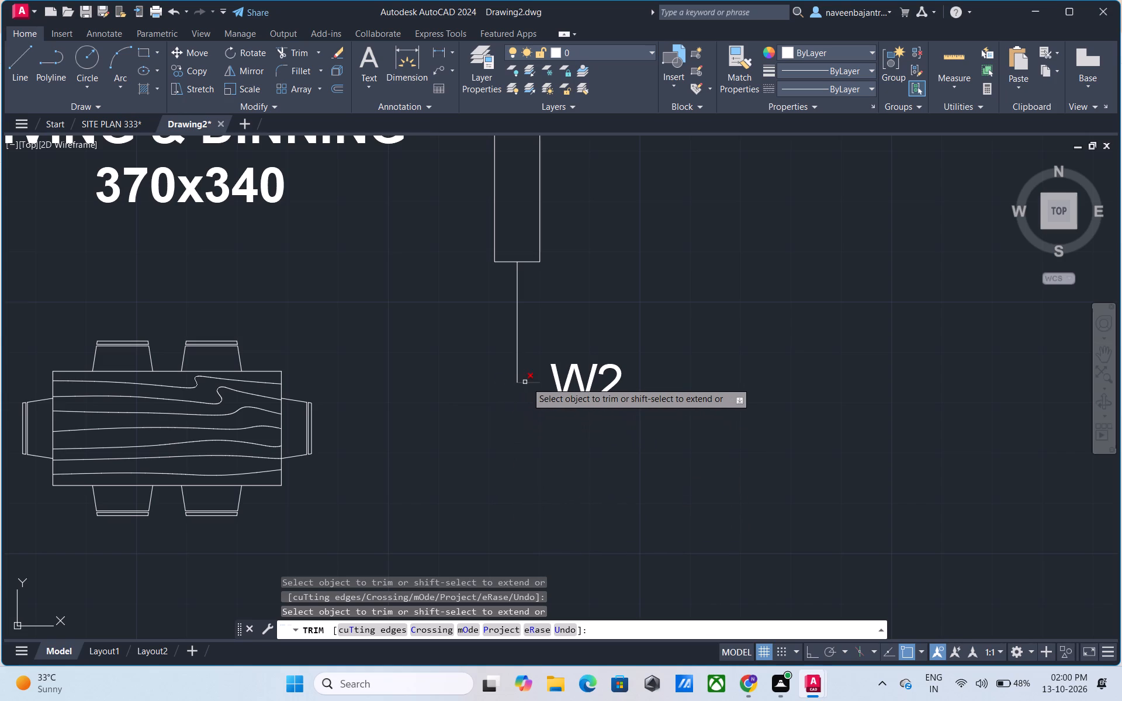
left_click(529, 382)
left_click(517, 369)
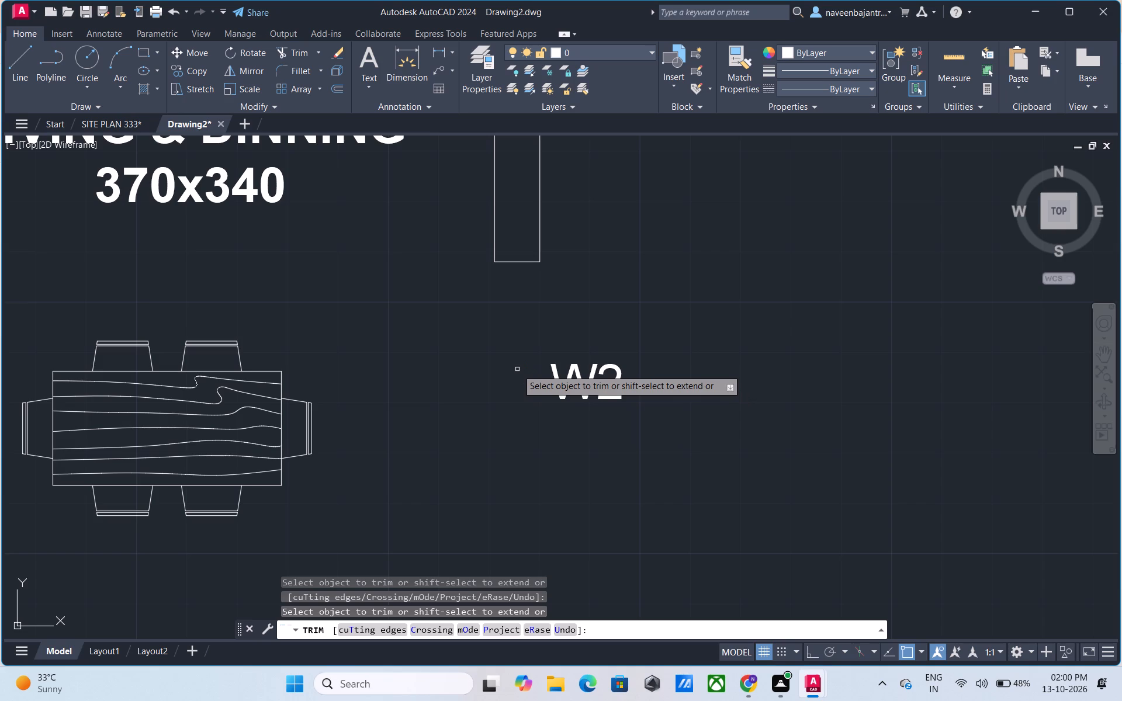
Trim away the east wall between windows W2 and W3, together with the partition between the 300x340 bedroom and the living and dining room.
middle_click_drag(514, 321, 420, 528)
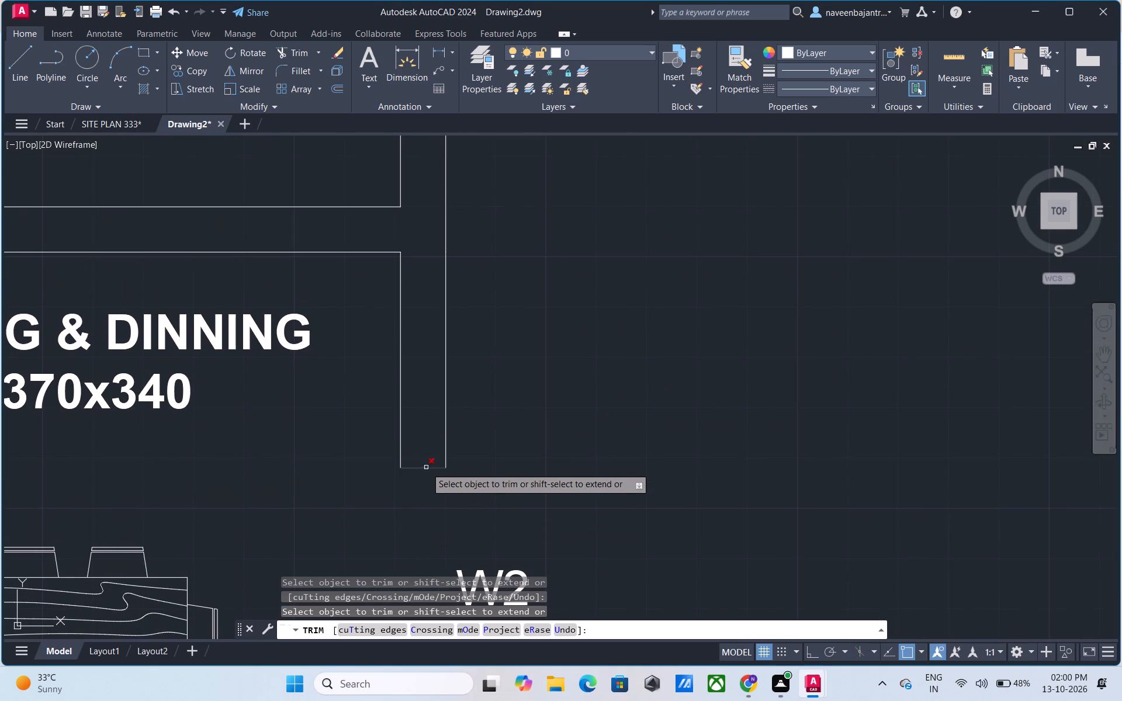
left_click(426, 467)
left_click(401, 430)
scroll(404, 426, "down", 1)
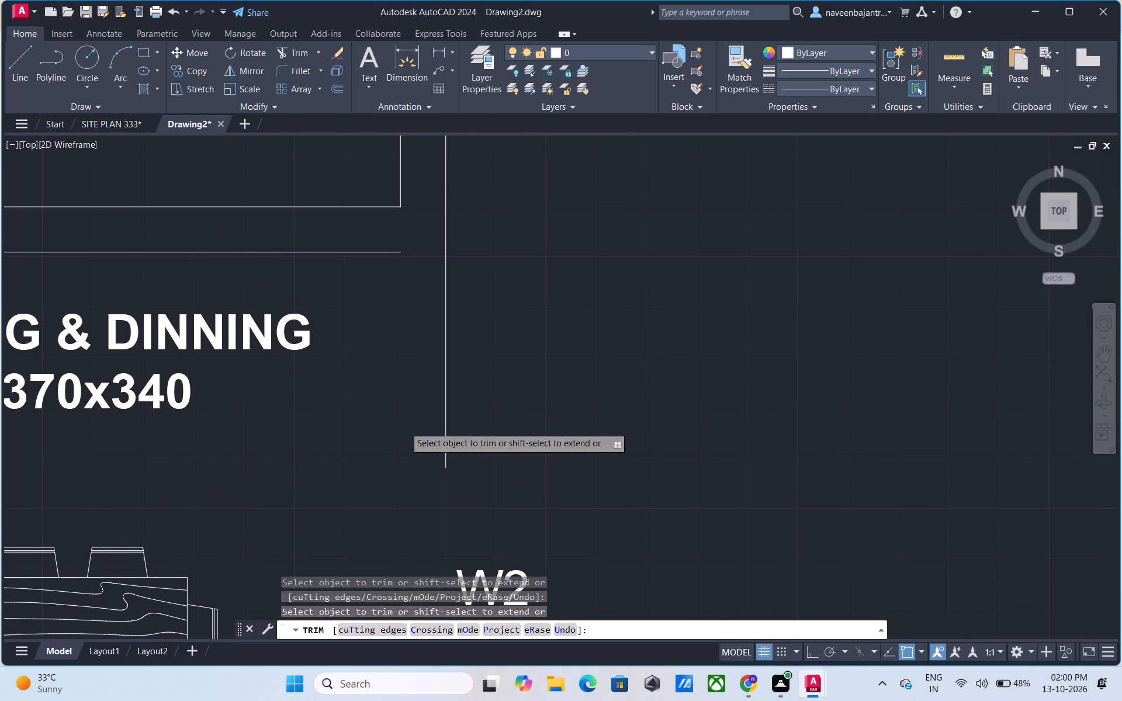
scroll(404, 426, "down", 1)
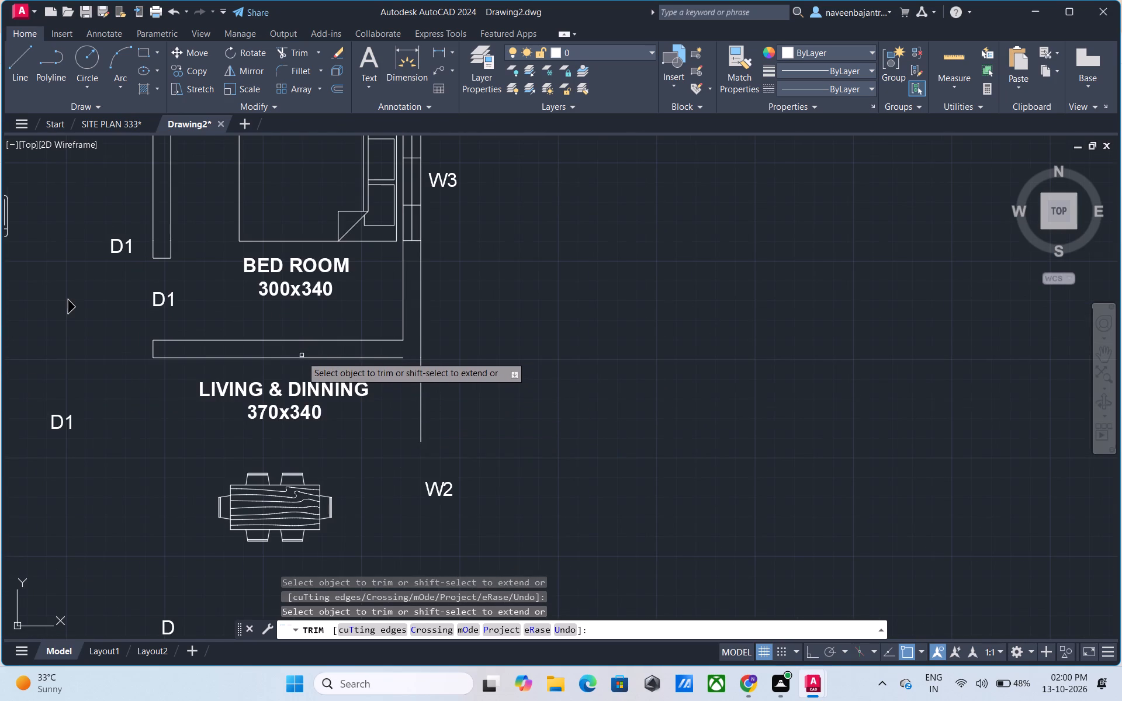
left_click(302, 357)
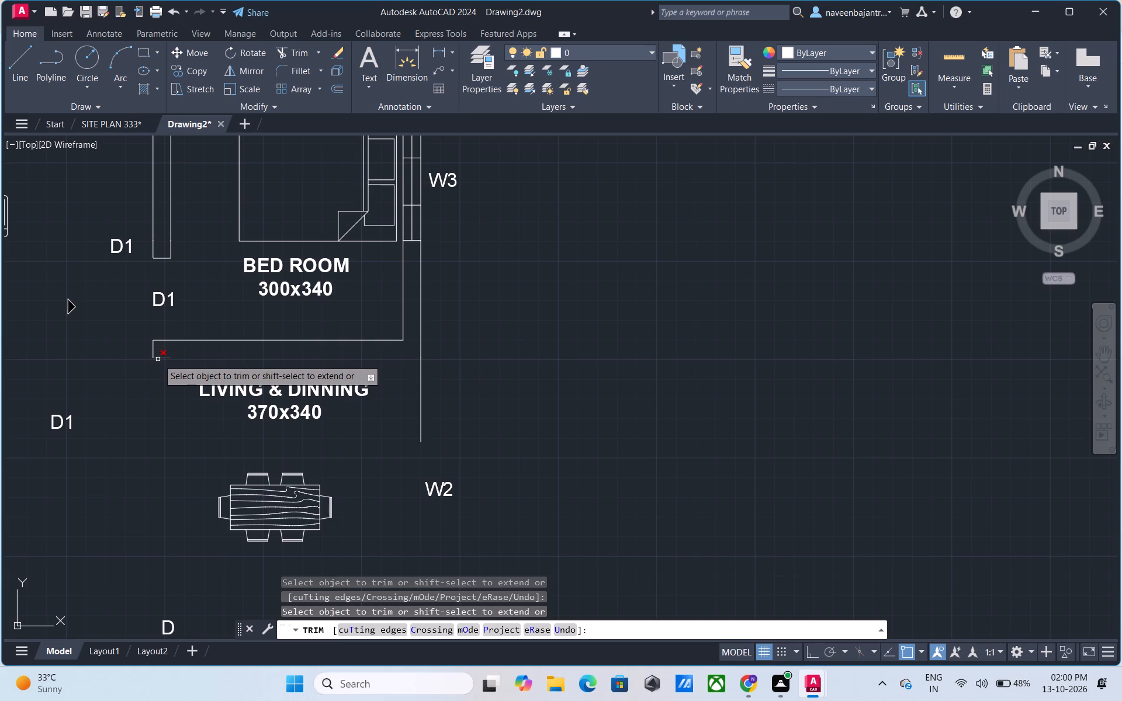
left_click(158, 359)
left_click(155, 354)
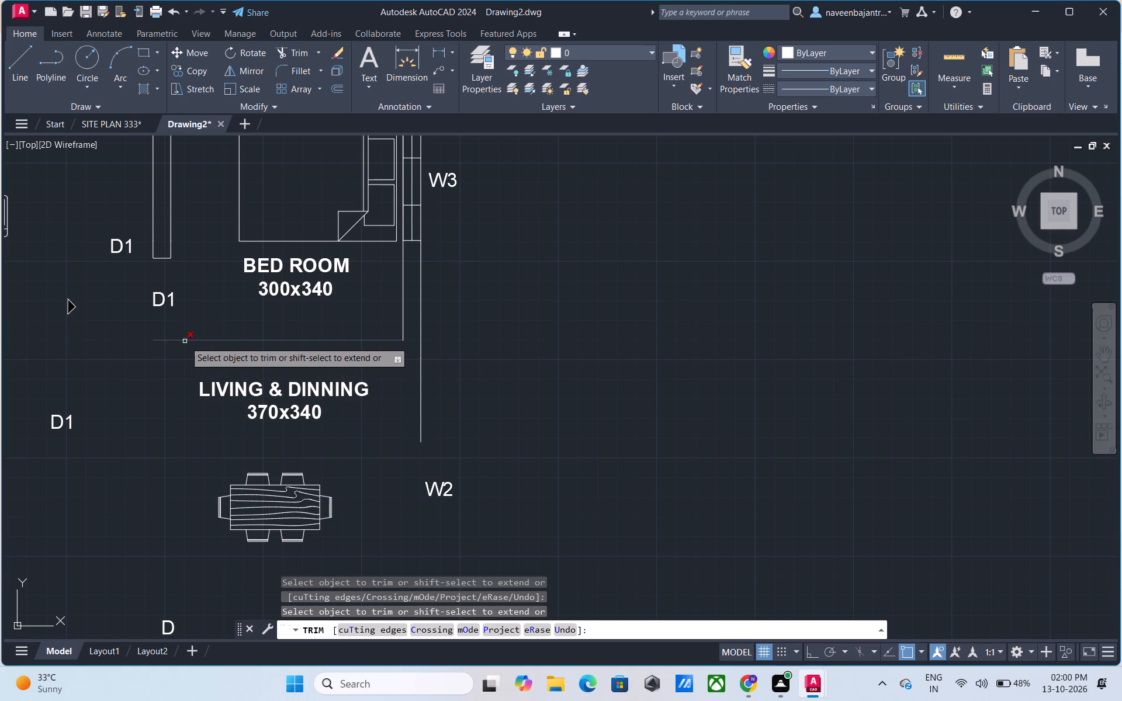
left_click(185, 341)
left_click(420, 376)
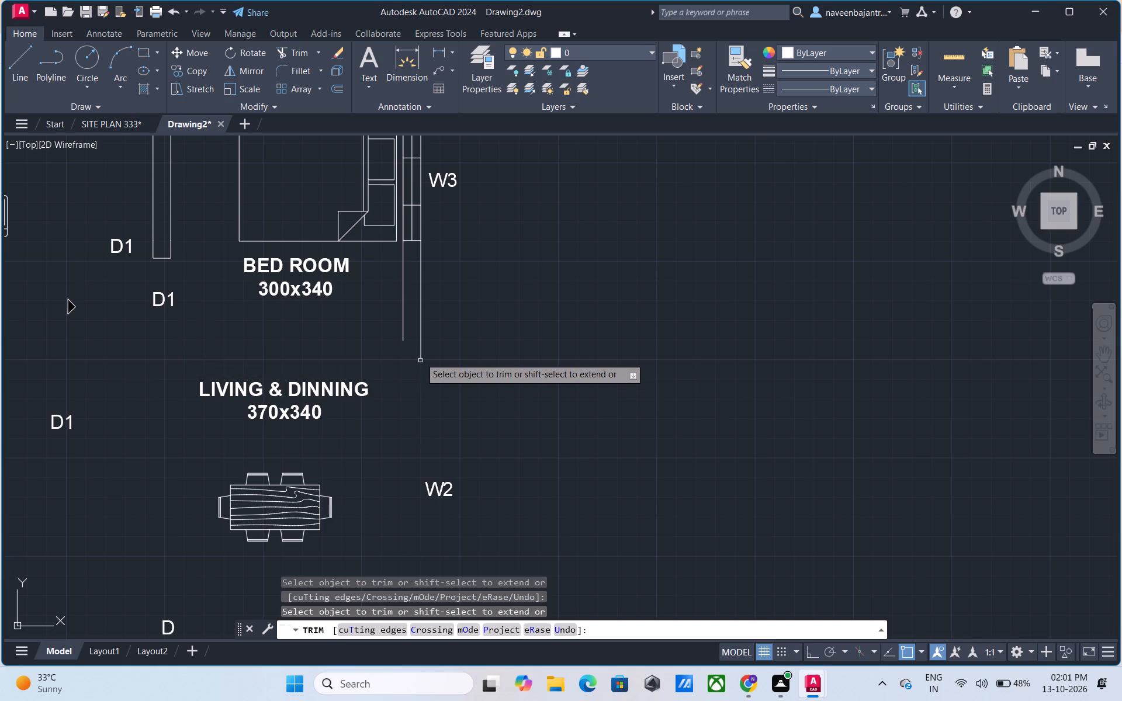
left_click(420, 352)
left_click(403, 331)
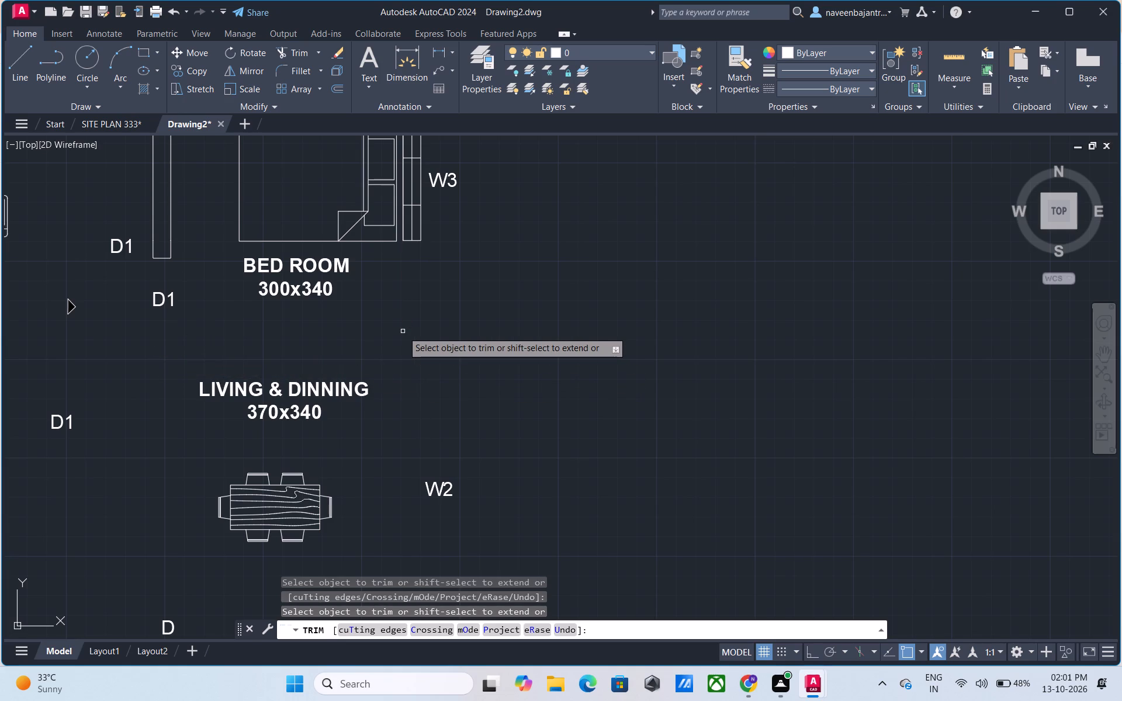
Trim away the inner and outer faces of all three panes of window W3 beside the 300x340 bedroom.
scroll(407, 334, "down", 2)
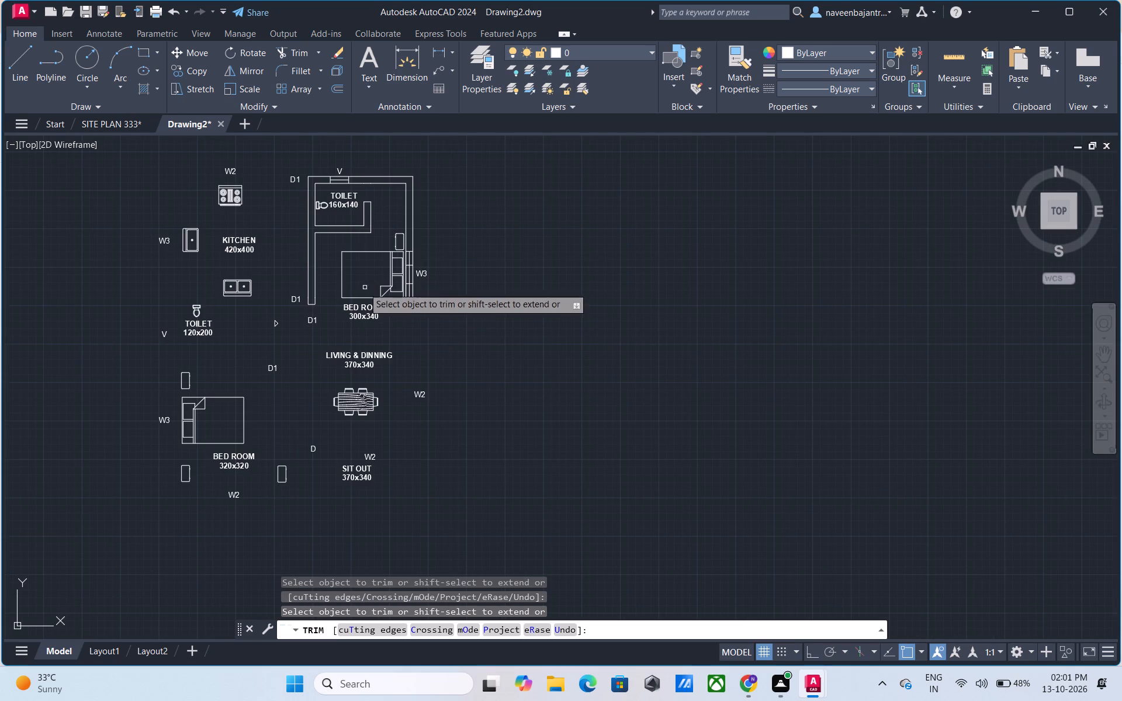
middle_click_drag(363, 287, 455, 375)
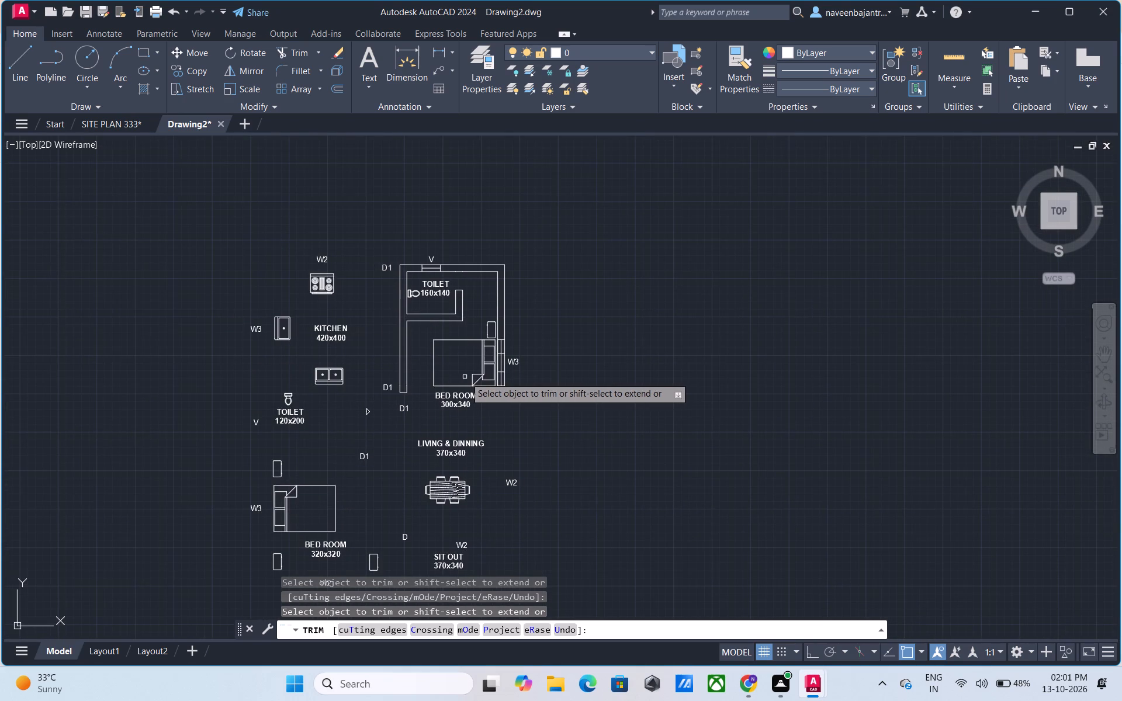
scroll(466, 377, "up", 2)
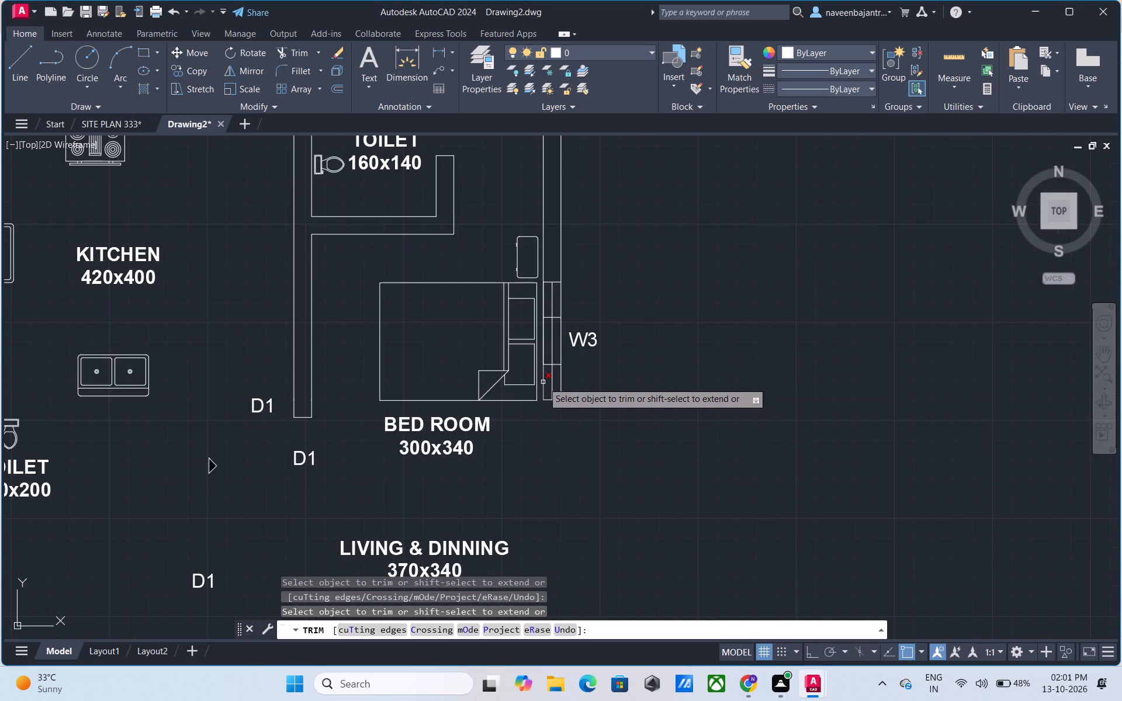
left_click(543, 382)
left_click(560, 378)
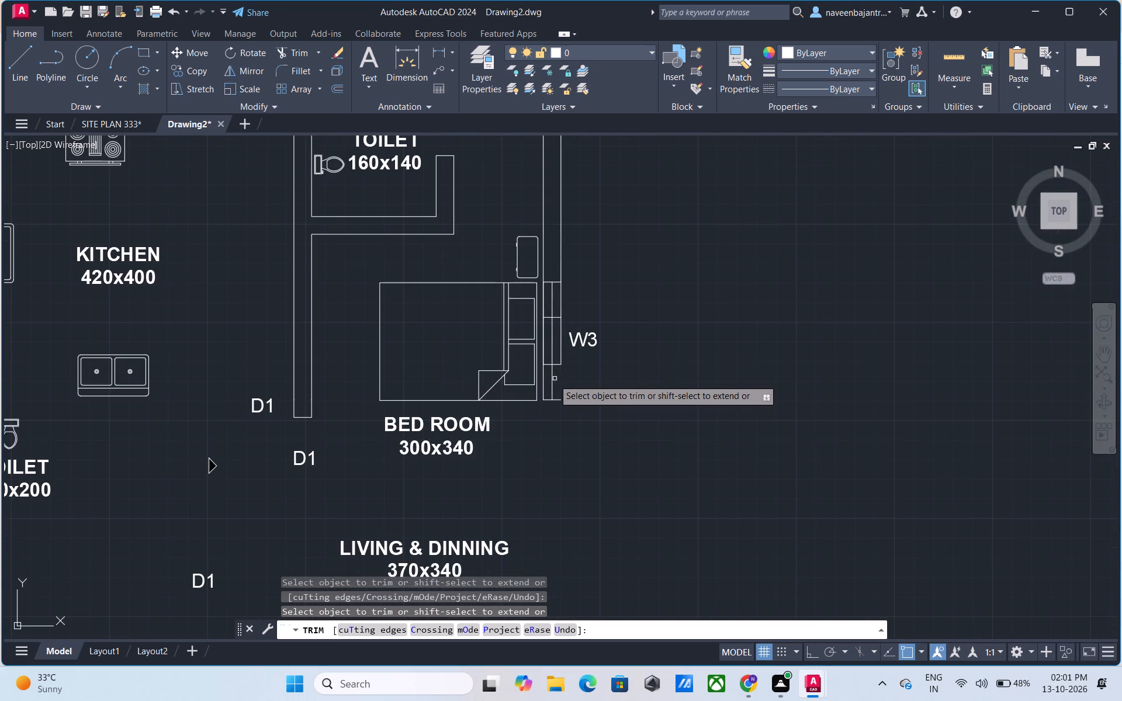
left_click(543, 385)
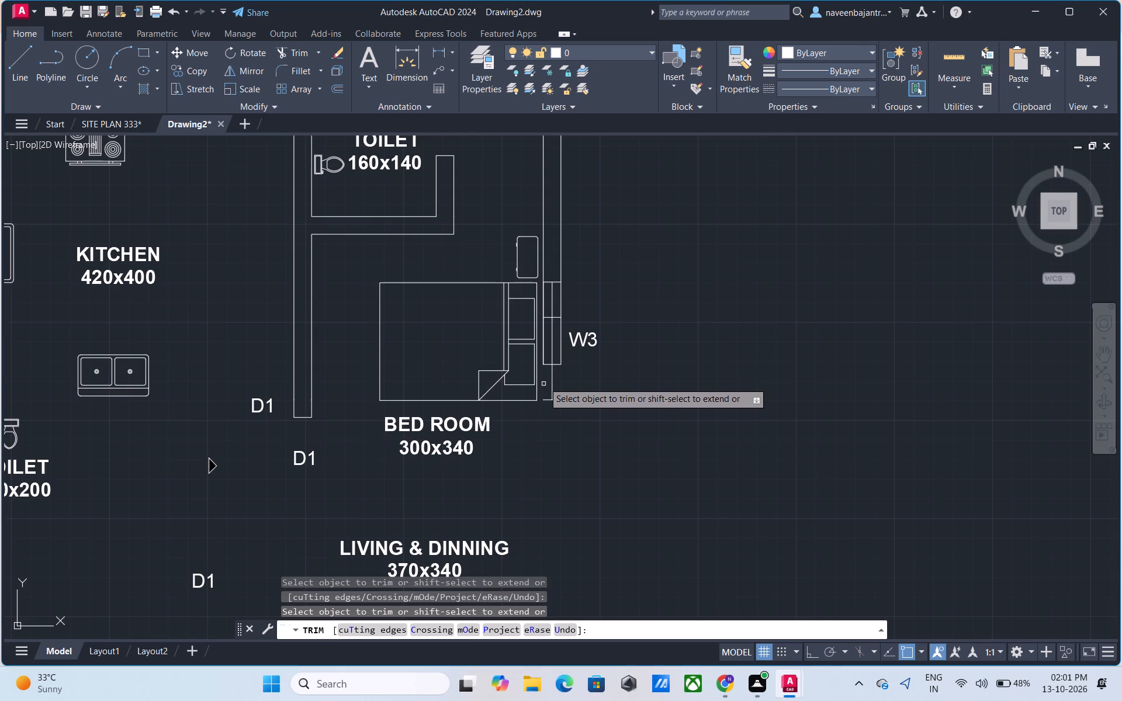
left_click(542, 352)
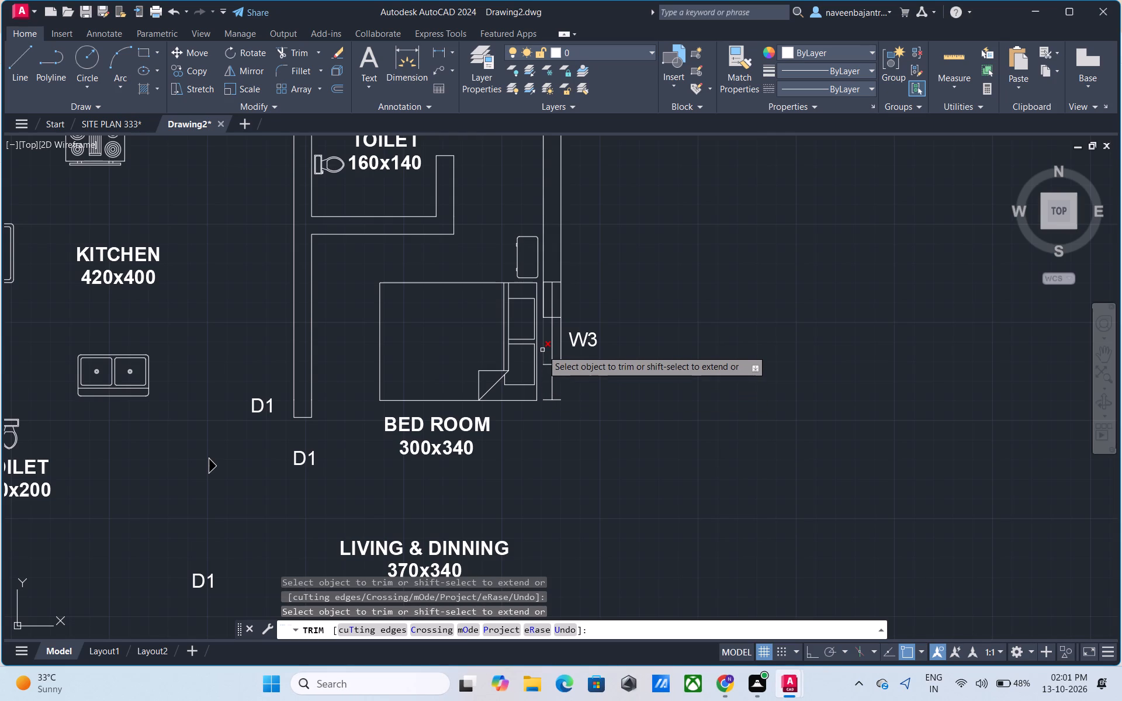
left_click(542, 350)
left_click(562, 345)
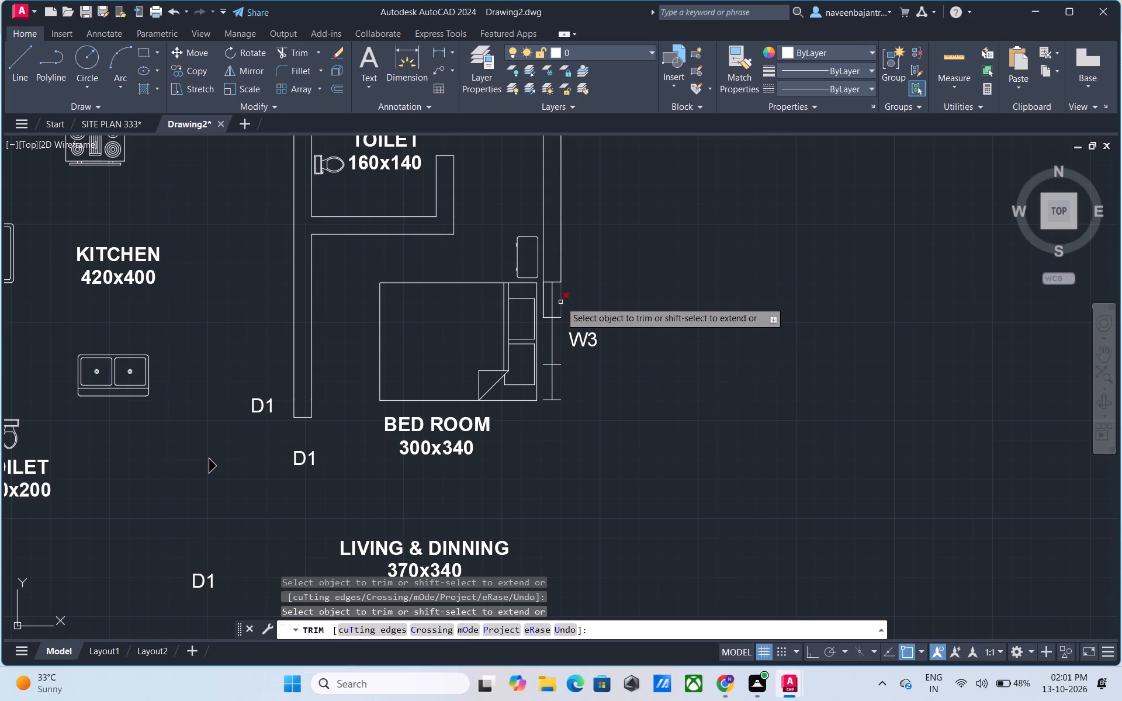
left_click(560, 301)
left_click(543, 301)
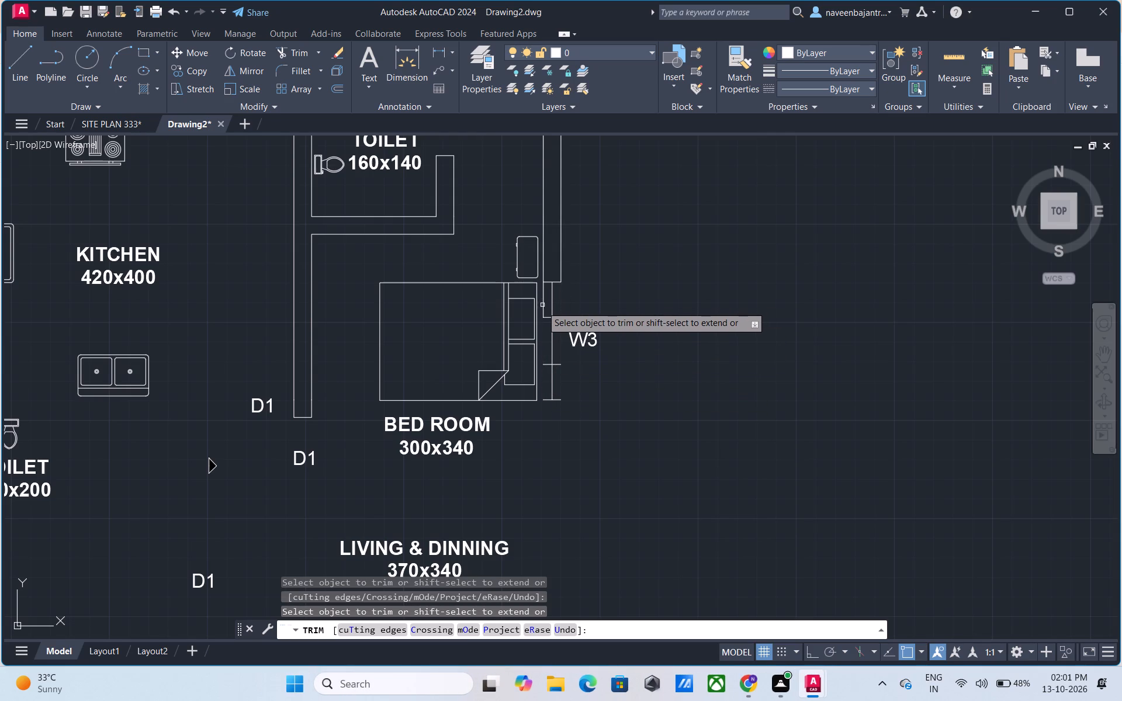
left_click(542, 306)
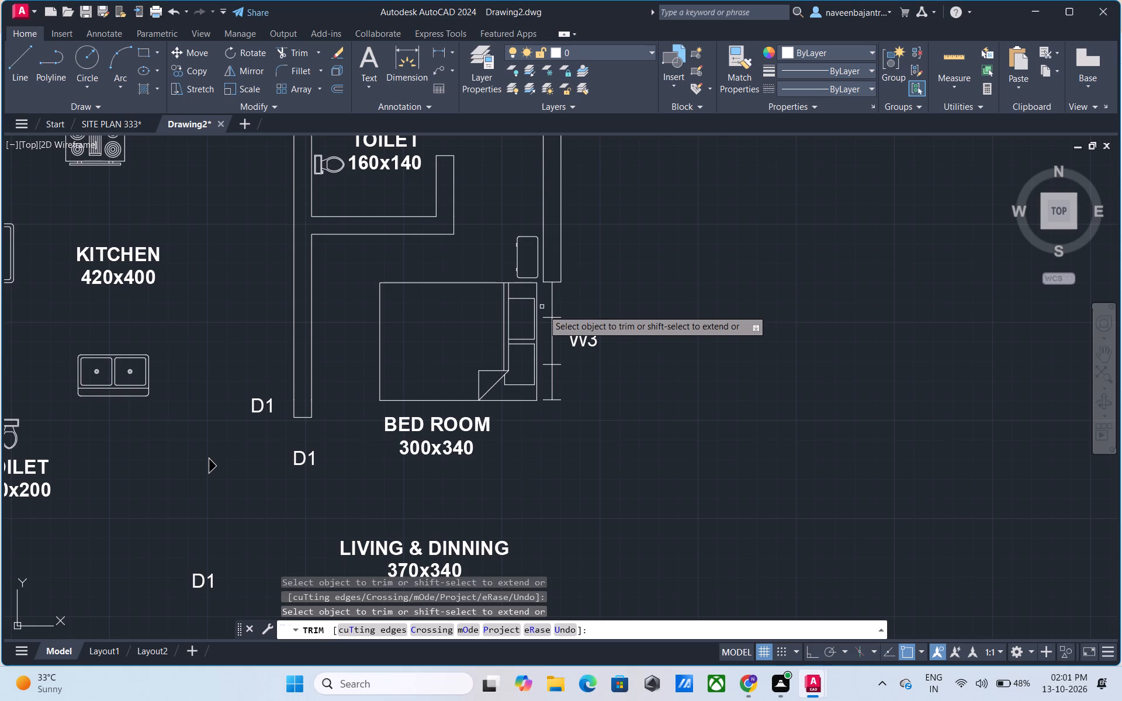
Trim away the rest of the 300x340 bedroom's window W3: the south end line, both dividers and the centre line.
left_click(558, 400)
left_click(549, 401)
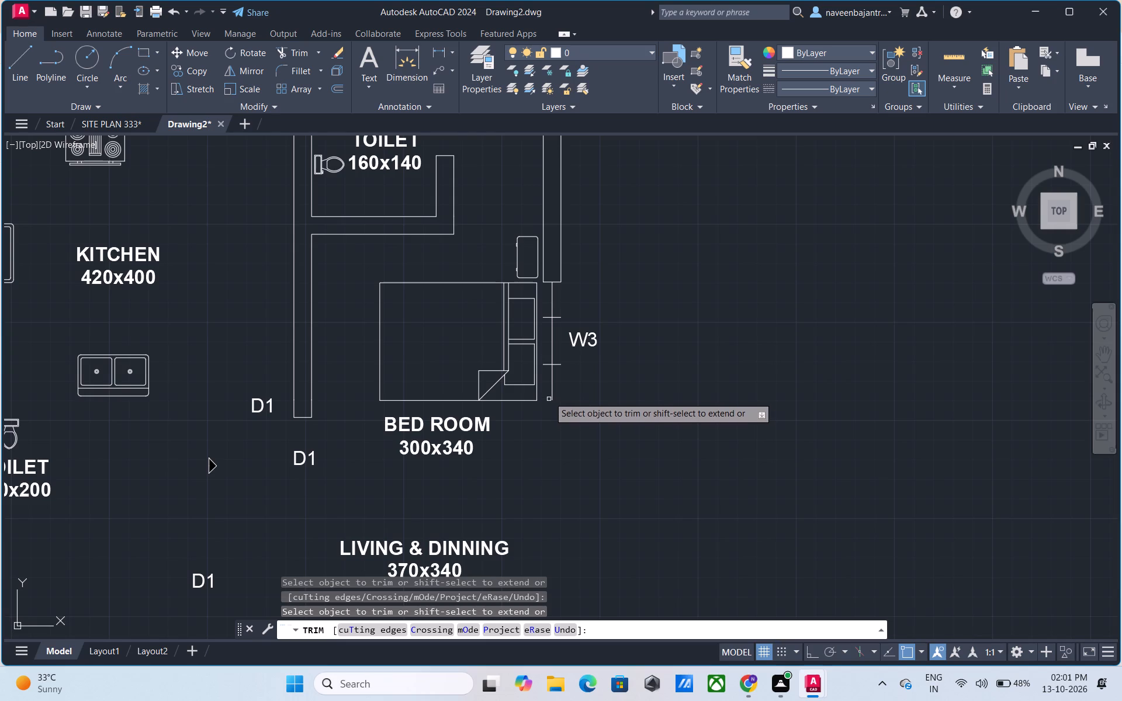
left_click(552, 389)
left_click(559, 364)
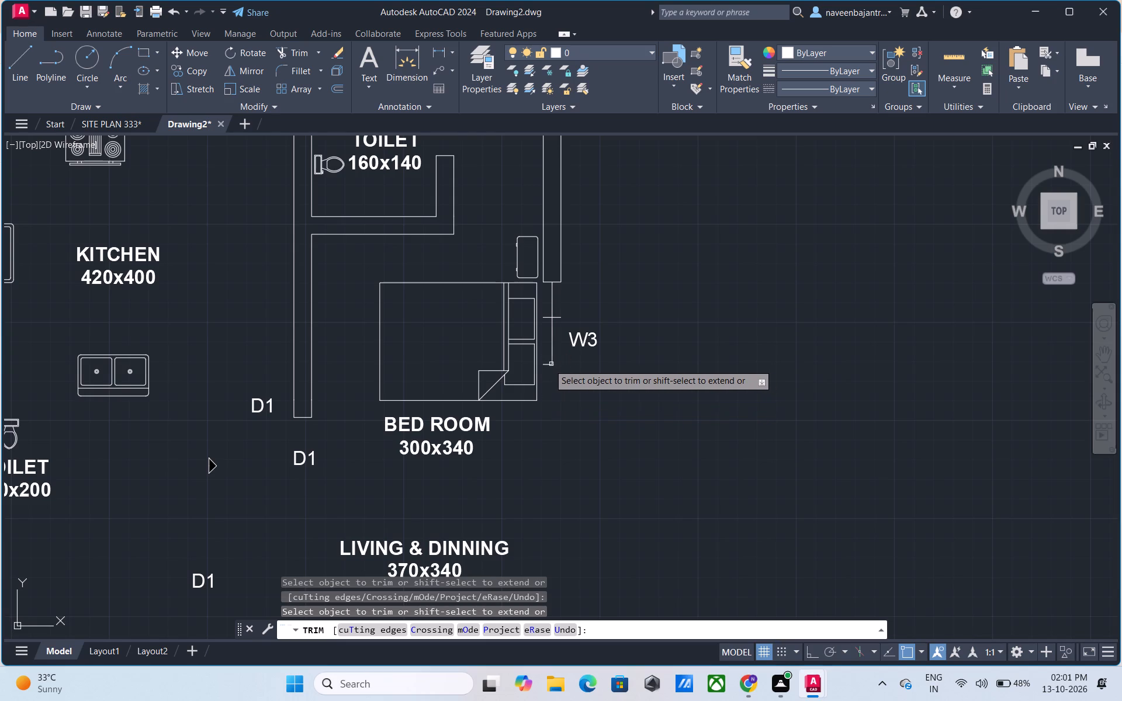
left_click(549, 364)
left_click(551, 355)
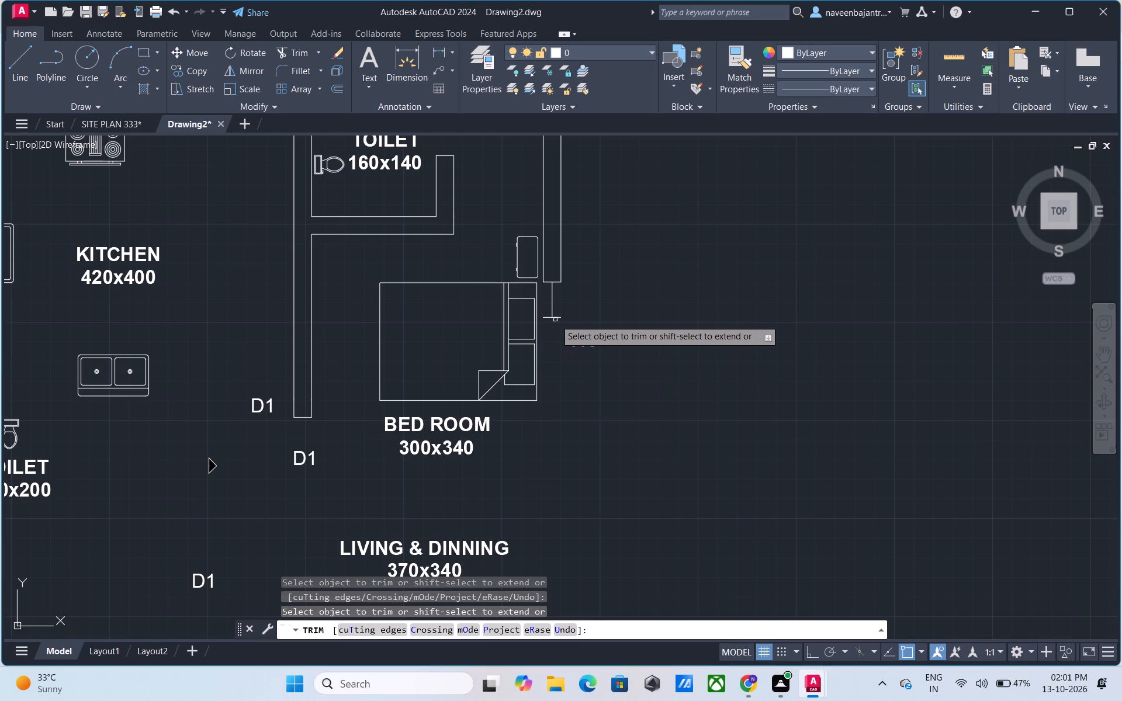
left_click(555, 318)
left_click(542, 317)
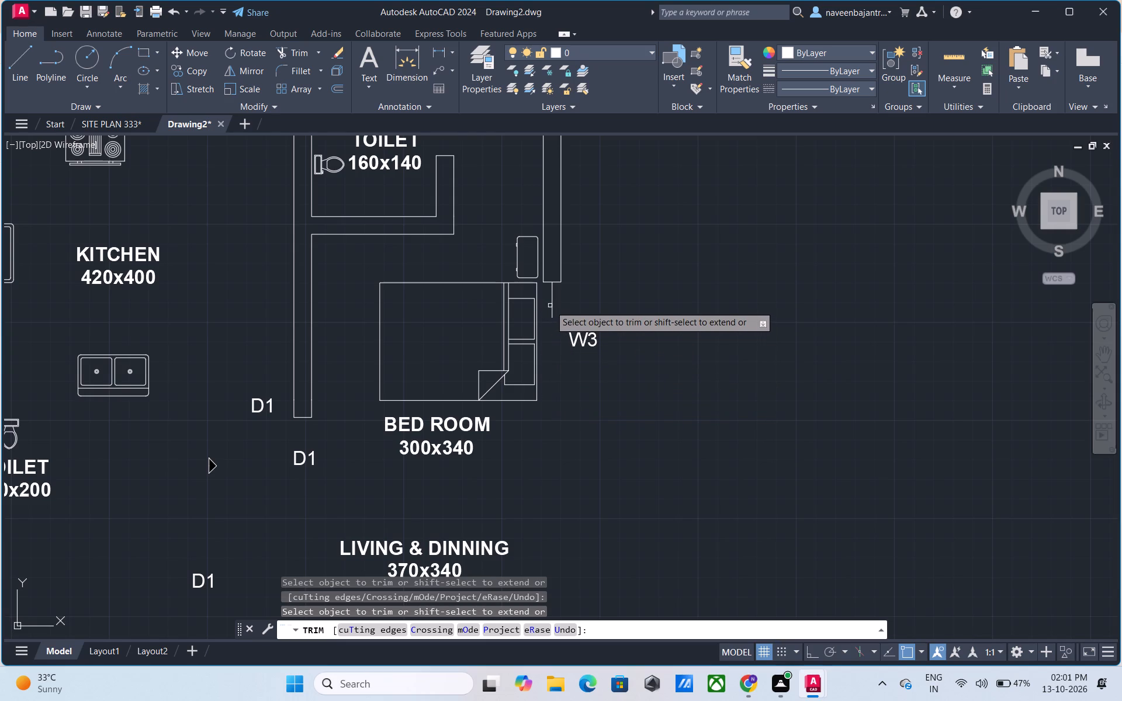
left_click(552, 303)
Trim away the east wall north of window W3: its end line at the window and both wall faces.
scroll(552, 303, "down", 1)
middle_click_drag(568, 299, 601, 456)
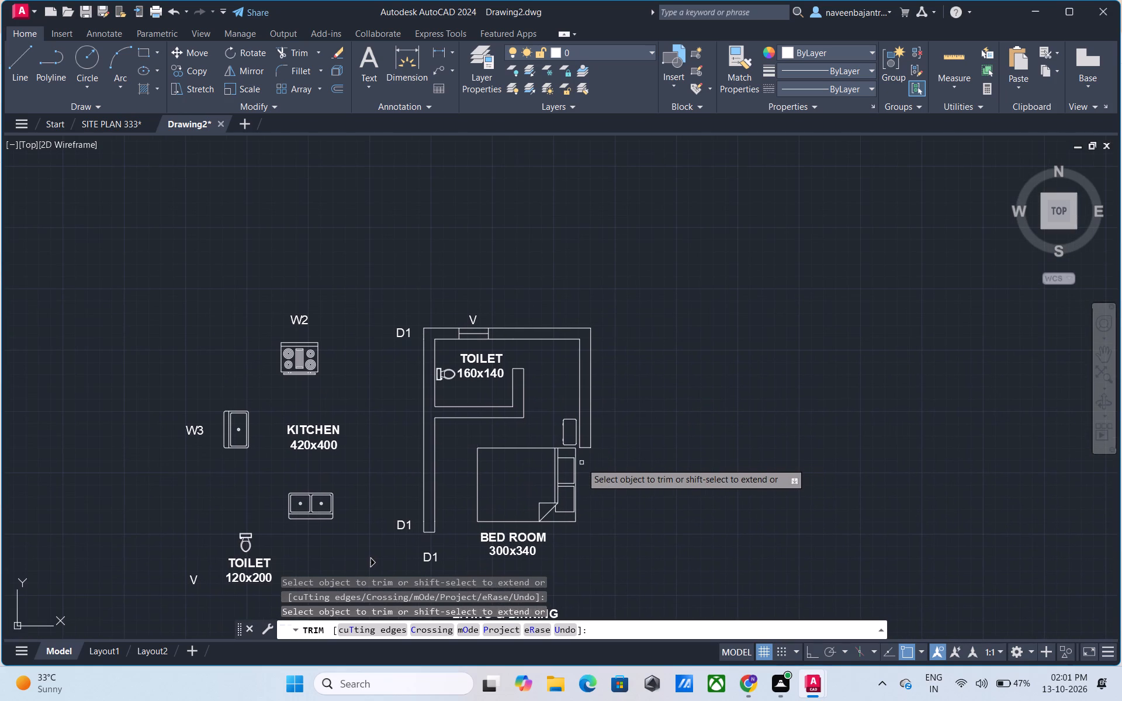
left_click(584, 446)
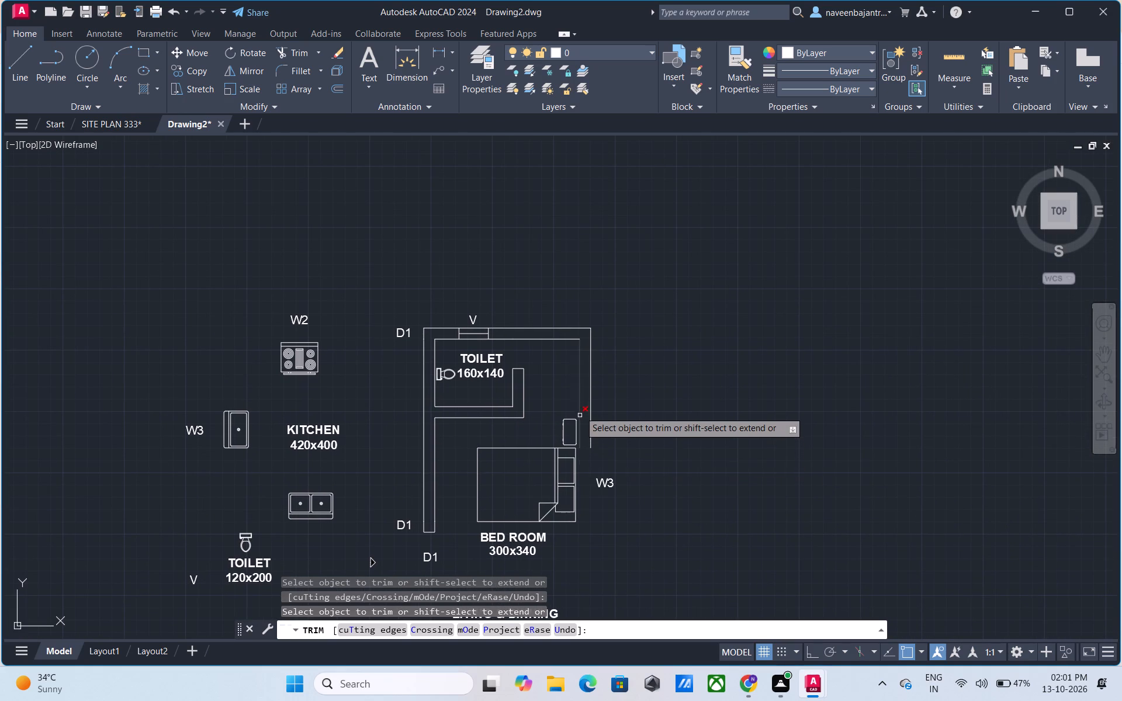
left_click(580, 410)
left_click(590, 401)
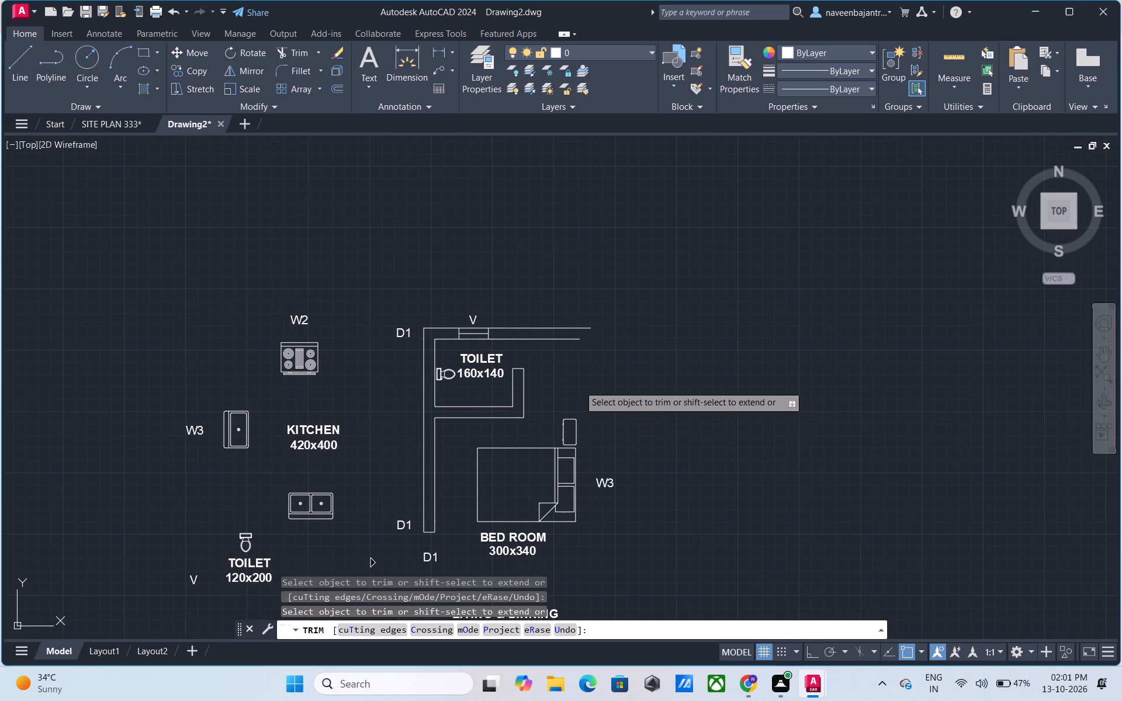
Trim away both faces of the north wall east of ventilator V at the 160x140 toilet.
left_click(539, 339)
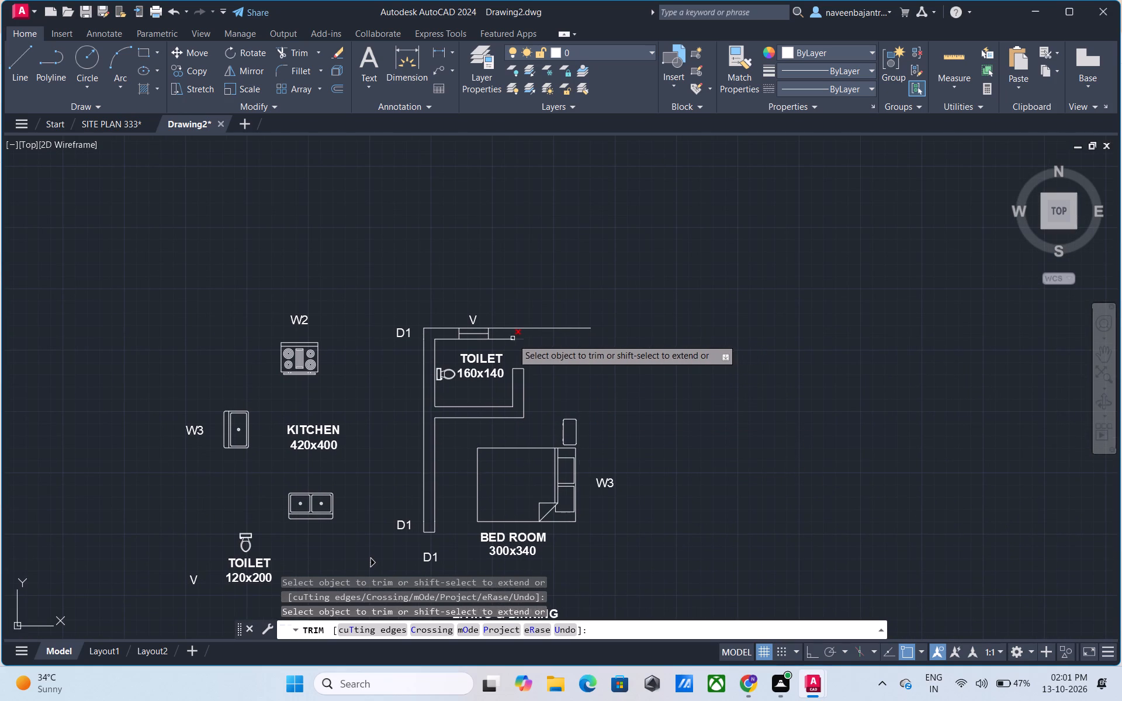
left_click(512, 339)
left_click(505, 339)
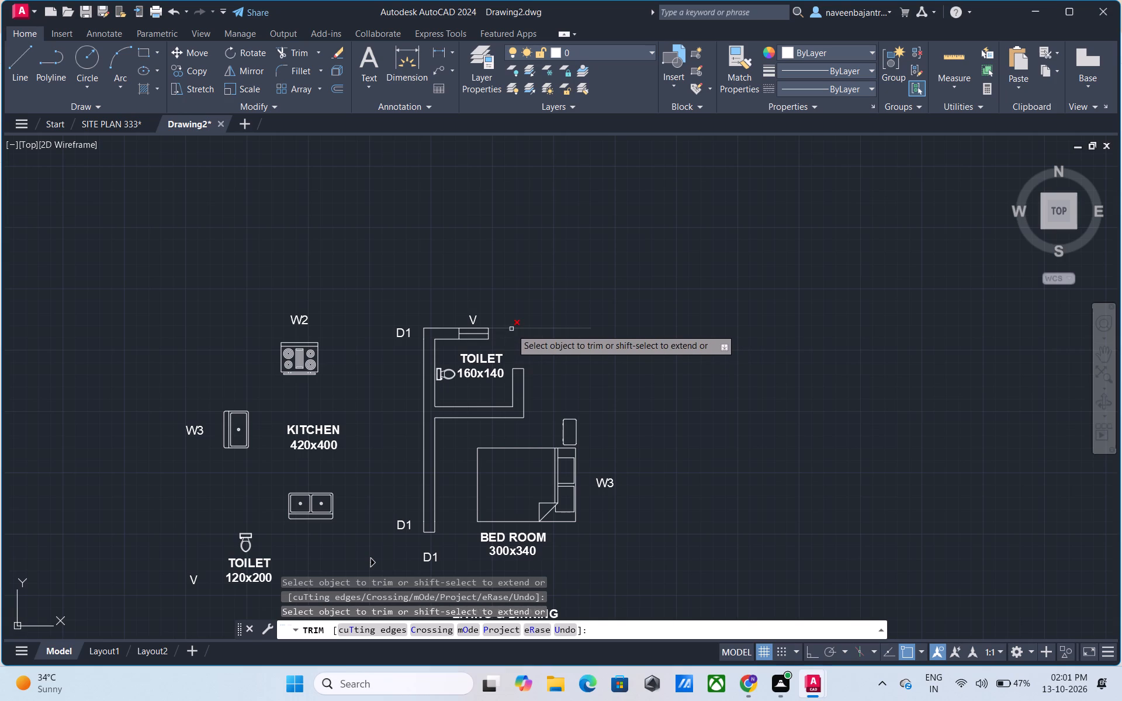
left_click(511, 328)
Trim away the 160x140 toilet's ventilator V: its inner and outer faces, east end line and centre line.
scroll(473, 339, "up", 3)
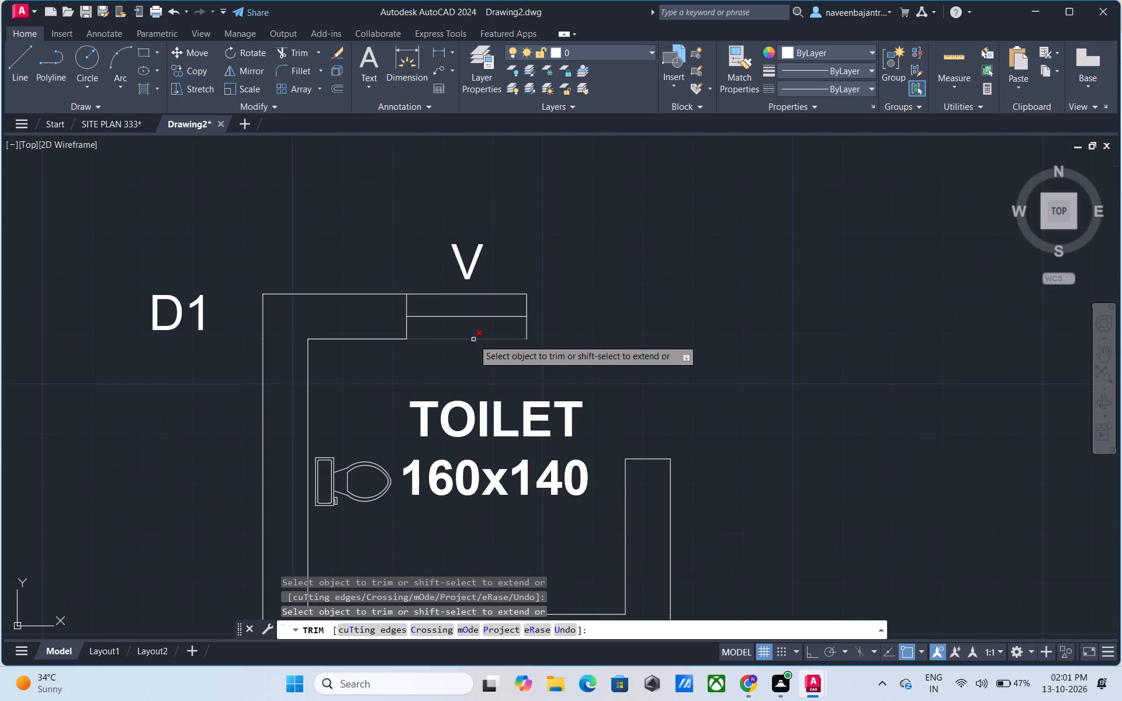
left_click(478, 339)
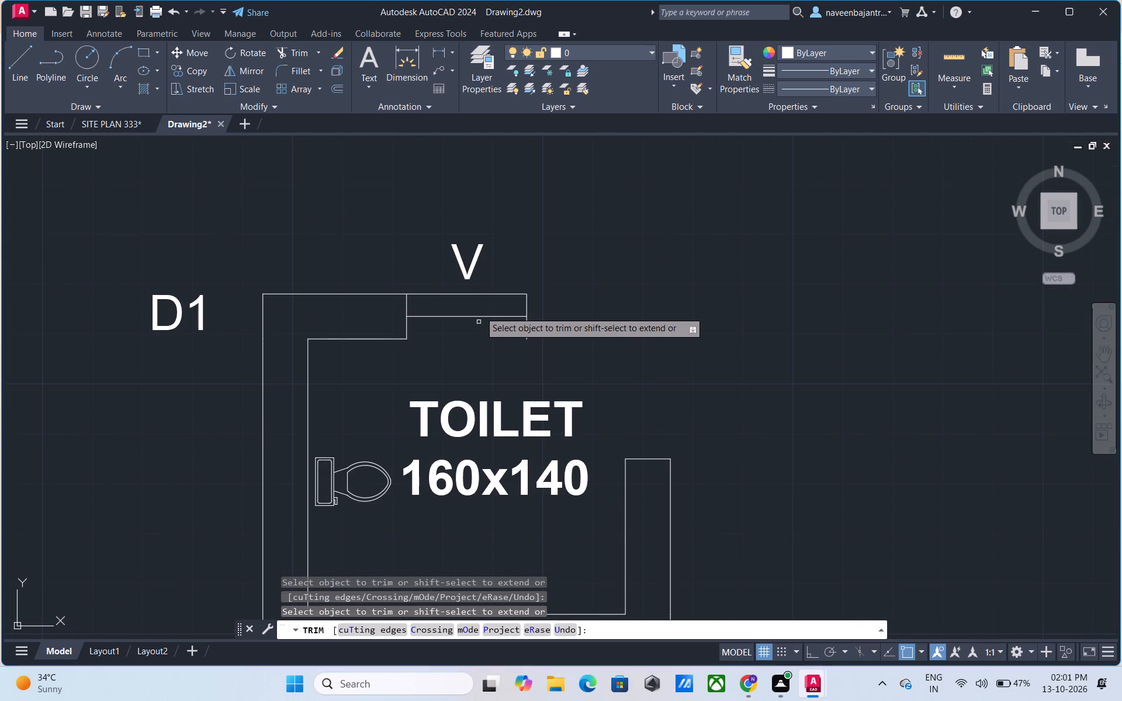
left_click(482, 295)
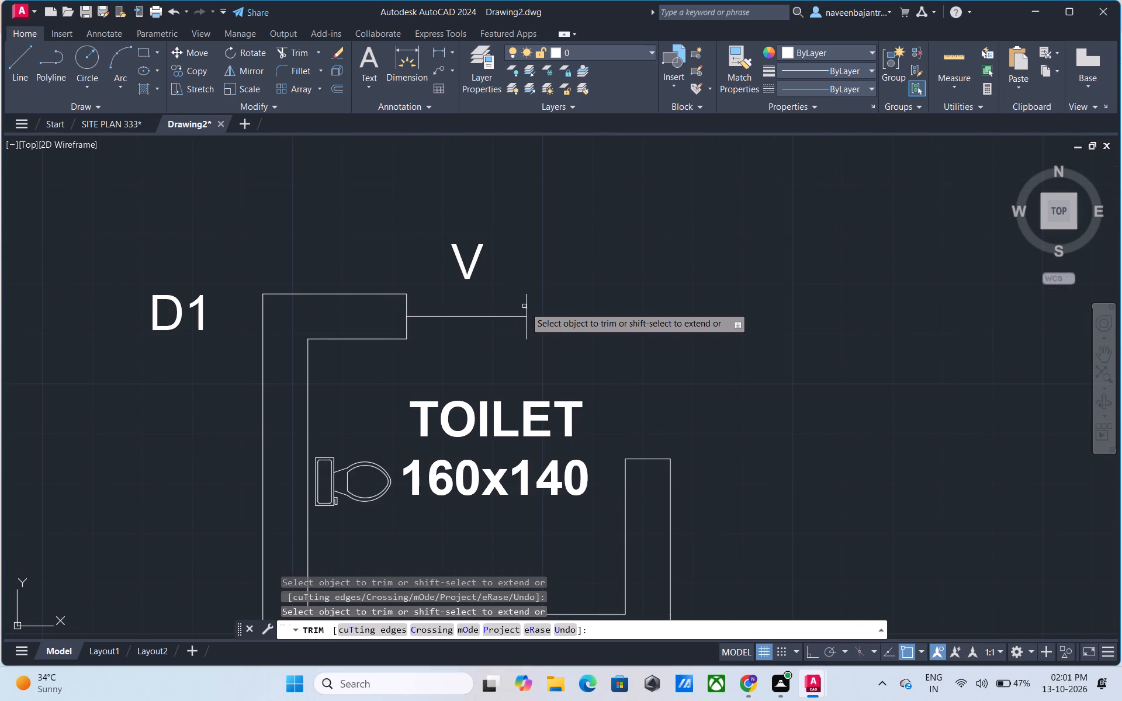
left_click(525, 307)
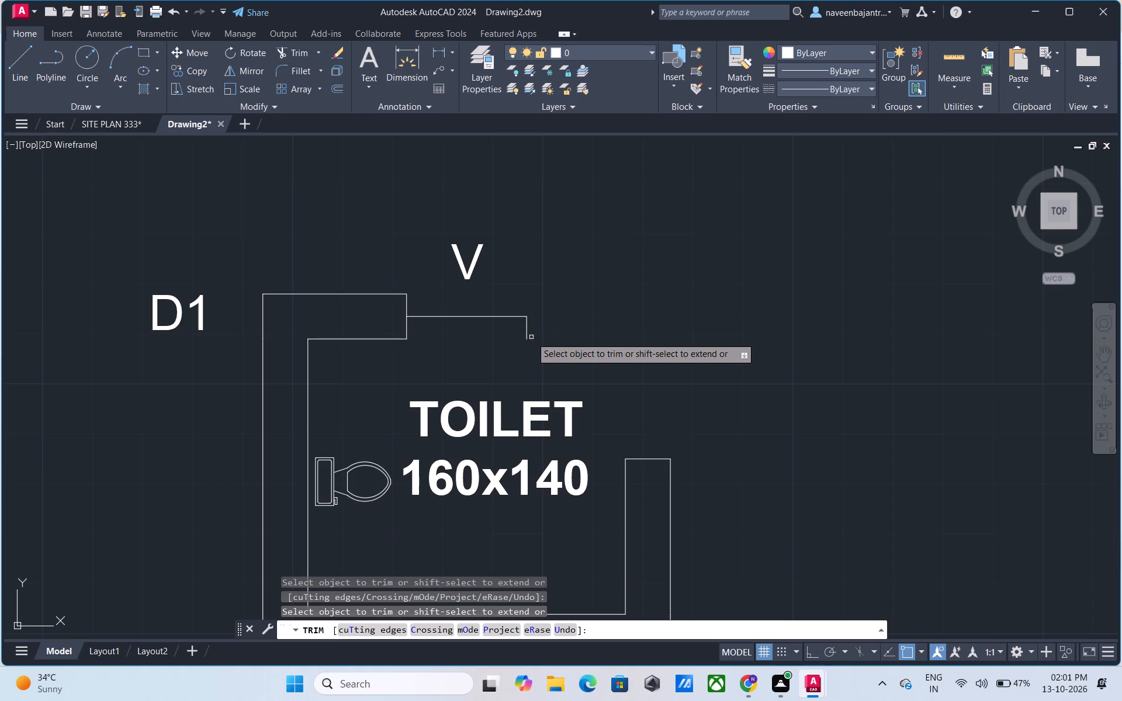
left_click(527, 339)
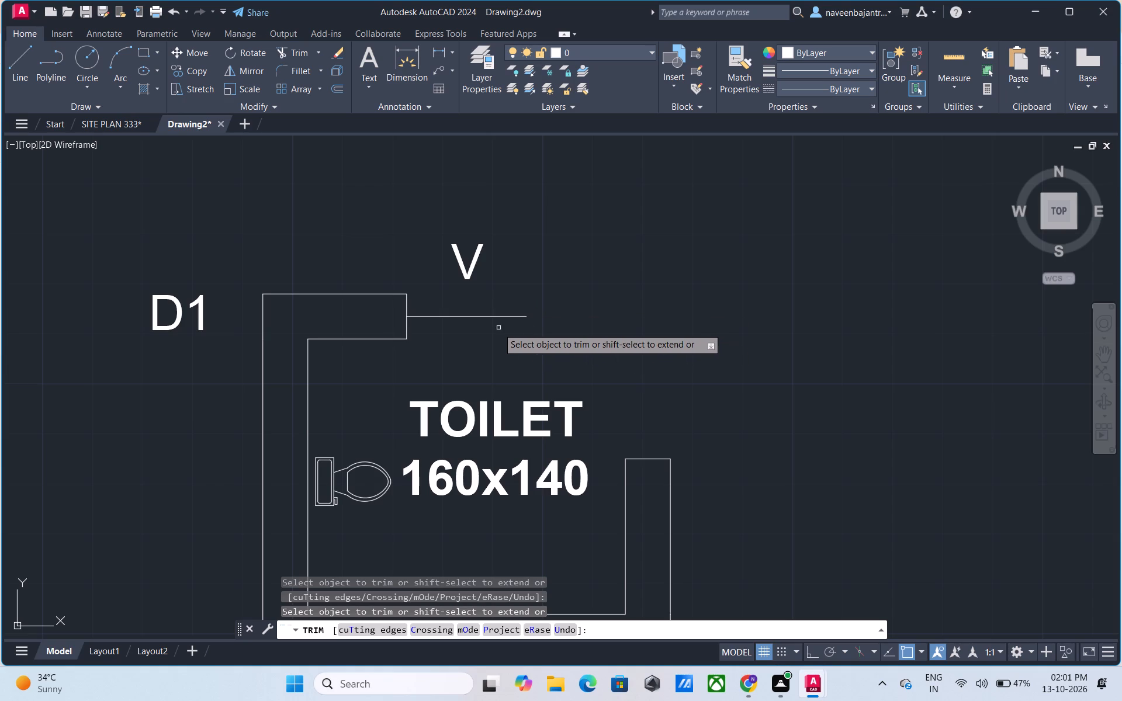
left_click(465, 317)
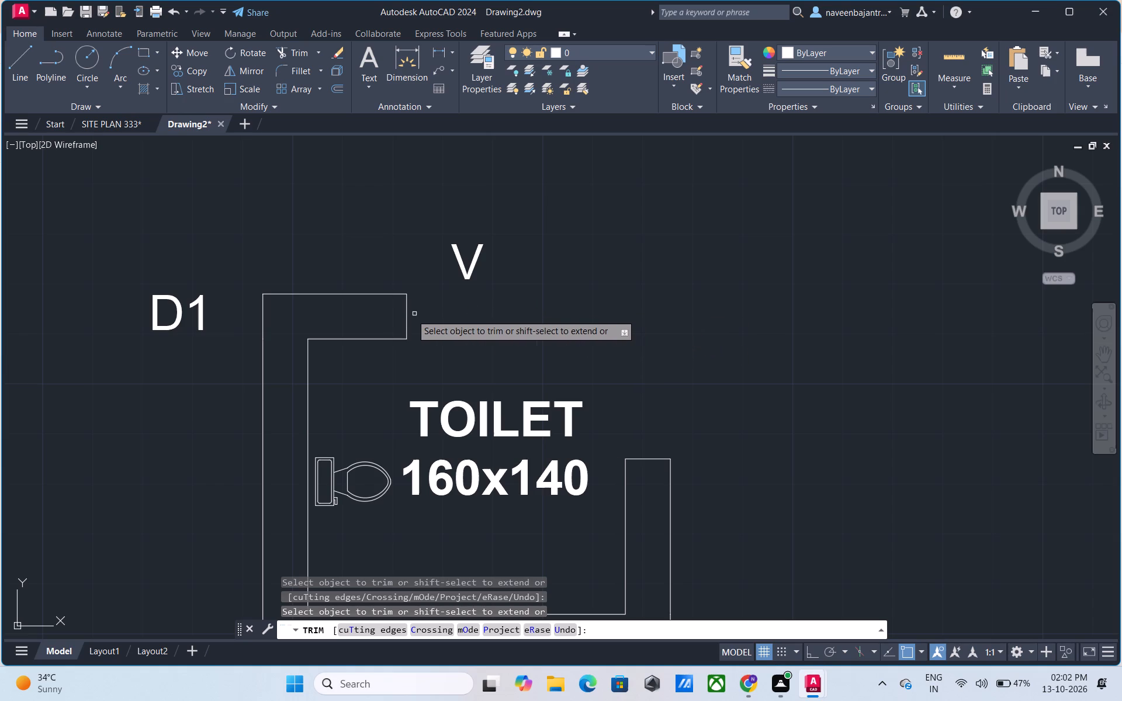
Trim away the end line and north wall west of ventilator V, plus the west wall lines beside the 160x140 toilet.
left_click(408, 318)
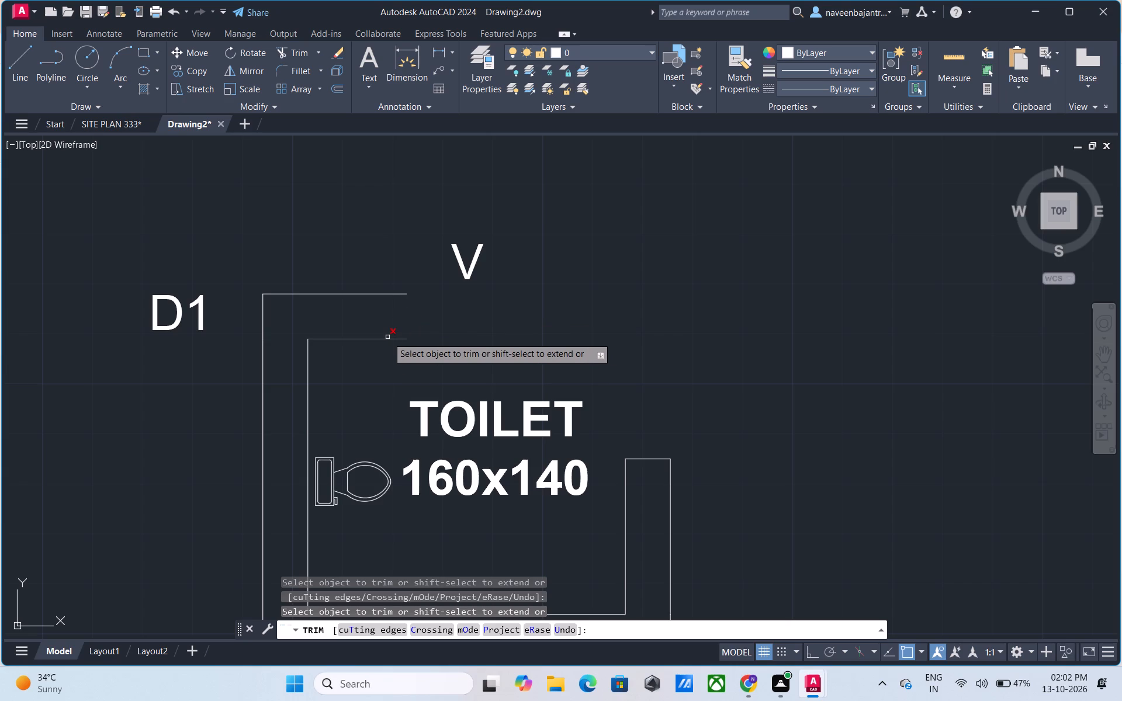
left_click(387, 337)
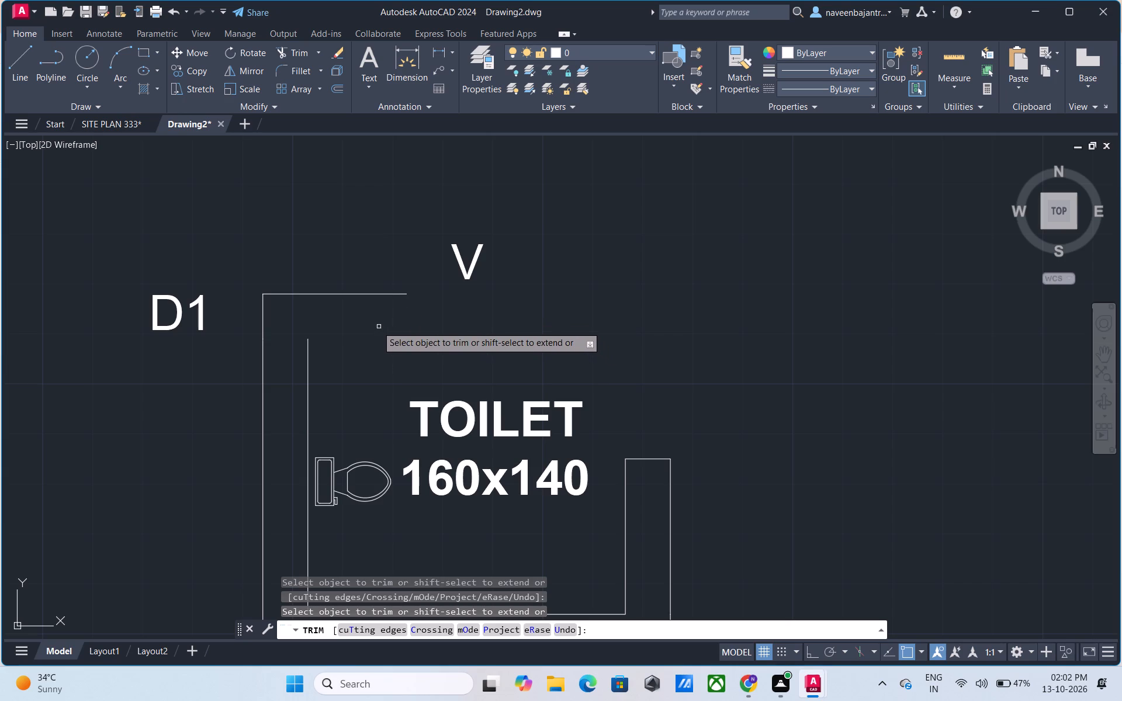
left_click(348, 295)
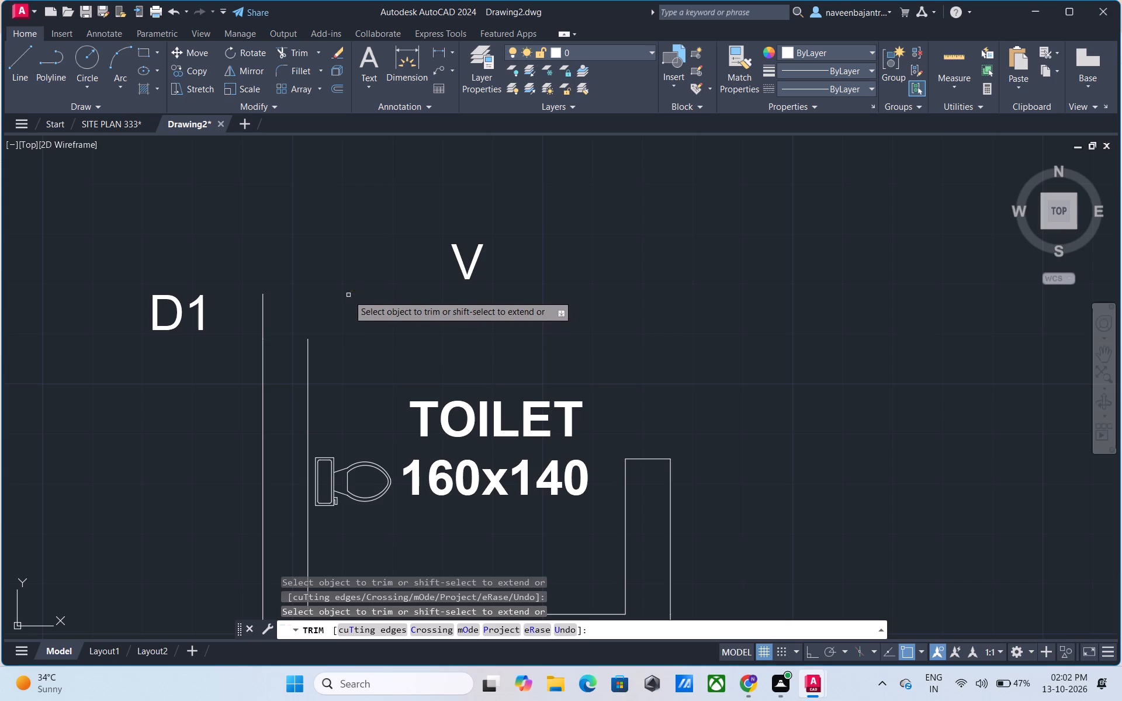
left_click(309, 366)
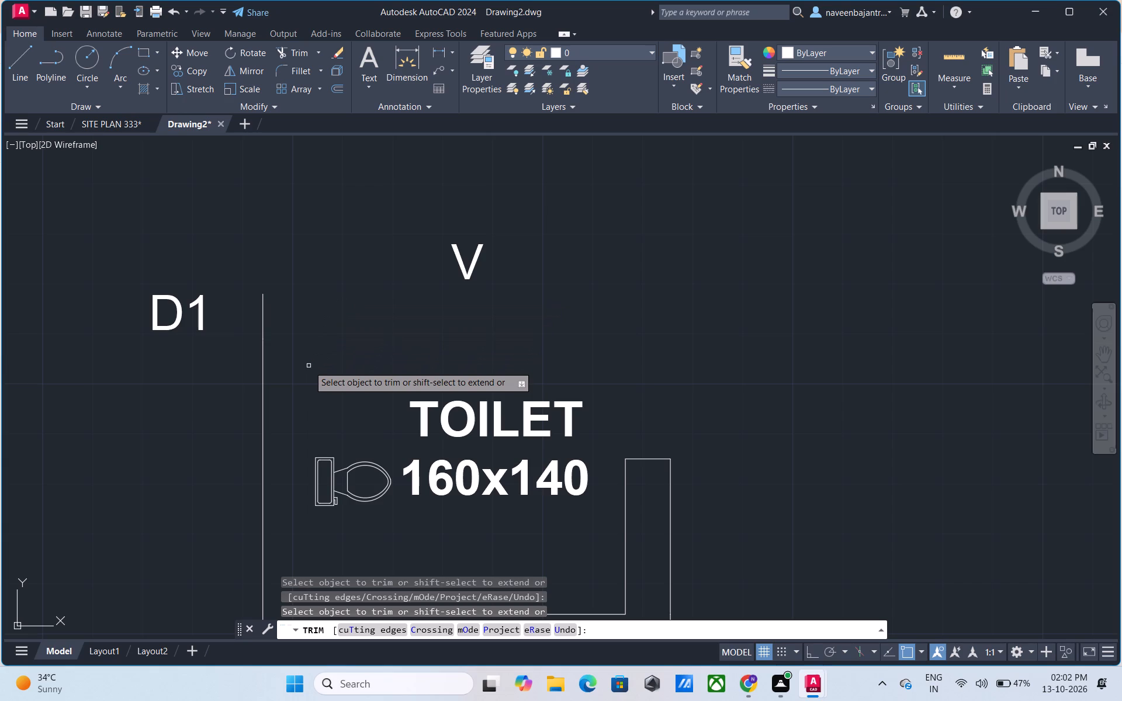
left_click(265, 386)
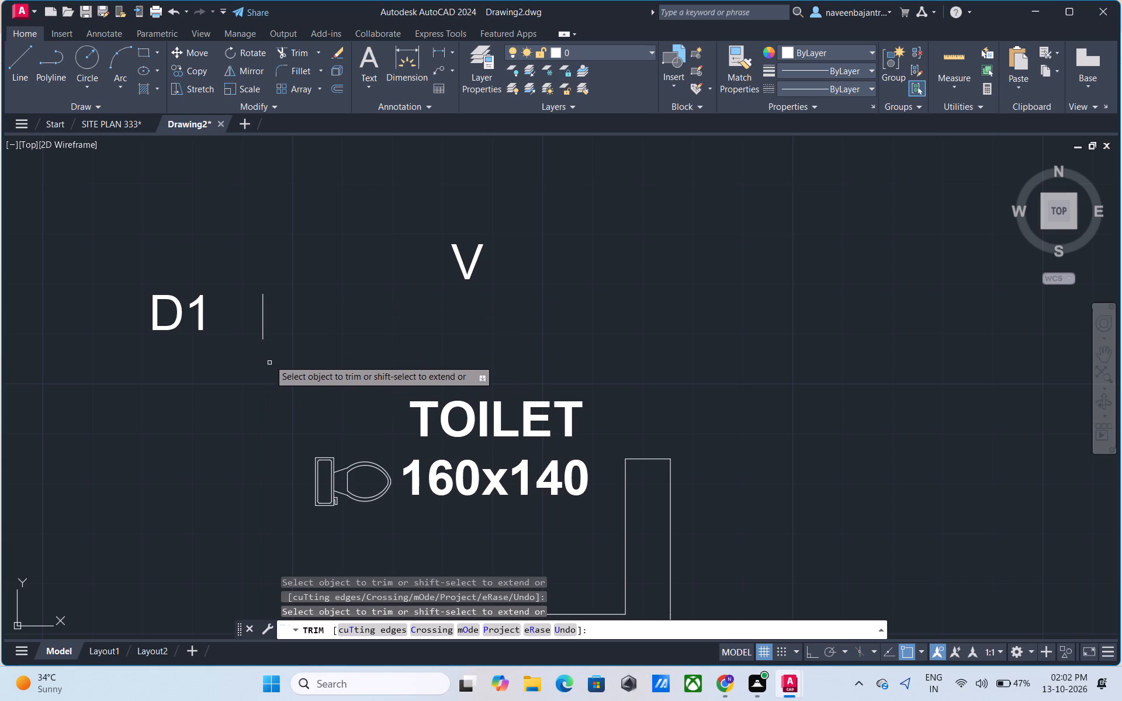
left_click(264, 334)
Trim away the south partition of the 160x140 toilet and its short east return.
scroll(273, 346, "down", 2)
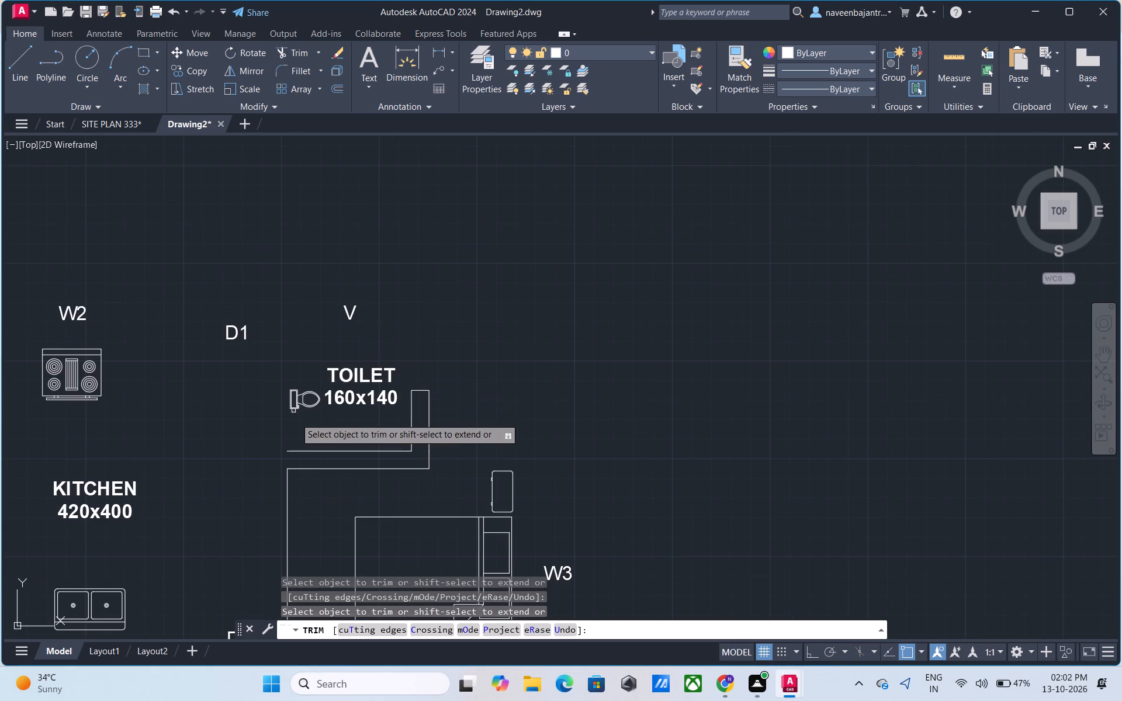
left_click(321, 453)
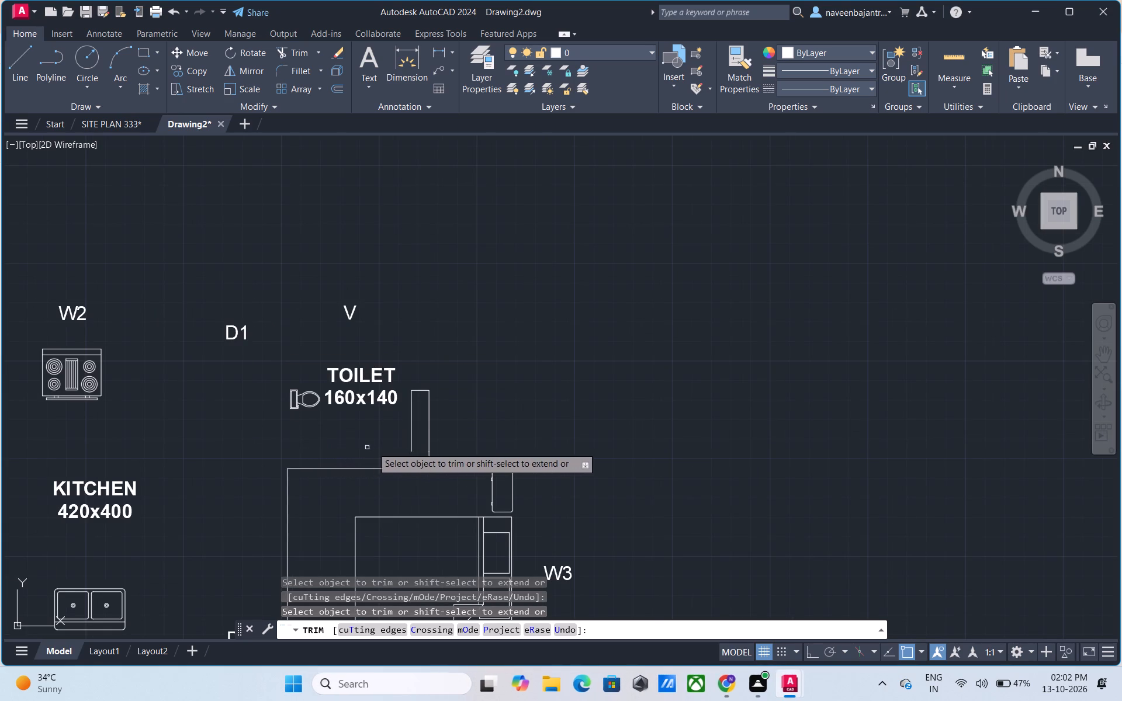
left_click(410, 441)
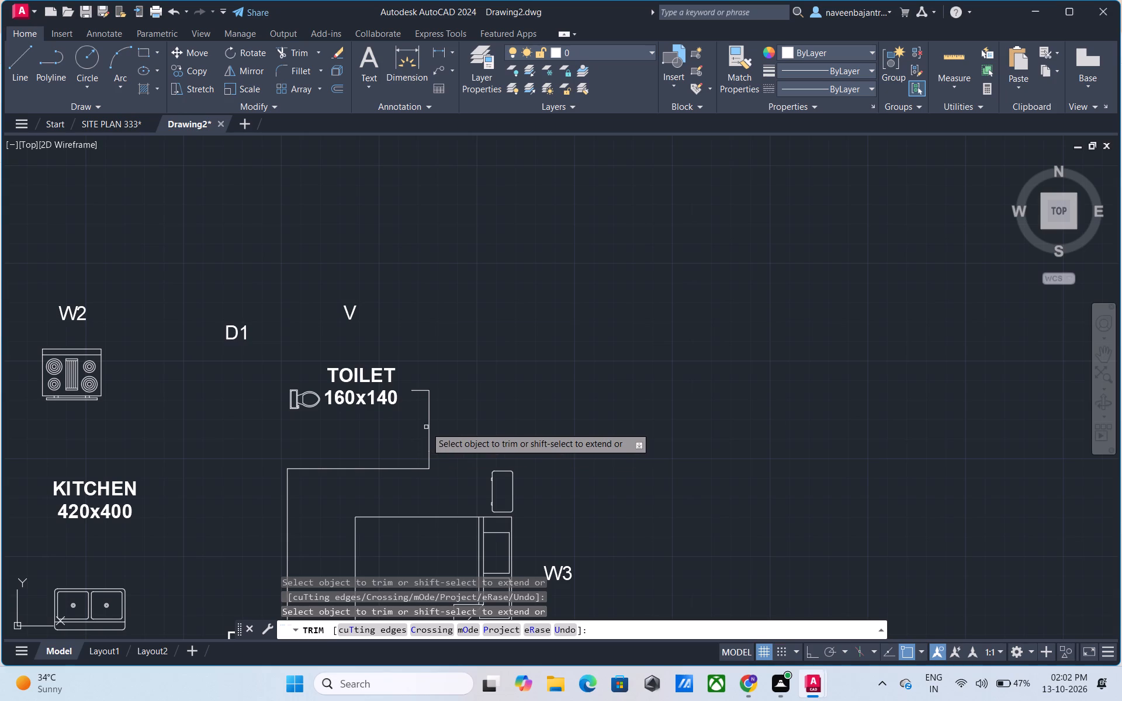
left_click(430, 427)
left_click(421, 392)
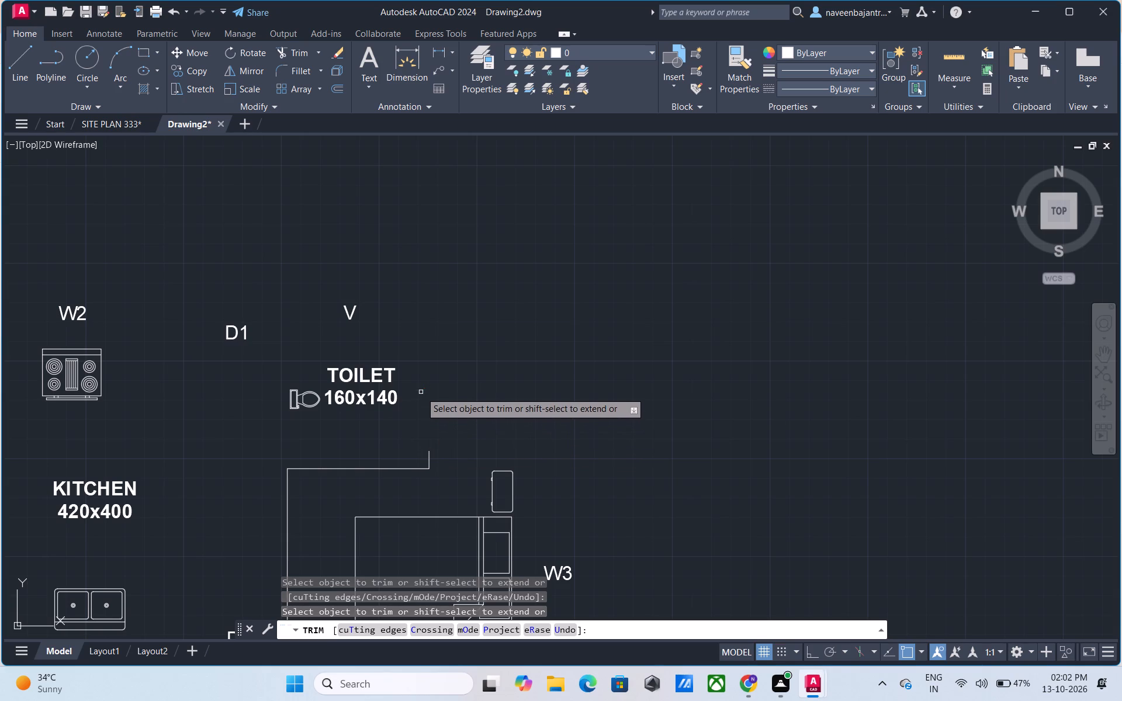
left_click(430, 459)
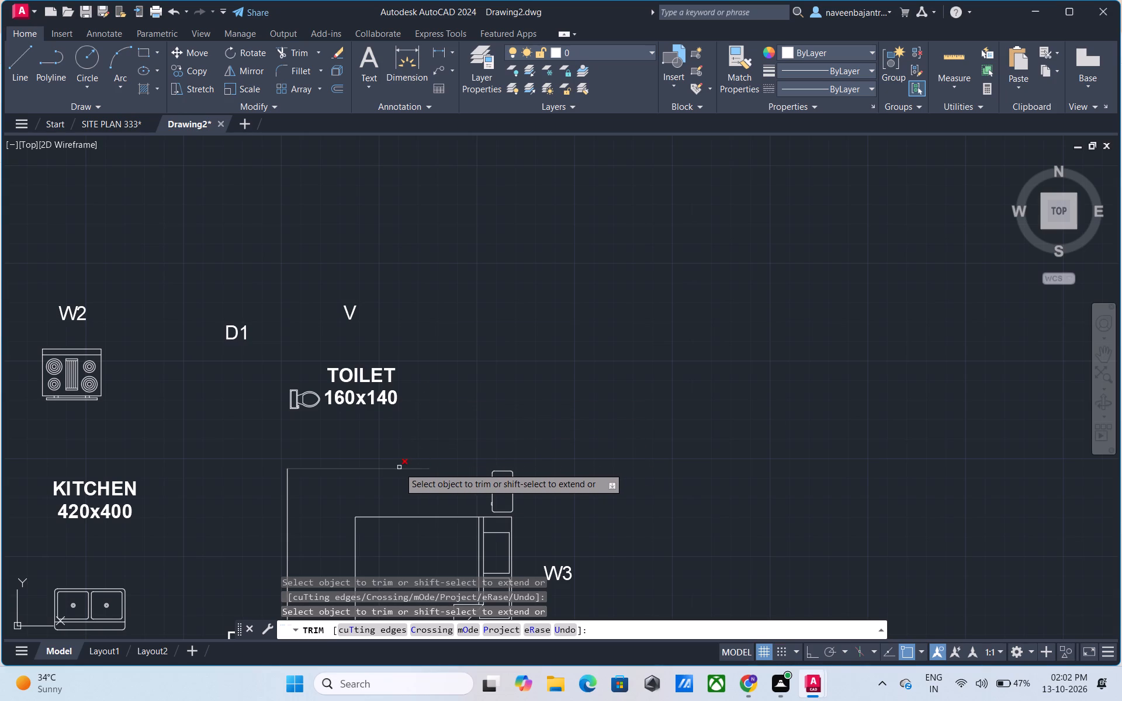
left_click(399, 467)
Trim away the remaining wall line west of the 300x340 bedroom and its wall end at the D1 doors, ending the Trim command.
scroll(399, 467, "down", 2)
middle_click_drag(399, 467, 424, 413)
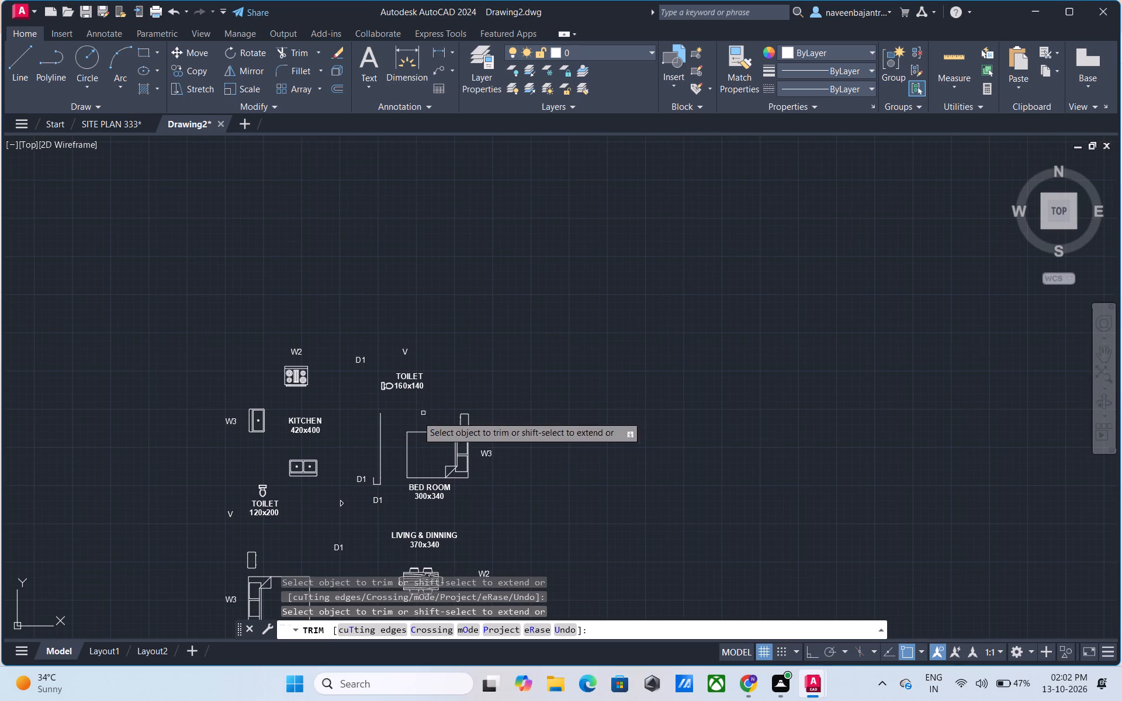
left_click(381, 453)
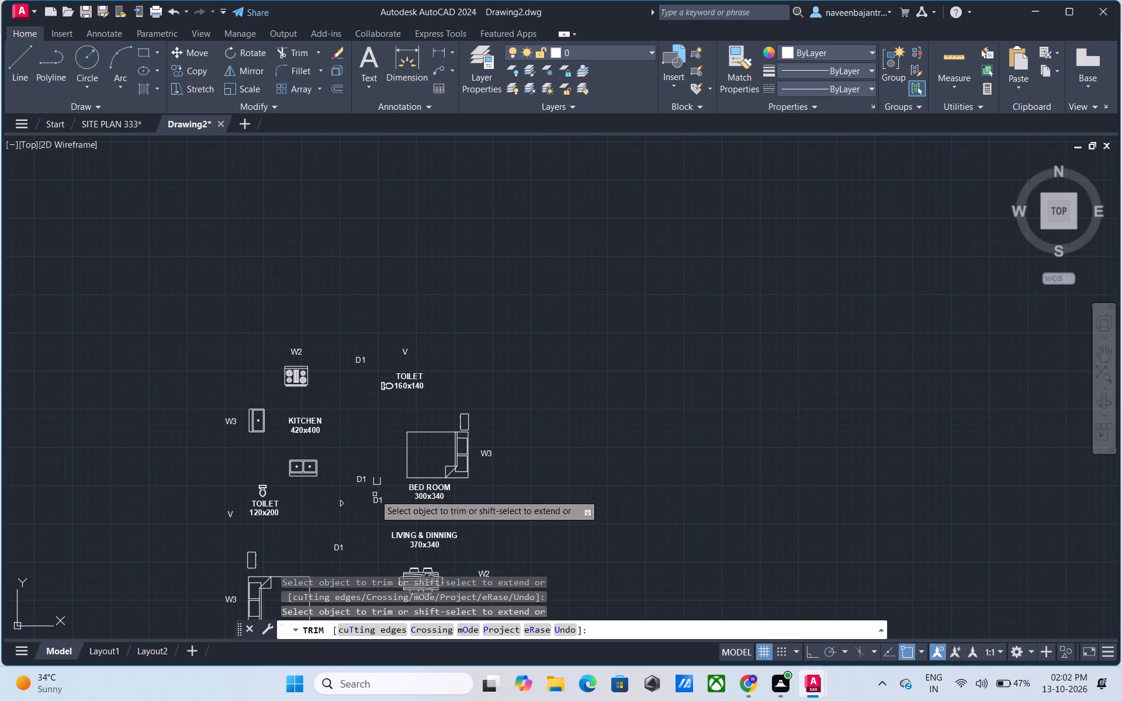
scroll(375, 494, "up", 4)
left_click(380, 431)
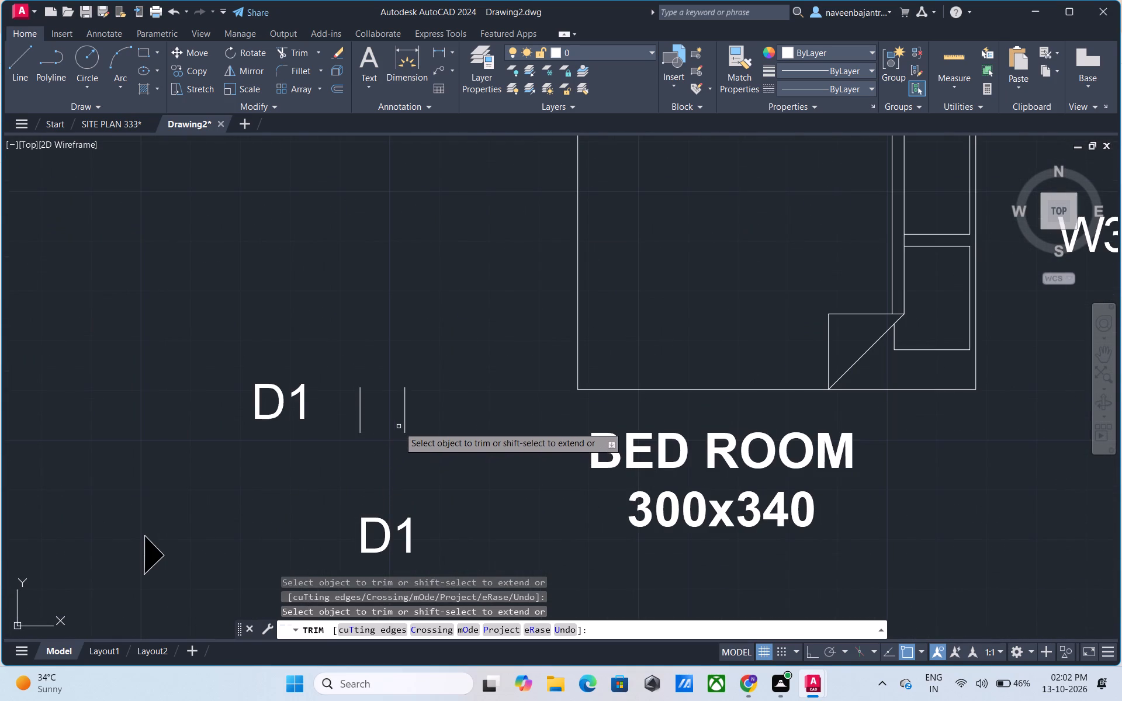
left_click(407, 426)
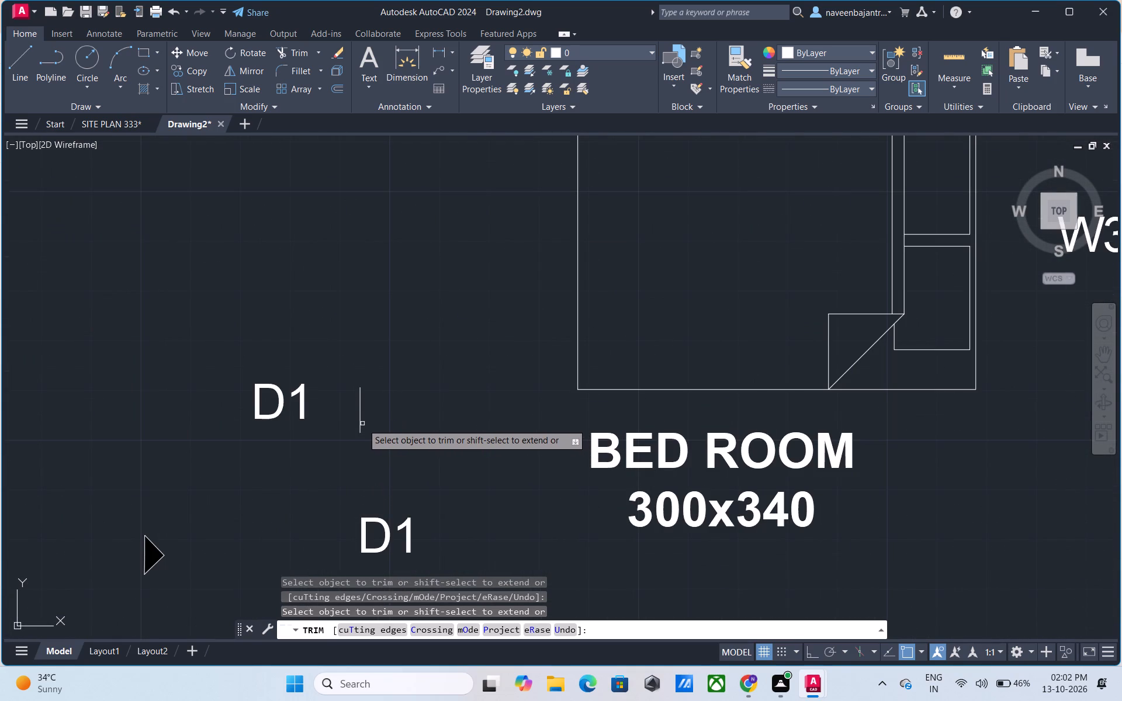
left_click(360, 419)
scroll(360, 419, "down", 4)
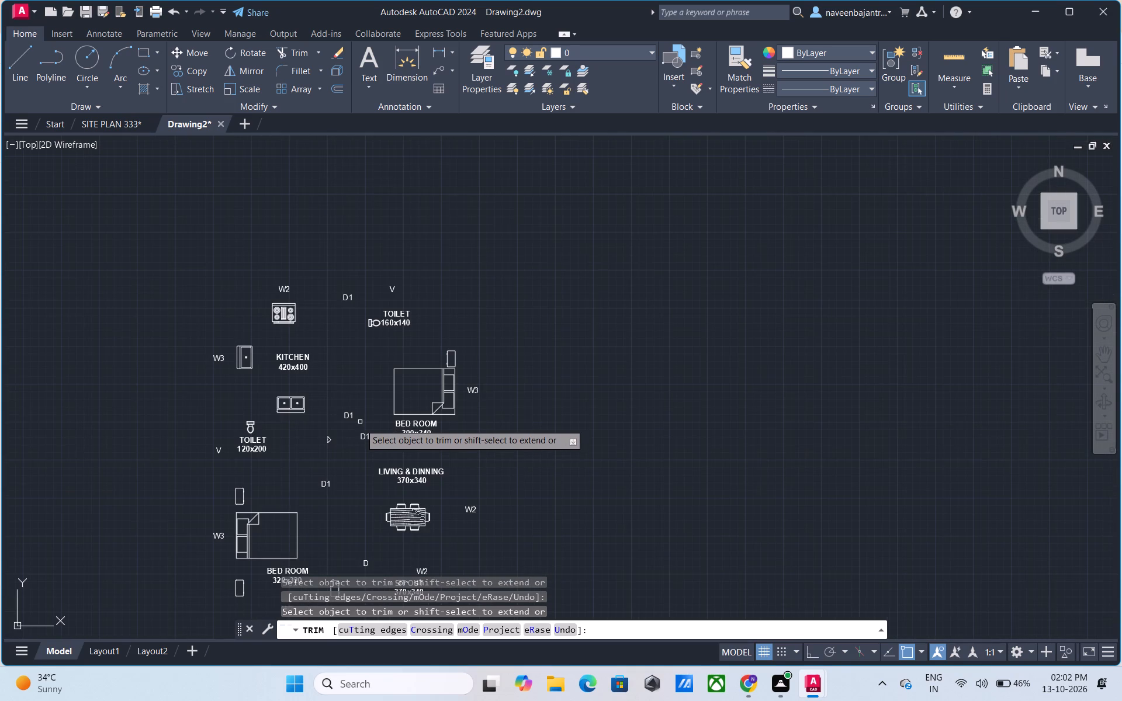
middle_click_drag(341, 473, 398, 422)
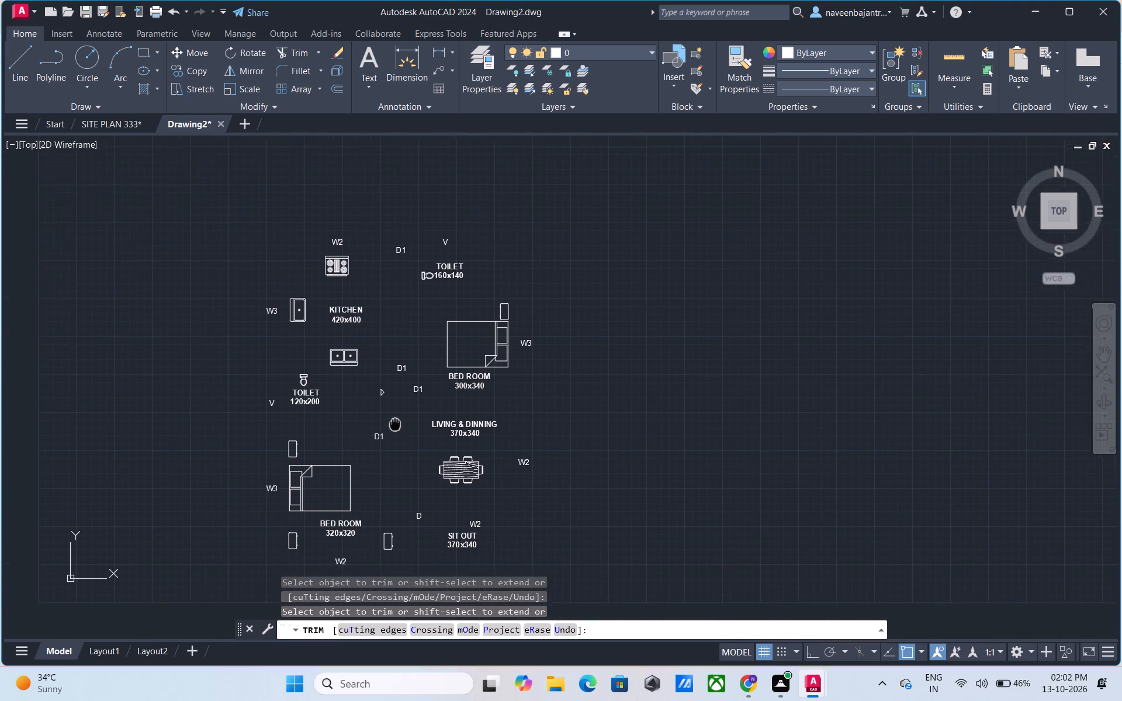
middle_click_drag(398, 422, 406, 417)
key("Escape")
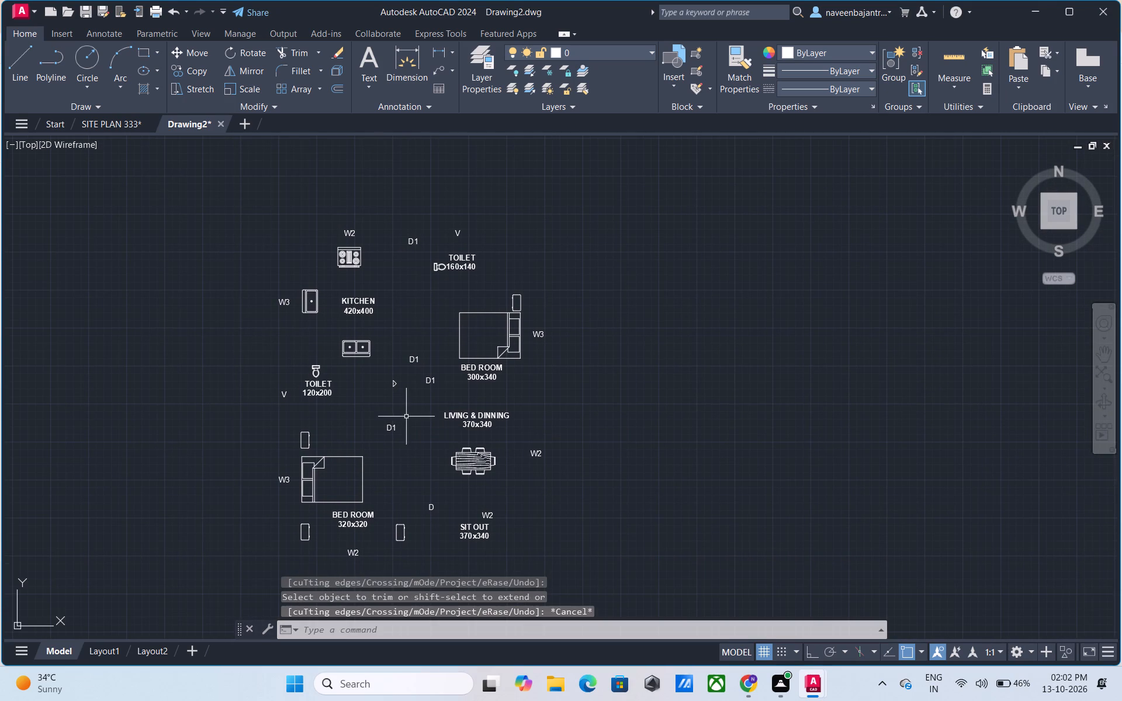
Delete the kitchen's stove and the W2 label above it.
left_click(348, 258)
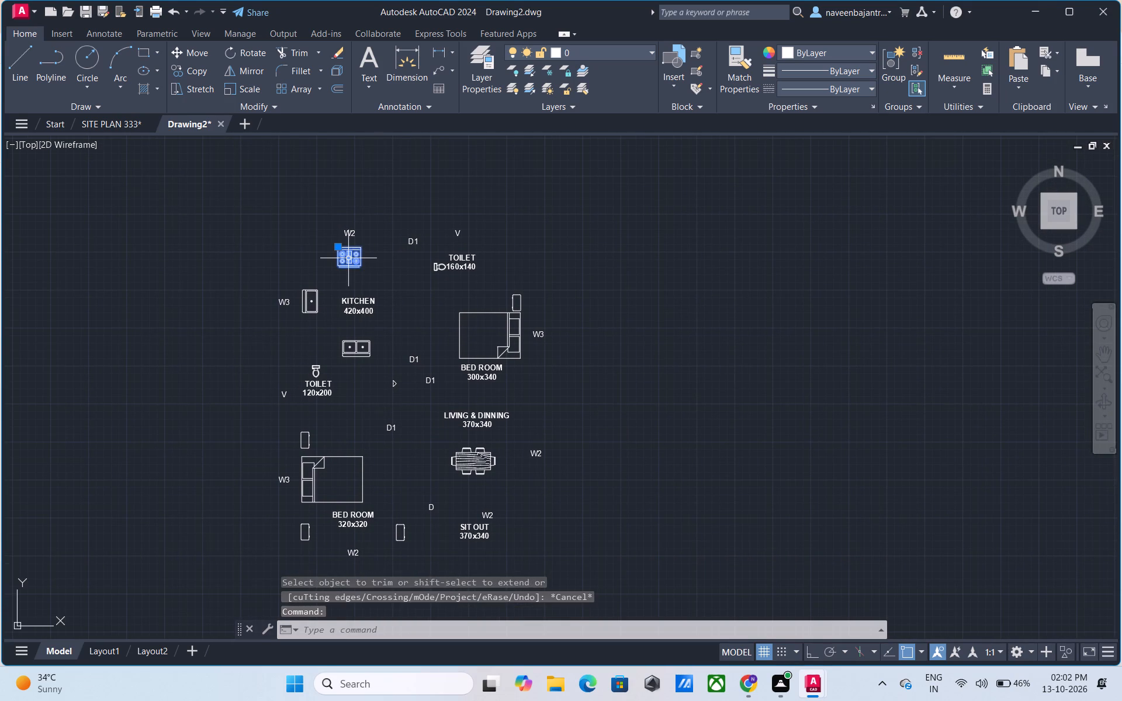
key("Delete")
left_click(348, 235)
key("Delete")
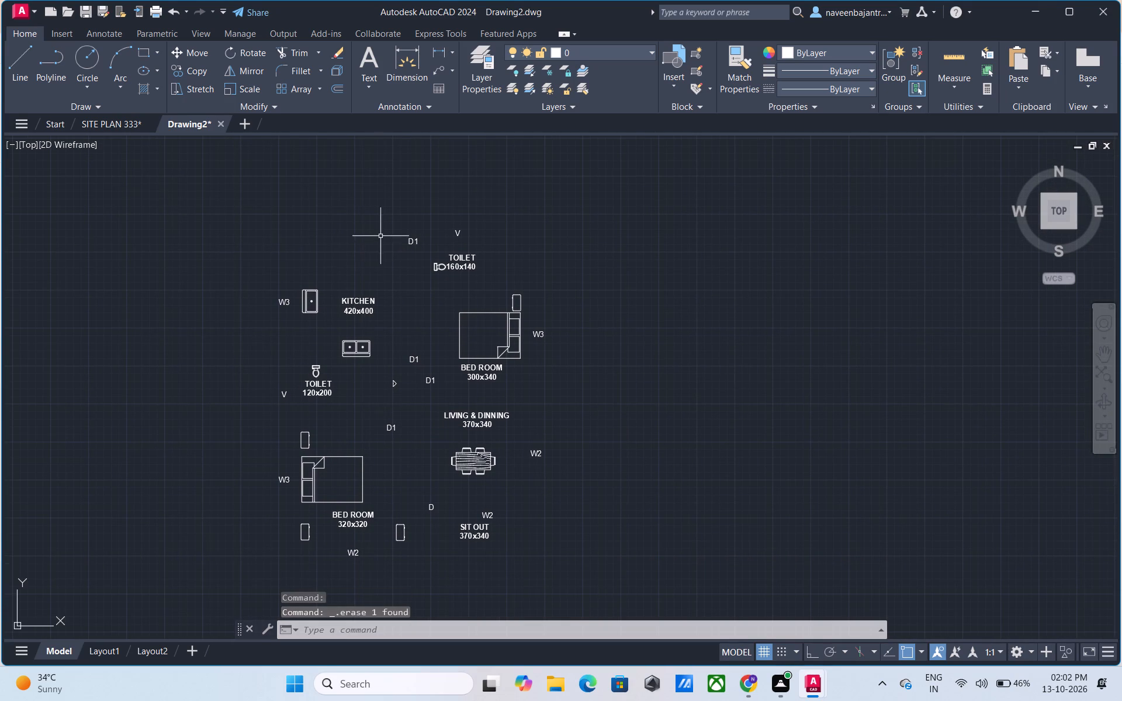
Delete the northern D1 label, the V label, the TOILET 160x140 text and that toilet's WC fixture.
left_click(417, 245)
key("Delete")
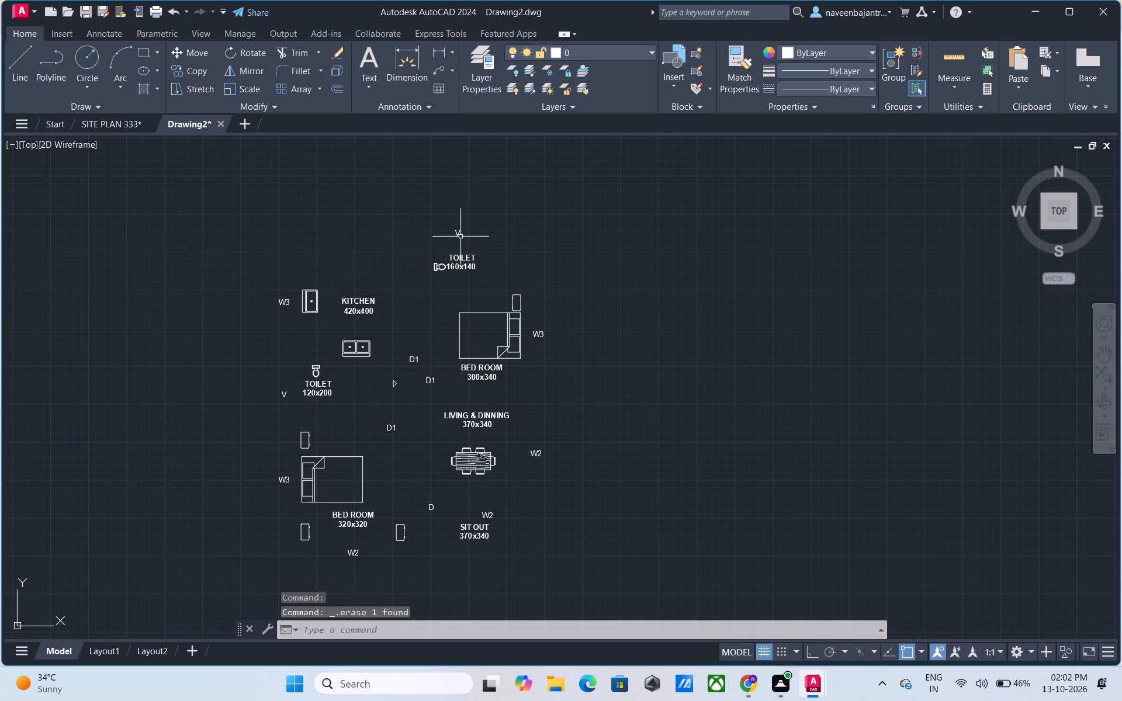
left_click(459, 233)
key("Delete")
left_click(456, 256)
key("Delete")
left_click(444, 265)
key("Delete")
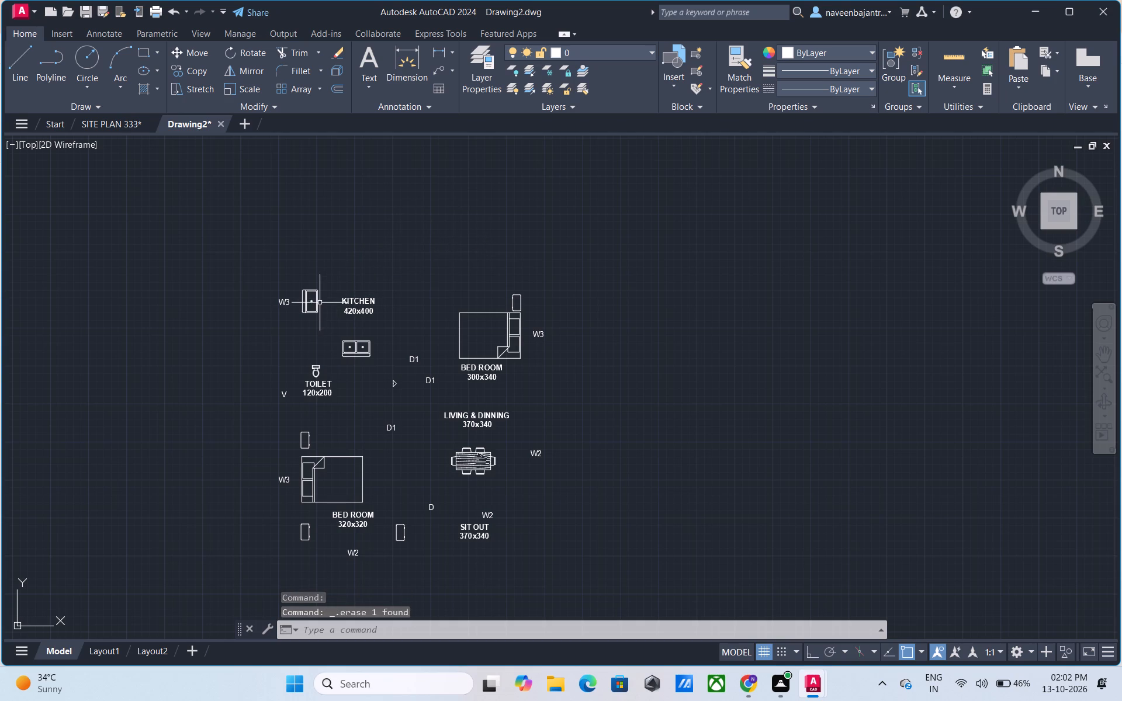
Delete the kitchen's single-basin fixture, its W3 label, the KITCHEN 420x400 text and the double-bowl sink.
left_click(315, 305)
key("Delete")
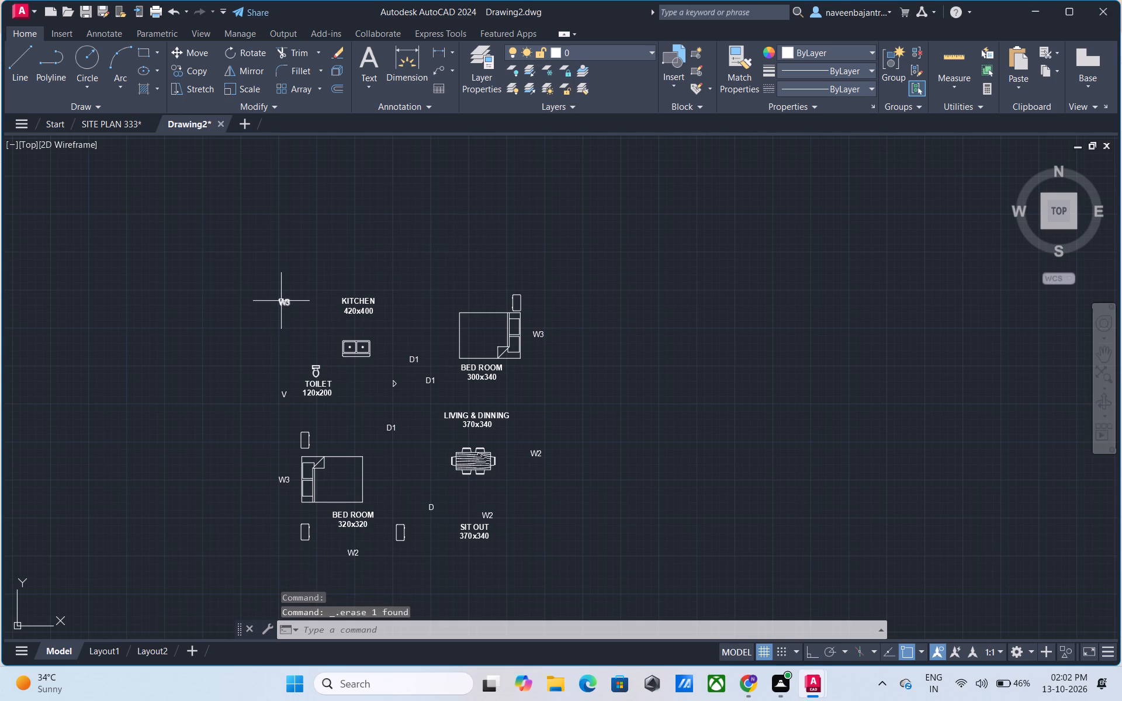
left_click(281, 301)
key("Delete")
left_click(359, 303)
key("Delete")
left_click(357, 347)
key("Delete")
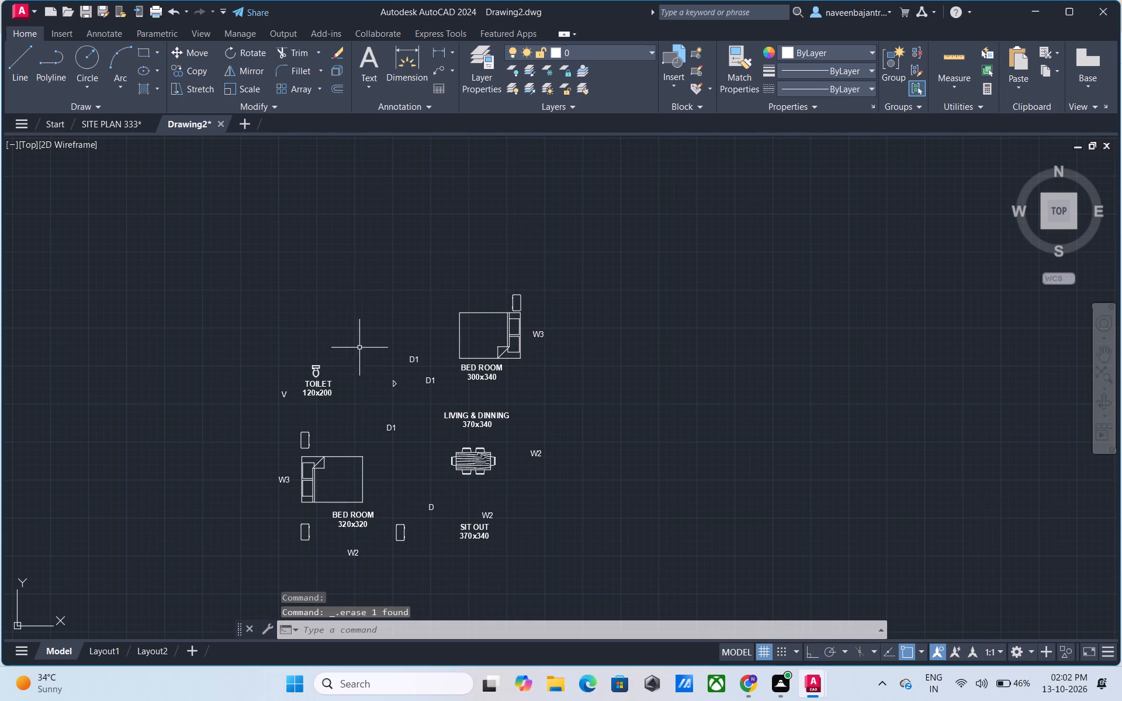
Delete the bedside table and the bed in the 300x340 bedroom.
left_click(517, 311)
key("Delete")
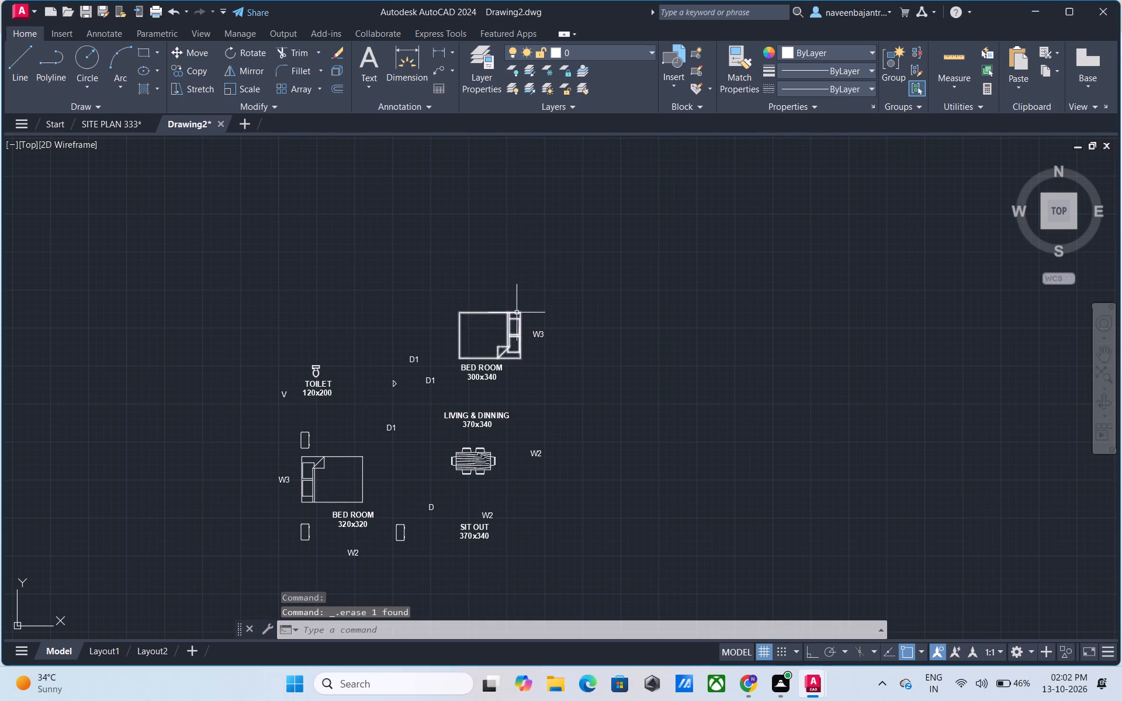
left_click(509, 321)
key("Delete")
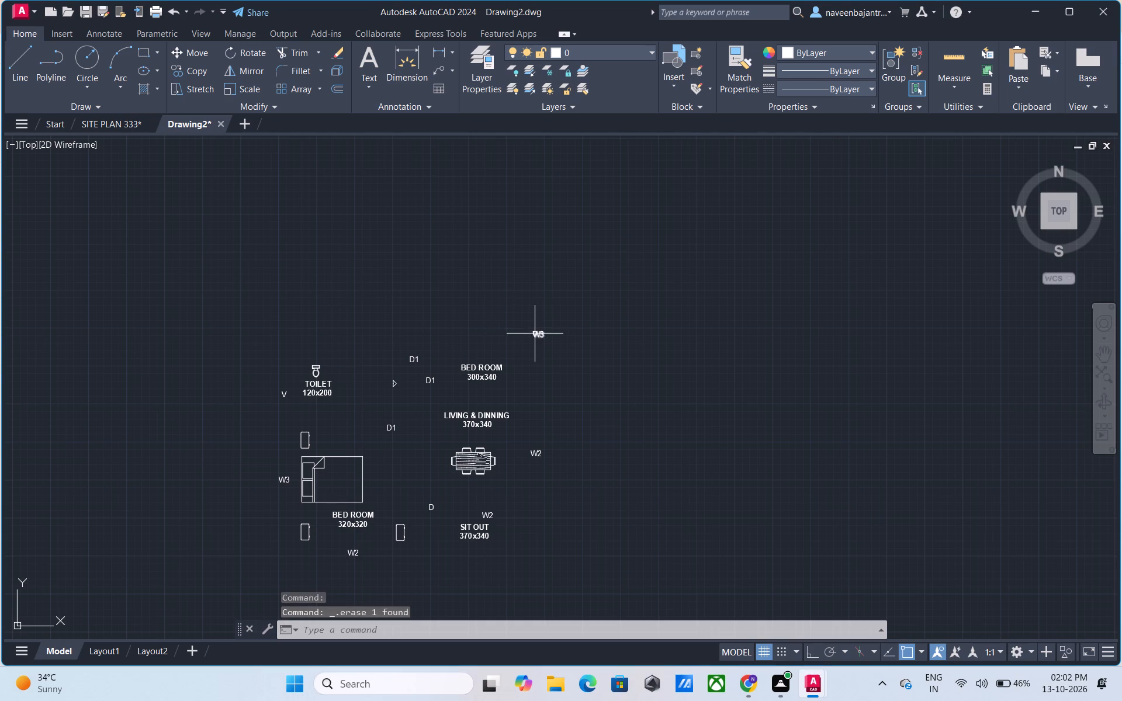
Delete the W3 label and the BED ROOM 300x340 text of the northeastern bedroom.
left_click(535, 334)
key("Delete")
left_click(467, 370)
key("Delete")
Delete the LIVING & DINNING 370x340 text, the dining table set and the SIT OUT 370x340 text.
left_click(470, 415)
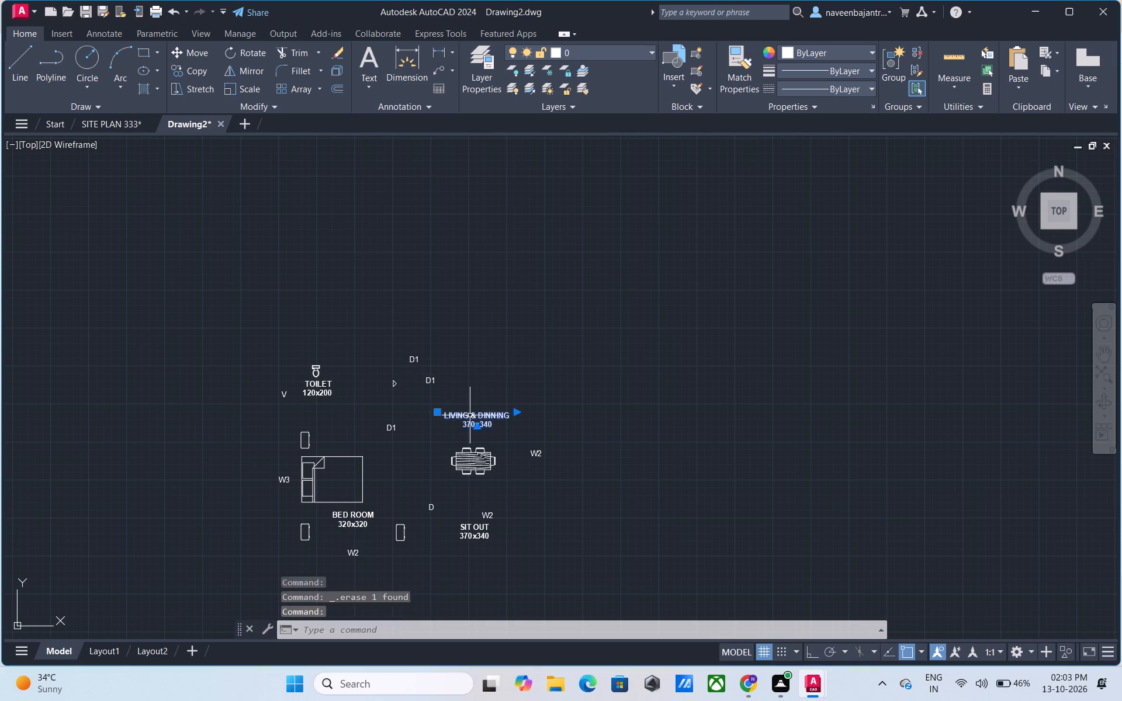
key("Delete")
left_click(479, 456)
key("Delete")
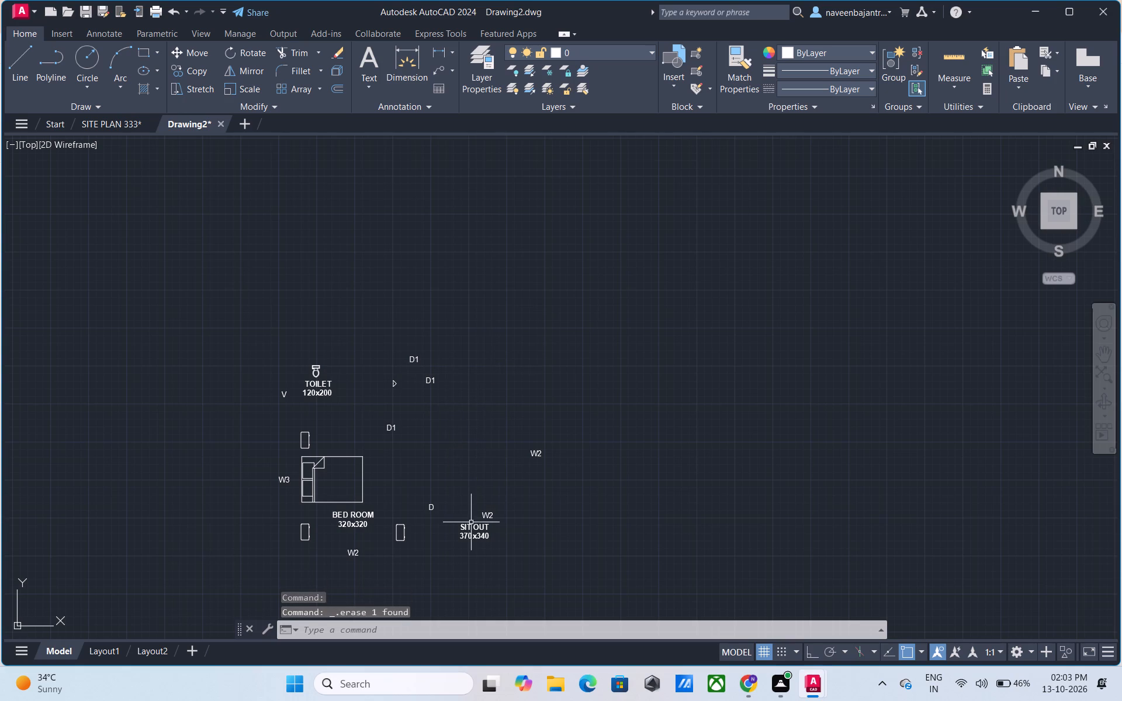
left_click(470, 529)
key("Delete")
Delete the BED ROOM 320x320 text and the bed above it.
left_click(368, 516)
key("Delete")
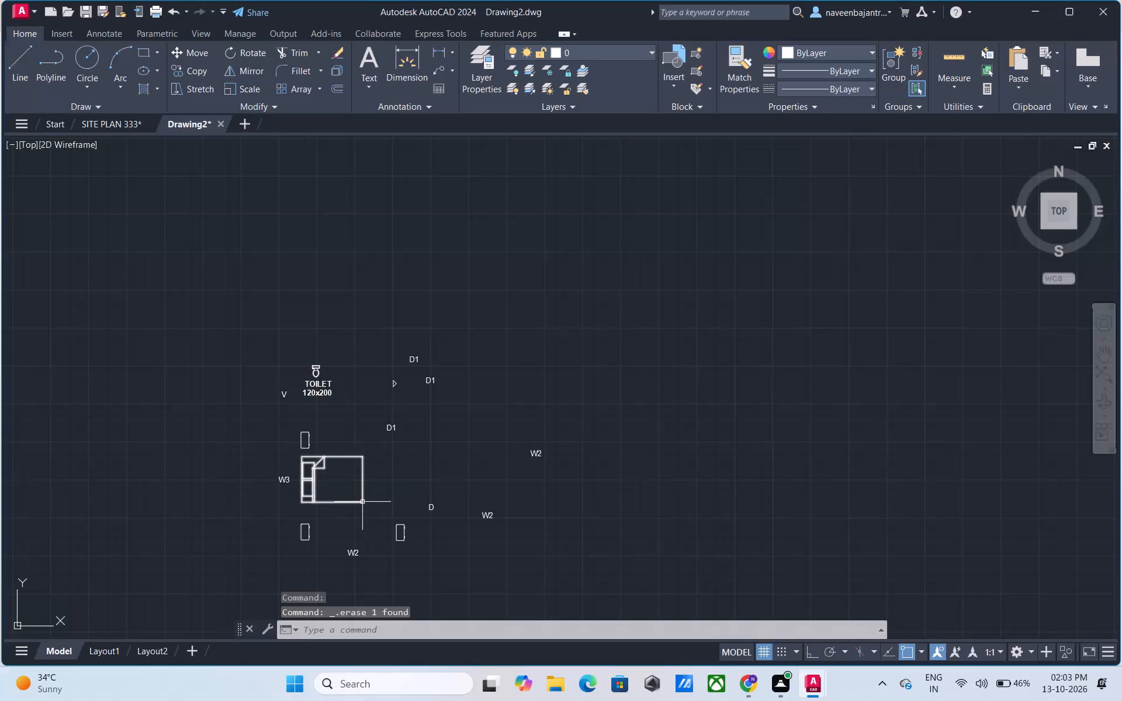
left_click(362, 502)
key("Delete")
Delete the TOILET 120x200 text and that toilet's WC fixture.
left_click(324, 388)
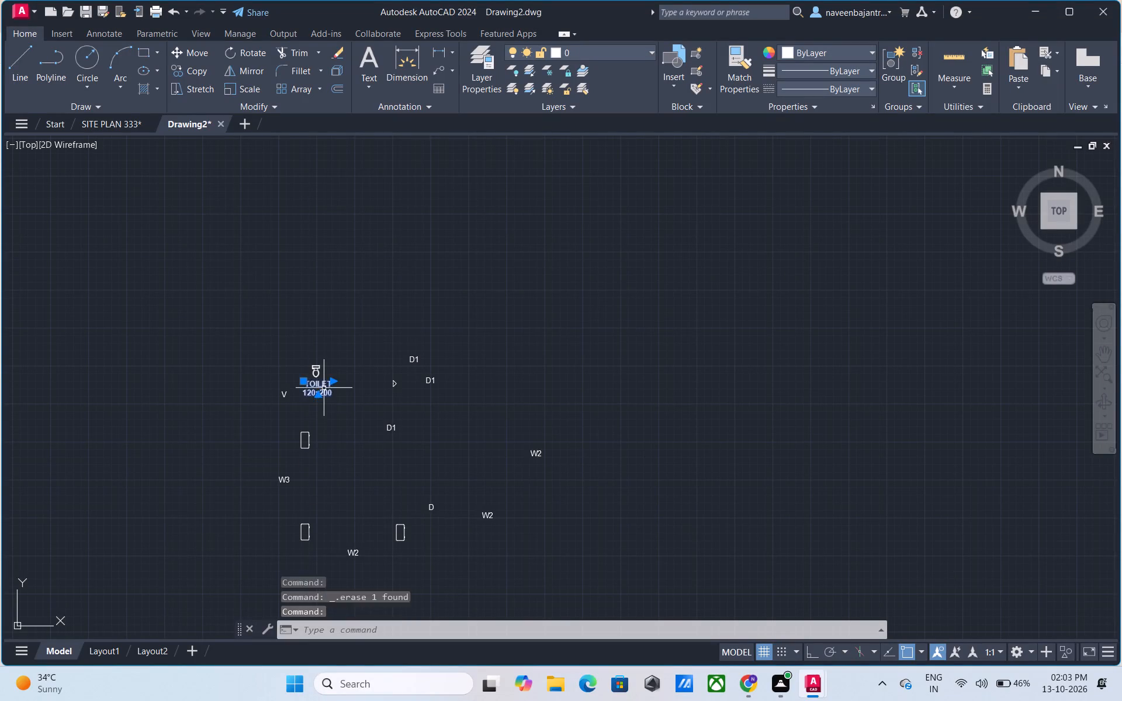
key("Delete")
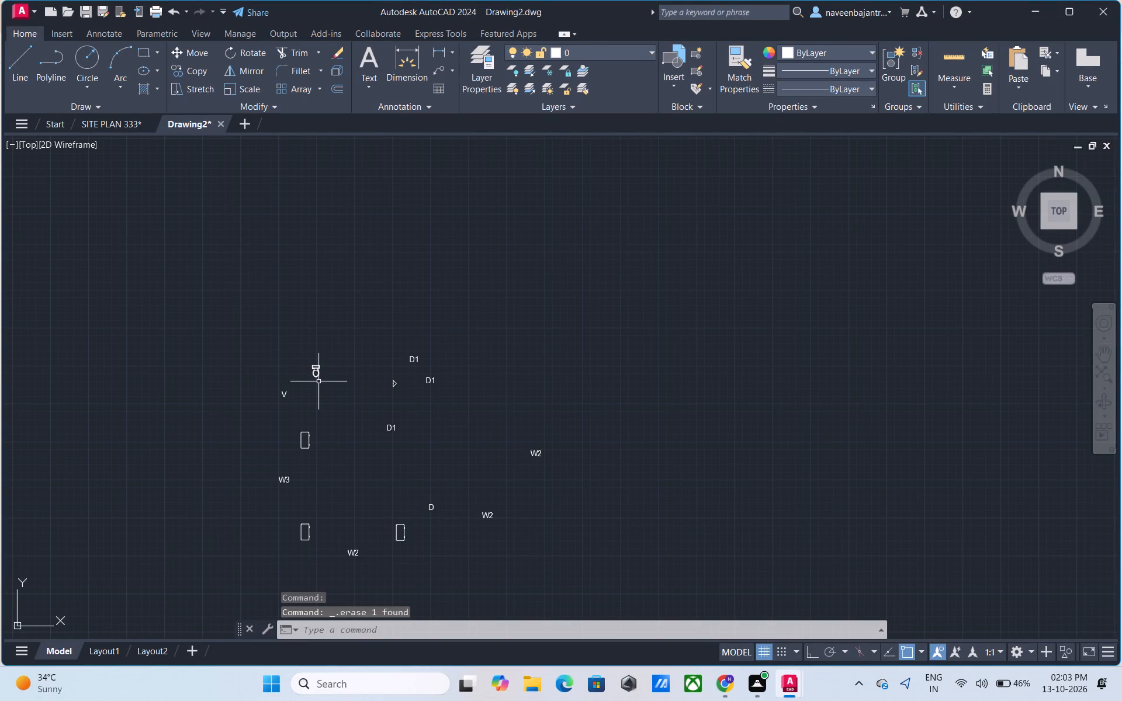
left_click(316, 374)
key("Delete")
Delete the three small rectangular bedside units left in the southwestern bedroom.
left_click(307, 442)
key("Delete")
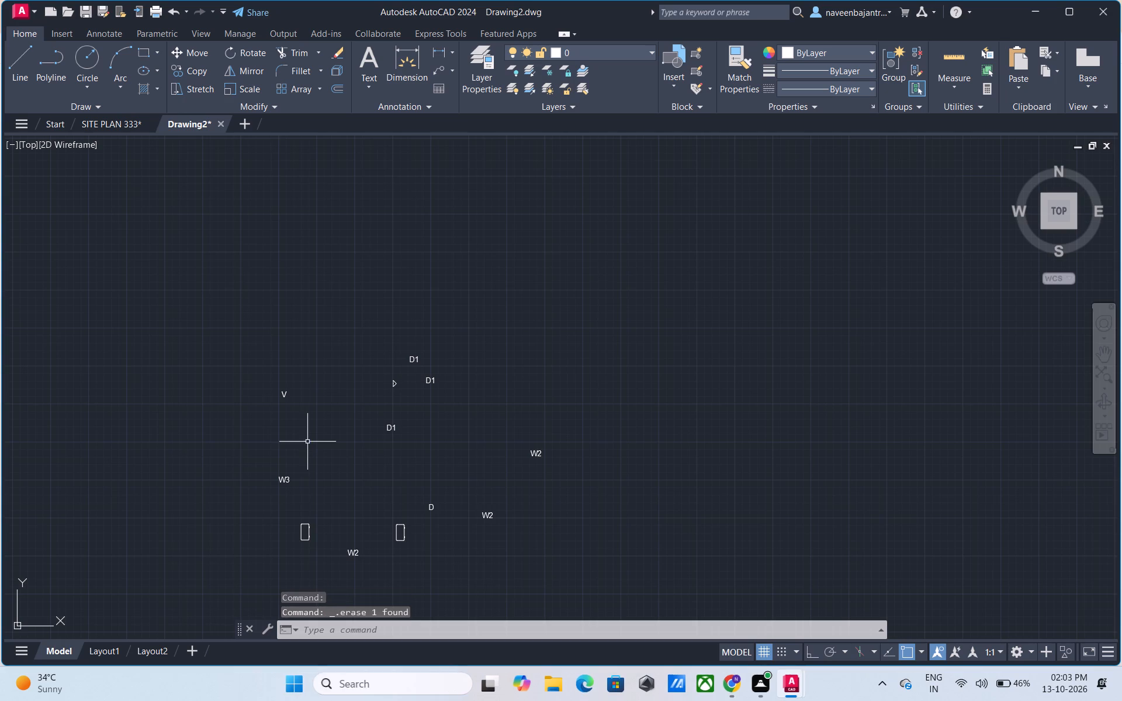
left_click(310, 532)
key("Delete")
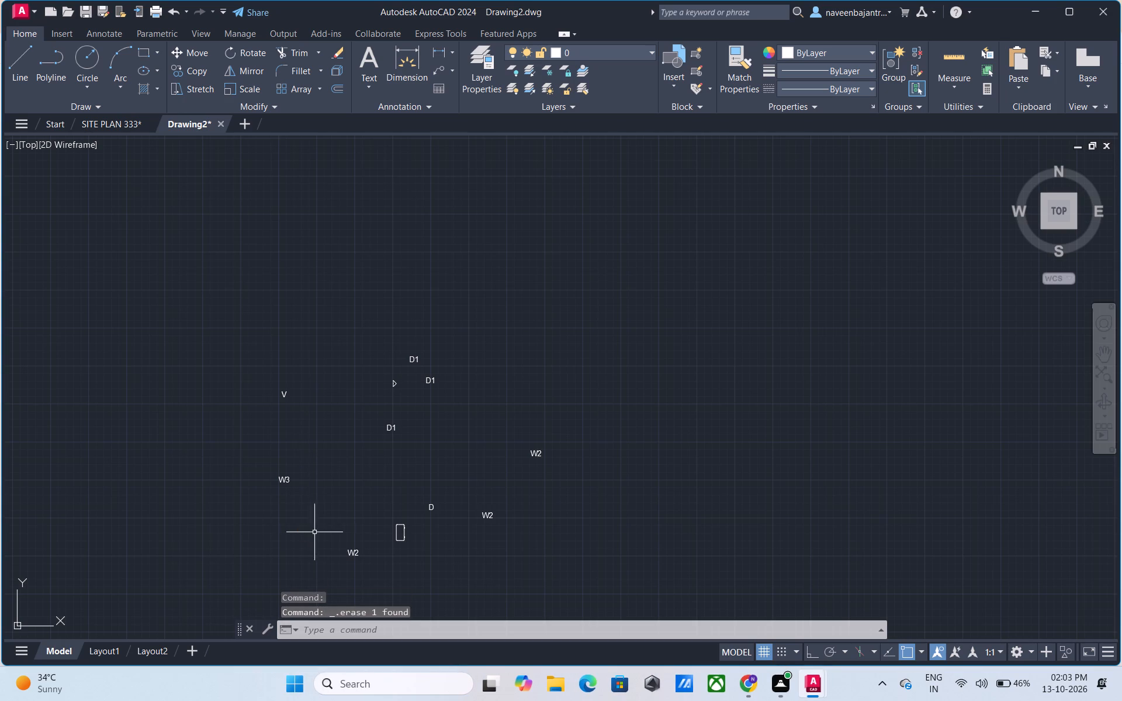
left_click(405, 538)
key("Delete")
Erase the hatch object at the small stair-arrow triangle.
scroll(392, 383, "up", 6)
left_click(392, 368)
key("Delete")
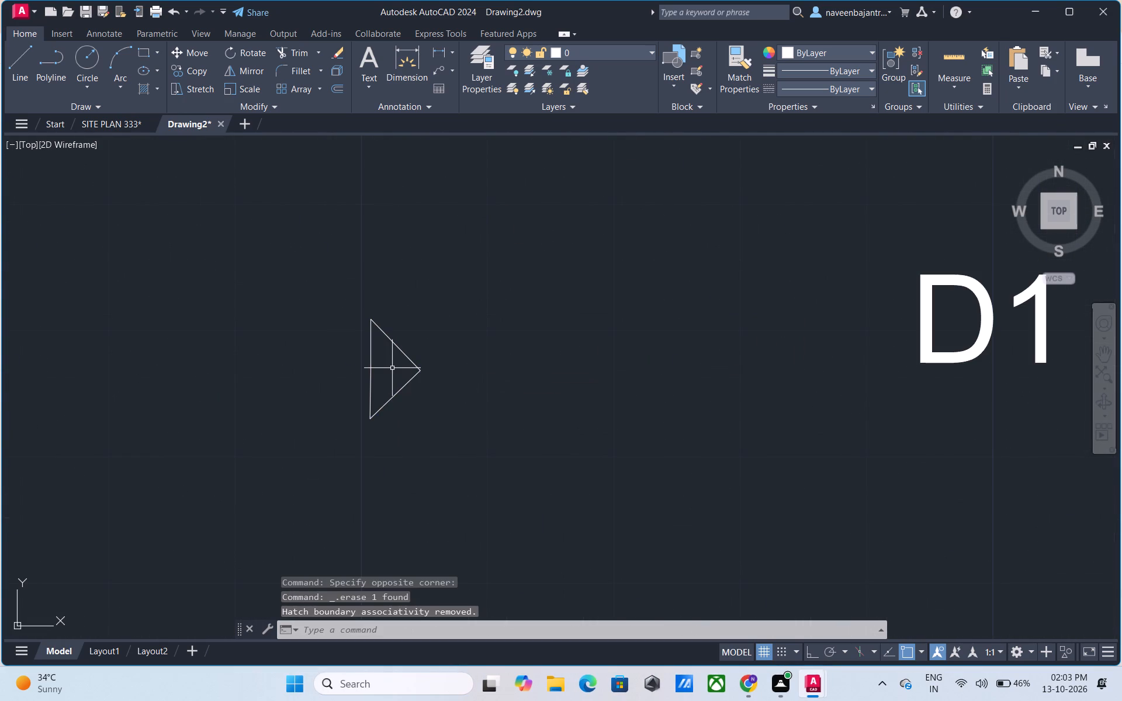
Delete the two D1 labels northeast of the stair-arrow triangle.
scroll(396, 387, "down", 3)
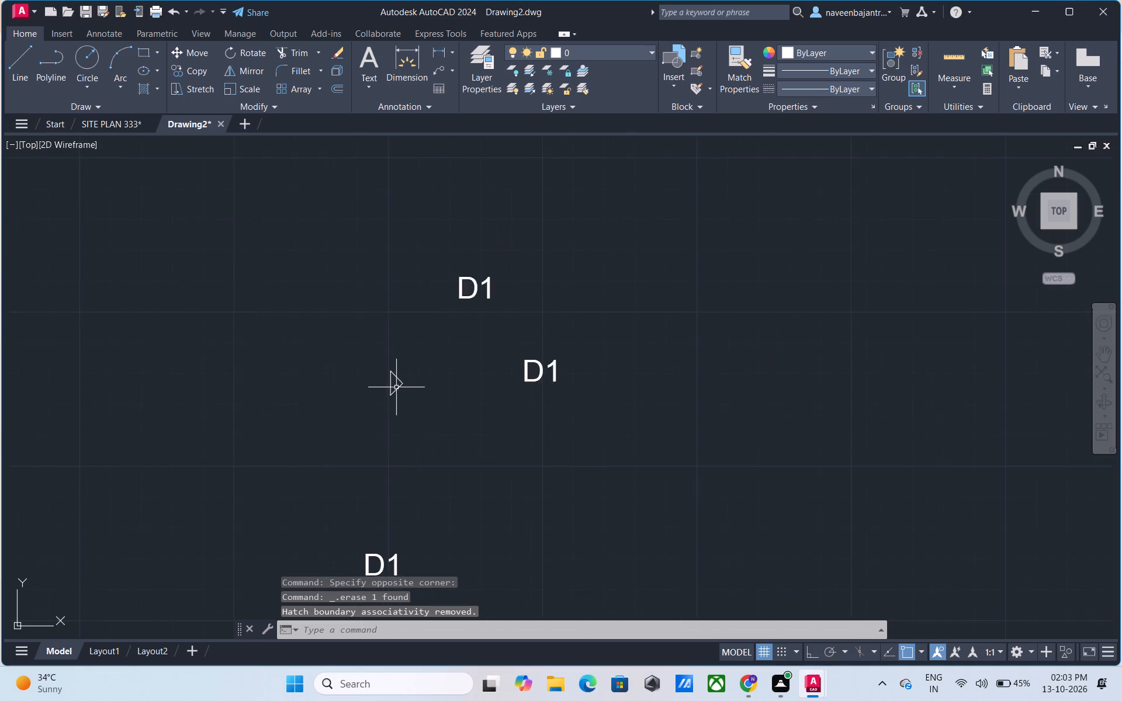
scroll(396, 387, "down", 1)
left_click(438, 327)
key("Delete")
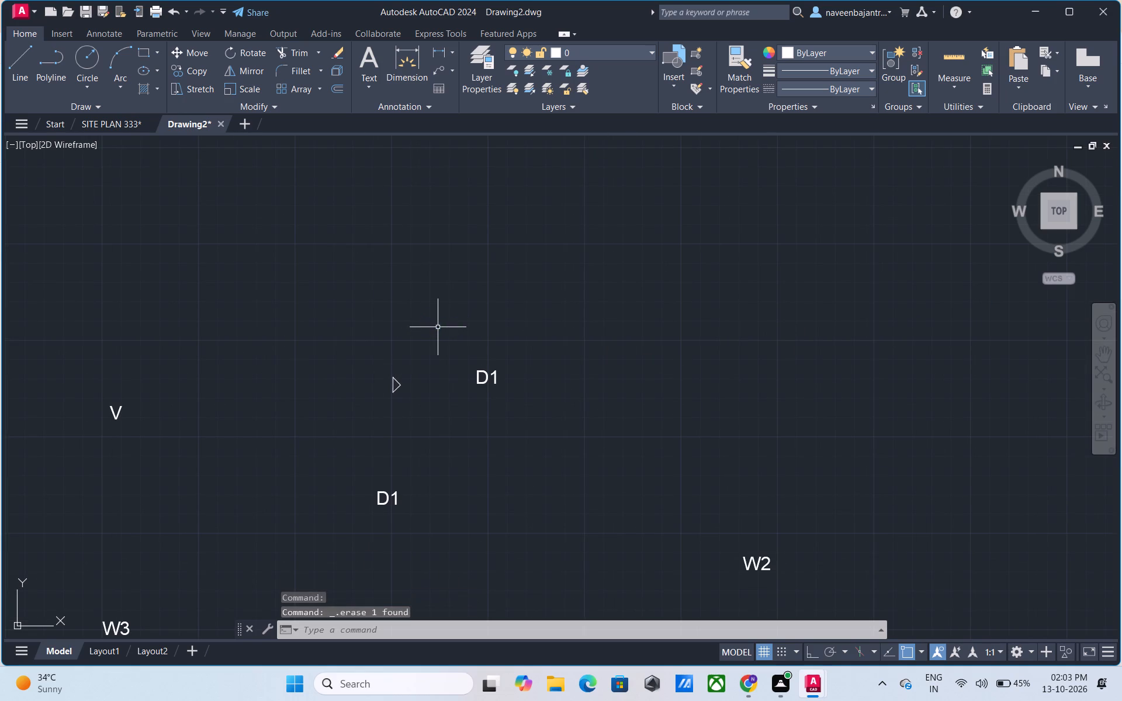
left_click(479, 374)
key("Delete")
Delete the western W3 and V labels and the last D1 label below the stair-arrow triangle.
scroll(493, 398, "down", 2)
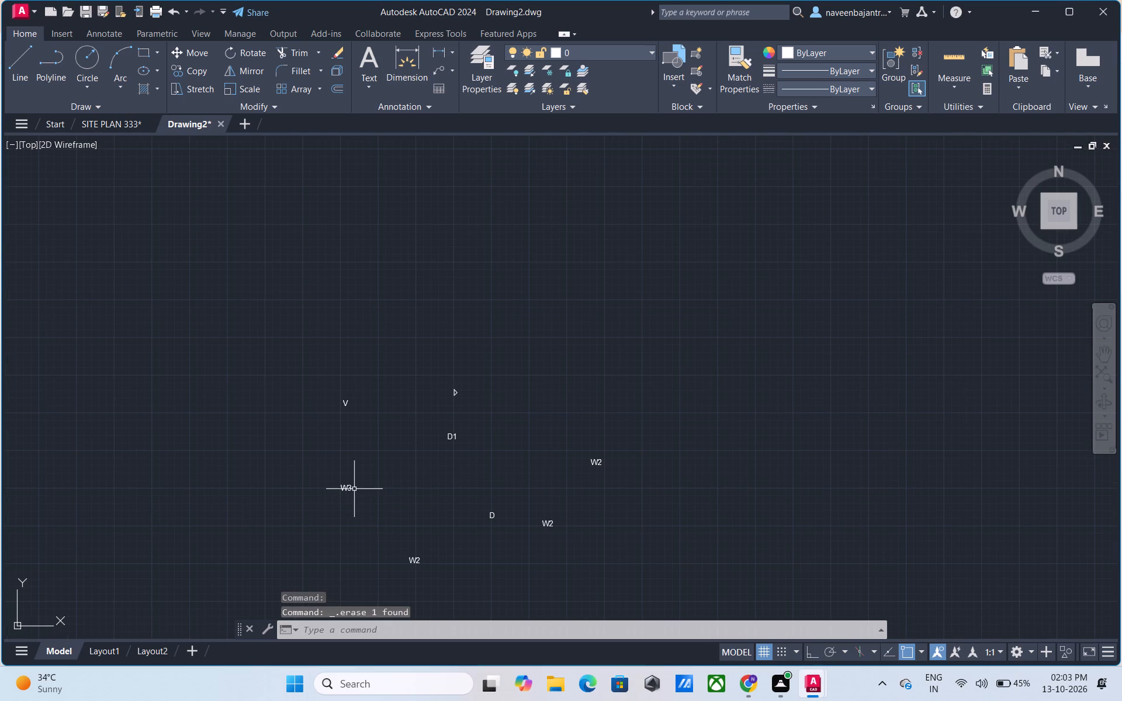
left_click(352, 489)
key("Delete")
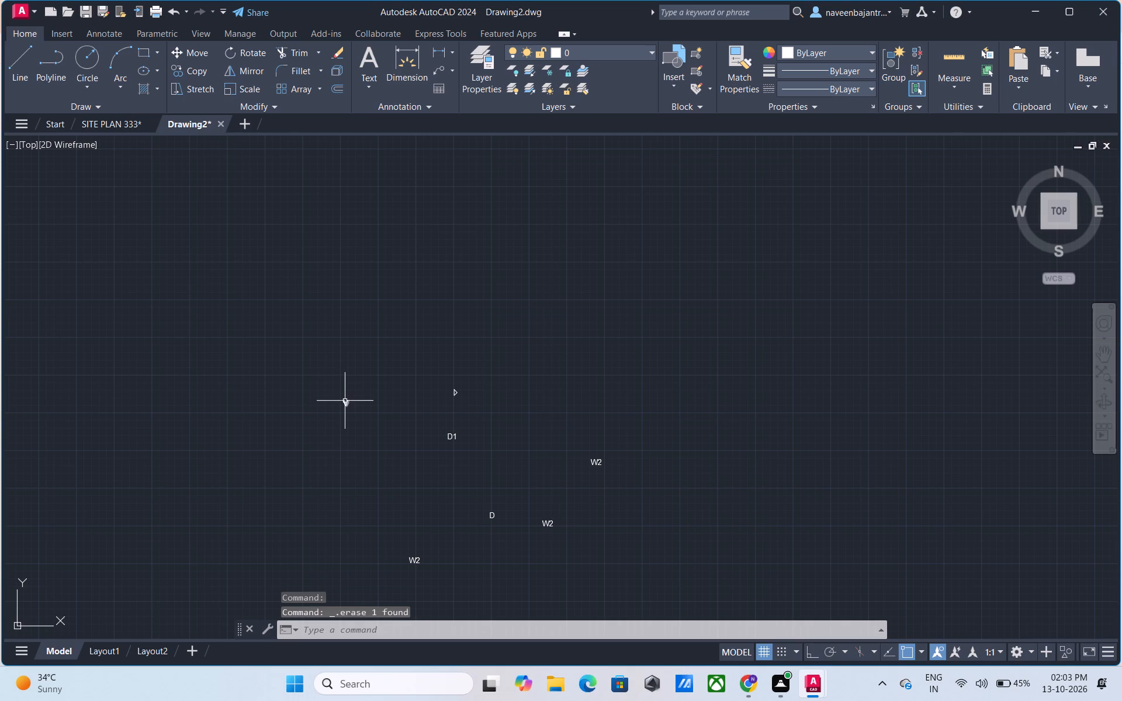
left_click(345, 401)
key("Delete")
left_click(448, 437)
key("Delete")
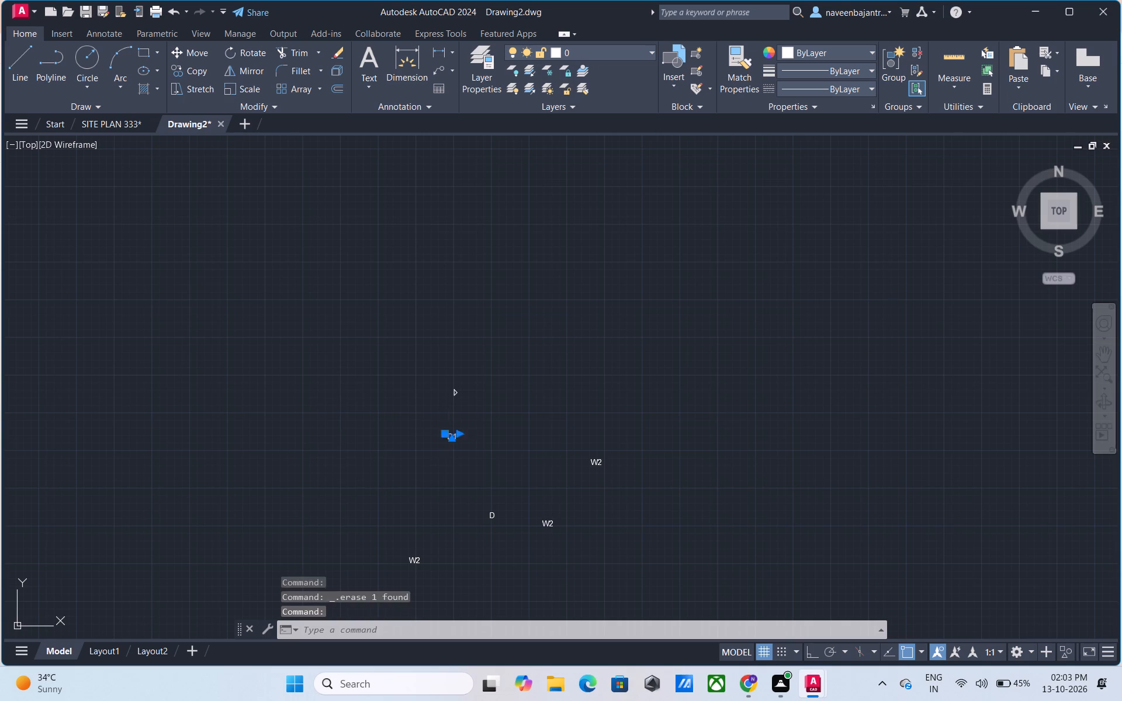
Delete the southern W2 label, the D label and the two remaining W2 labels to the east.
left_click(414, 558)
key("Delete")
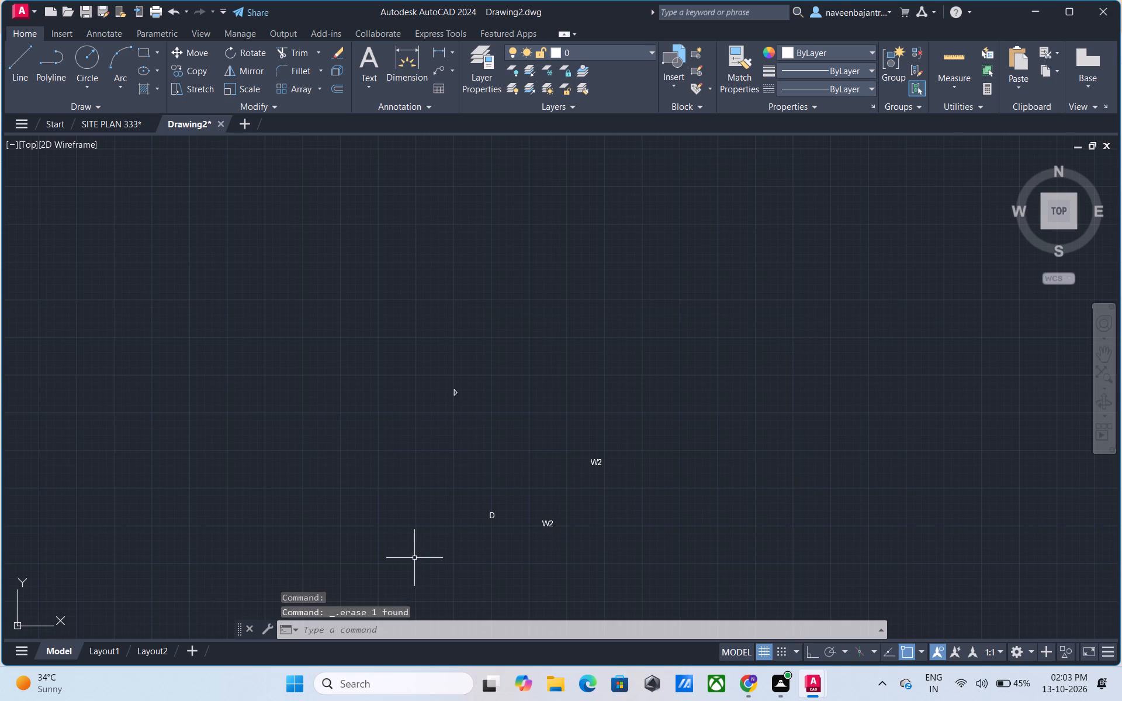
left_click(492, 516)
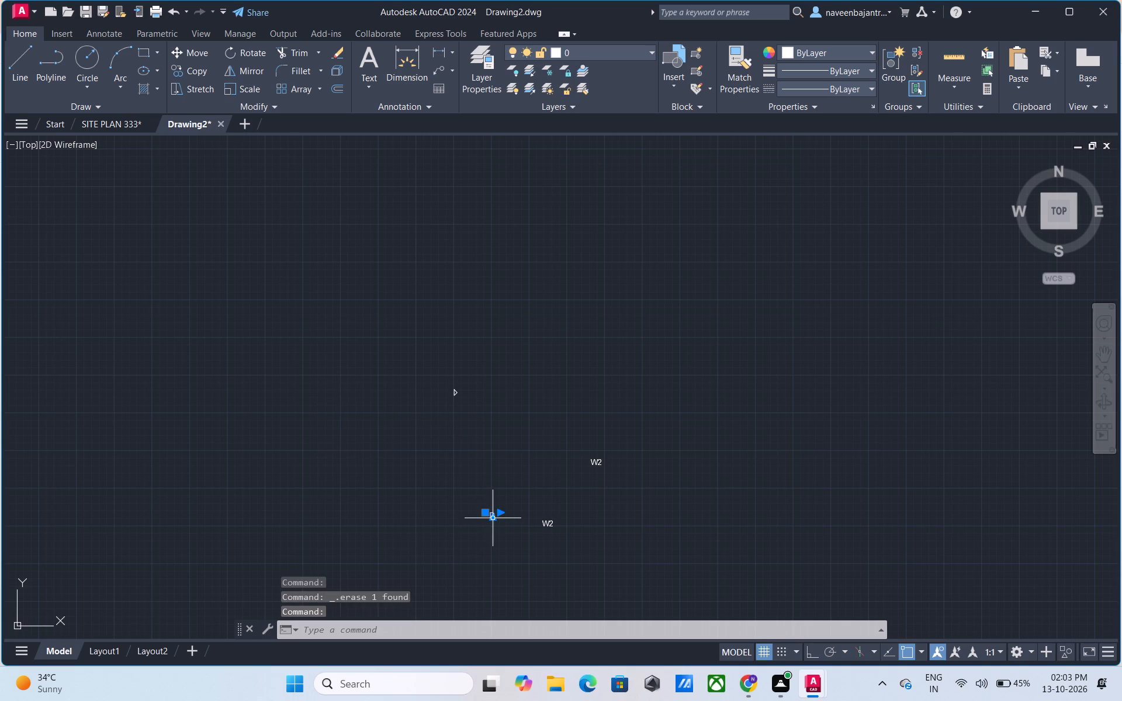
key("Delete")
left_click(545, 522)
key("Delete")
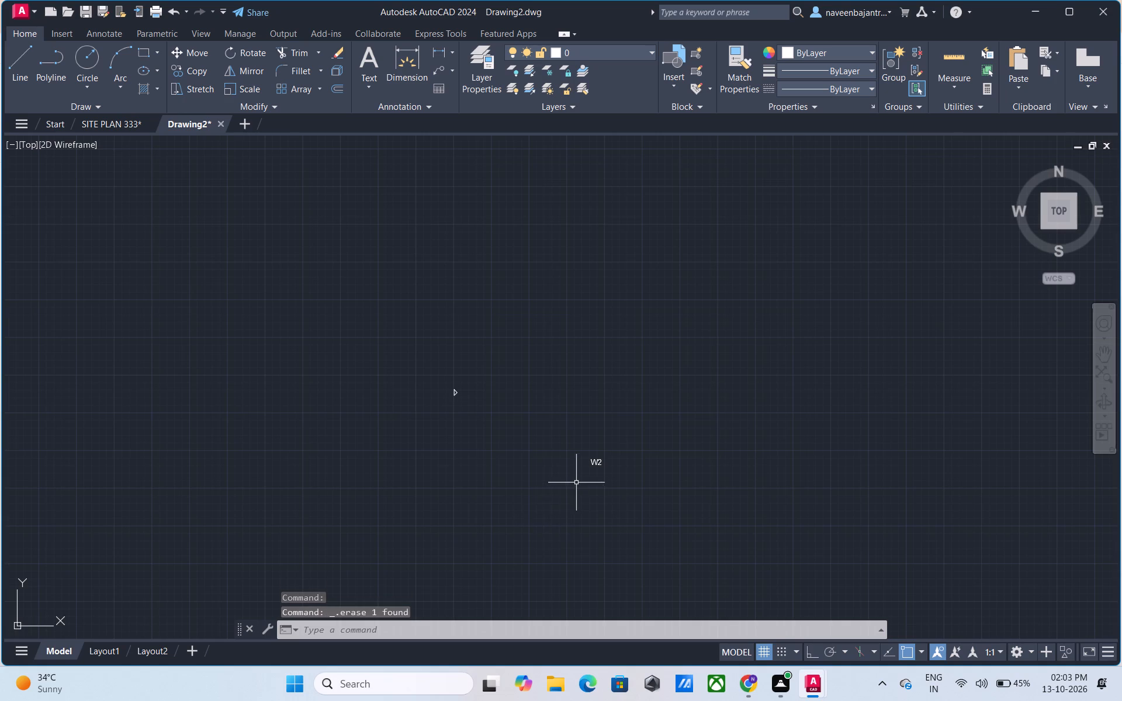
left_click(593, 463)
key("Delete")
Remove all edges of the leftover stair-arrow triangle with Trim and return to the original floor plan.
scroll(453, 393, "up", 6)
key("Escape")
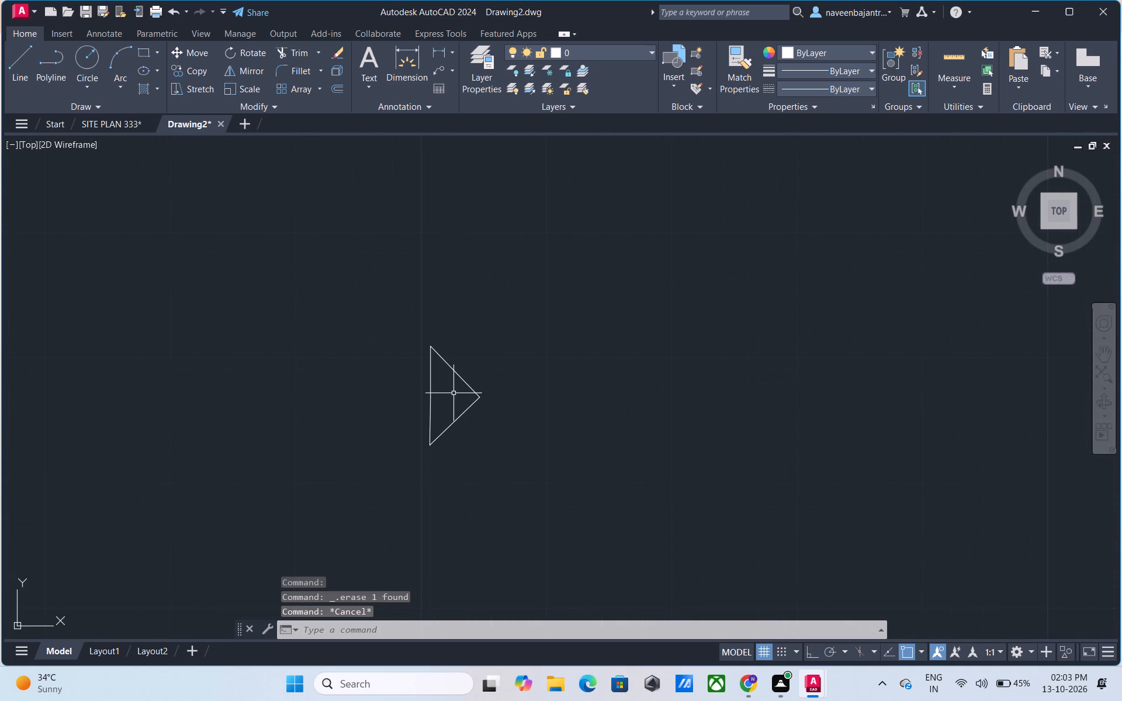
type("TR")
key("space")
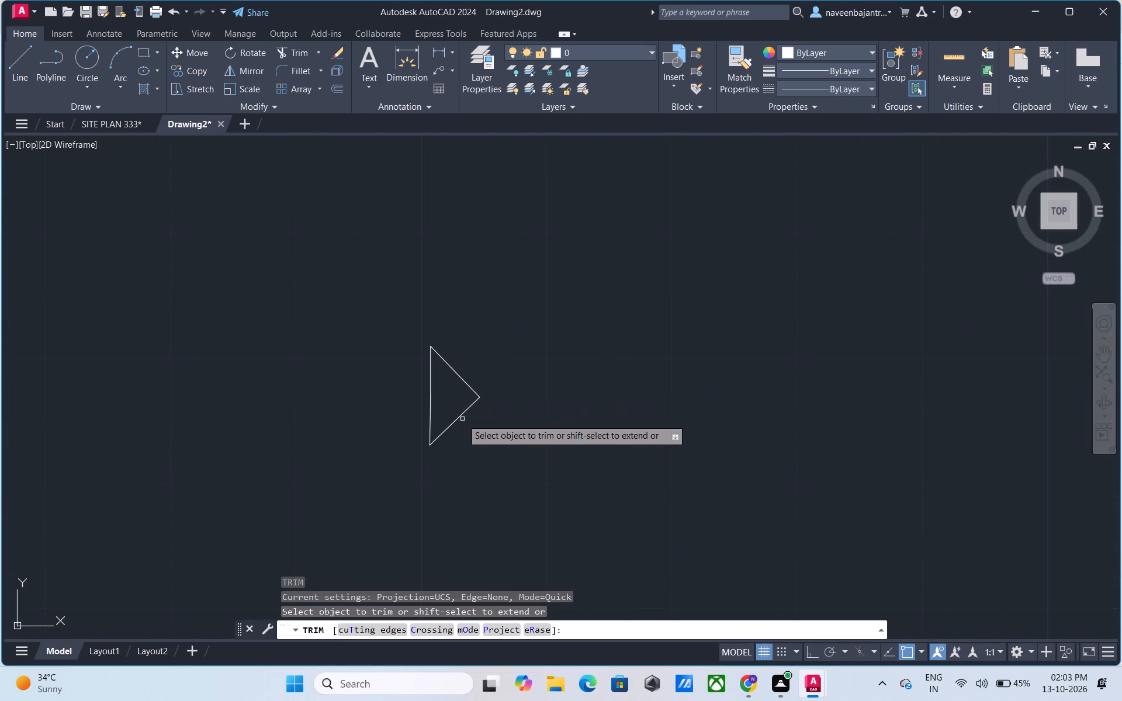
left_click(462, 412)
left_click(470, 390)
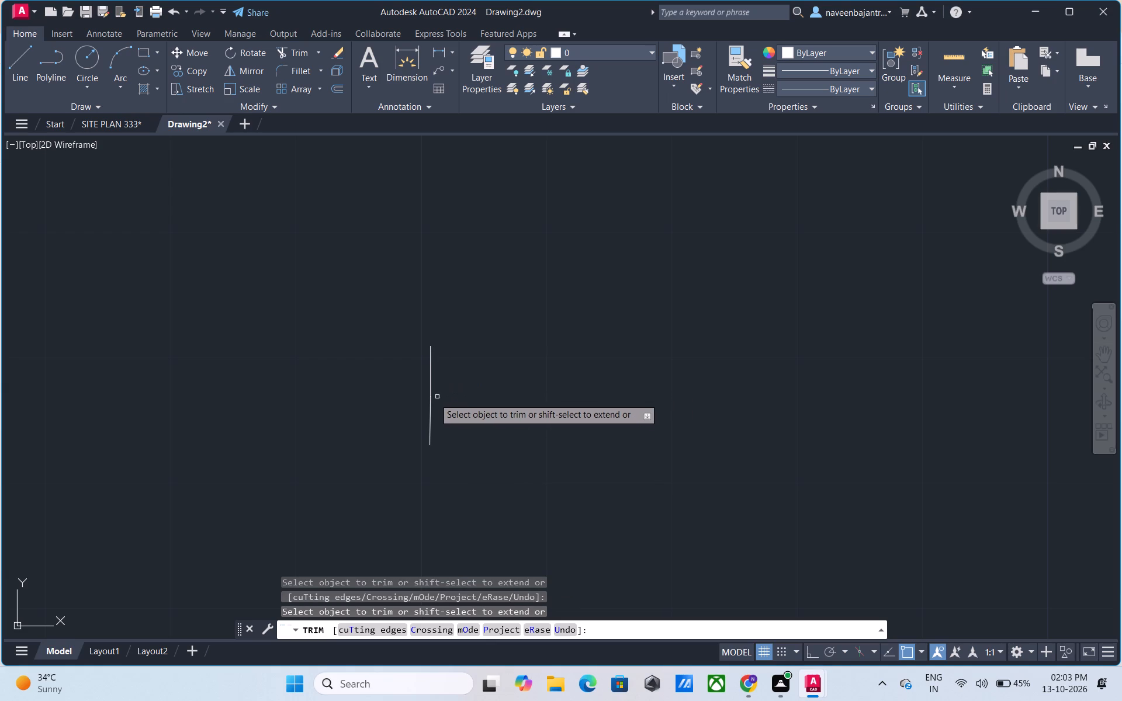
left_click(430, 400)
left_click(430, 391)
scroll(431, 391, "down", 3)
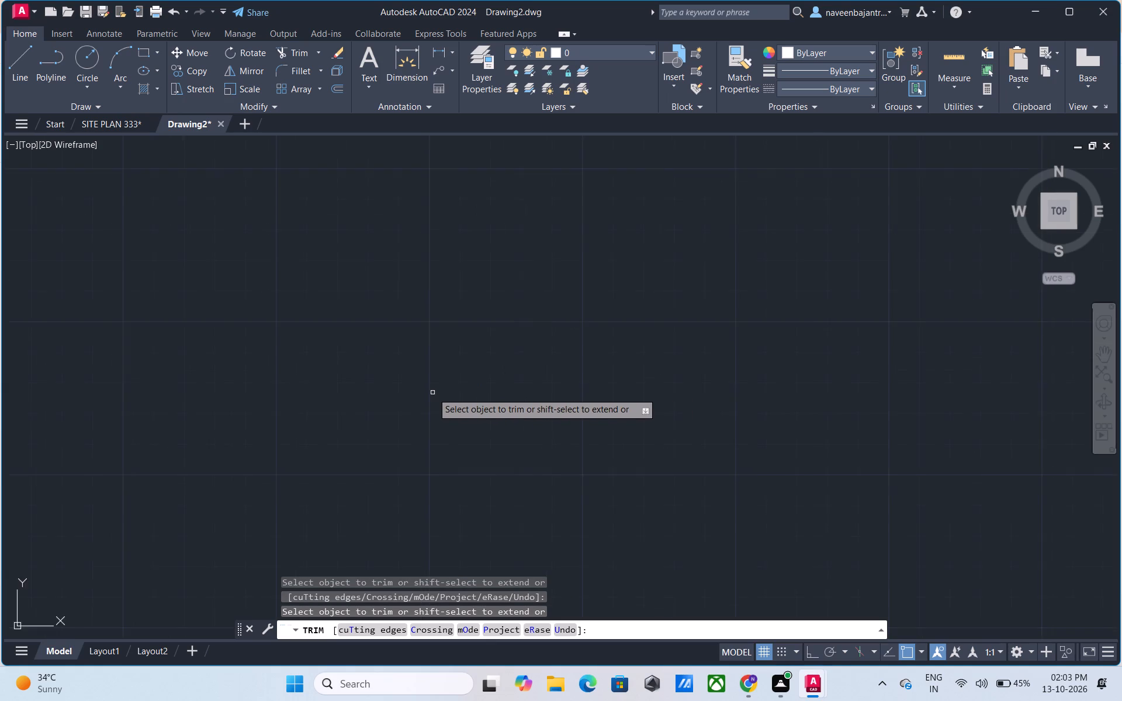
scroll(433, 393, "down", 10)
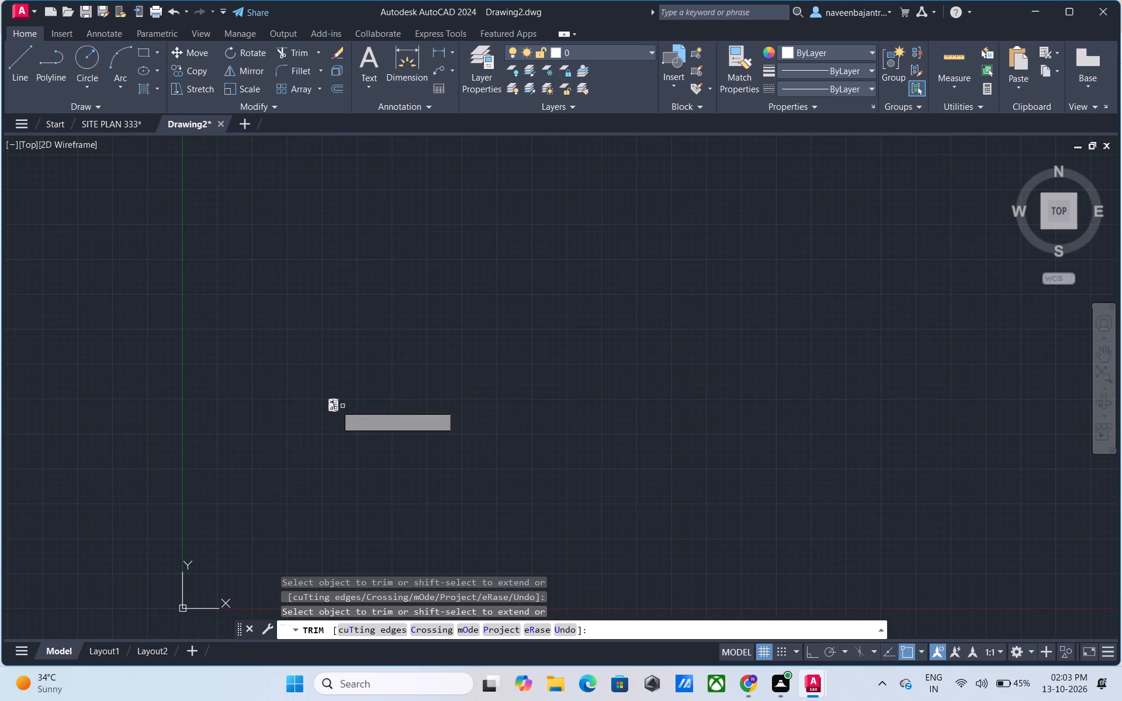
scroll(324, 405, "up", 7)
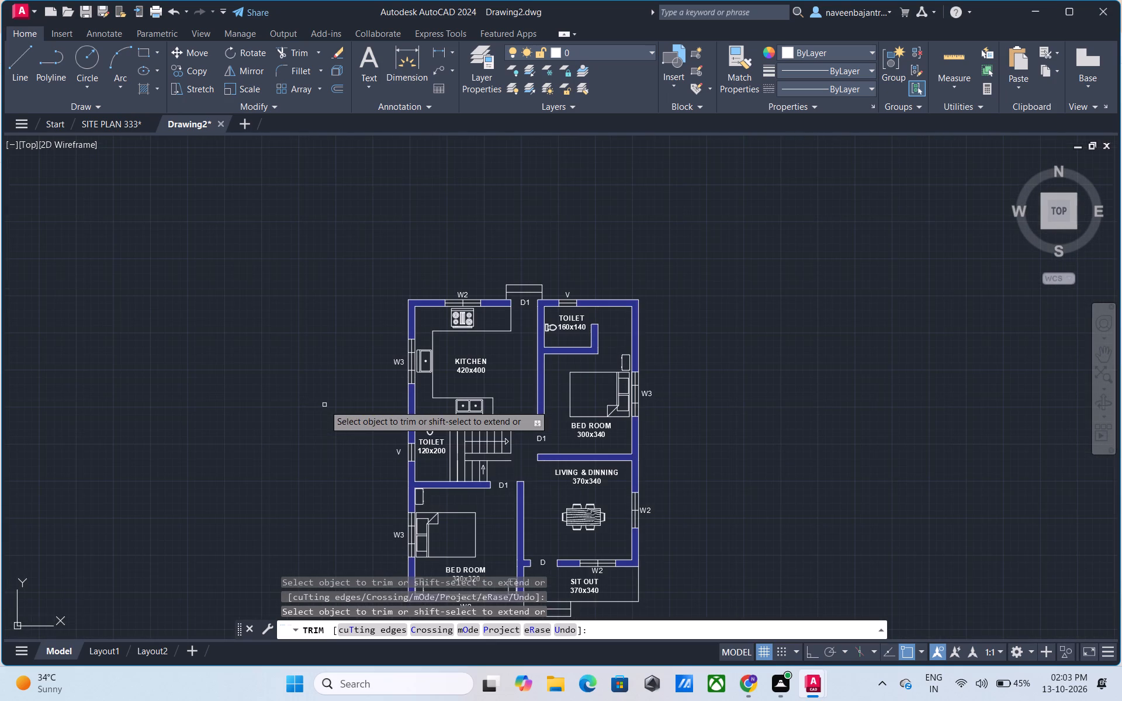
middle_click_drag(324, 405, 385, 320)
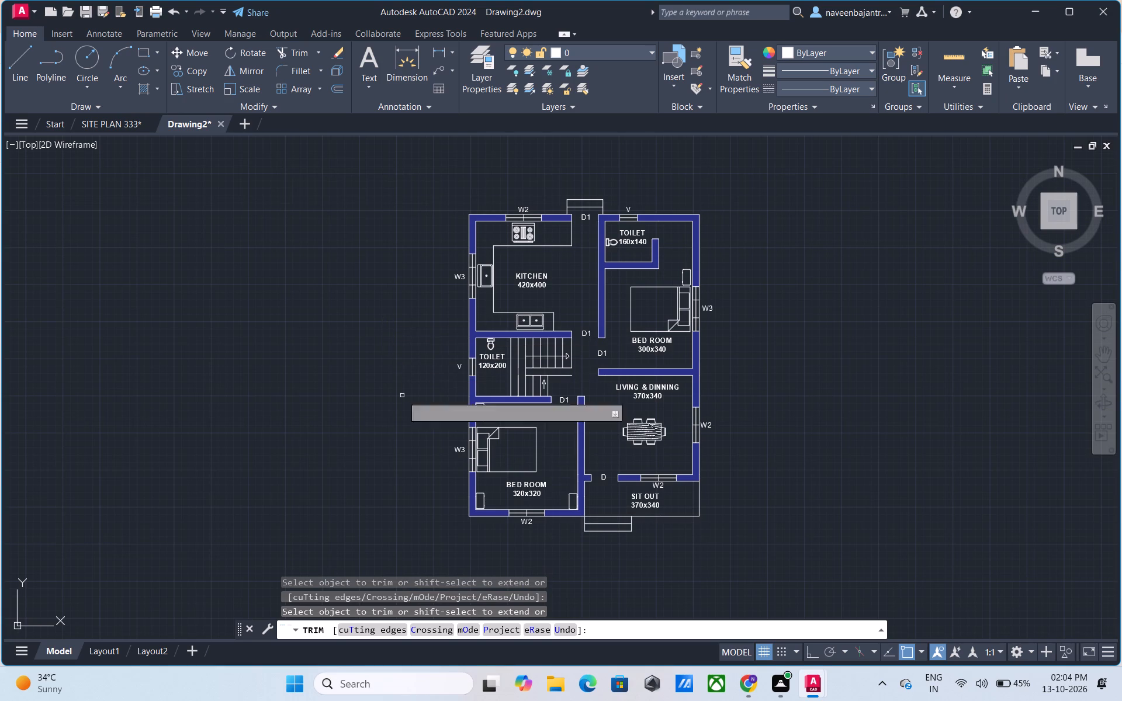
key("Escape")
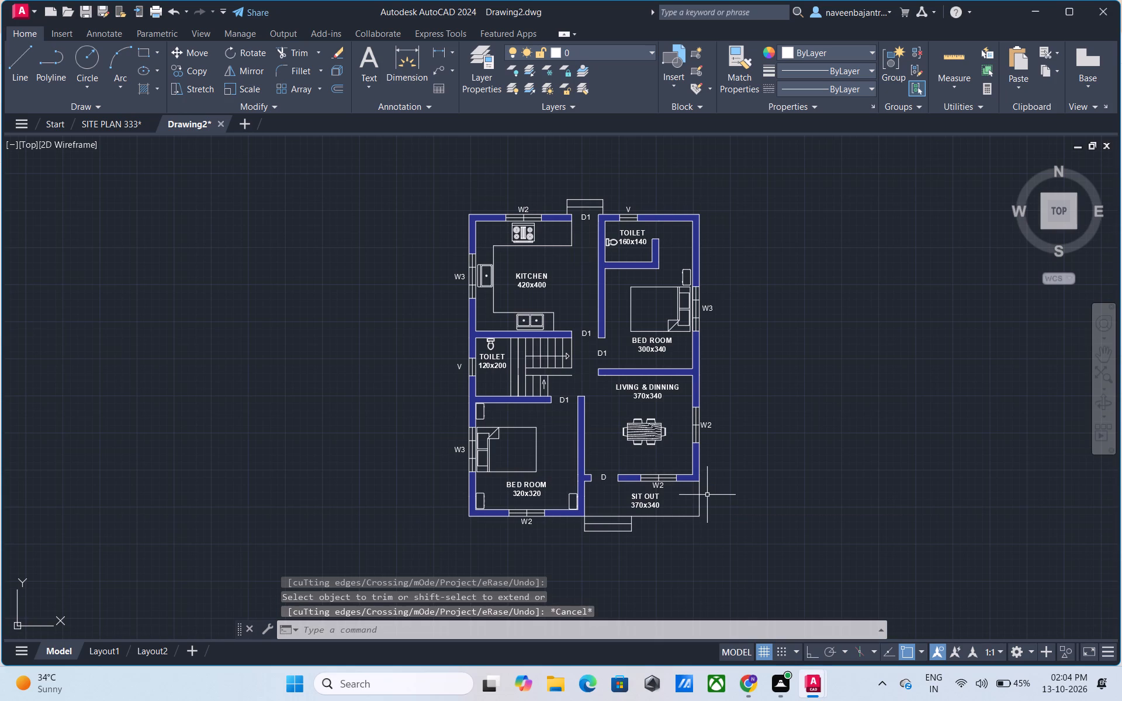
Draw a 10" vertical line extending south from the southeast corner of the sit-out.
middle_click_drag(707, 495, 704, 411)
scroll(702, 474, "up", 2)
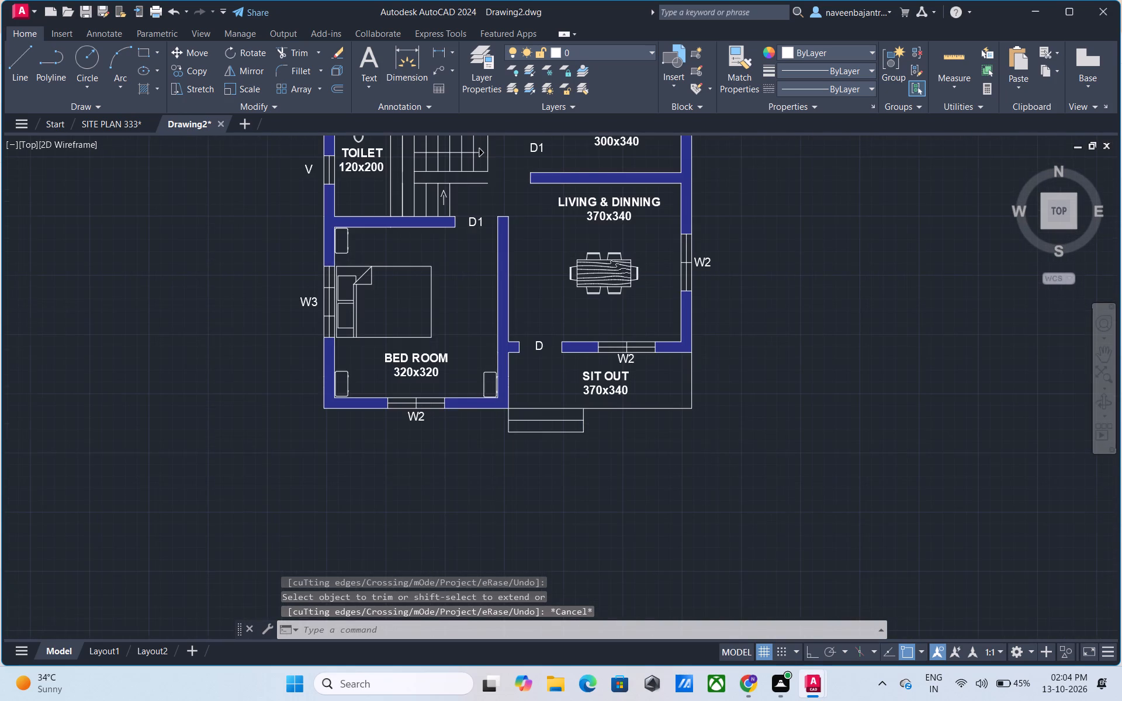
middle_click_drag(676, 423, 627, 449)
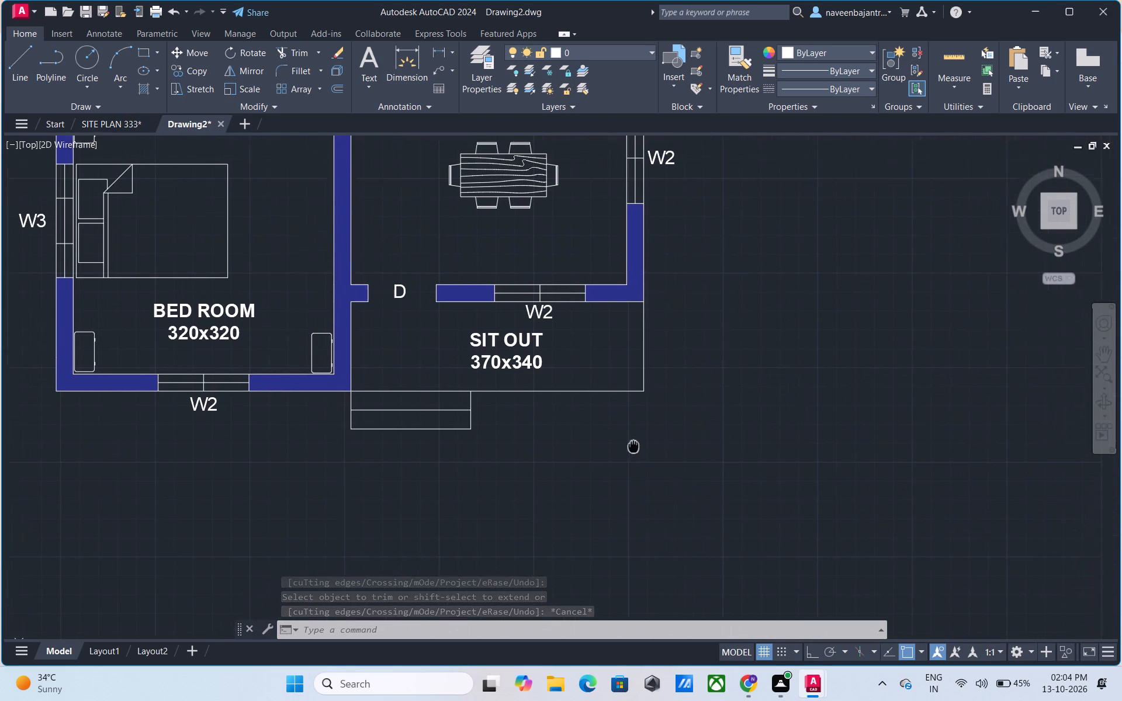
middle_click_drag(627, 449, 567, 484)
scroll(567, 484, "up", 1)
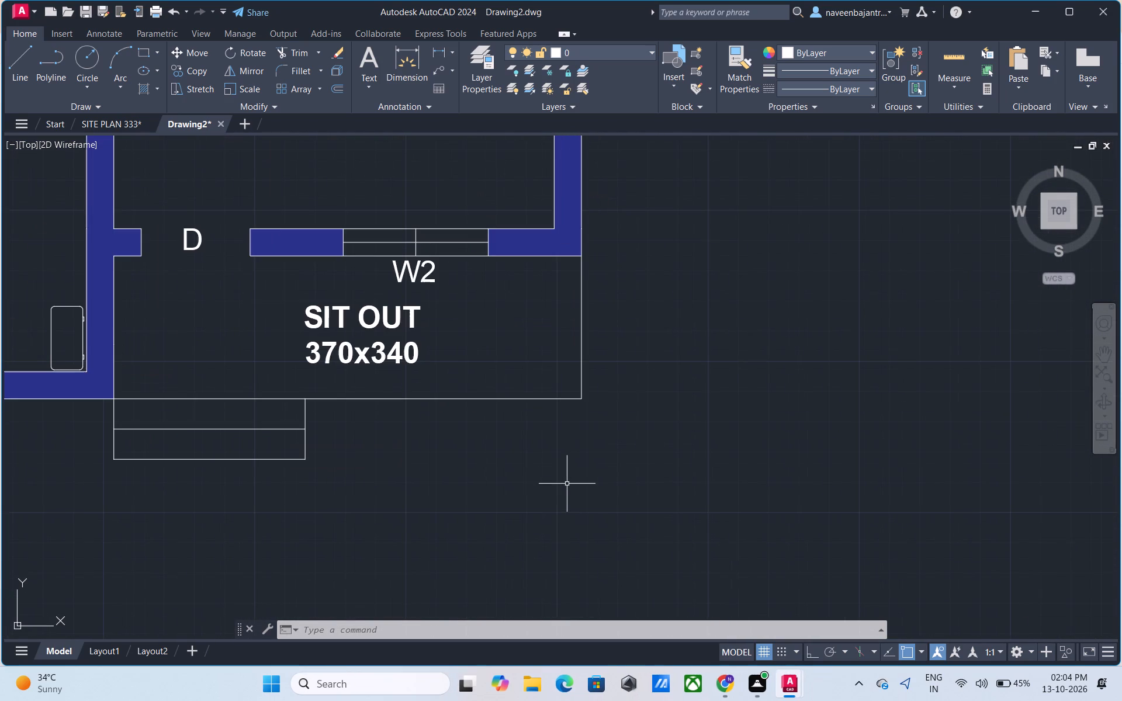
key("Escape")
type("L")
key("space")
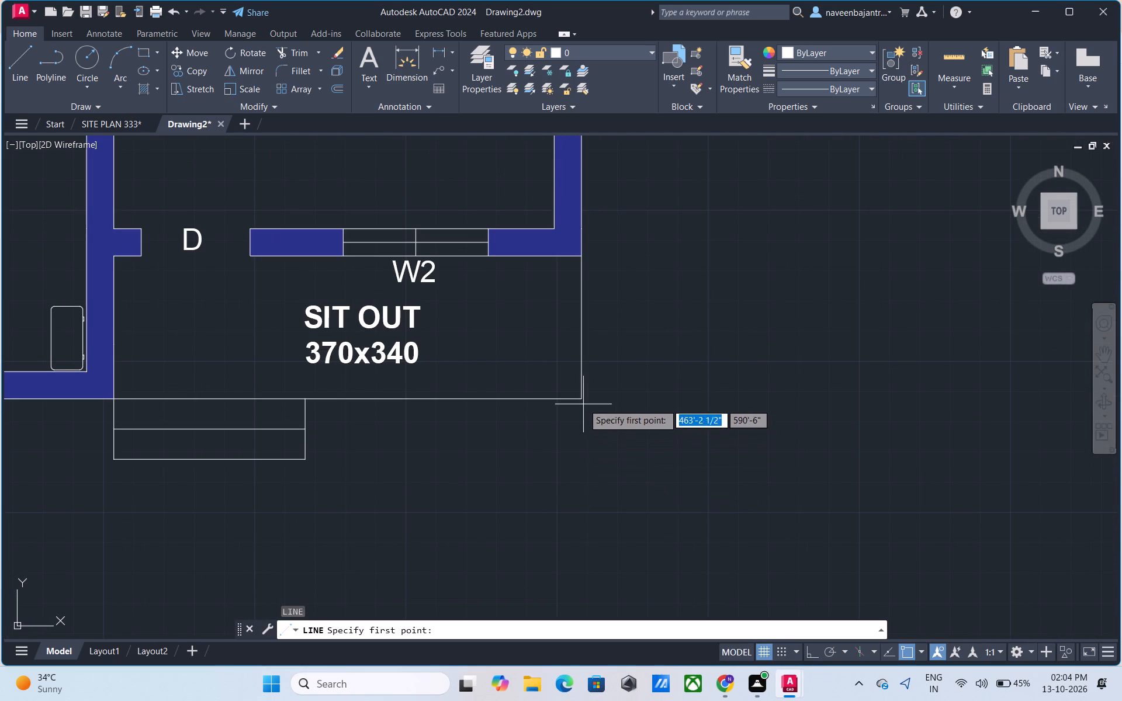
left_click(582, 399)
type("10")
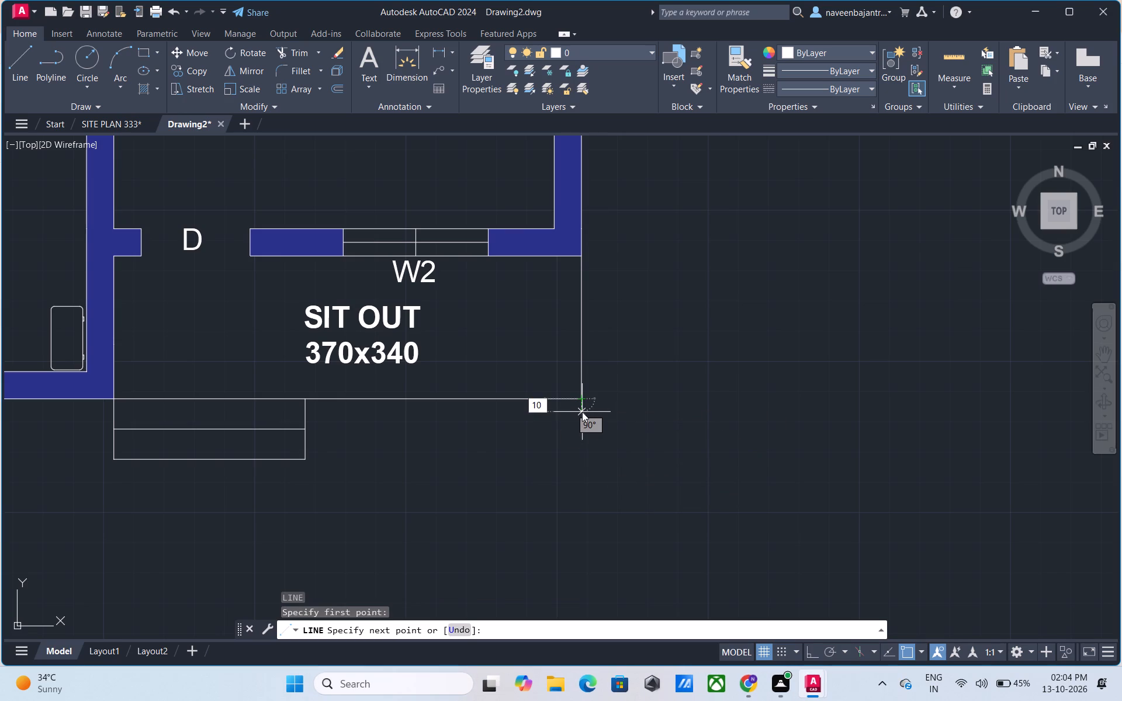
key("shift+quotedbl")
key("Return")
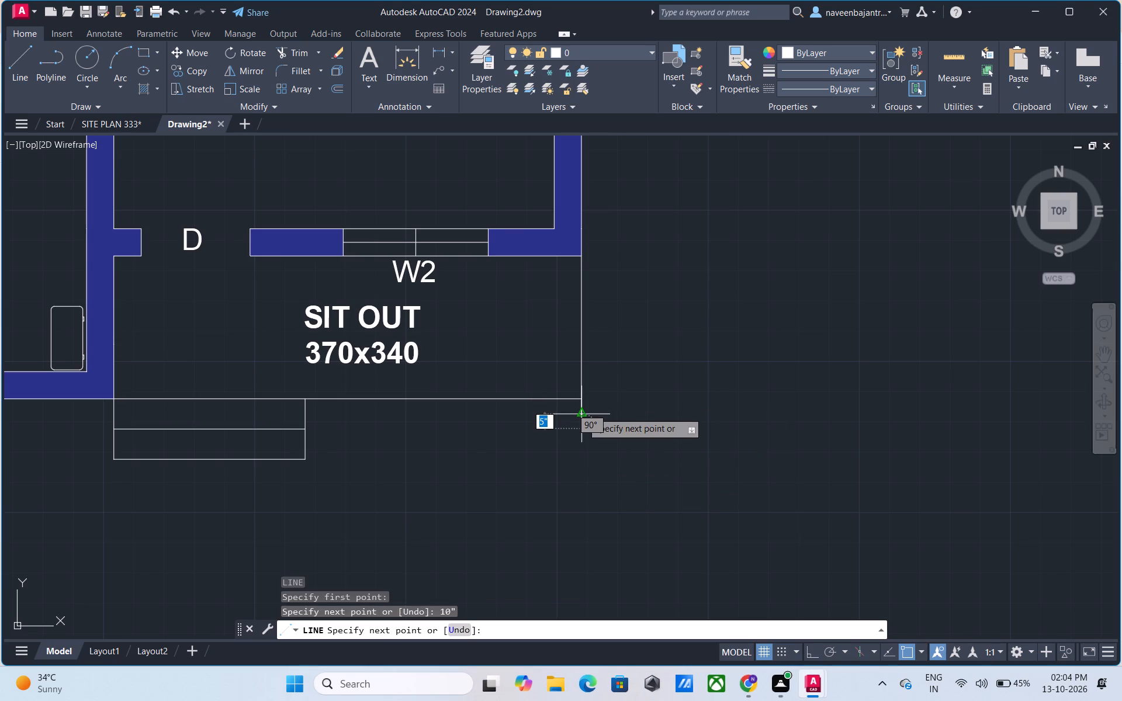
key("Escape")
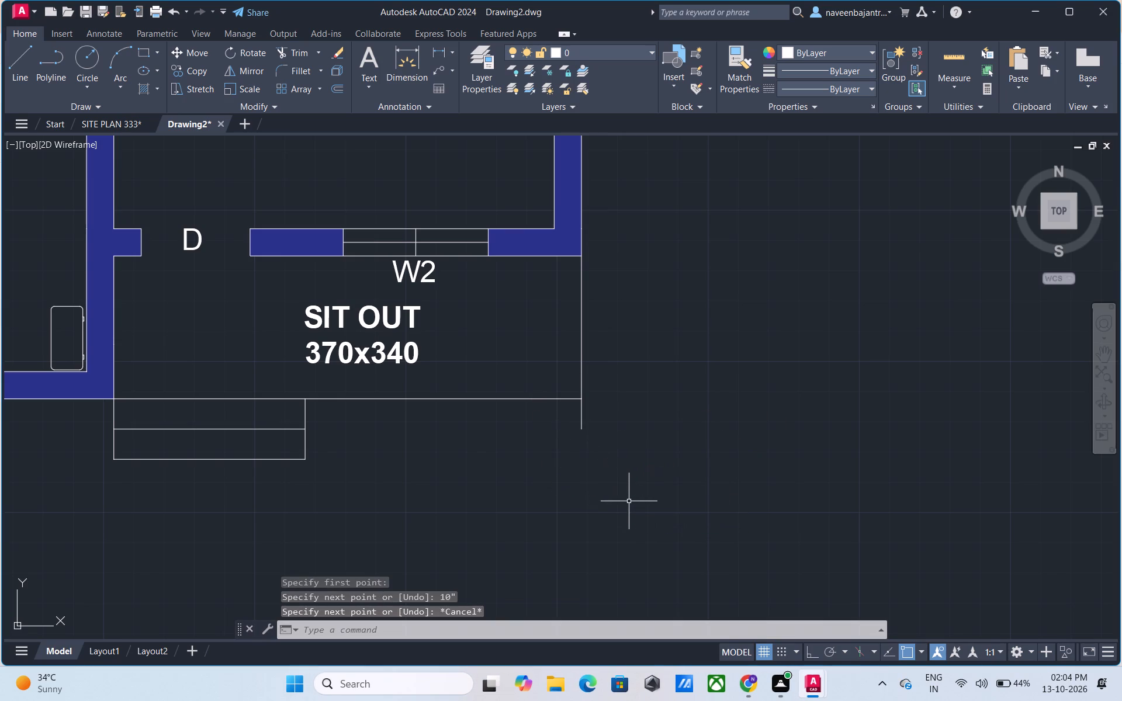
Draw a 10" horizontal line extending east from the outer southeast wall corner of the living and dining room.
middle_click_drag(647, 321, 566, 438)
scroll(566, 409, "up", 1)
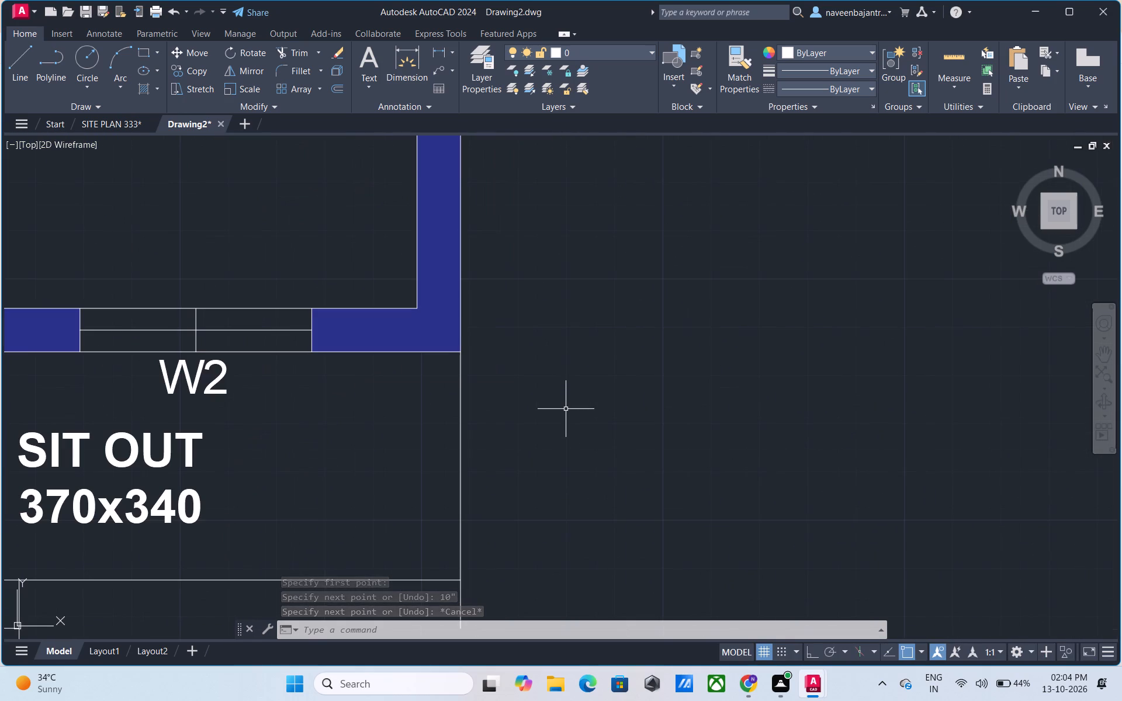
type("L")
key("space")
left_click(456, 349)
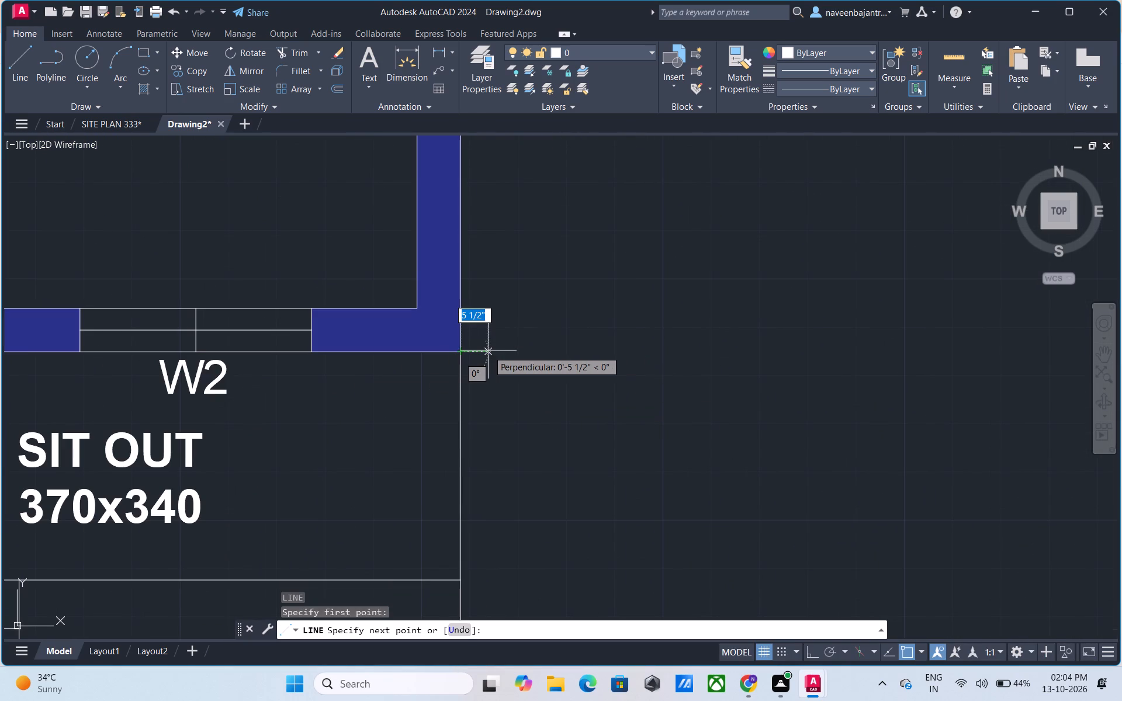
type("10\"")
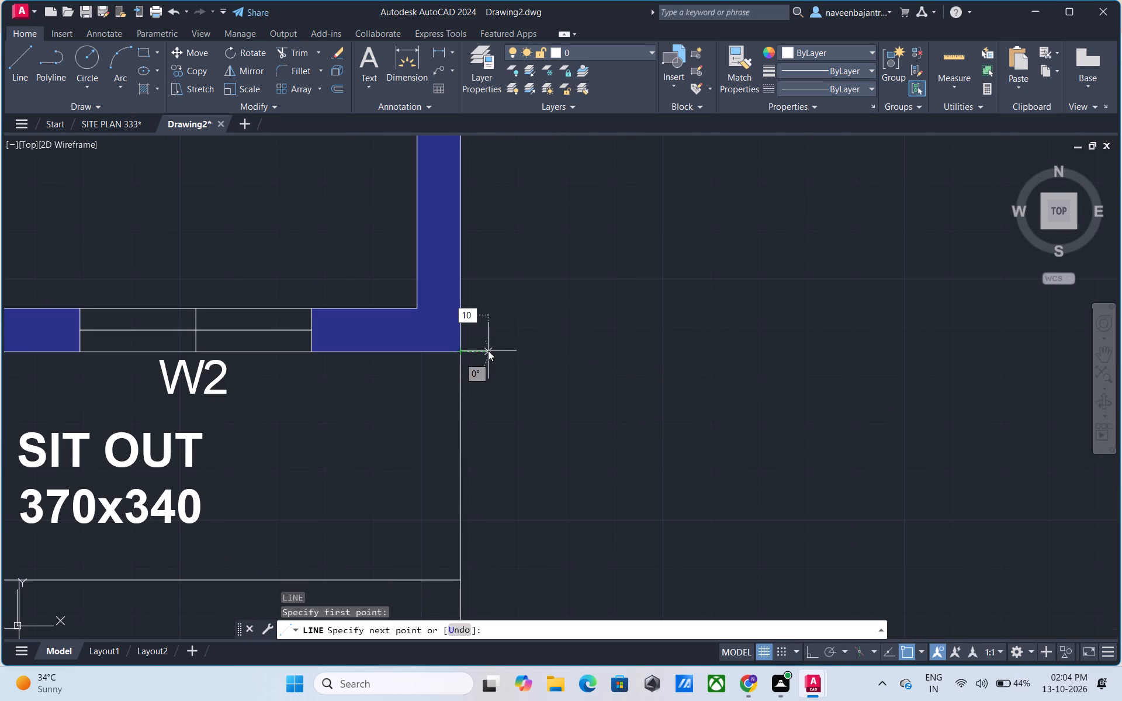
key("Return")
key("Escape")
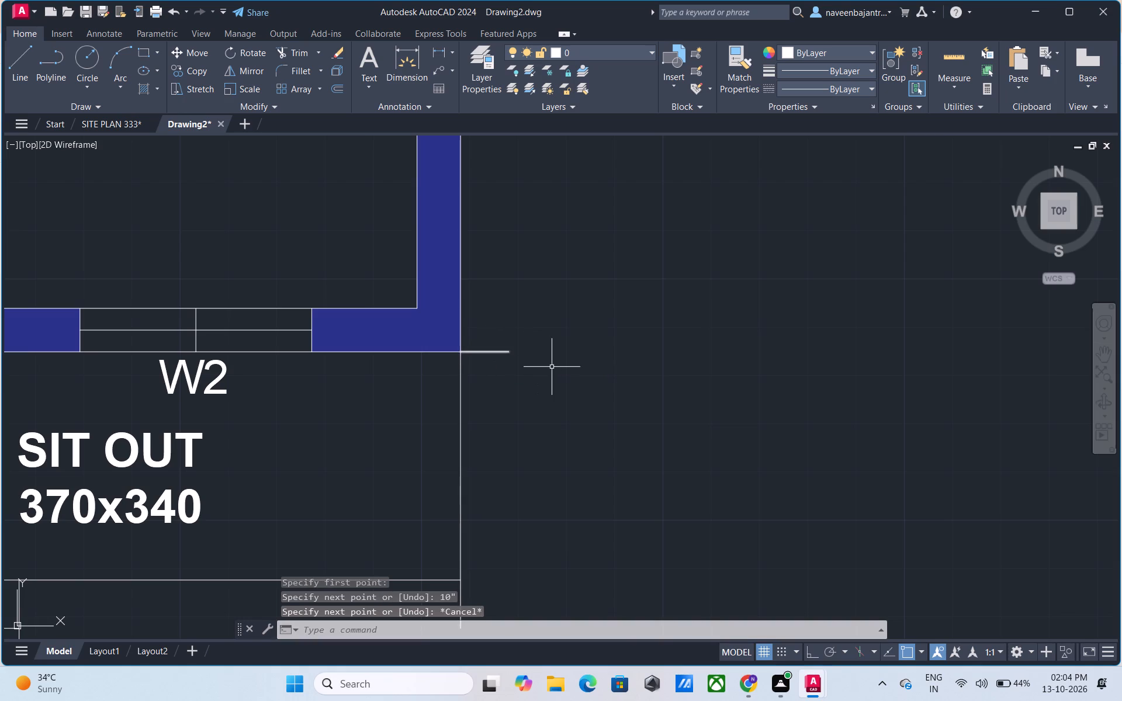
Draw a 10" vertical line extending north from the plan's outer northeast wall corner.
scroll(560, 367, "down", 3)
middle_click_drag(591, 314, 590, 481)
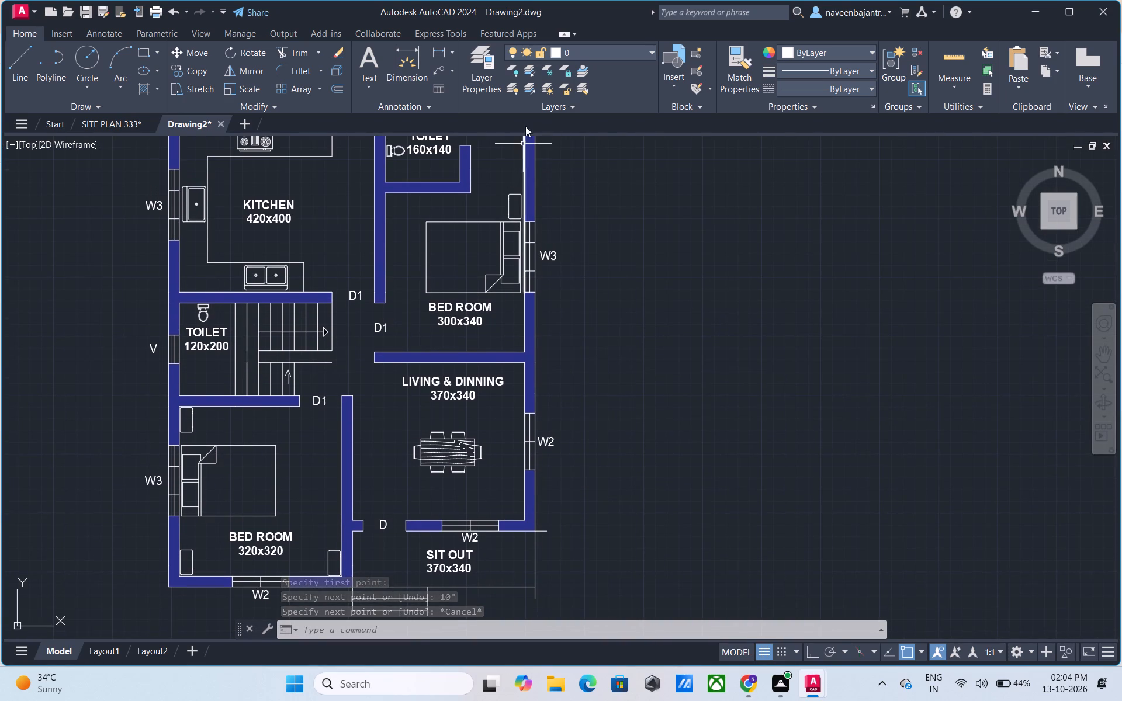
middle_click_drag(558, 150, 551, 408)
scroll(551, 408, "up", 3)
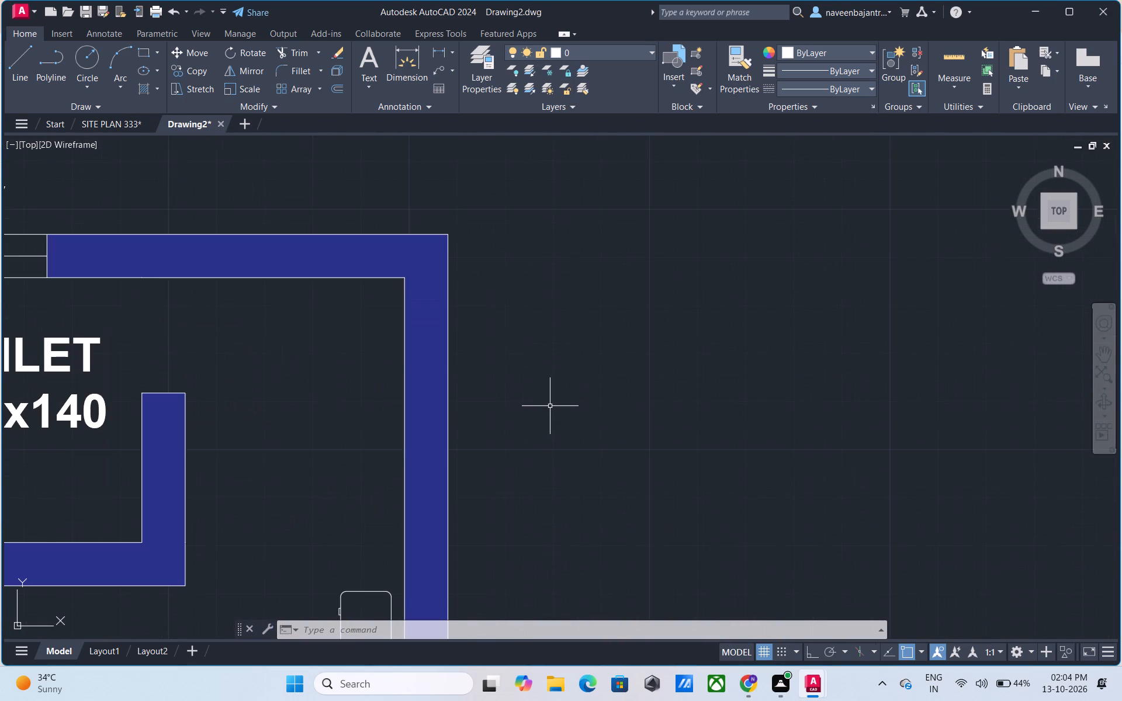
middle_click_drag(504, 286, 529, 375)
key("Escape")
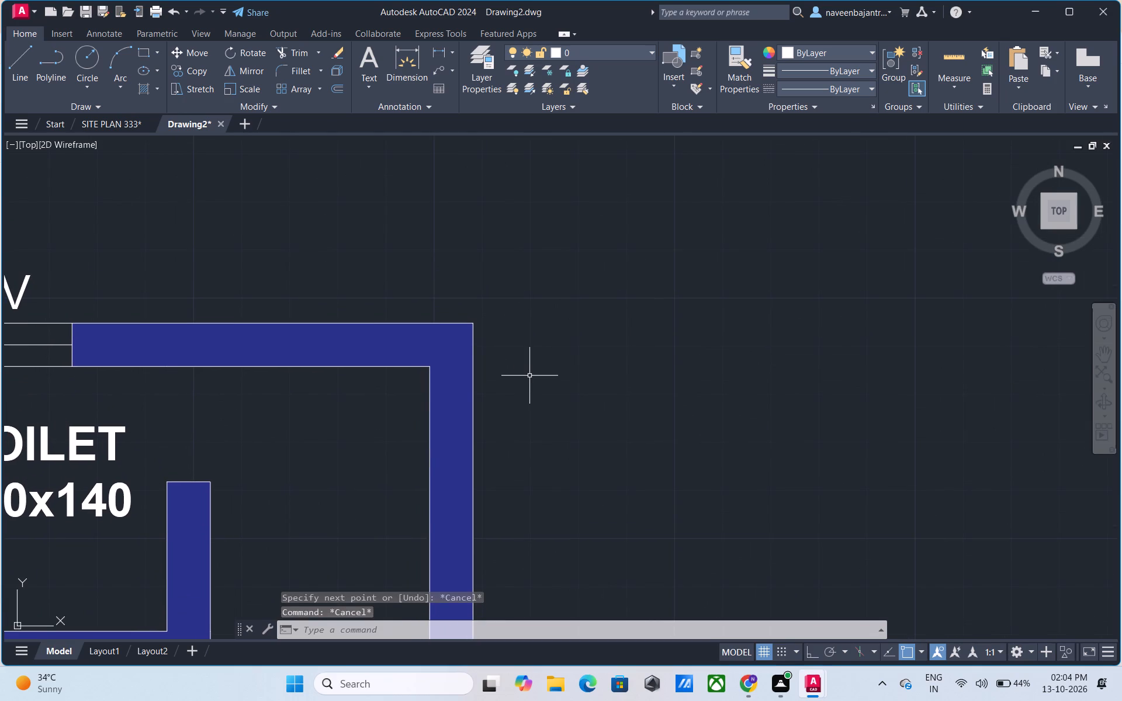
type("L")
key("space")
left_click(472, 325)
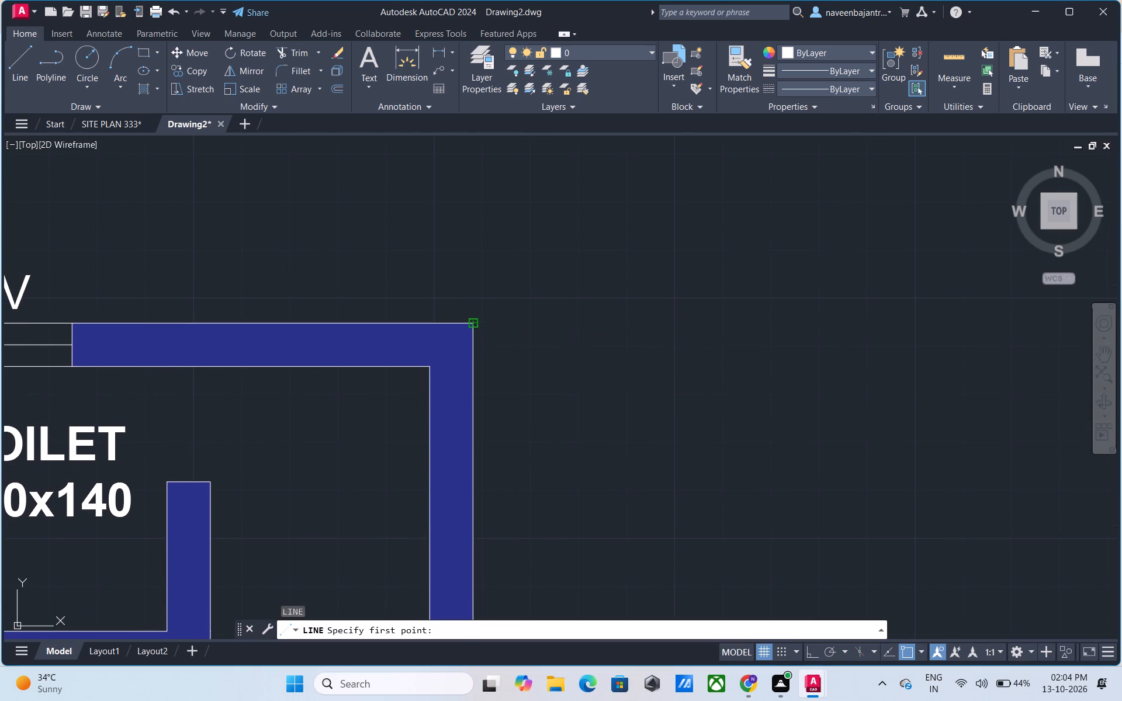
type("10\"")
key("Return")
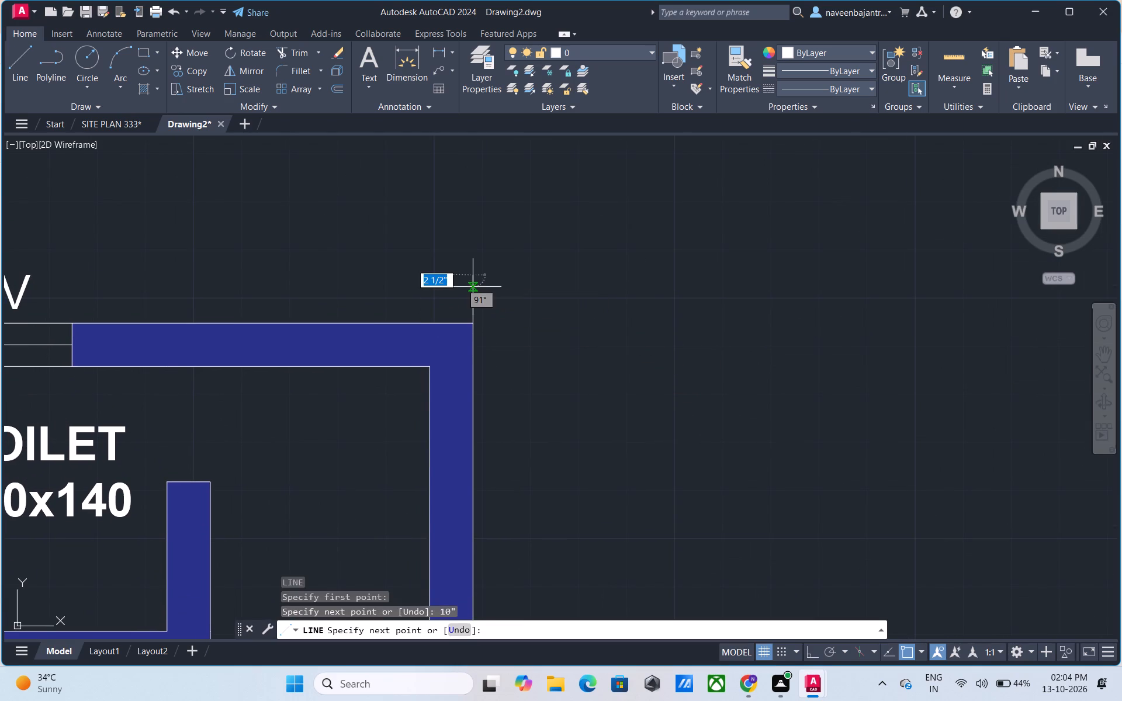
key("Escape")
Draw a 10" horizontal line extending east from the plan's outer northeast wall corner.
type("L")
key("space")
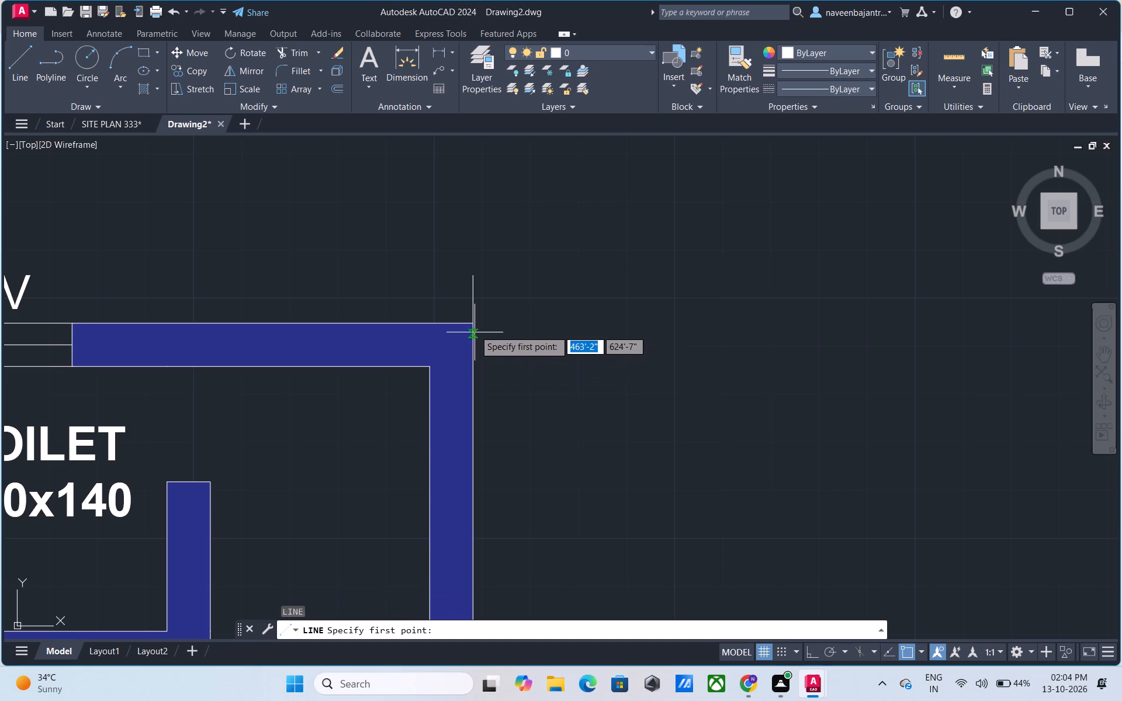
left_click(475, 325)
type("10\"")
key("Return")
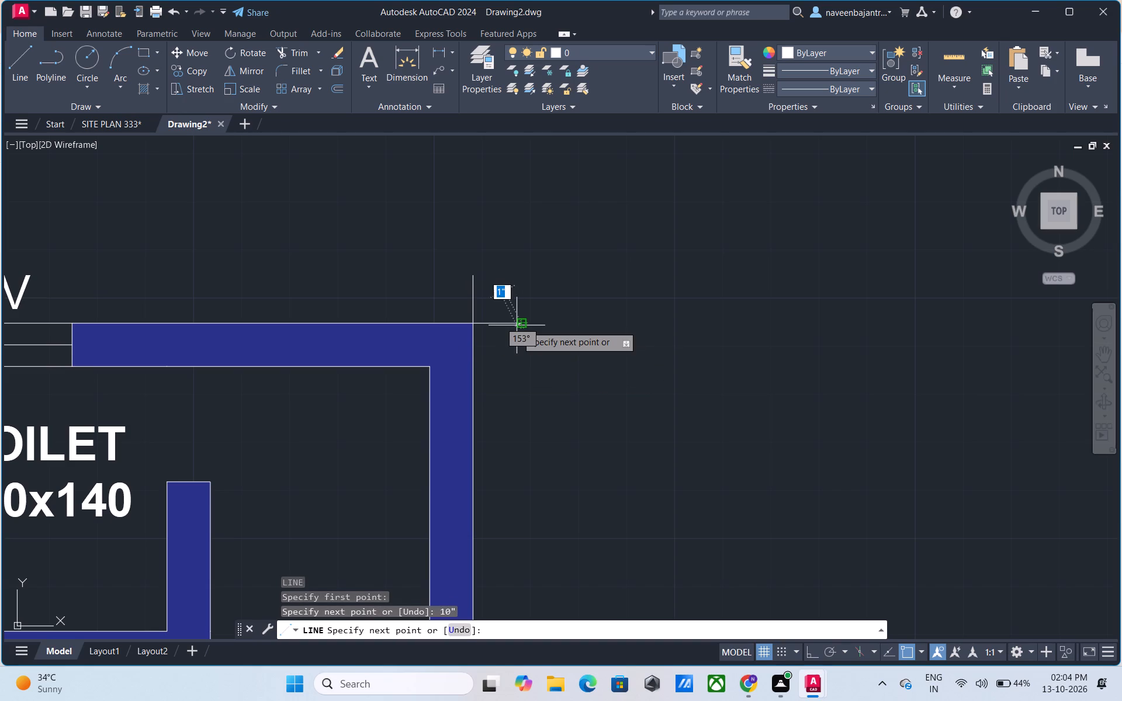
key("Escape")
Draw a 10" vertical line extending north from the outer northwest wall corner by the kitchen.
scroll(550, 369, "down", 2)
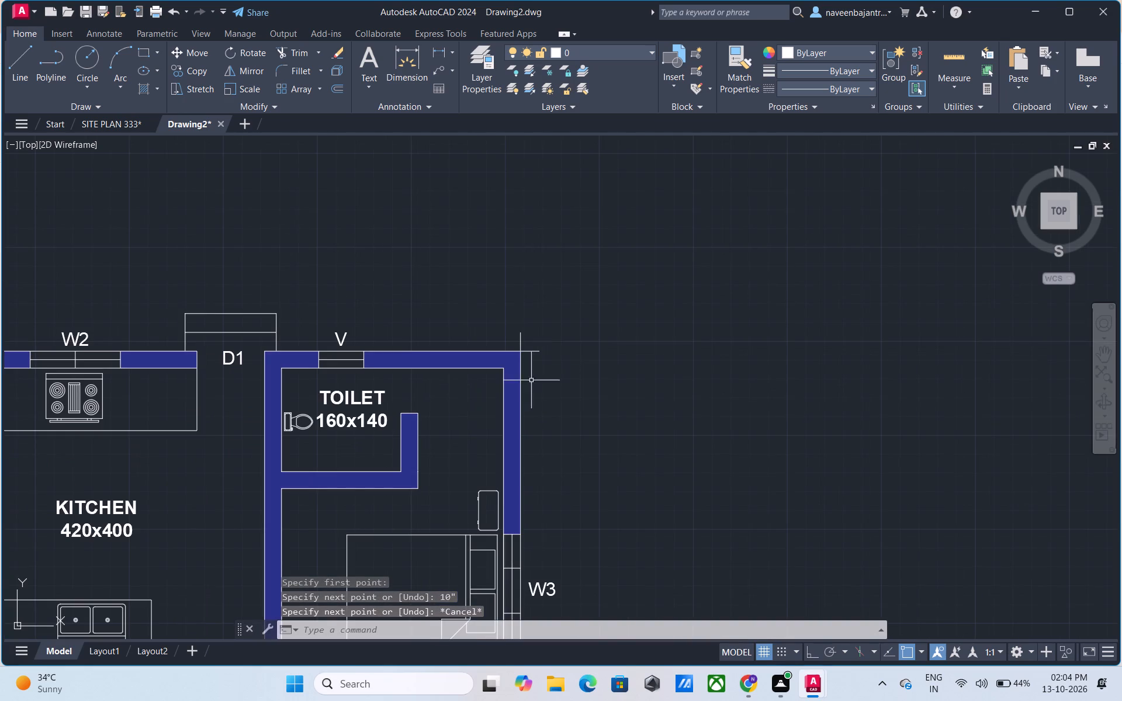
scroll(138, 317, "down", 2)
scroll(37, 340, "up", 2)
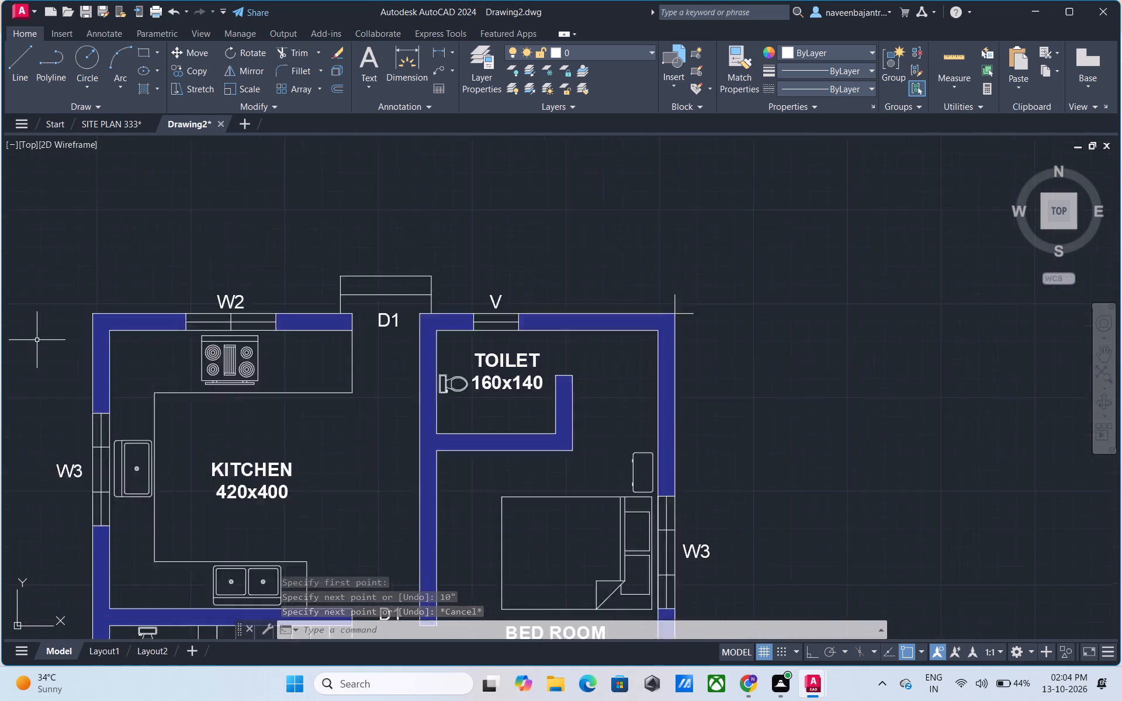
scroll(37, 340, "up", 2)
middle_click_drag(132, 309, 116, 408)
key("Escape")
type("L")
key("space")
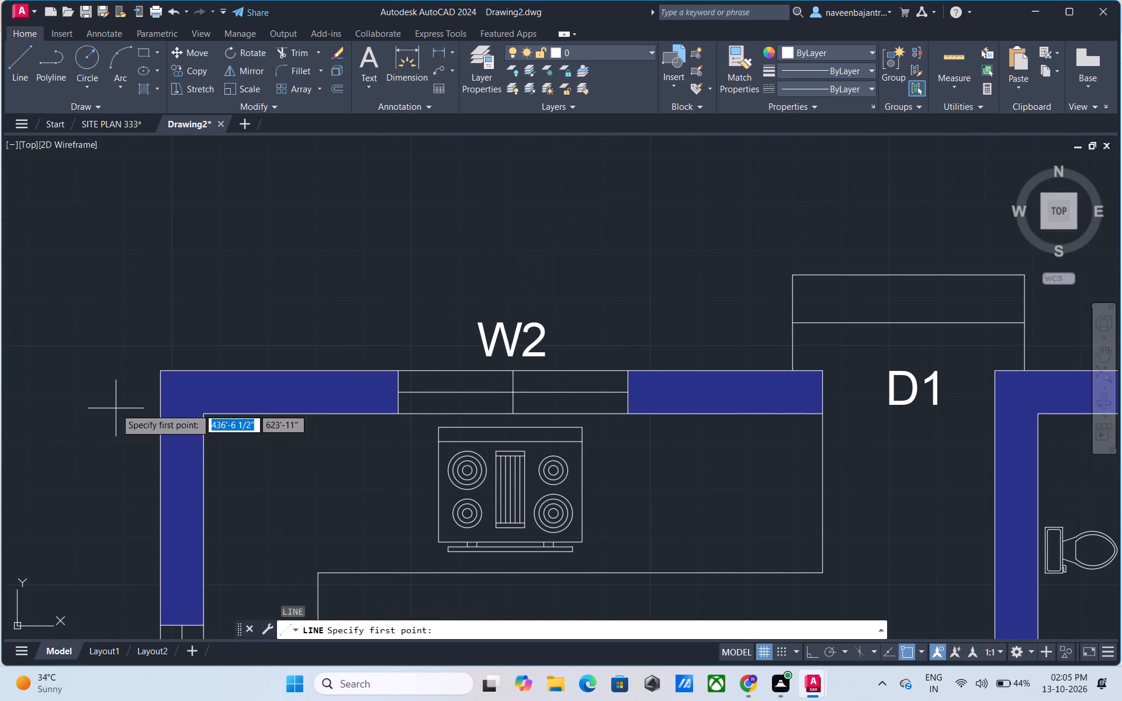
left_click(158, 373)
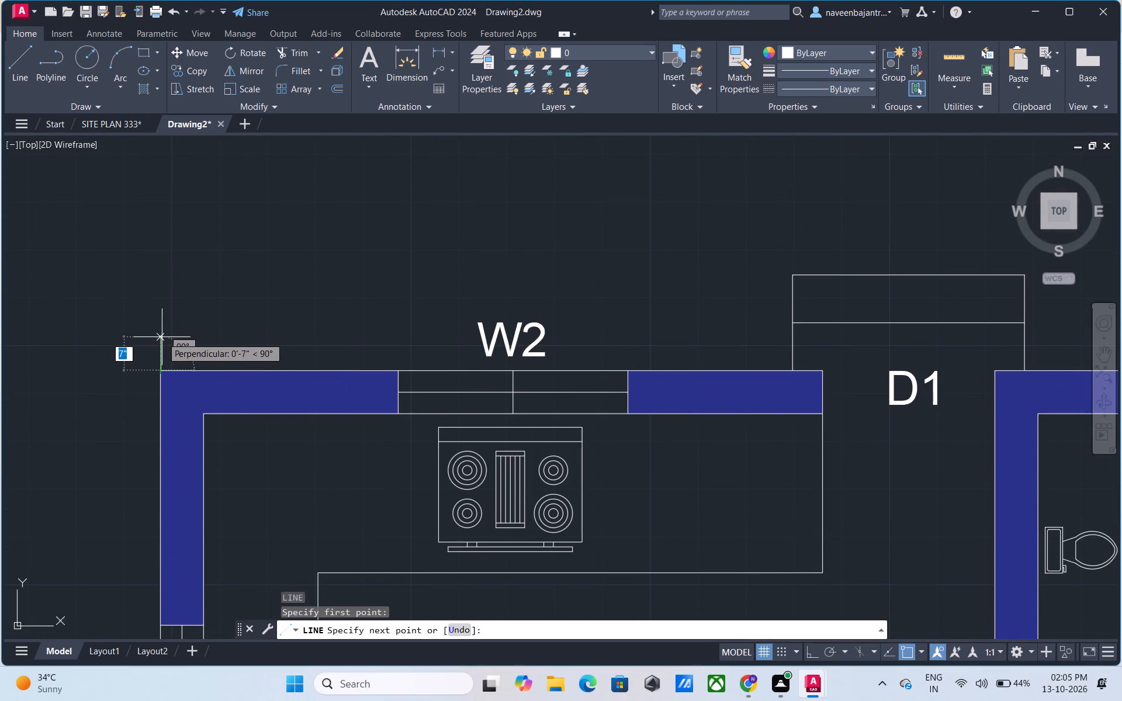
type("10\"")
key("Return")
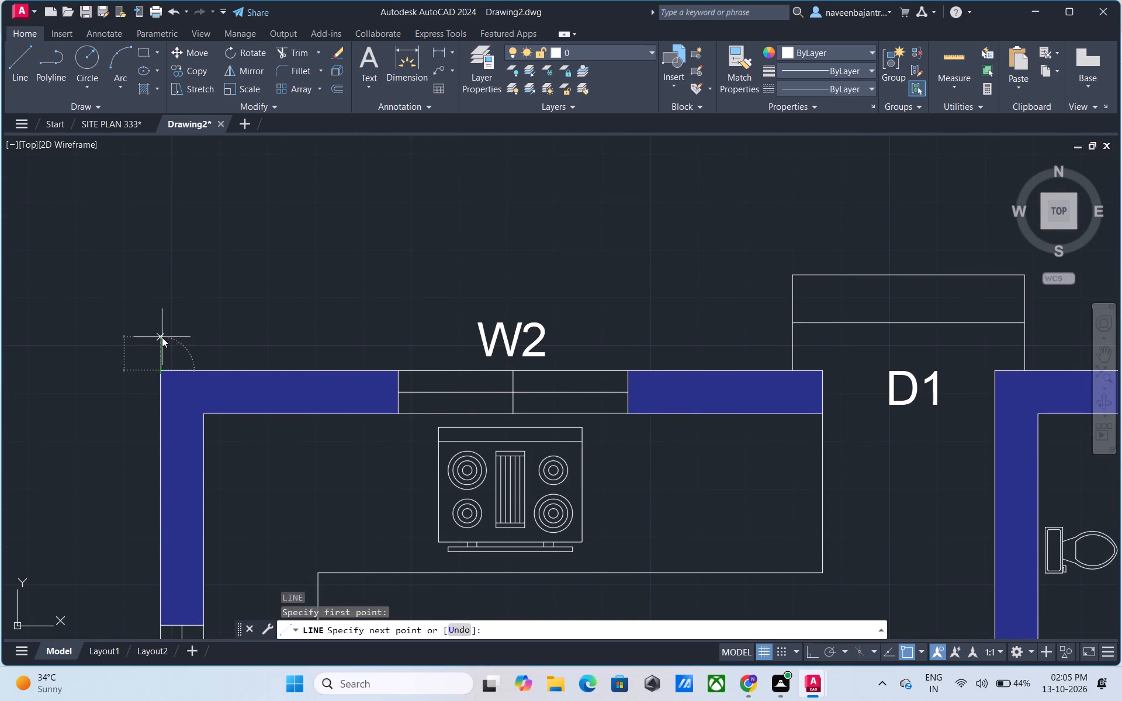
key("Escape")
Draw a 10" horizontal line extending west from the outer northwest wall corner by the kitchen.
type("L")
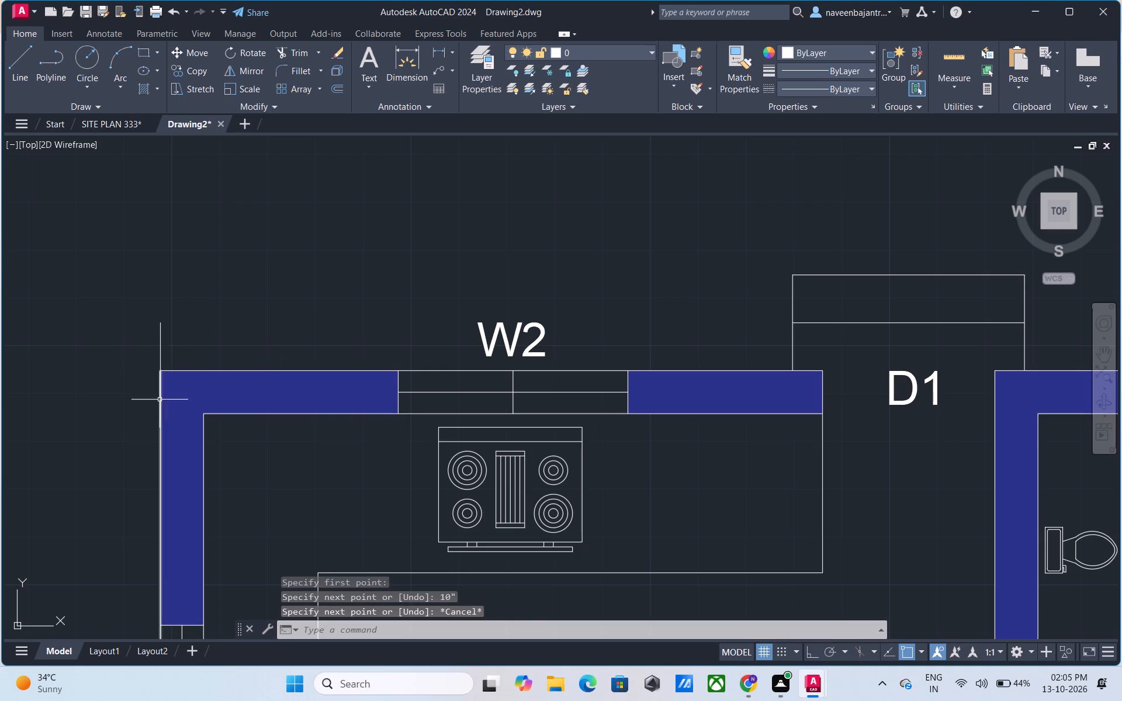
key("space")
left_click(160, 370)
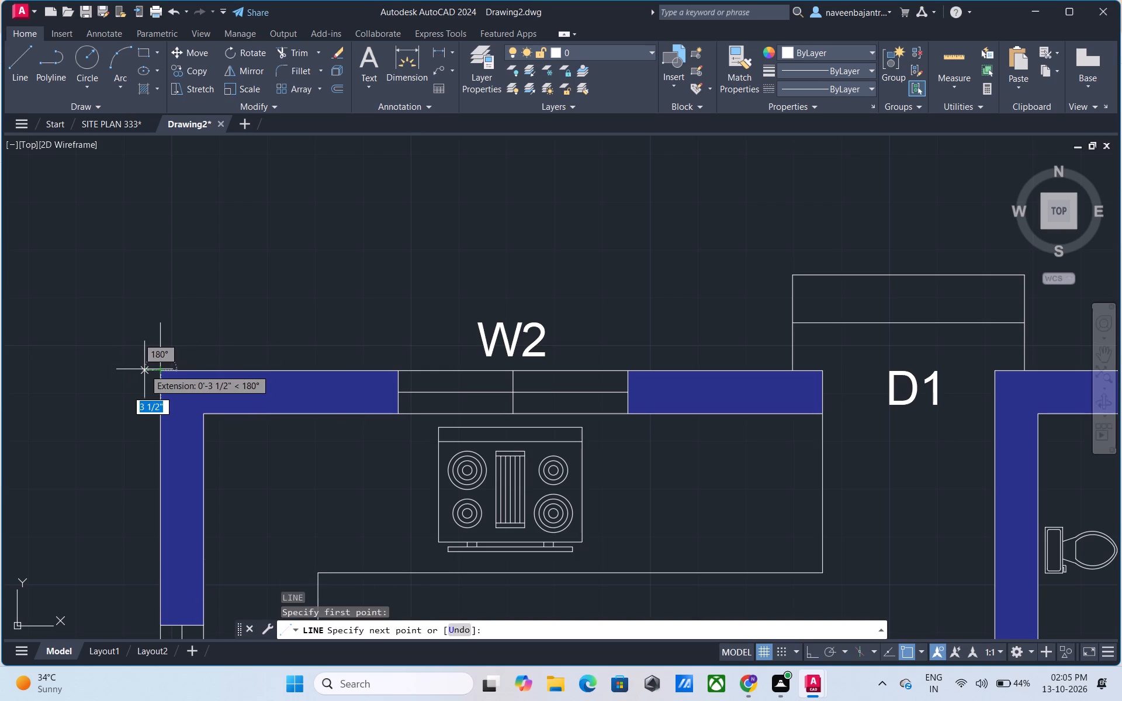
type("10")
key("shift+quotedbl")
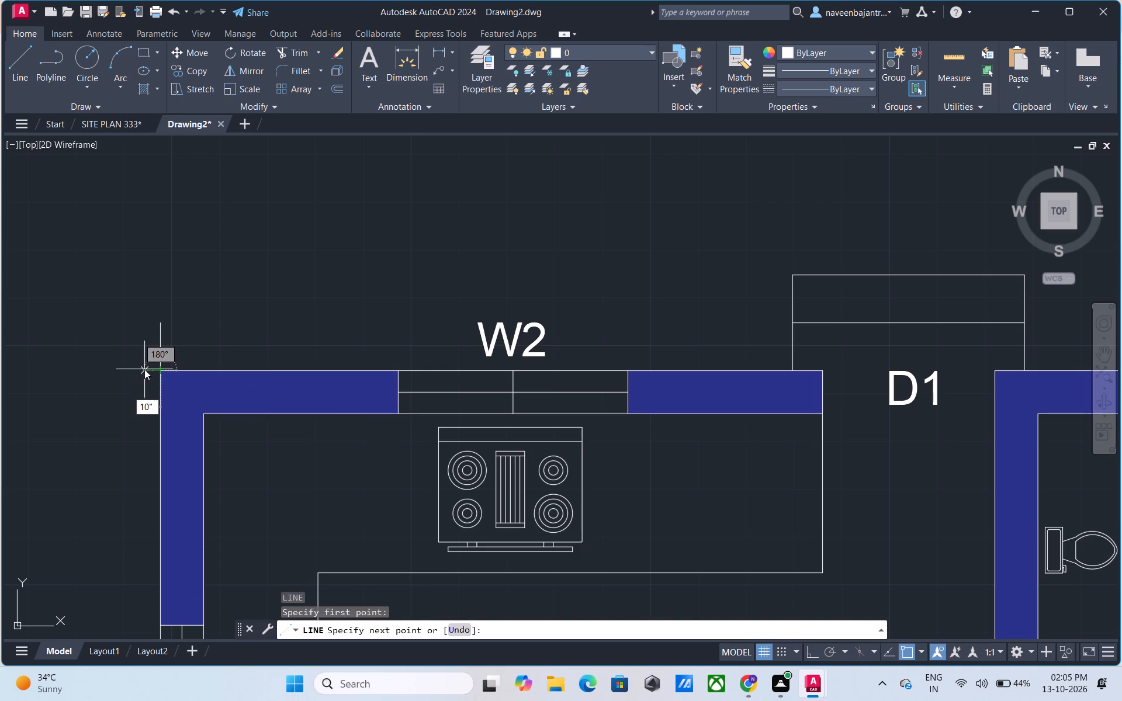
key("Return")
key("Escape")
Draw a 10" vertical line extending south from the outer southwest wall corner of the 320x320 bedroom.
scroll(152, 414, "down", 2)
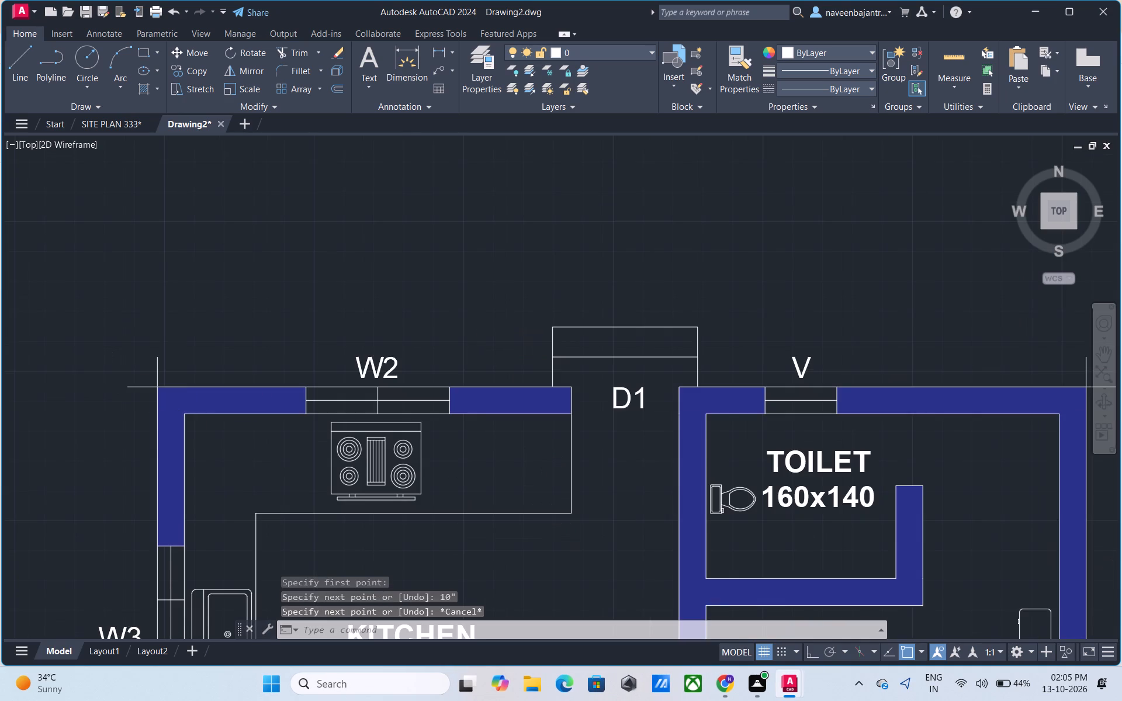
scroll(256, 557, "down", 2)
middle_click_drag(256, 557, 359, 282)
scroll(323, 545, "up", 2)
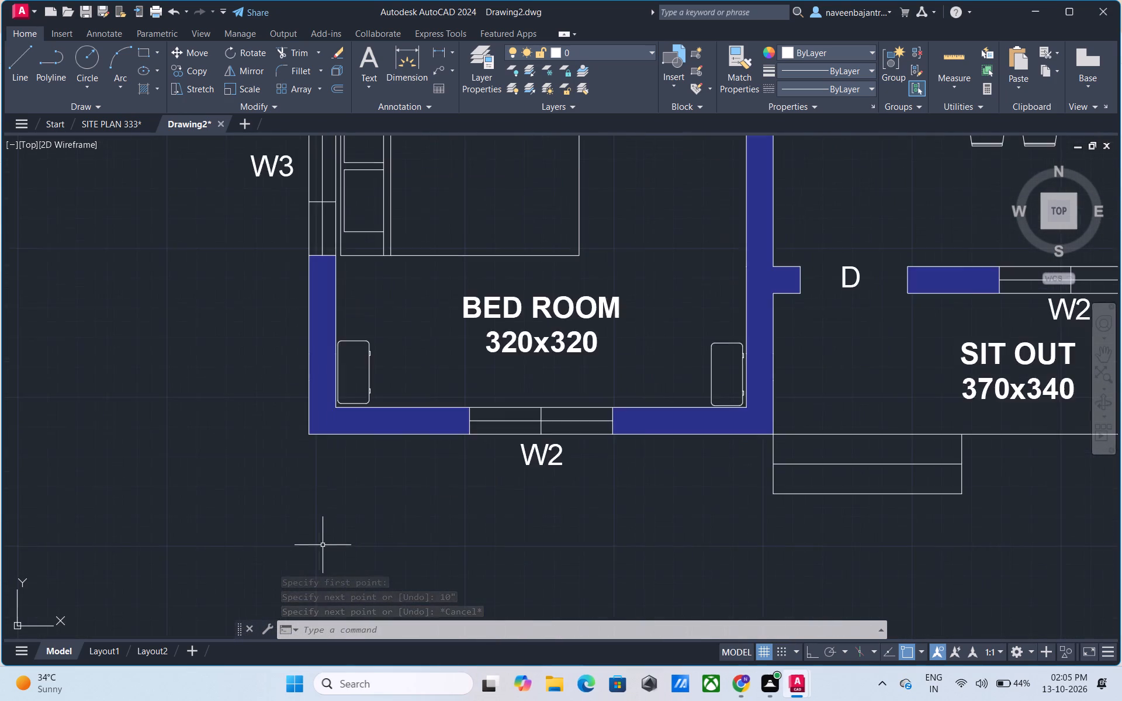
scroll(323, 545, "up", 2)
key("Escape")
type("L")
key("space")
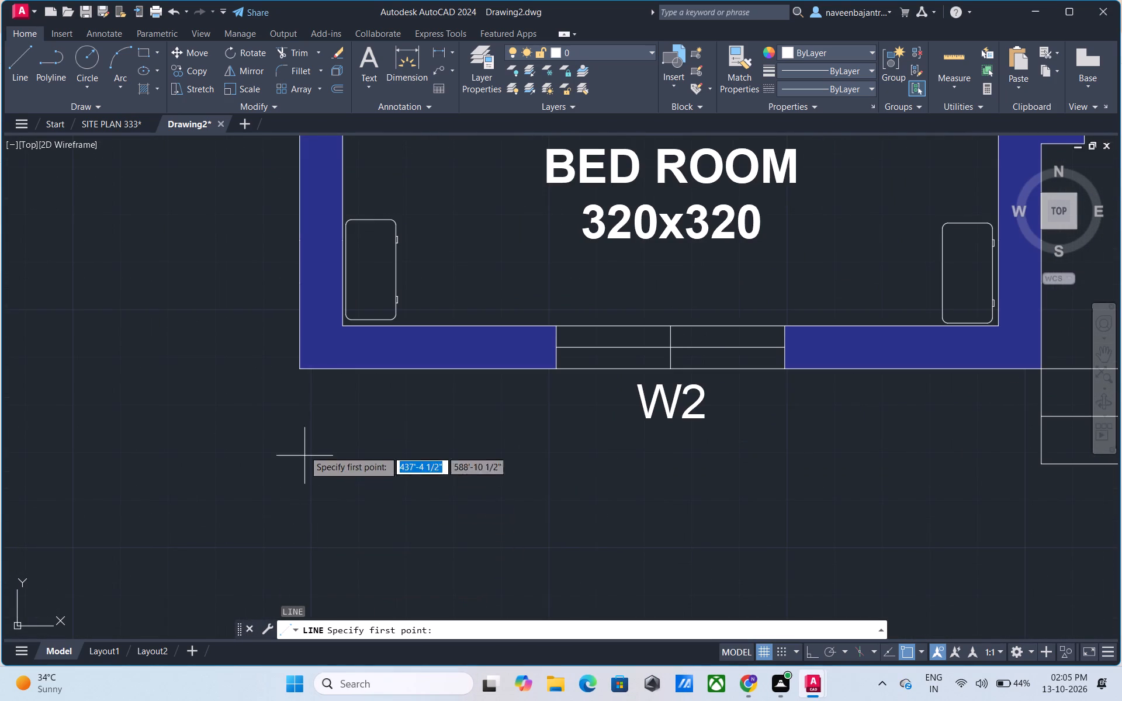
left_click(300, 367)
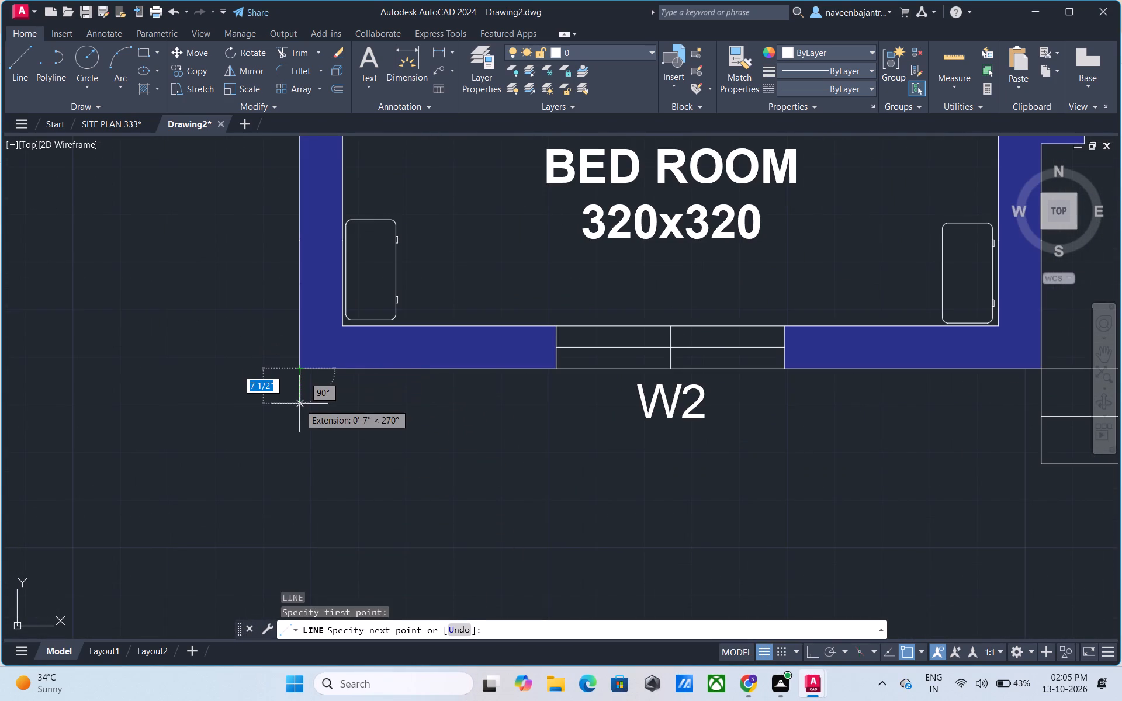
type("10\"")
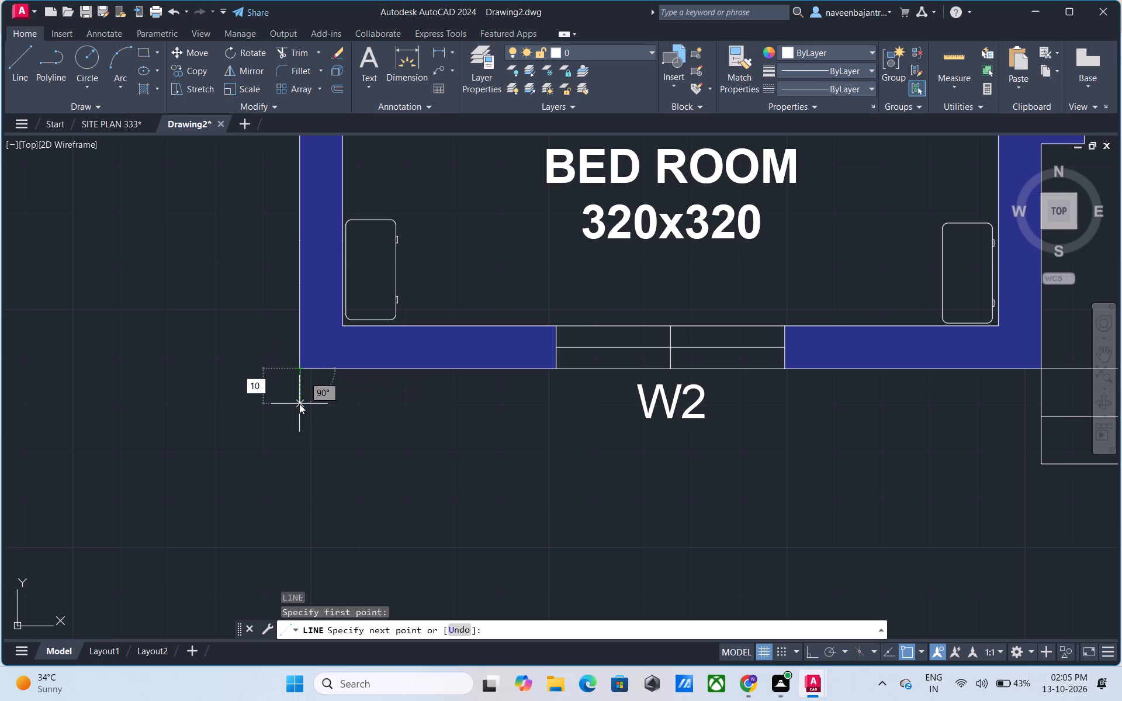
key("Return")
key("Escape")
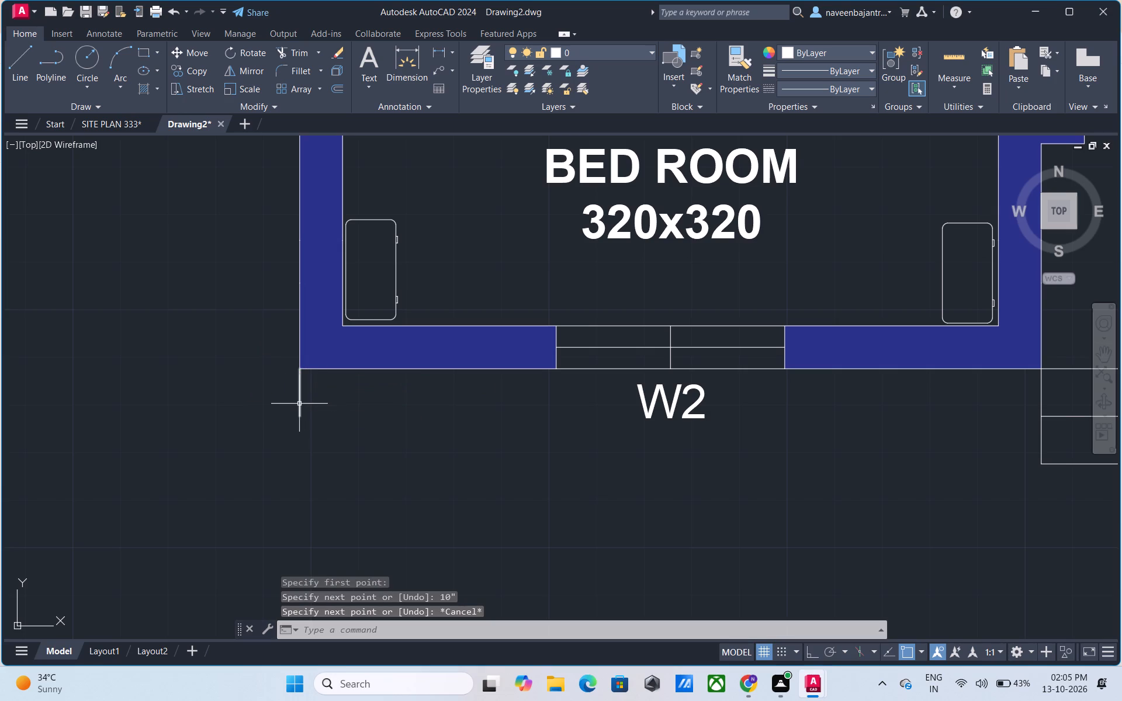
Draw a 10" horizontal line extending west from the outer southwest wall corner of the 320x320 bedroom.
type("L")
key("space")
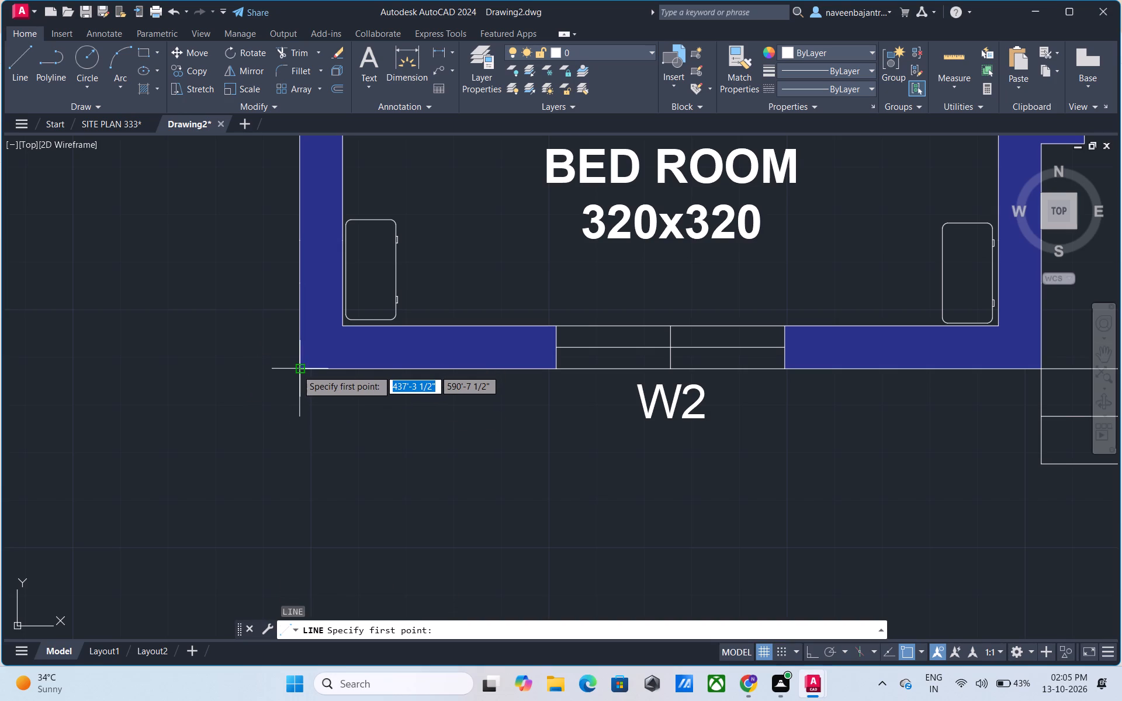
left_click(297, 370)
type("10\"")
key("Return")
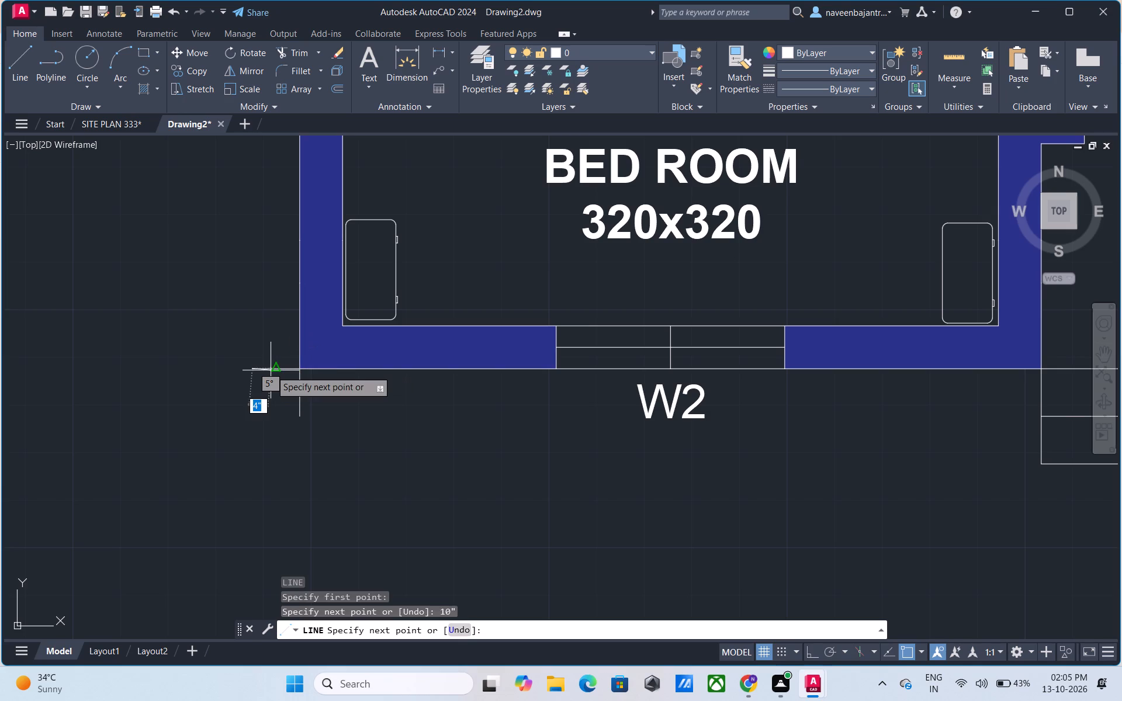
key("Escape")
scroll(295, 406, "down", 4)
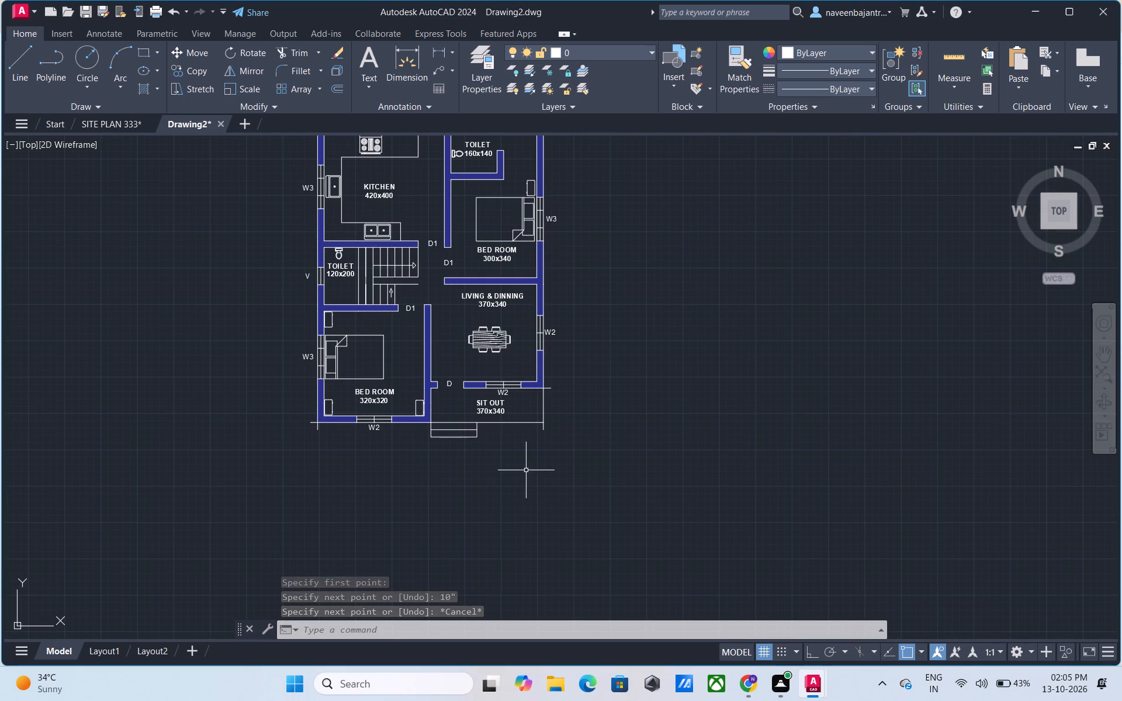
Draw a border rectangle about 31'-3 1/2" wide by 40'-1 1/2" high around the whole floor plan with its corner lines.
scroll(526, 470, "down", 1)
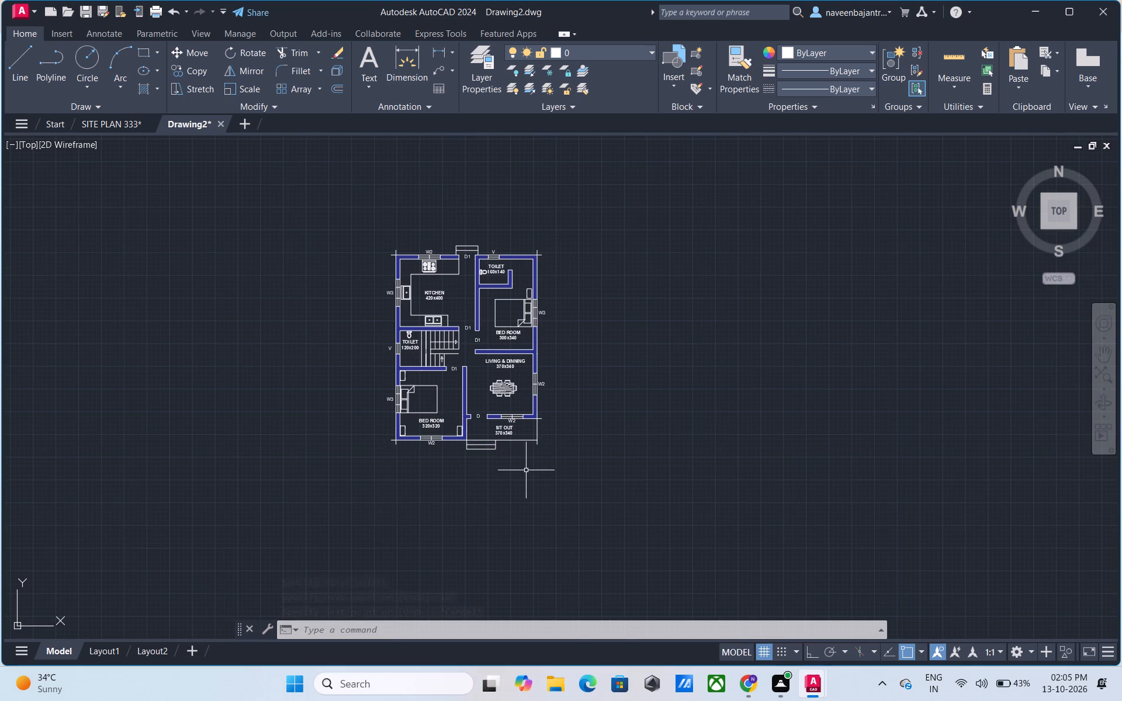
middle_click_drag(526, 470, 511, 484)
scroll(511, 484, "down", 1)
scroll(514, 484, "up", 3)
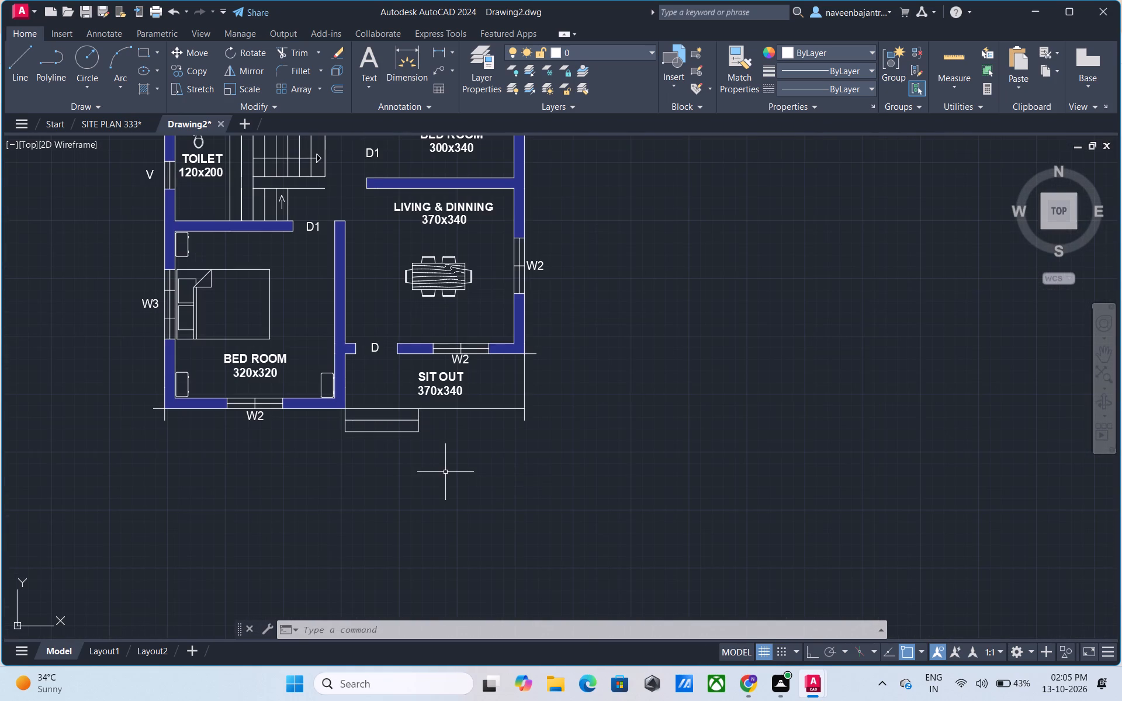
middle_click_drag(445, 472, 716, 615)
scroll(716, 615, "down", 1)
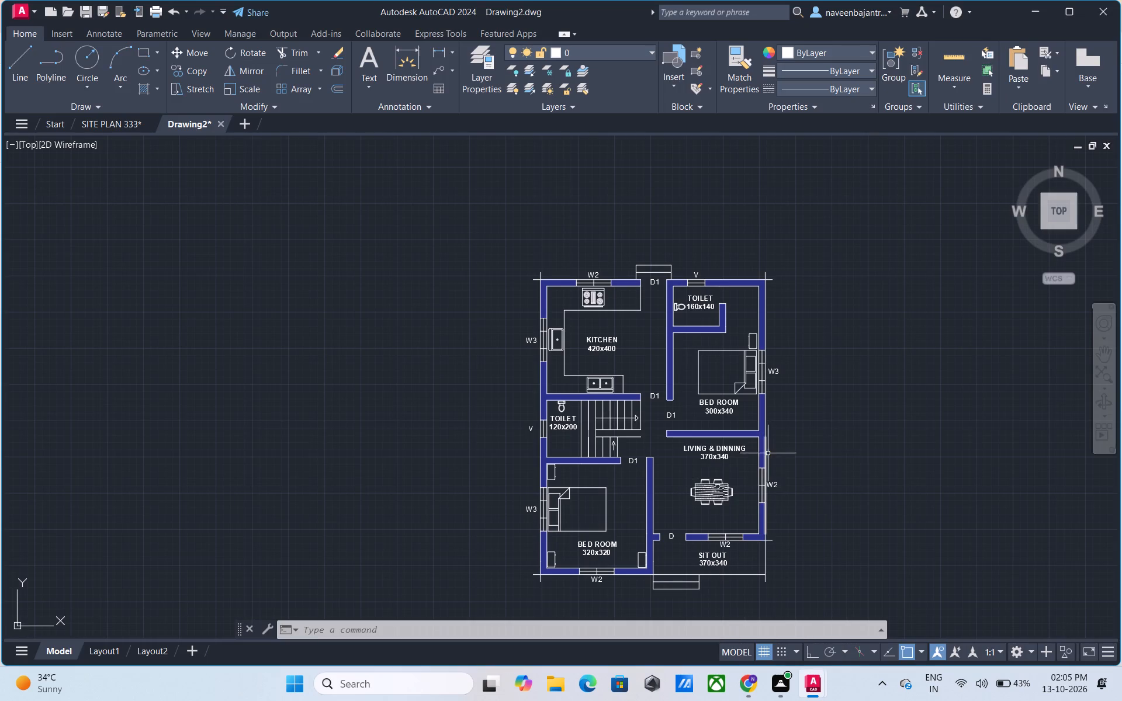
middle_click_drag(874, 456, 791, 401)
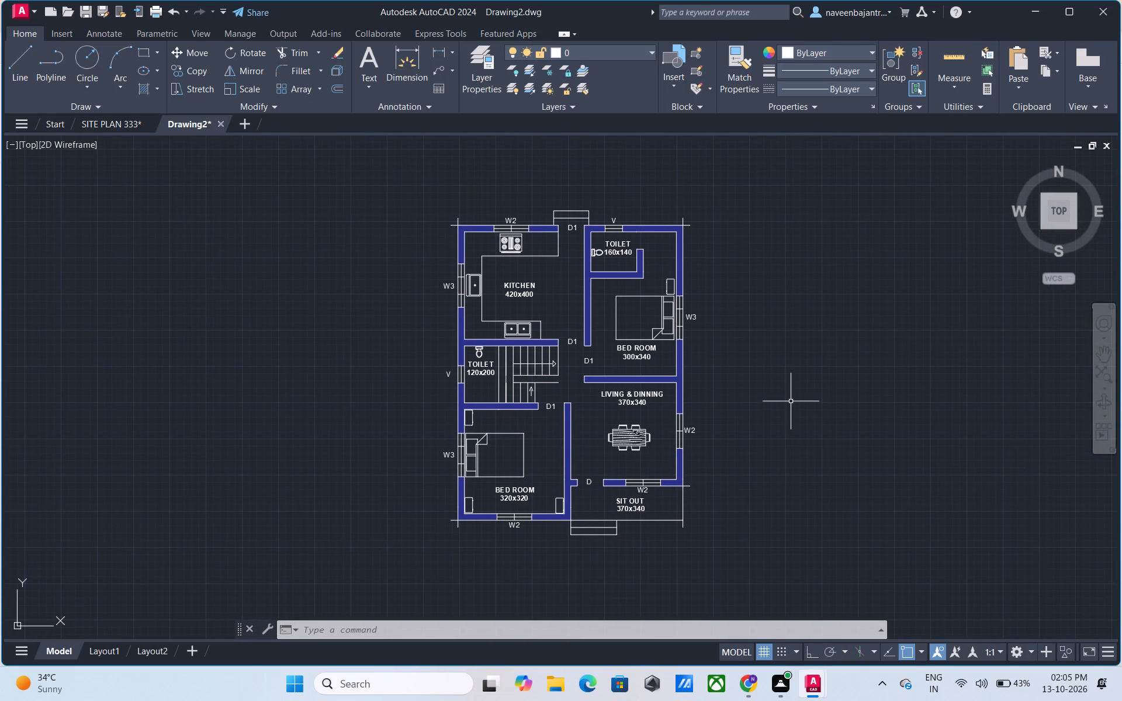
left_click(147, 50)
left_click(435, 195)
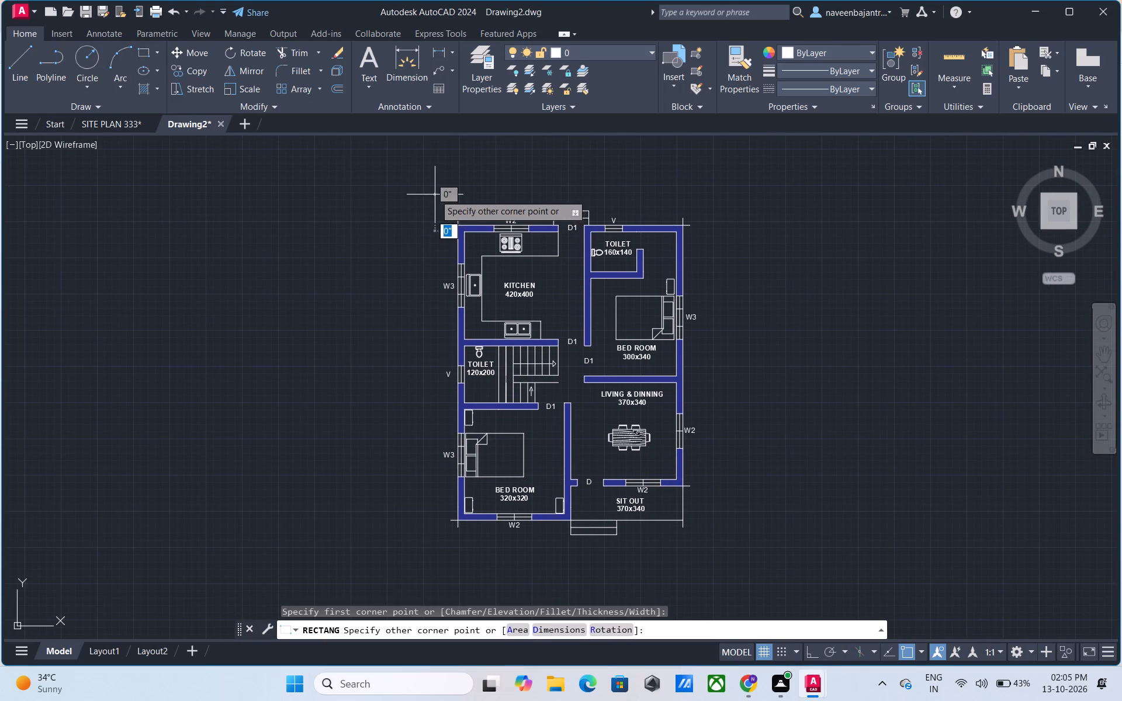
left_click(707, 544)
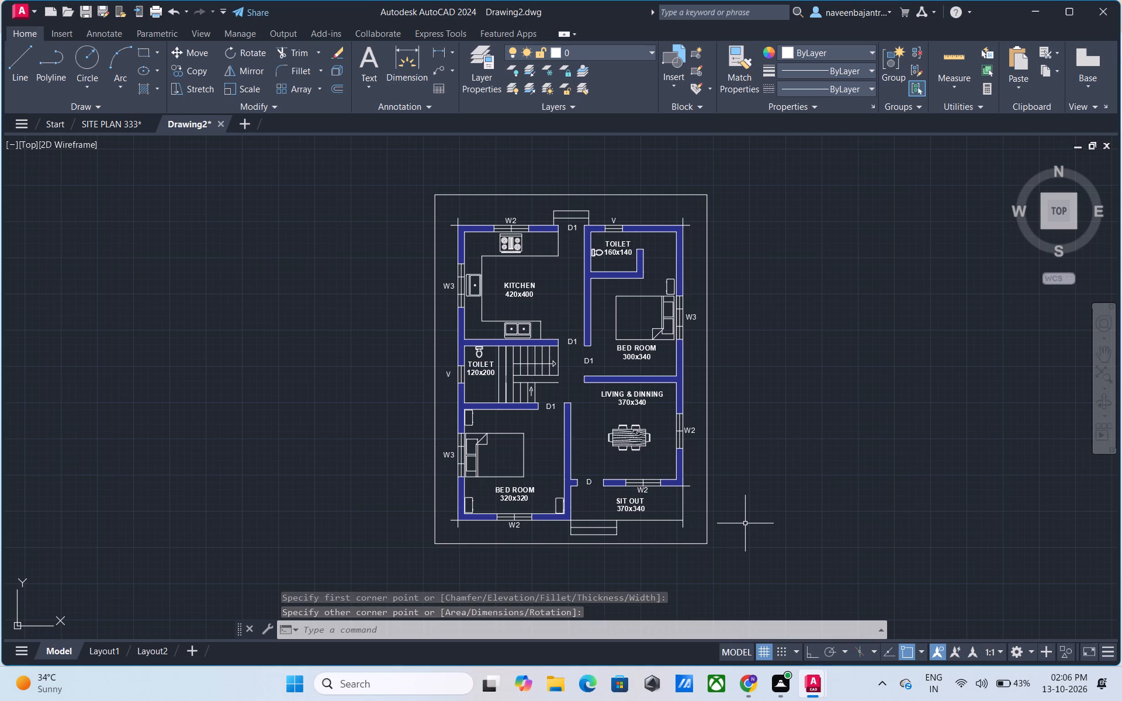
key("Escape")
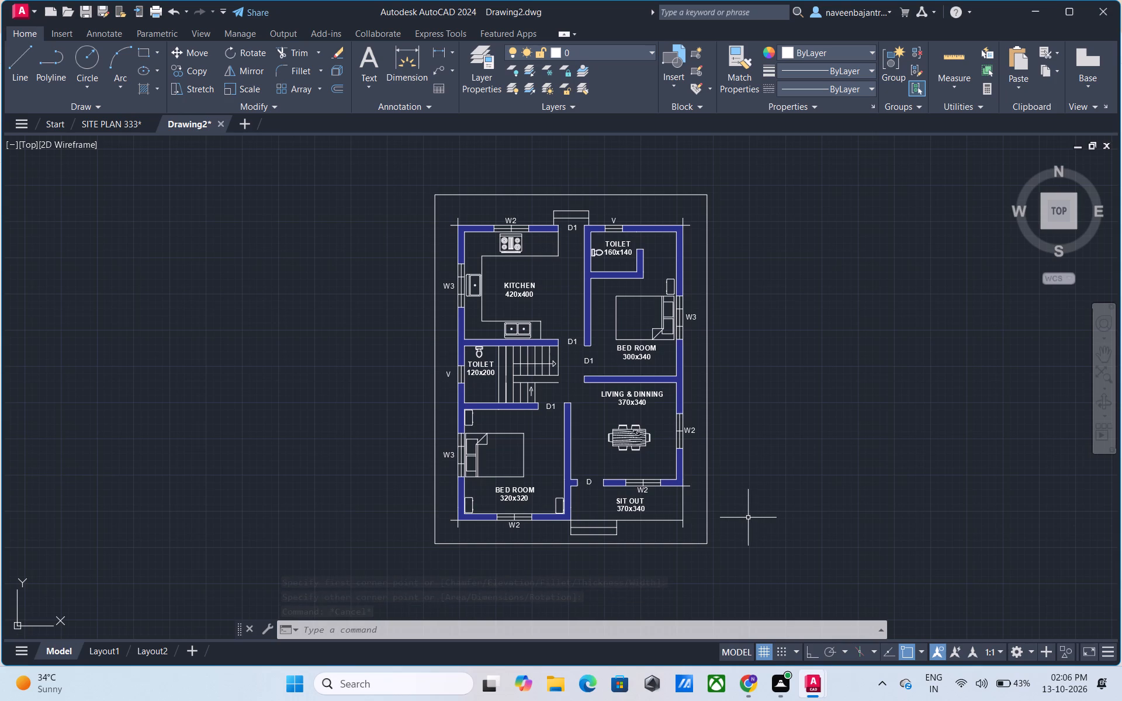
Save the drawing as "Drawing2.dwg 24.24.24" in the ddddd folder.
middle_click_drag(828, 497, 734, 488)
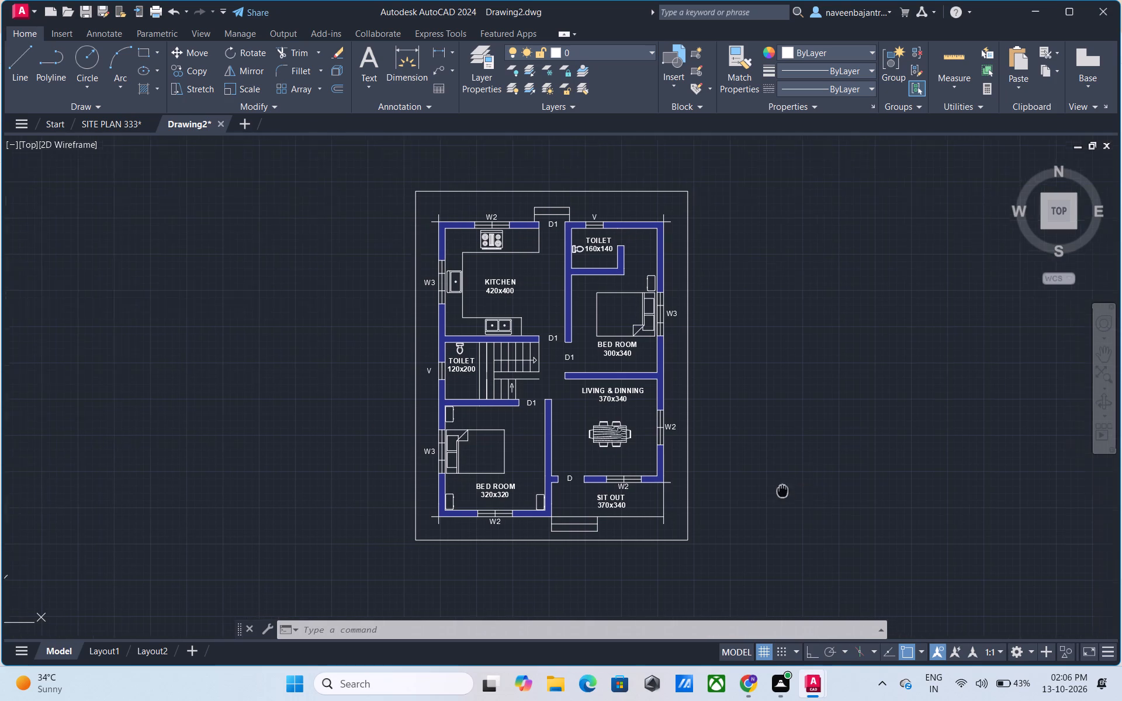
middle_click_drag(734, 488, 731, 488)
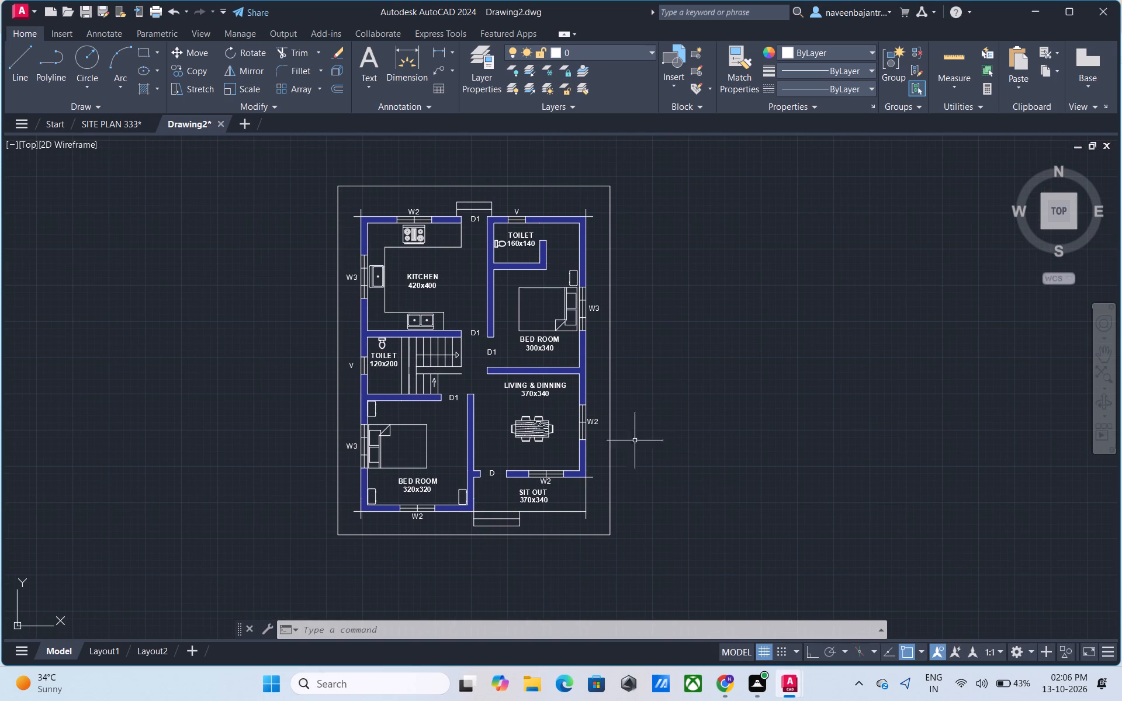
left_click(31, 11)
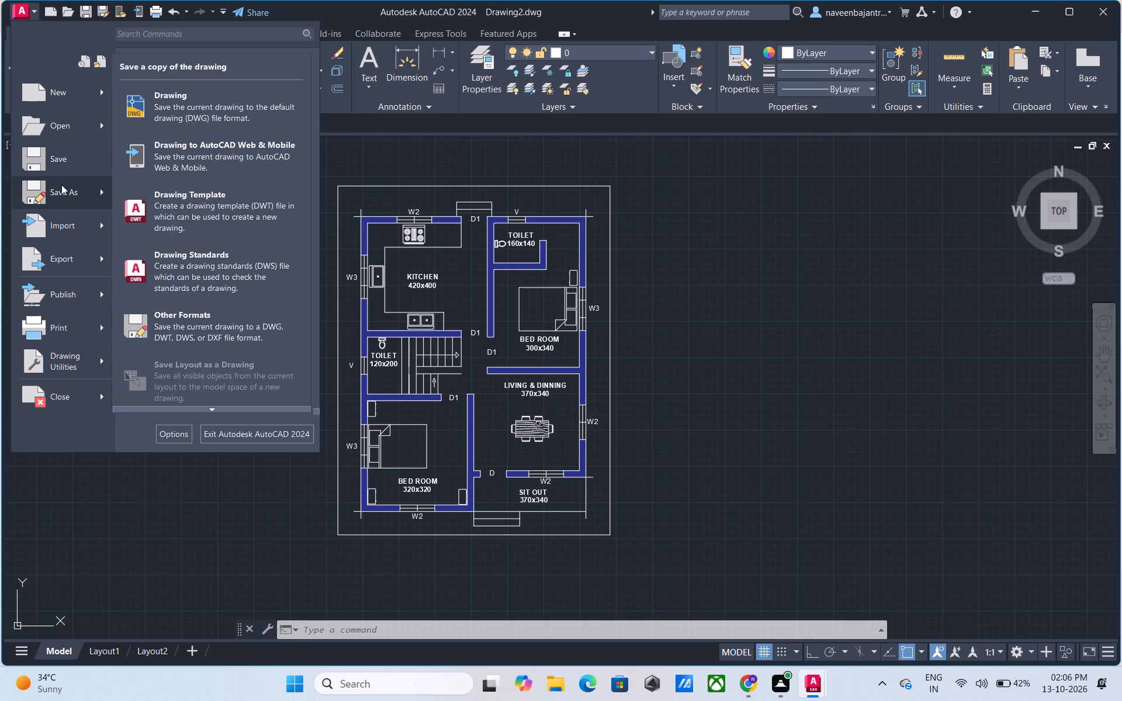
left_click(165, 113)
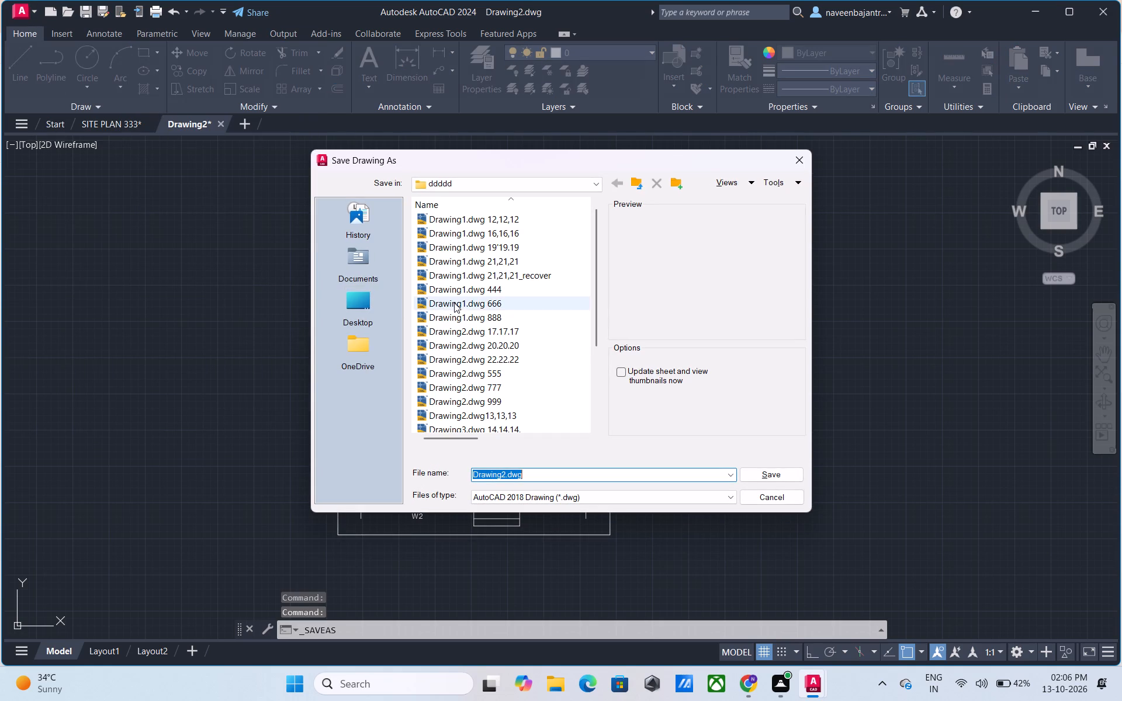
scroll(528, 307, "down", 6)
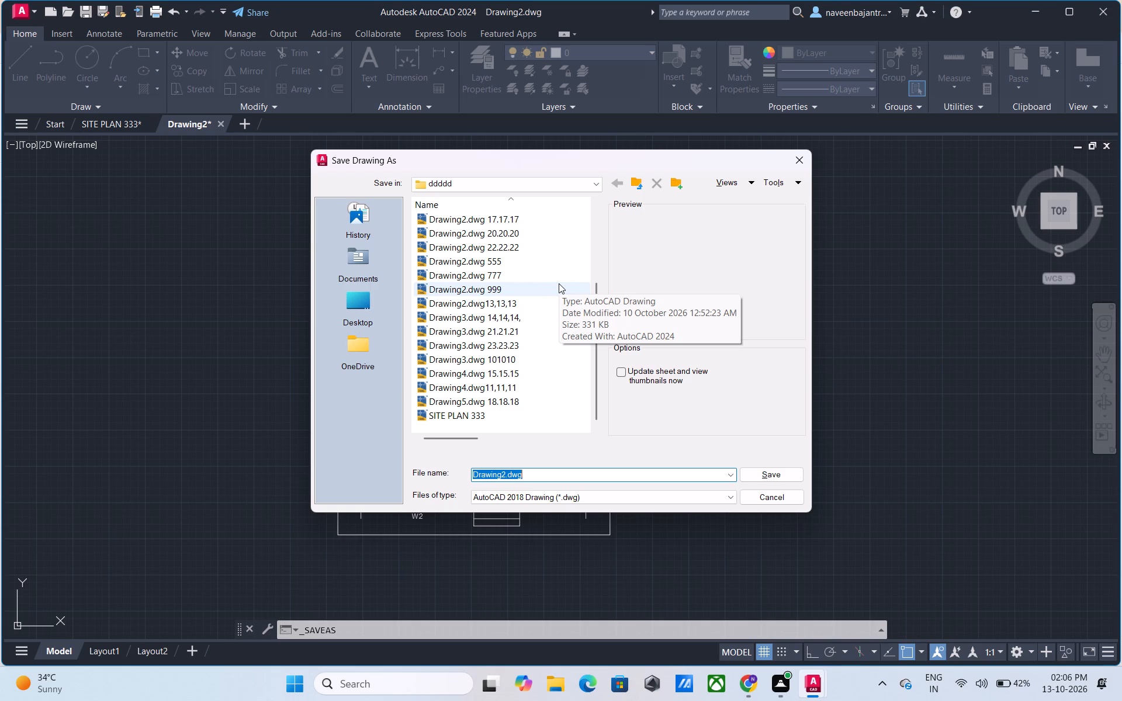
scroll(559, 286, "up", 3)
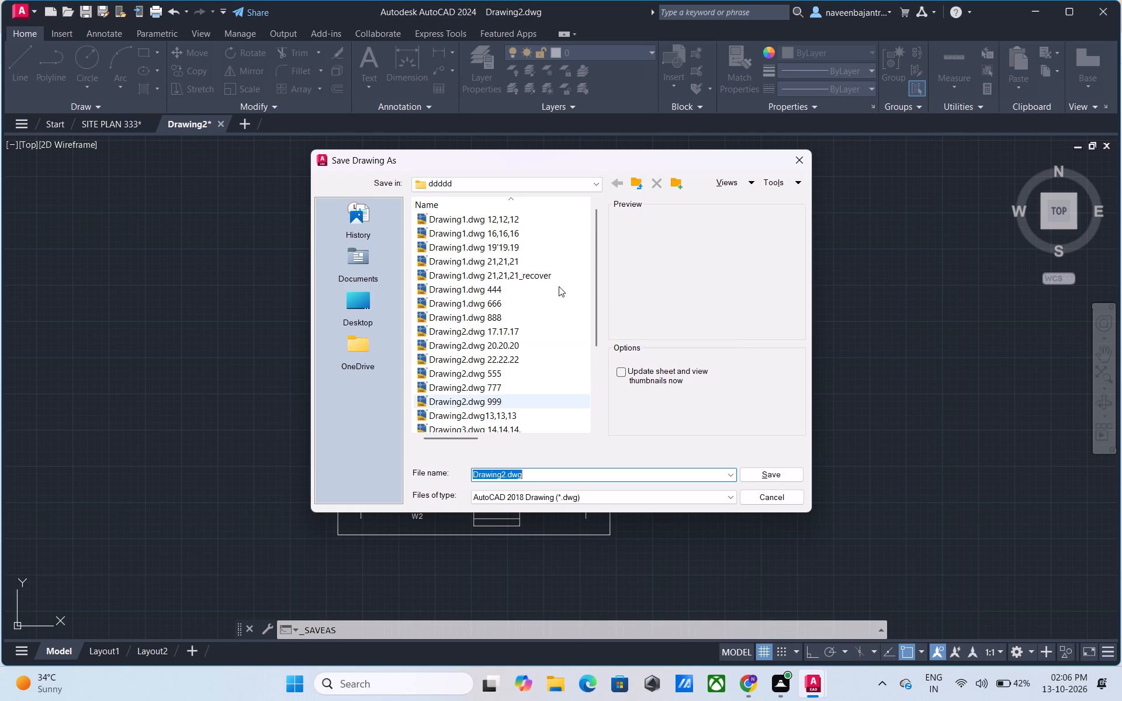
scroll(559, 286, "up", 2)
scroll(559, 286, "down", 5)
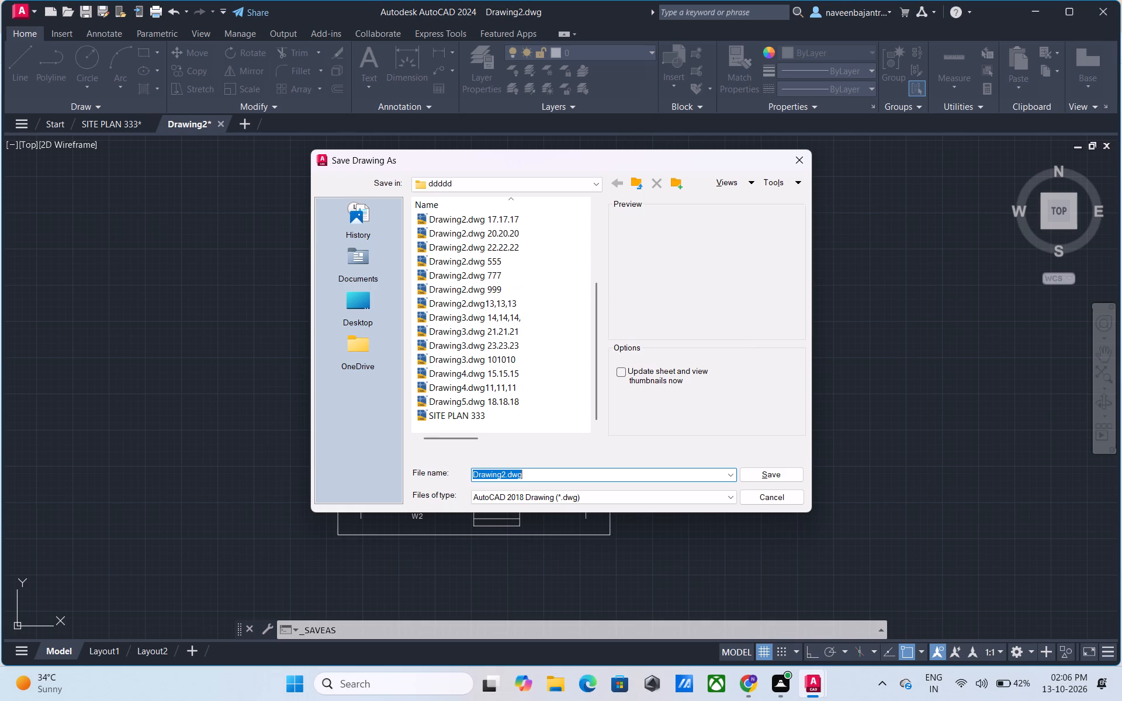
left_click(531, 477)
key("space")
type("24.24.24")
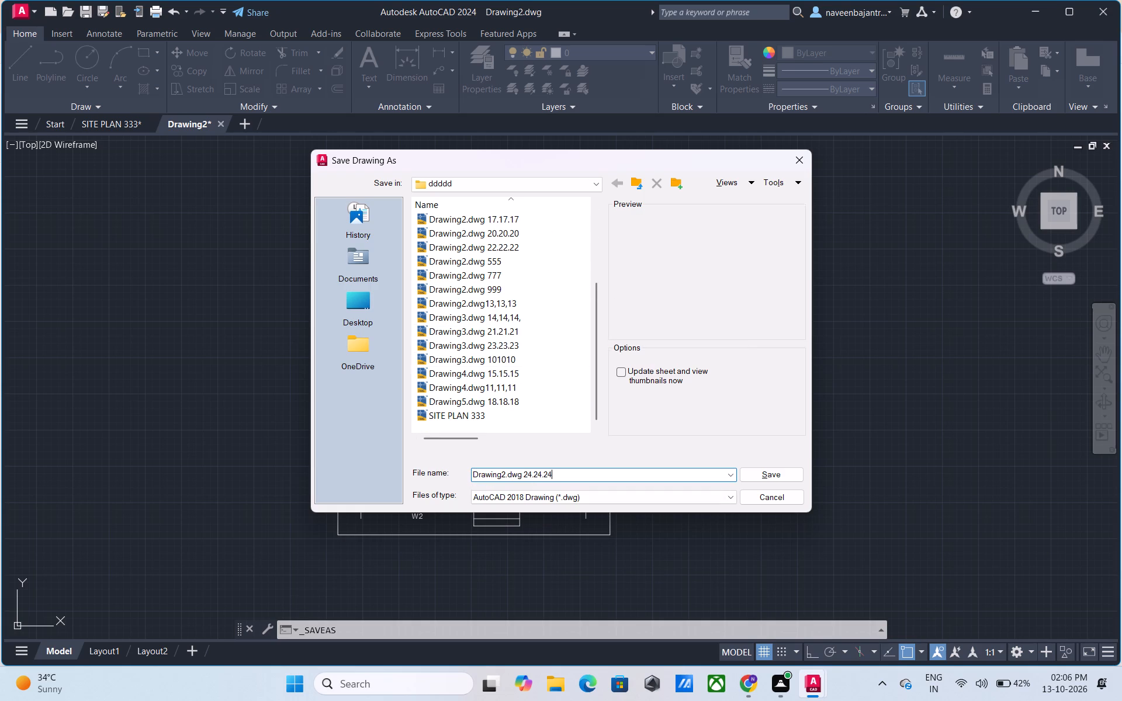
left_click(781, 478)
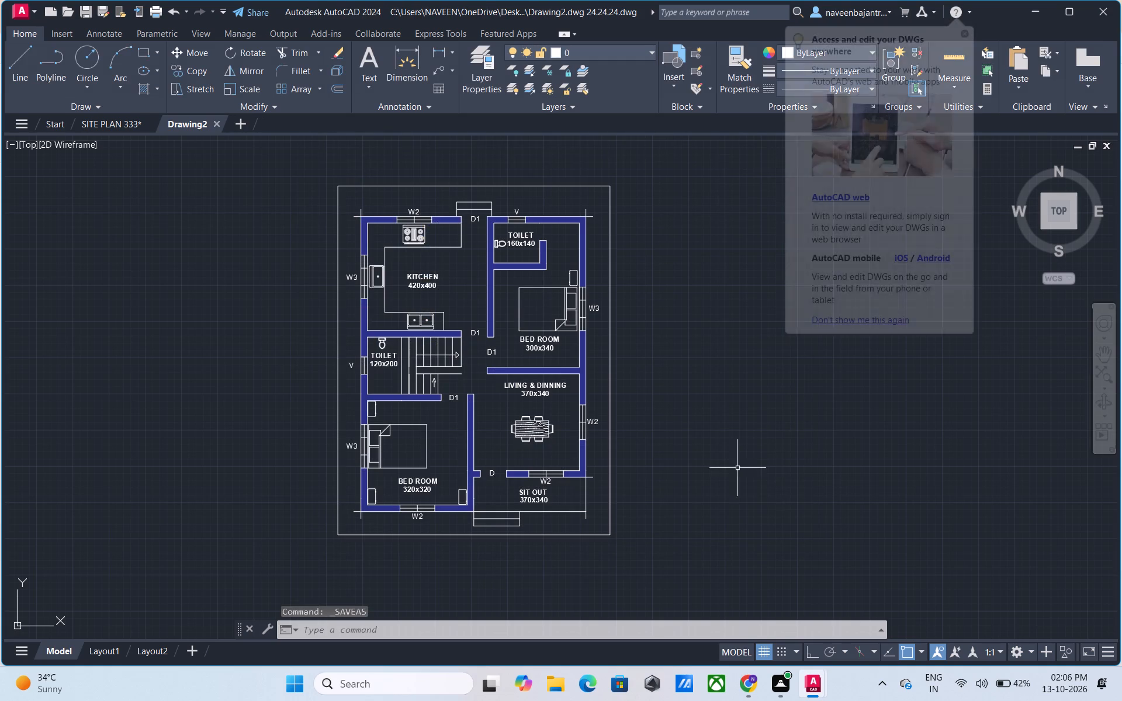
Set up a plot with DWG To PDF.pc3, using a window around the border rectangle and centering the plot.
key("ctrl+p")
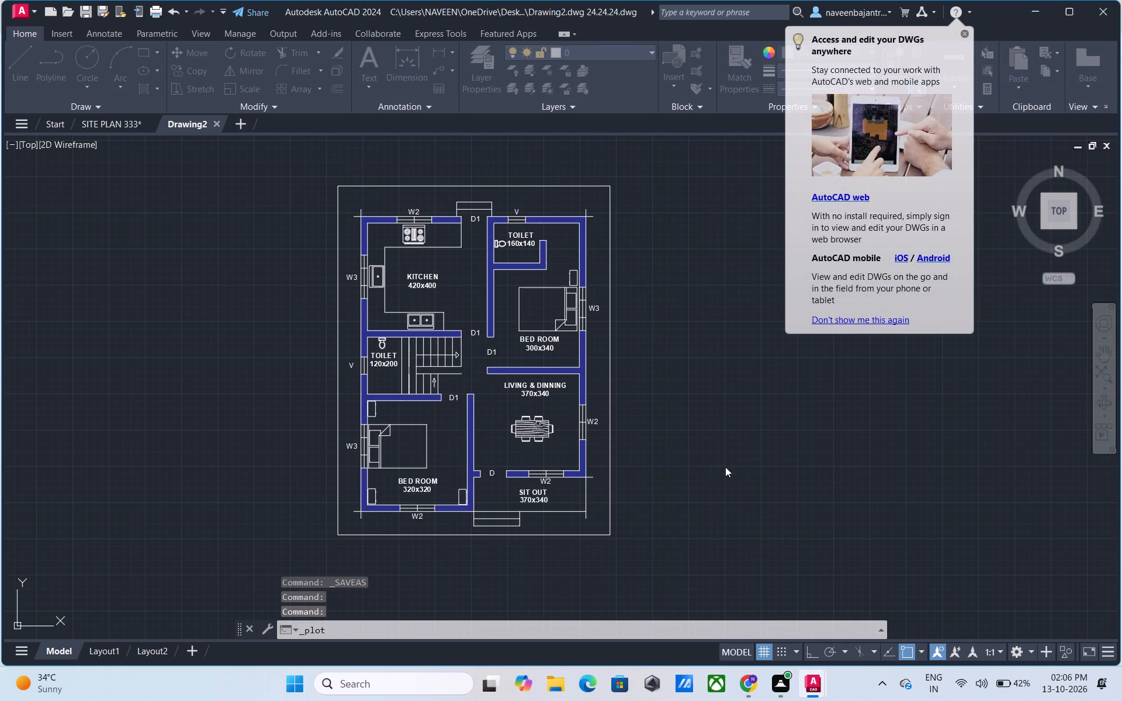
left_click(562, 232)
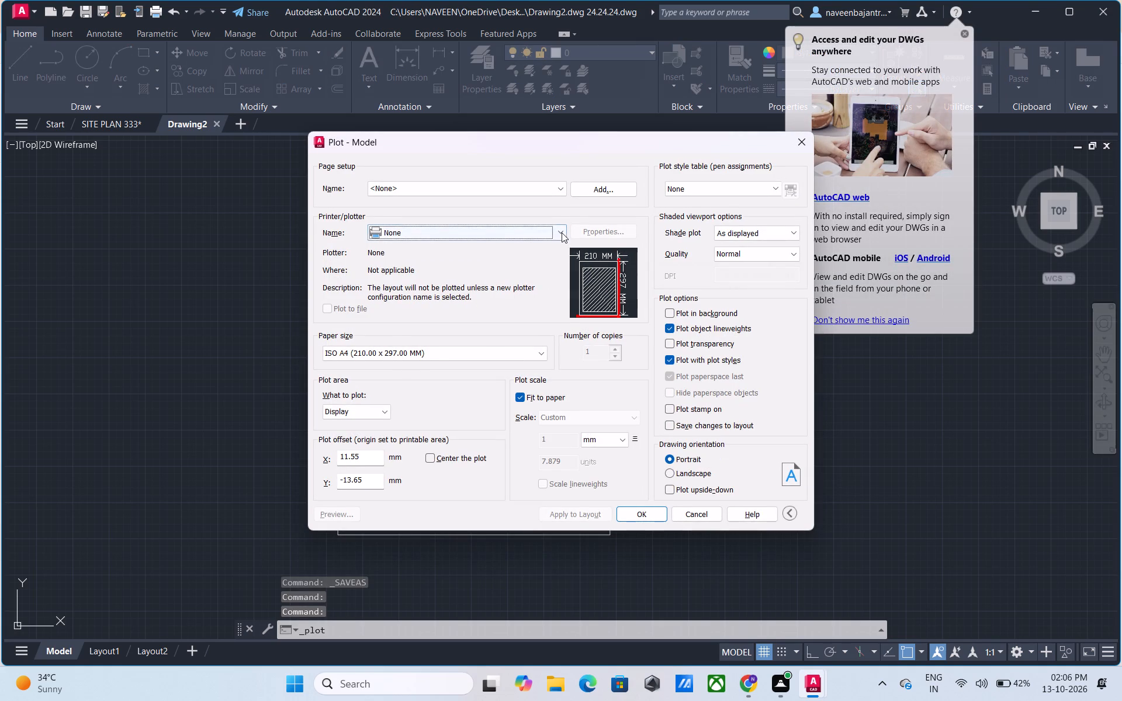
left_click(470, 374)
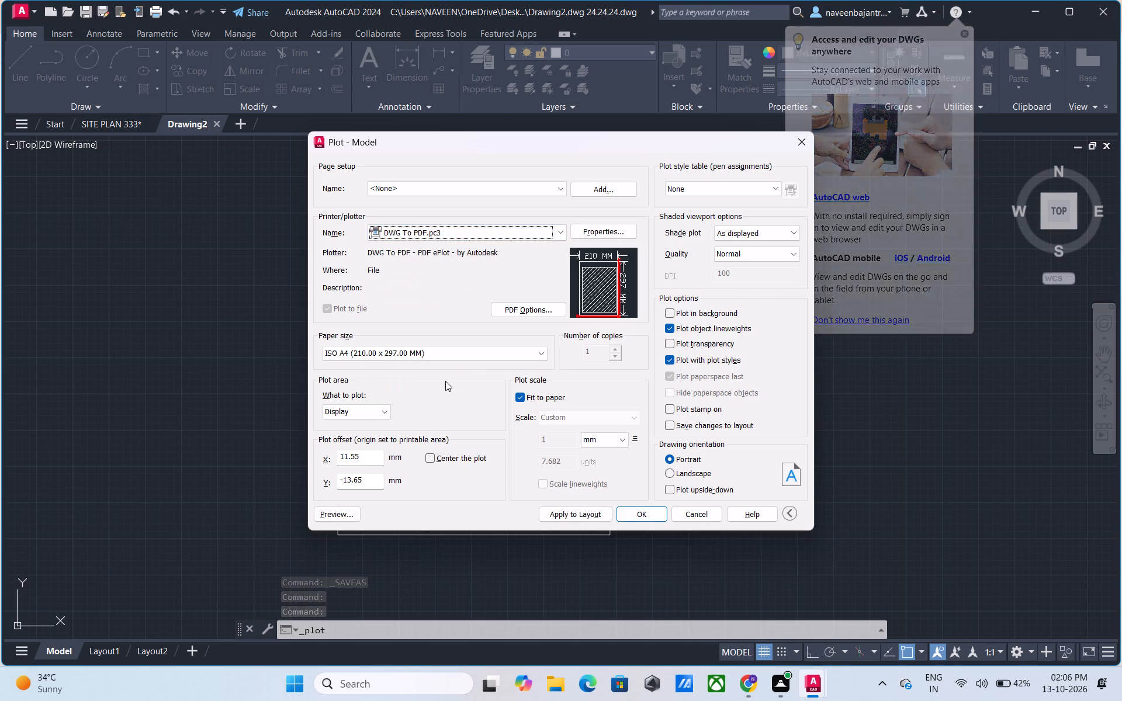
left_click(387, 413)
left_click(363, 452)
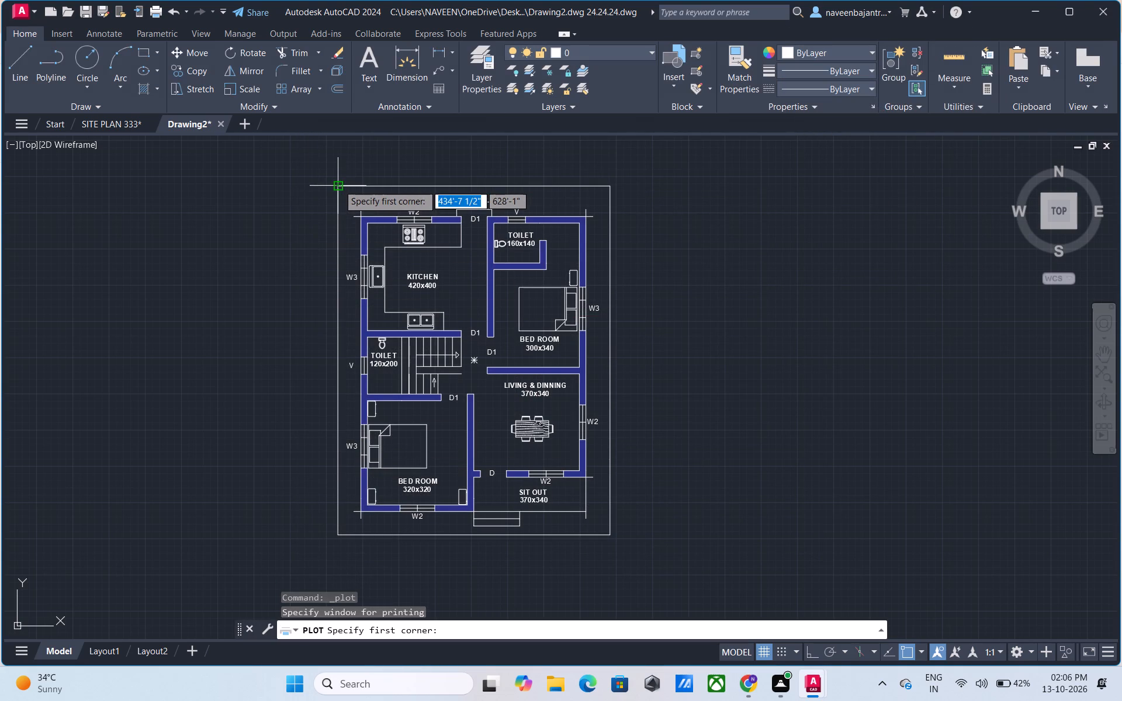
left_click(338, 185)
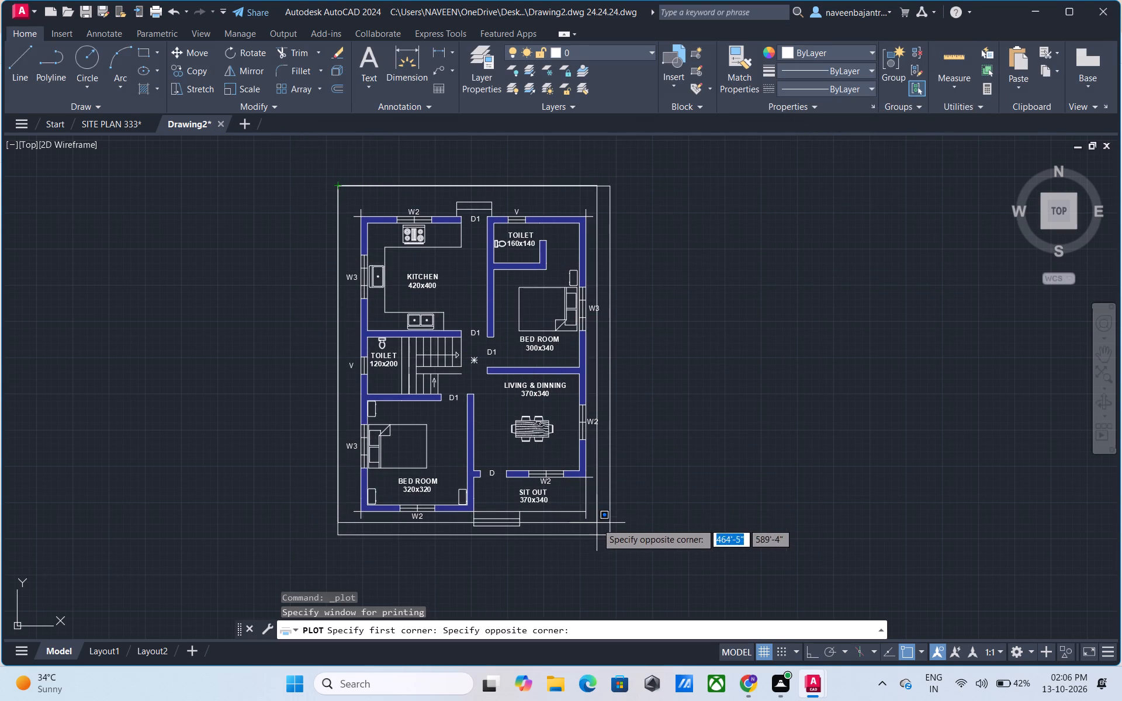
left_click(607, 535)
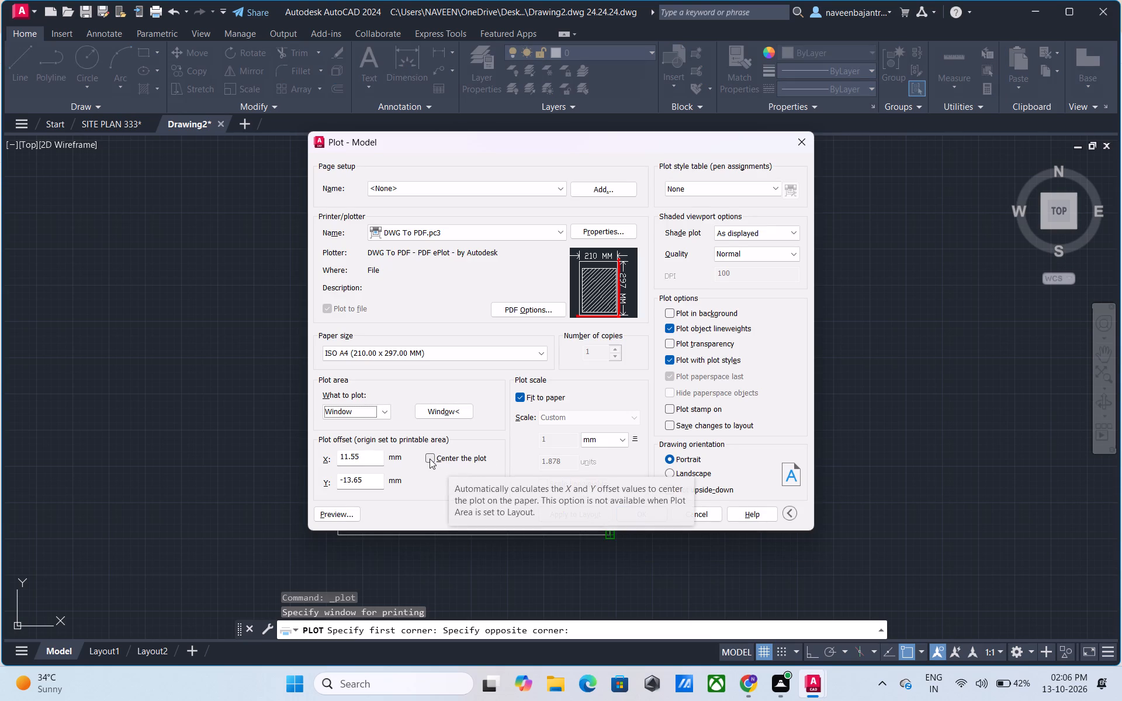
left_click(430, 459)
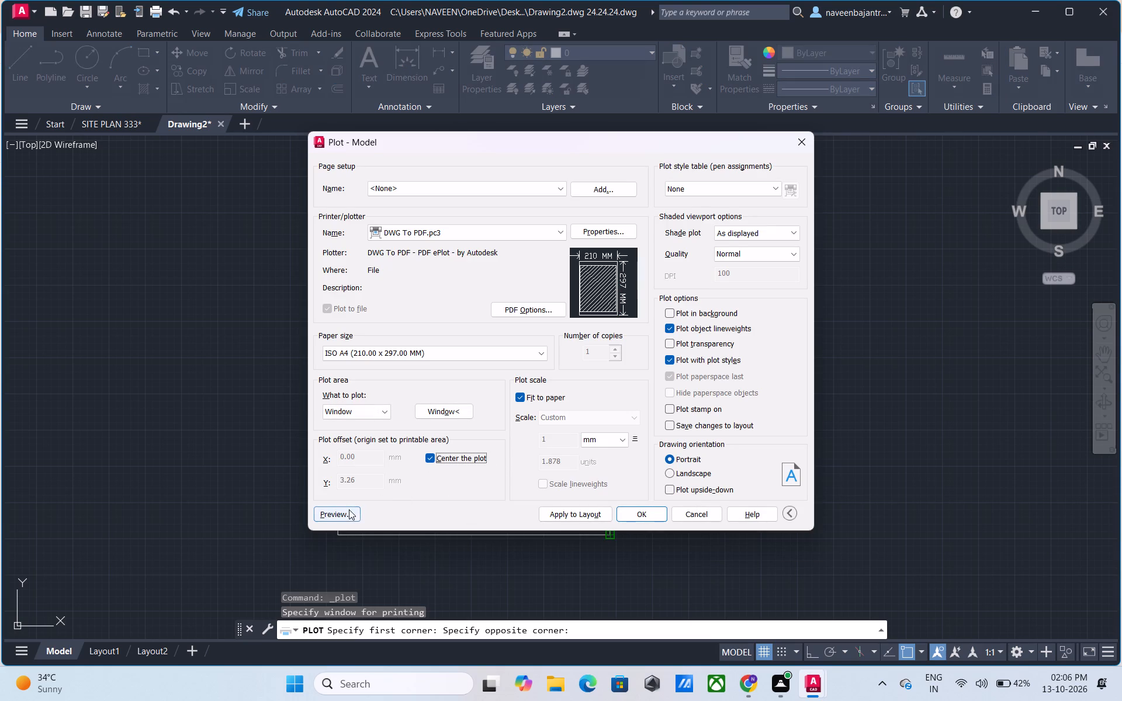
Preview the plot to check the floor plan and its border on the sheet.
left_click(348, 511)
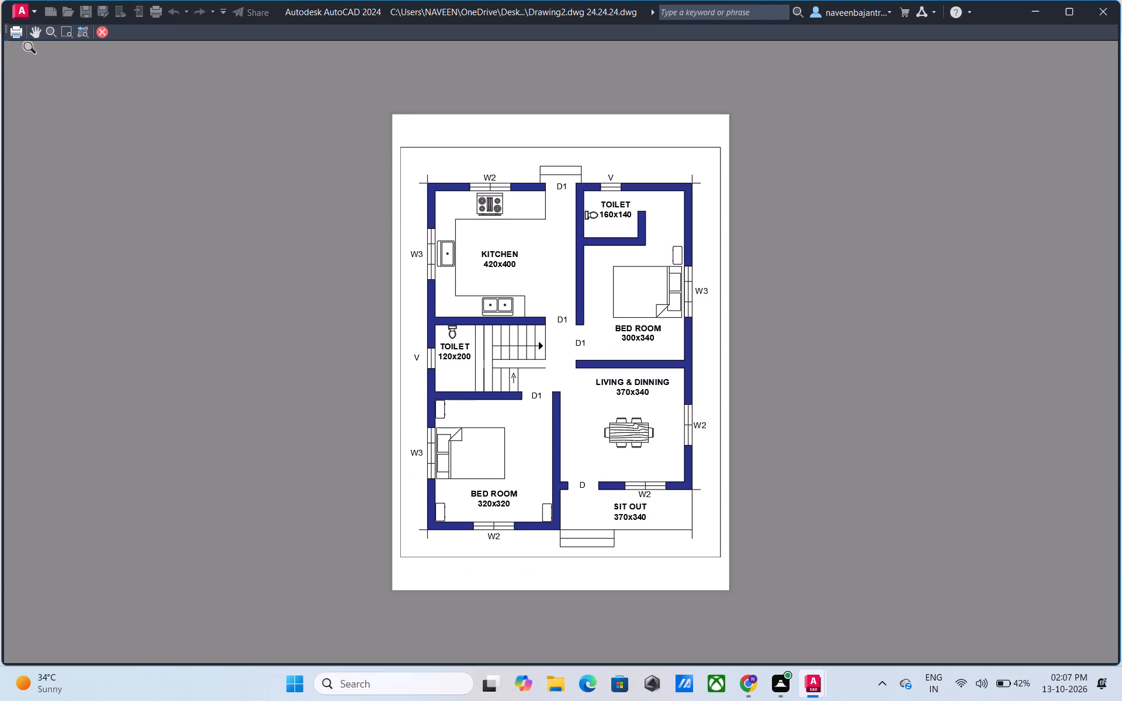
left_click(103, 32)
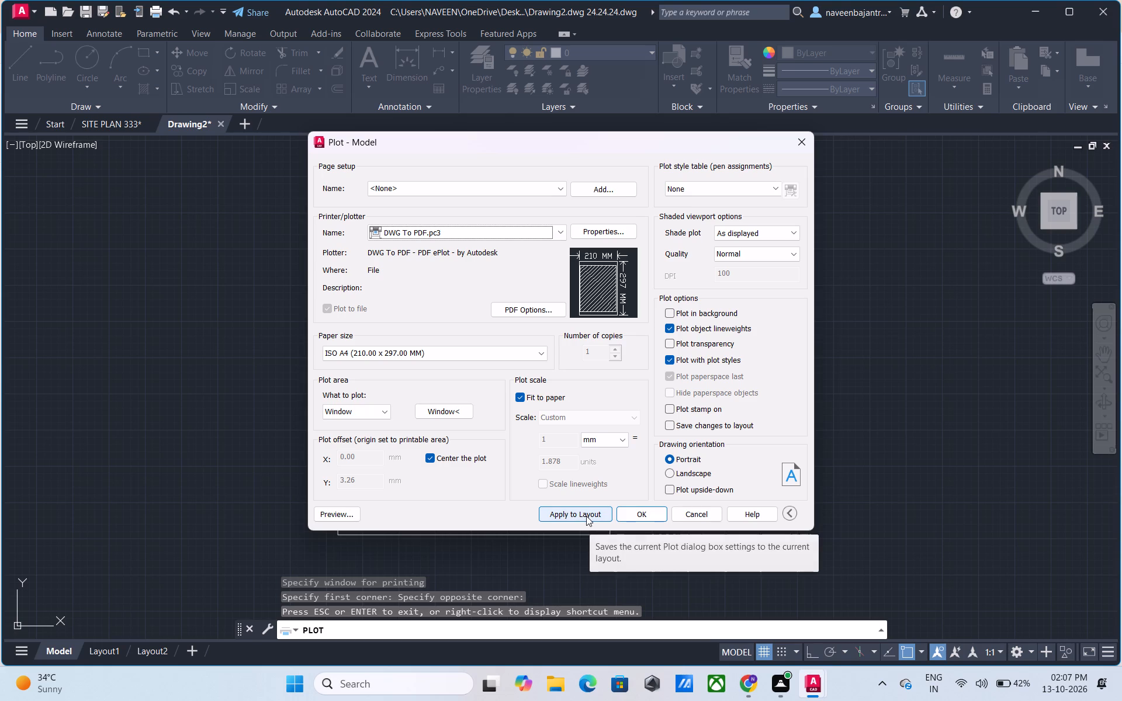
Apply the plot settings to the layout and output the PDF under its suggested name to the Desktop's ddddd folder, closing the opened PDF.
left_click(586, 516)
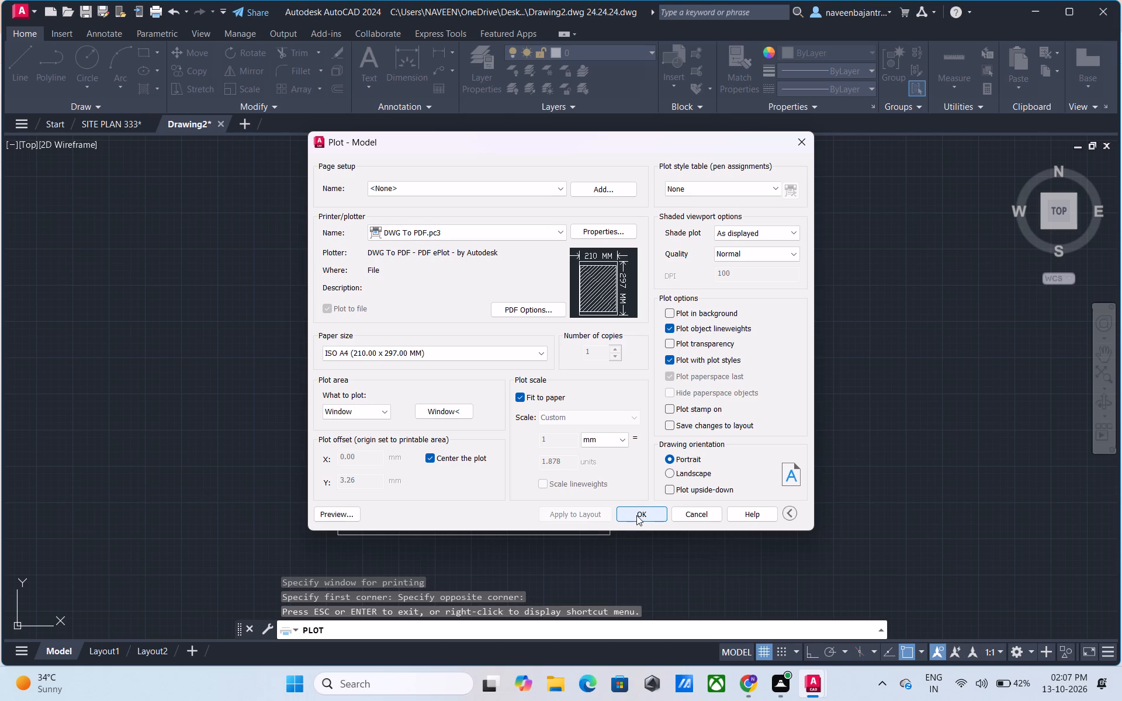
left_click(636, 515)
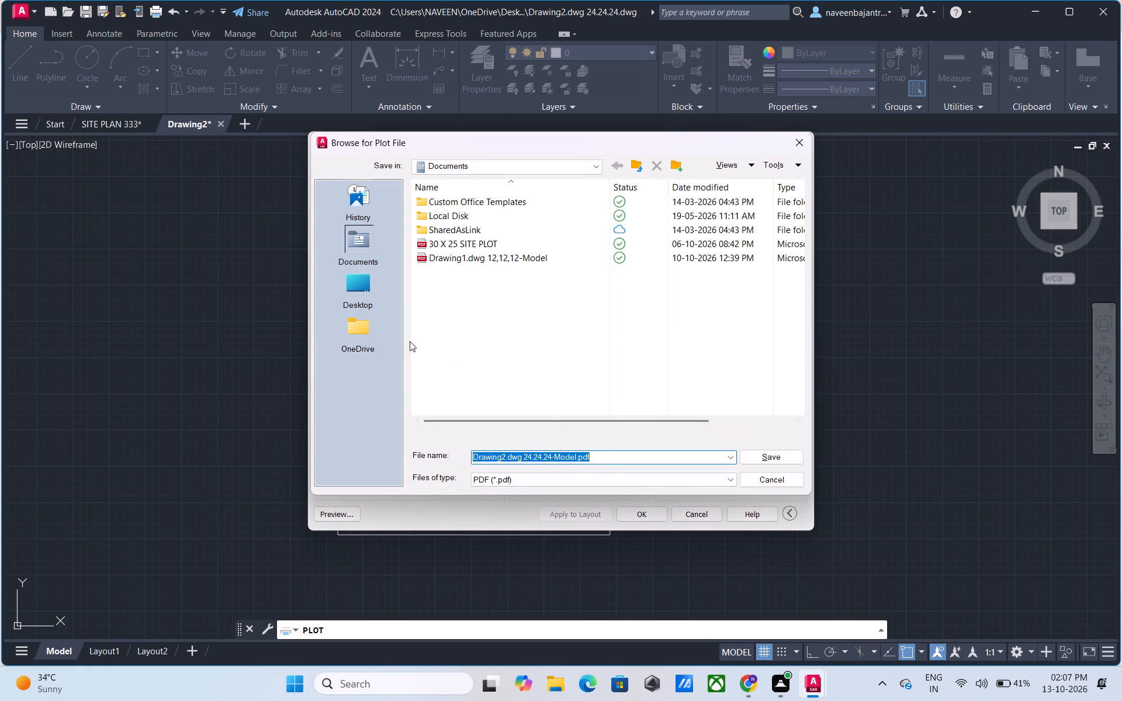
left_click(355, 292)
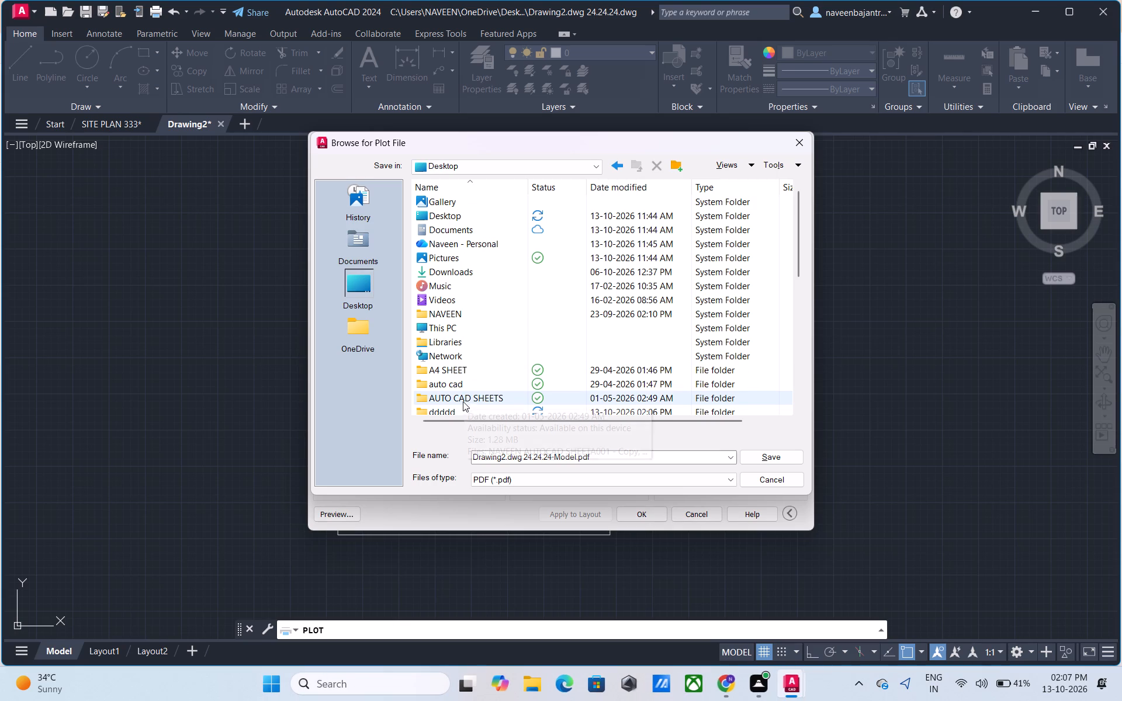
left_click(439, 410)
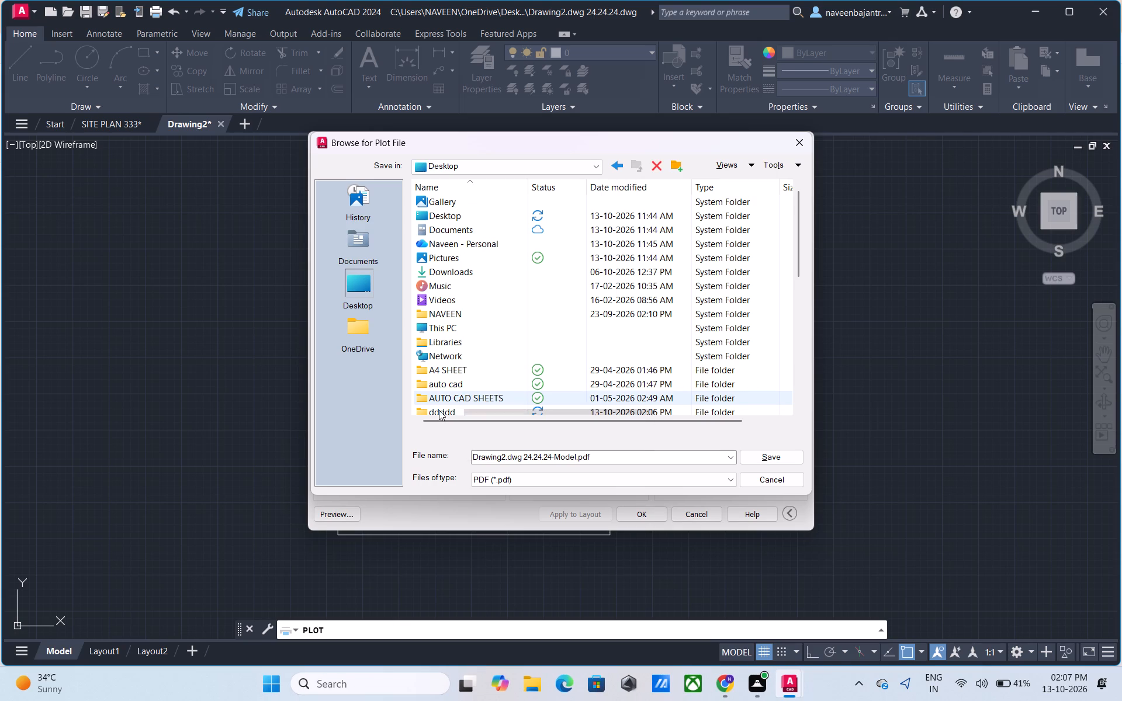
double_click(449, 393)
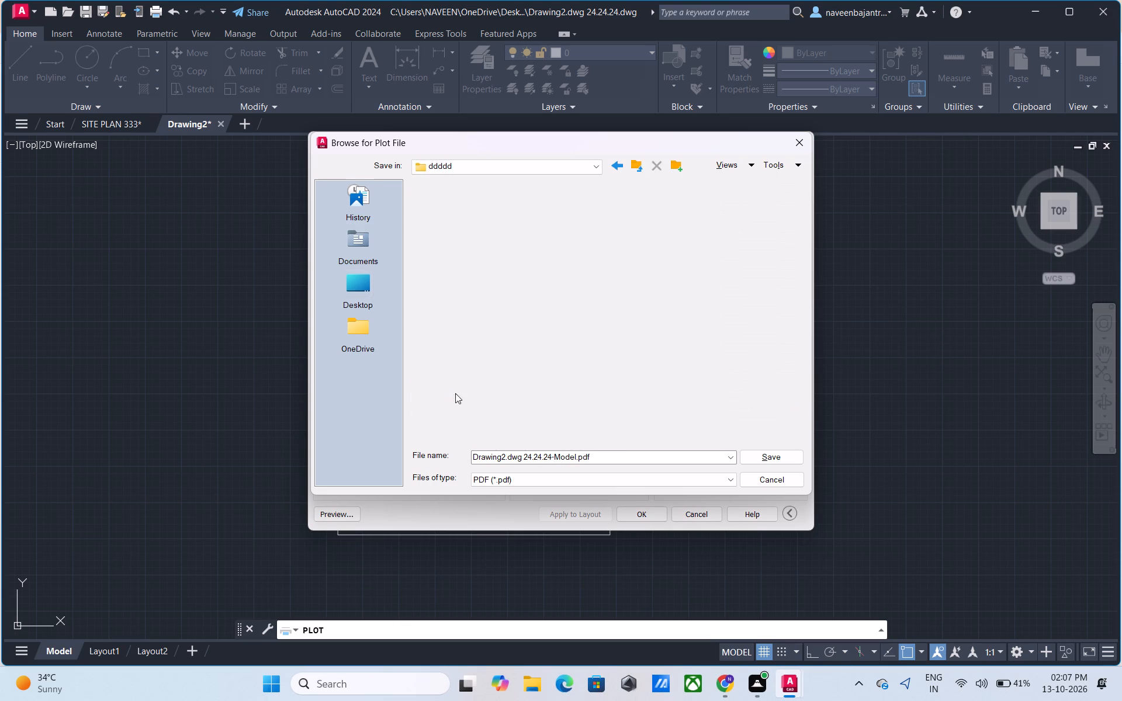
left_click(762, 456)
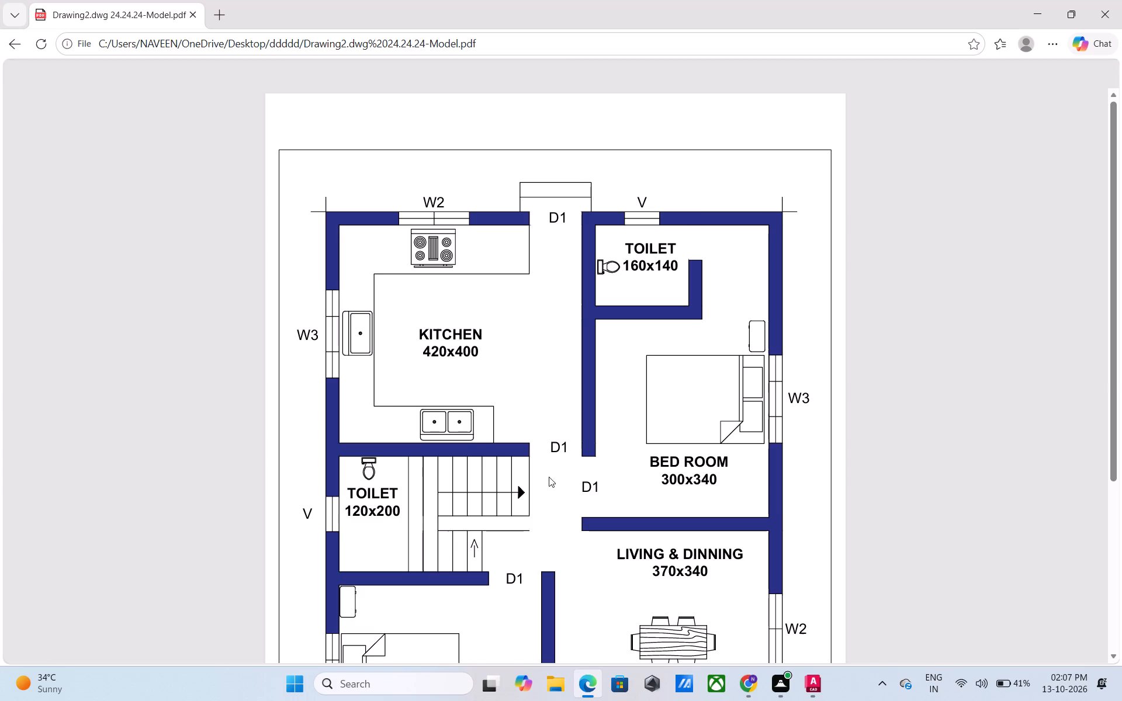
left_click(1114, 14)
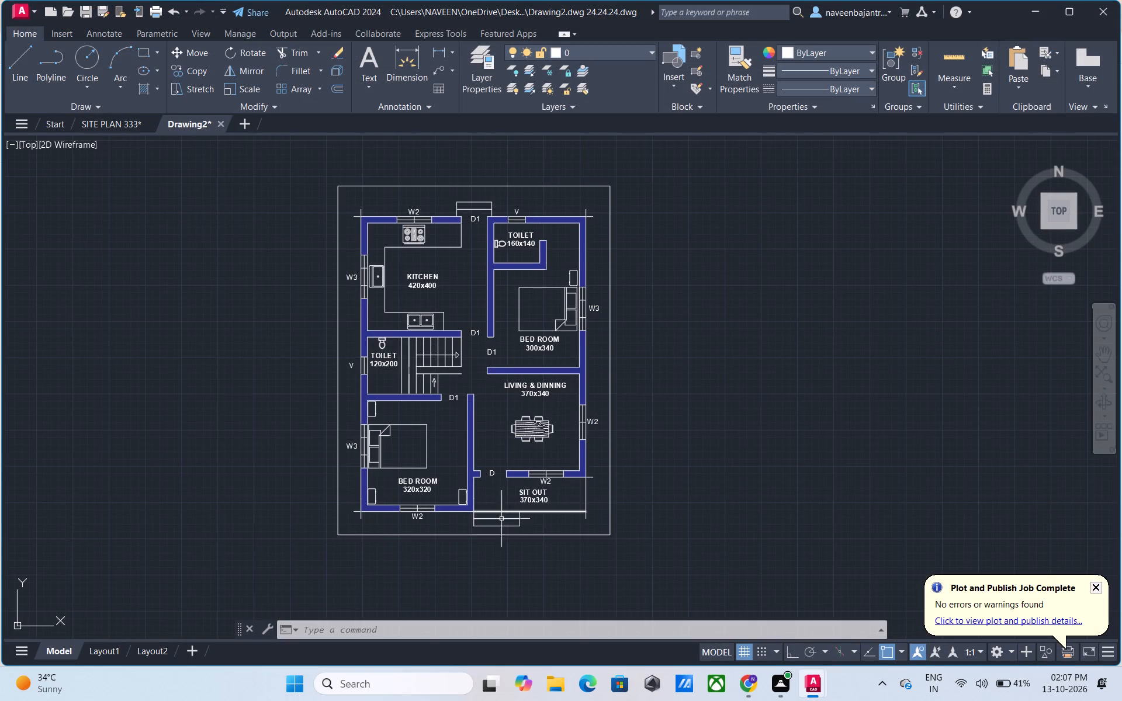
Turn off command log recording with LOGFILEOFF.
left_click(360, 631)
type("LOG")
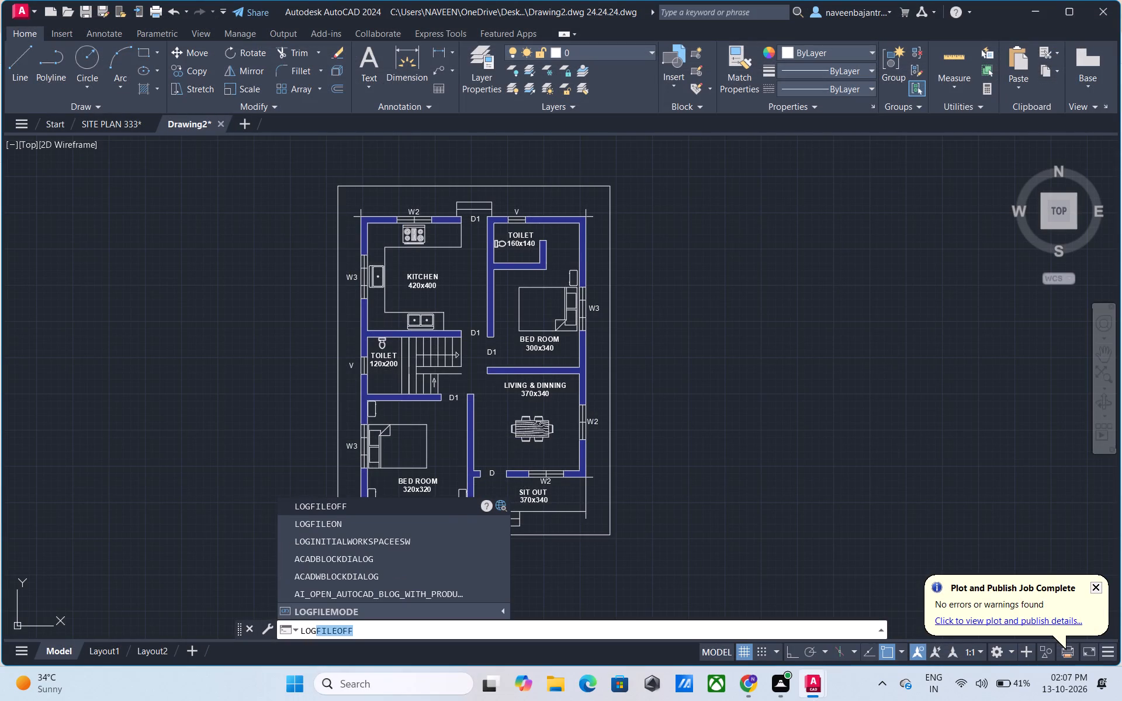
left_click(340, 508)
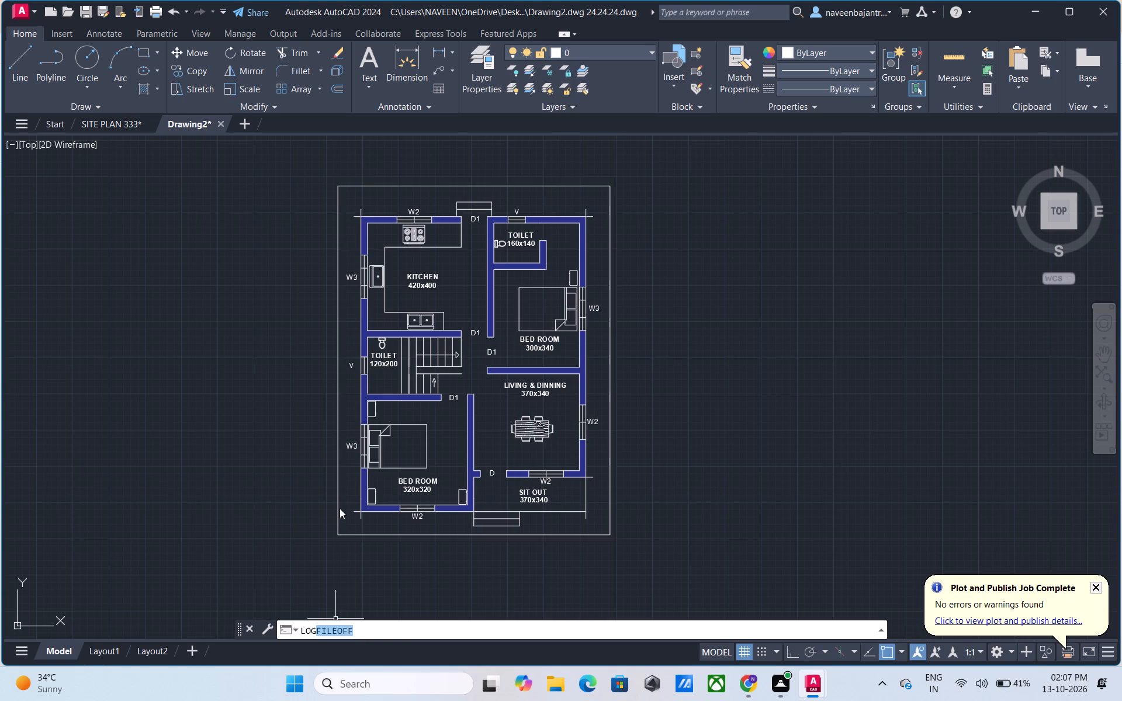